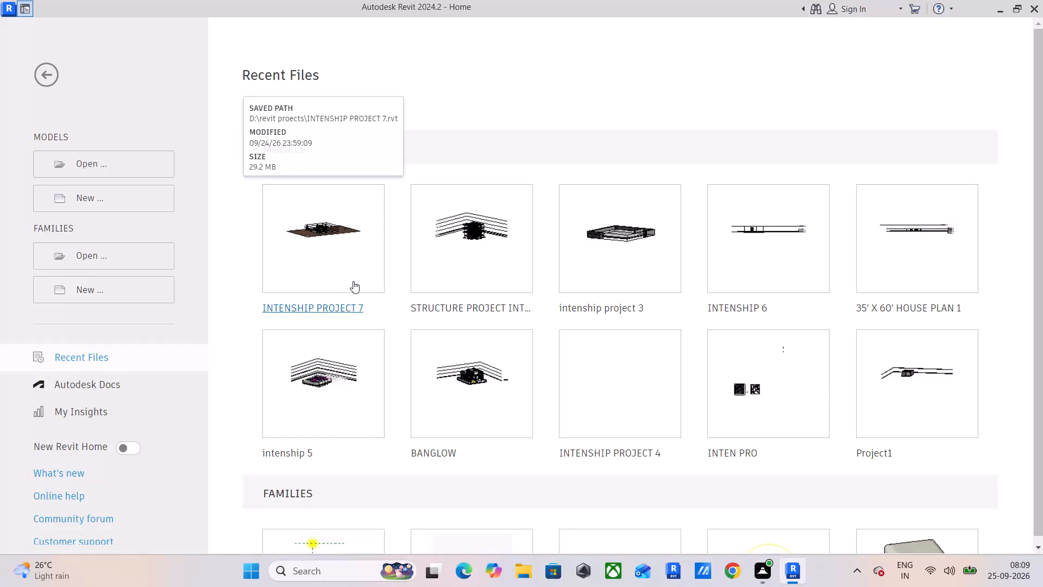
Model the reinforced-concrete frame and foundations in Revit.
Create a new project from the Structural Analysis-Default template in the English-Imperial templates folder.
left_click(143, 205)
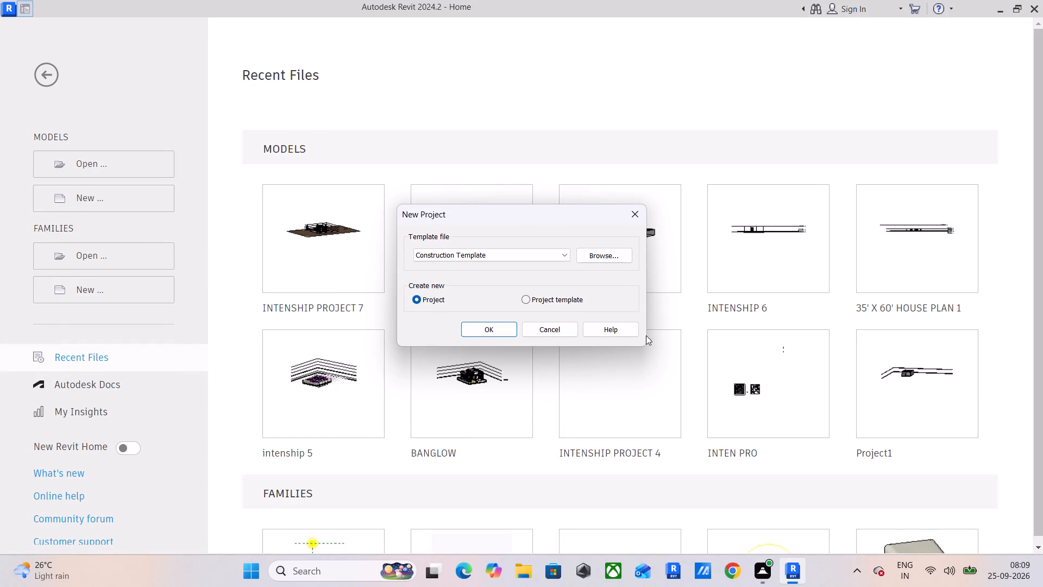
left_click(619, 252)
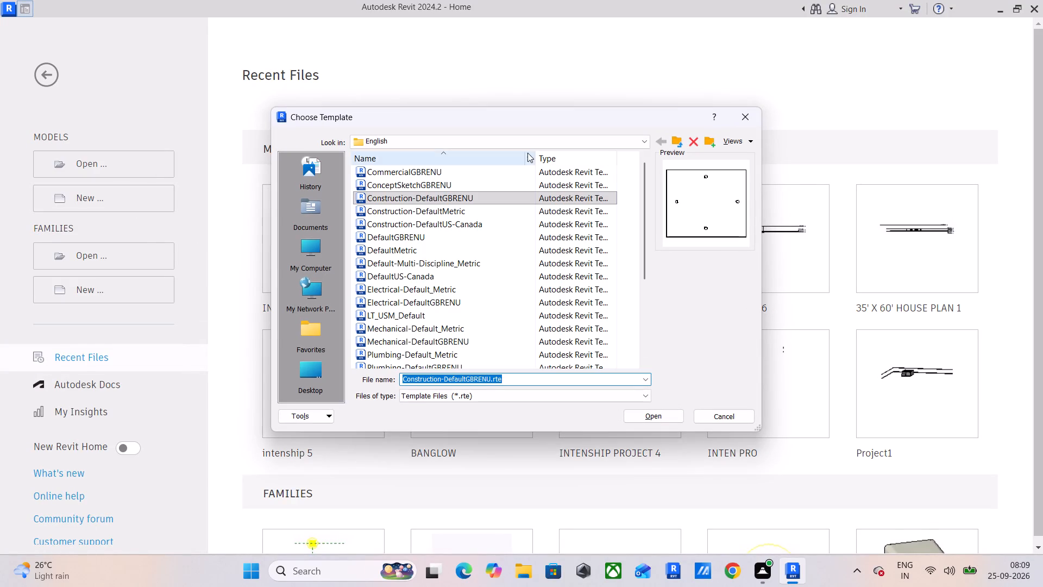
left_click(589, 142)
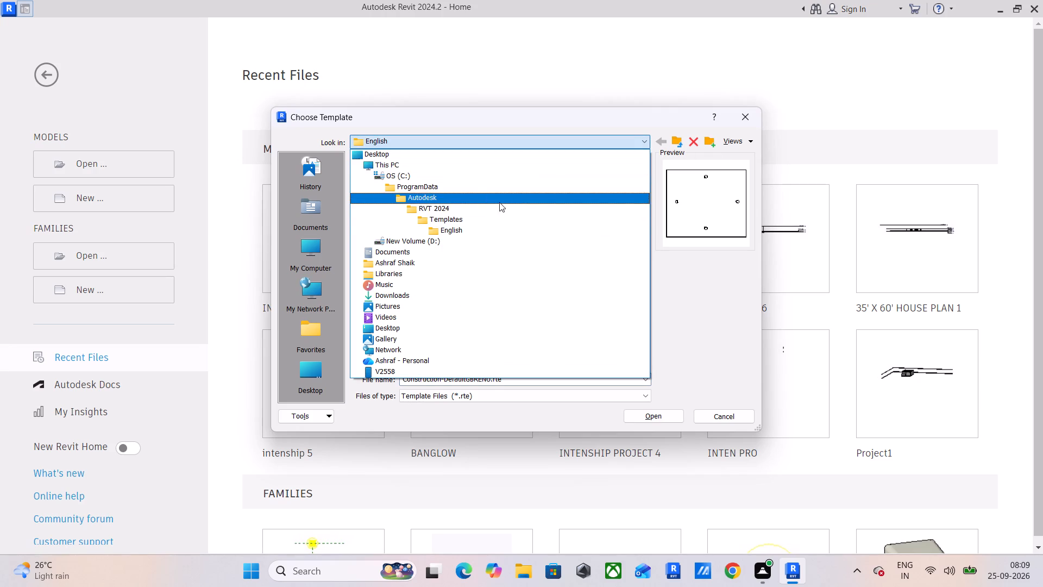
double_click(449, 216)
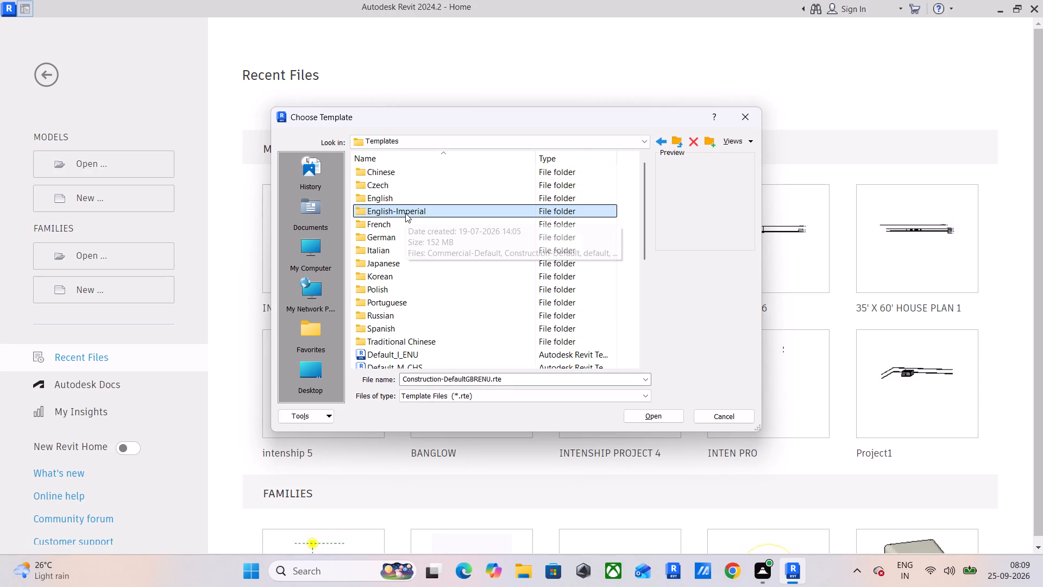
double_click(405, 213)
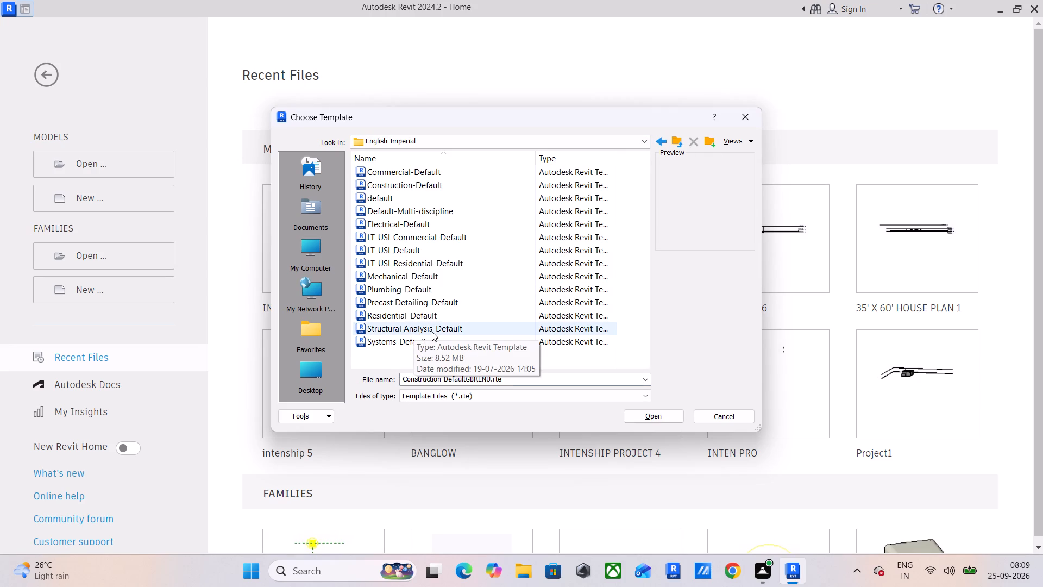
left_click(432, 332)
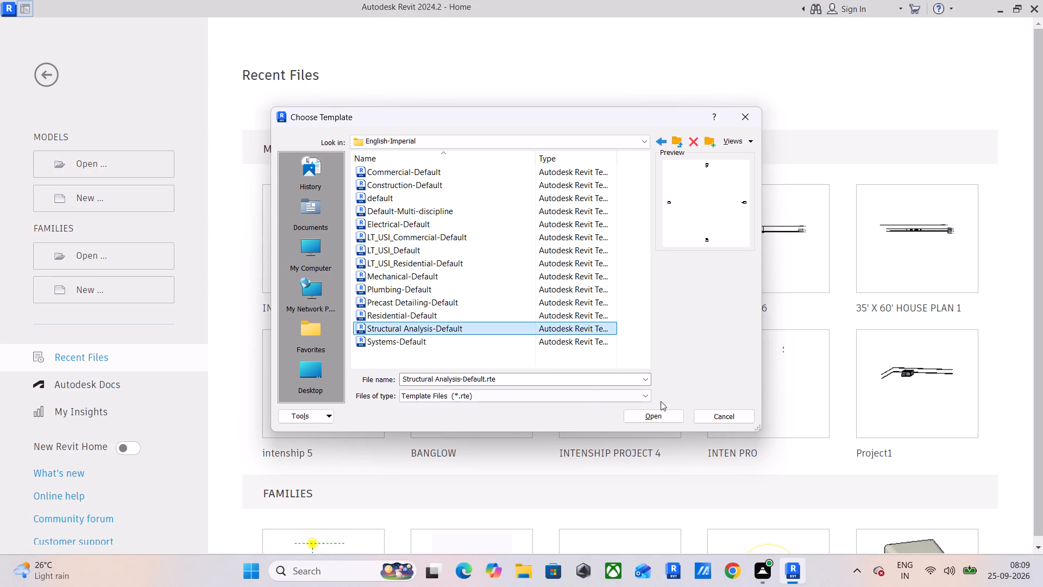
left_click(652, 424)
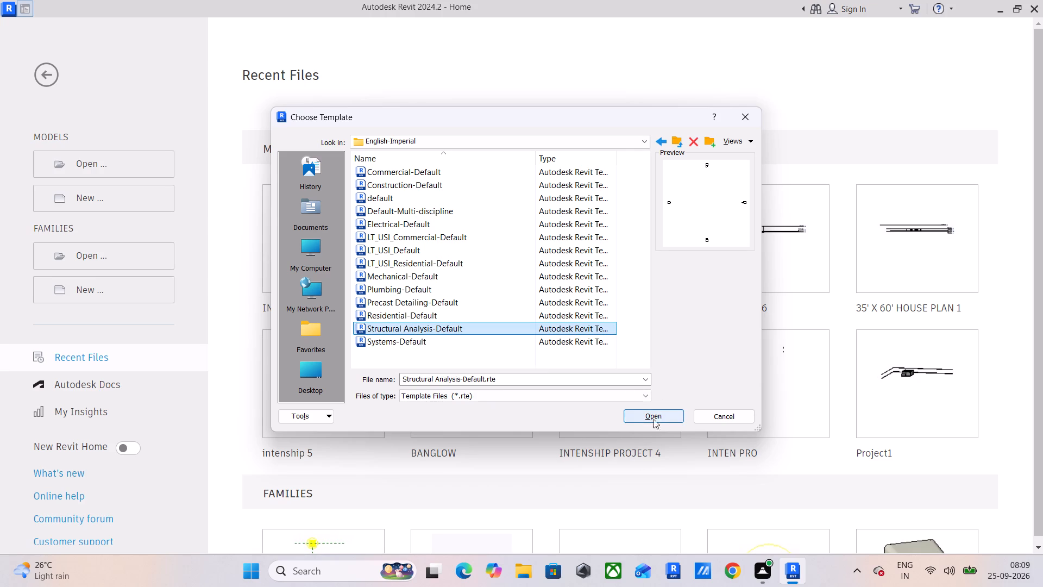
left_click(655, 416)
left_click(492, 325)
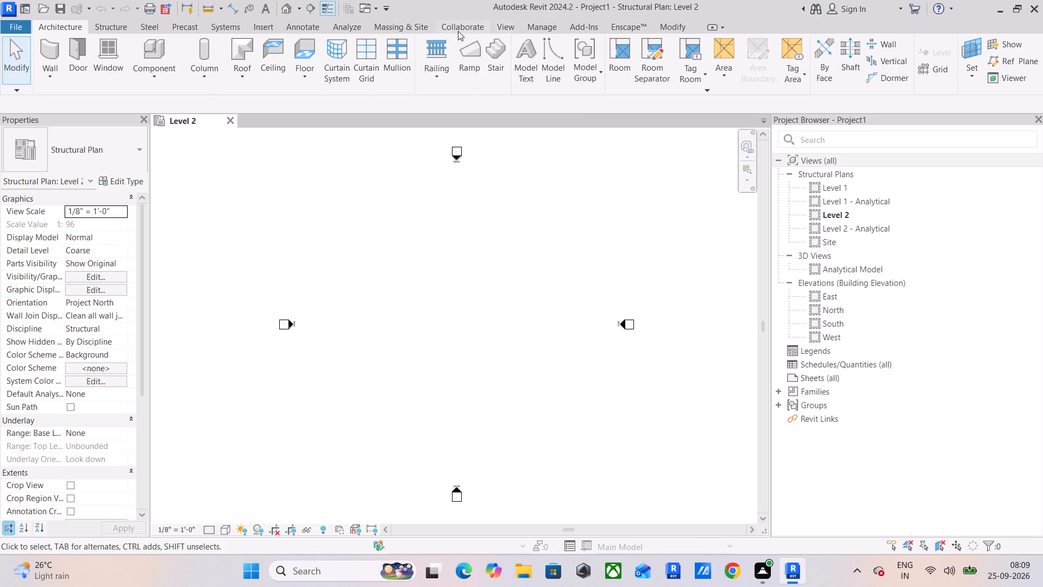
Link the Revit model INTENSHIP PROJECT 7 from the revit proects folder on drive D, positioned Internal Origin to Internal Origin.
left_click(268, 24)
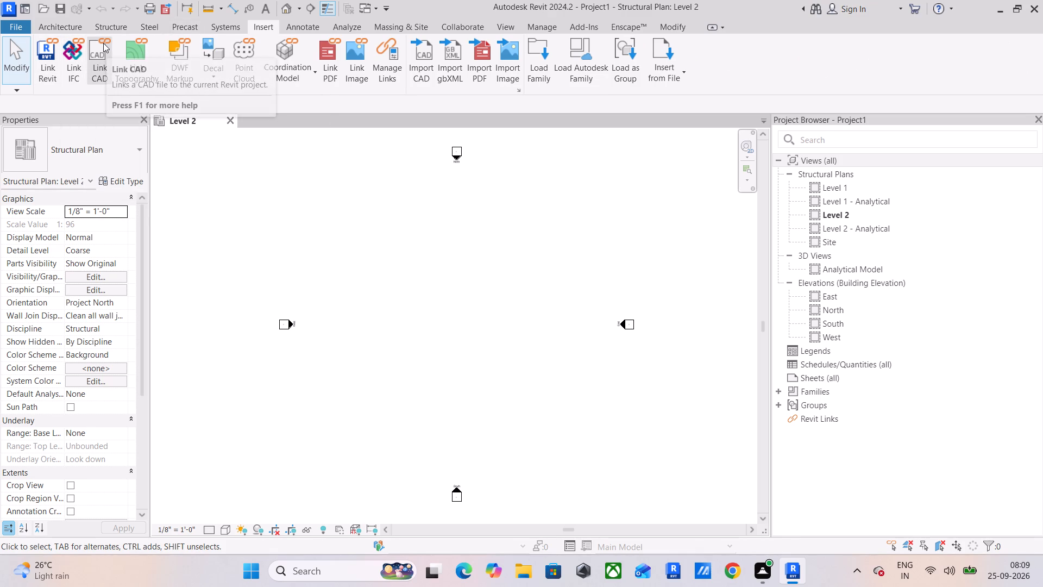
left_click(56, 55)
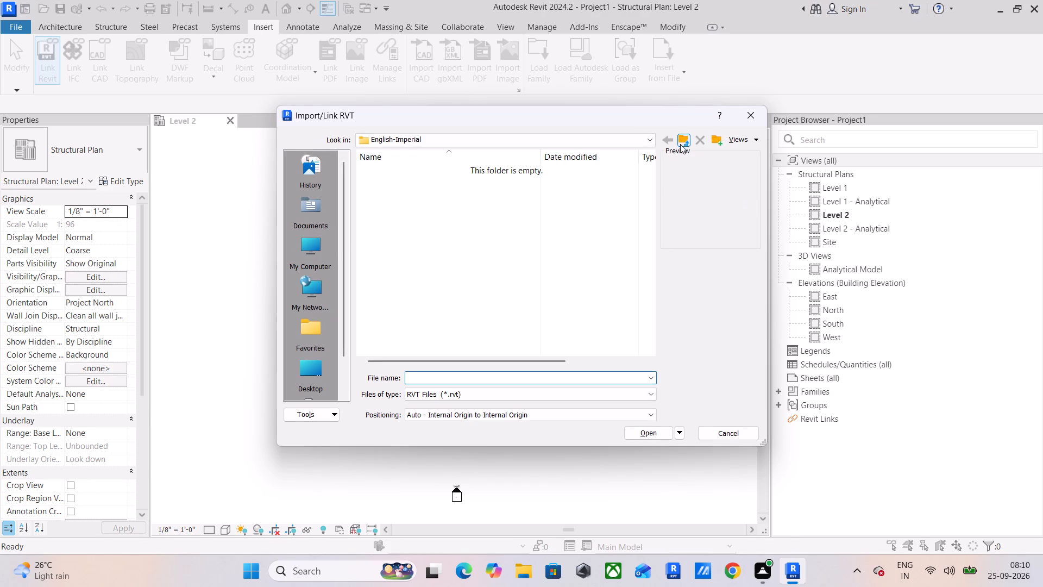
left_click(680, 142)
left_click(680, 142)
left_click(680, 142)
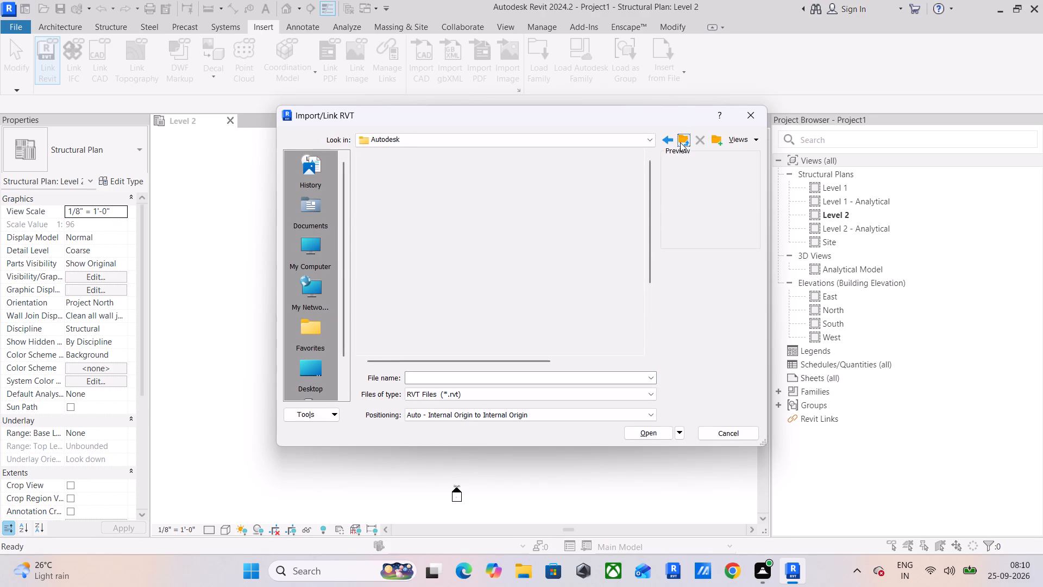
double_click(317, 246)
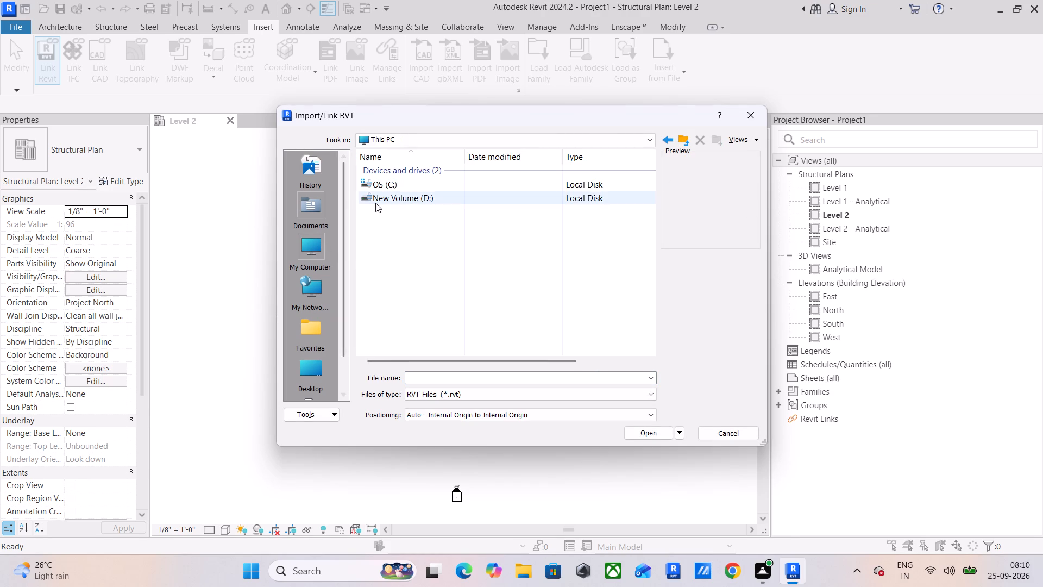
double_click(375, 203)
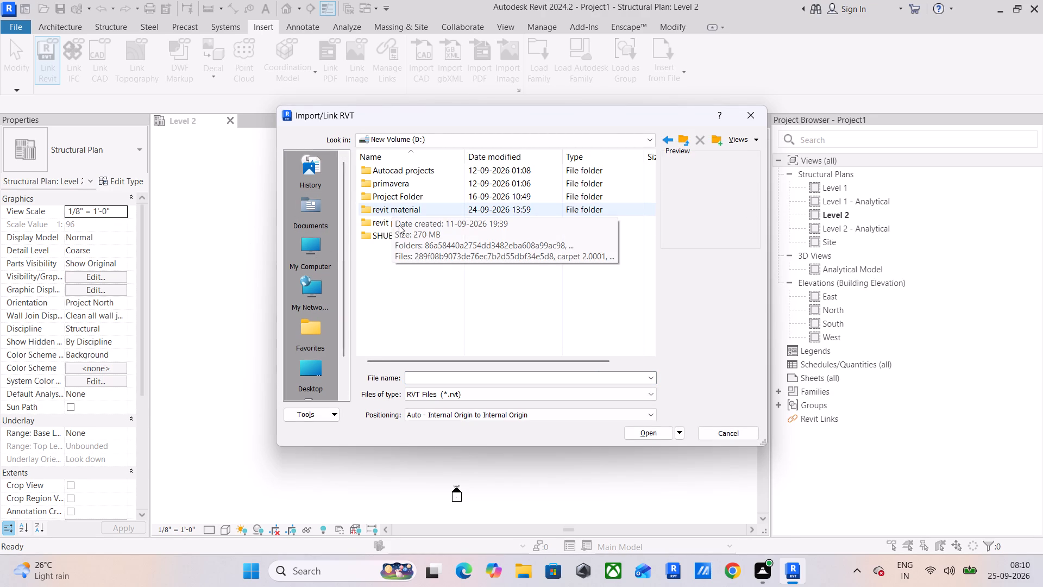
double_click(405, 226)
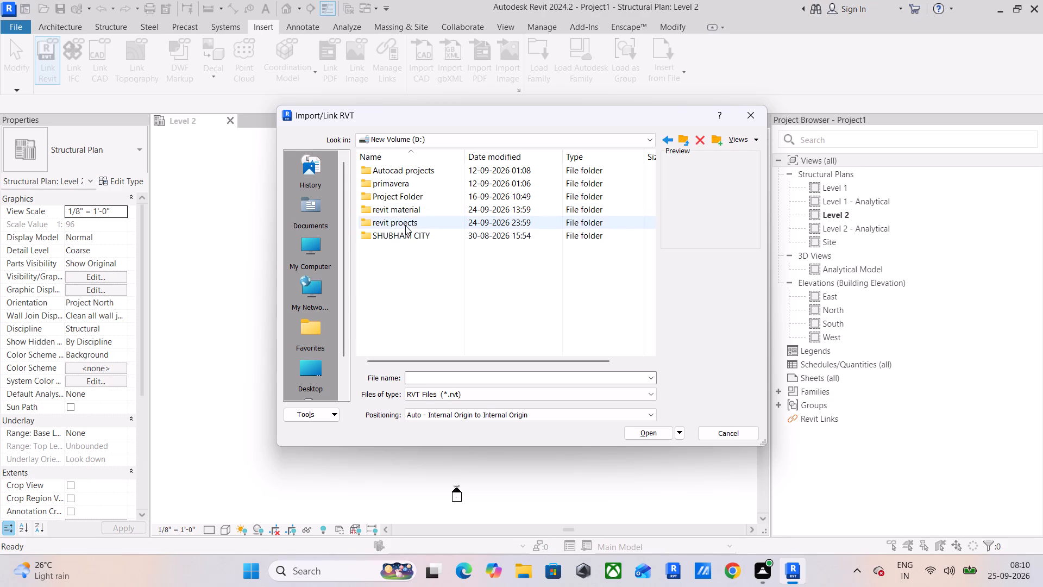
scroll(400, 229, "down", 2)
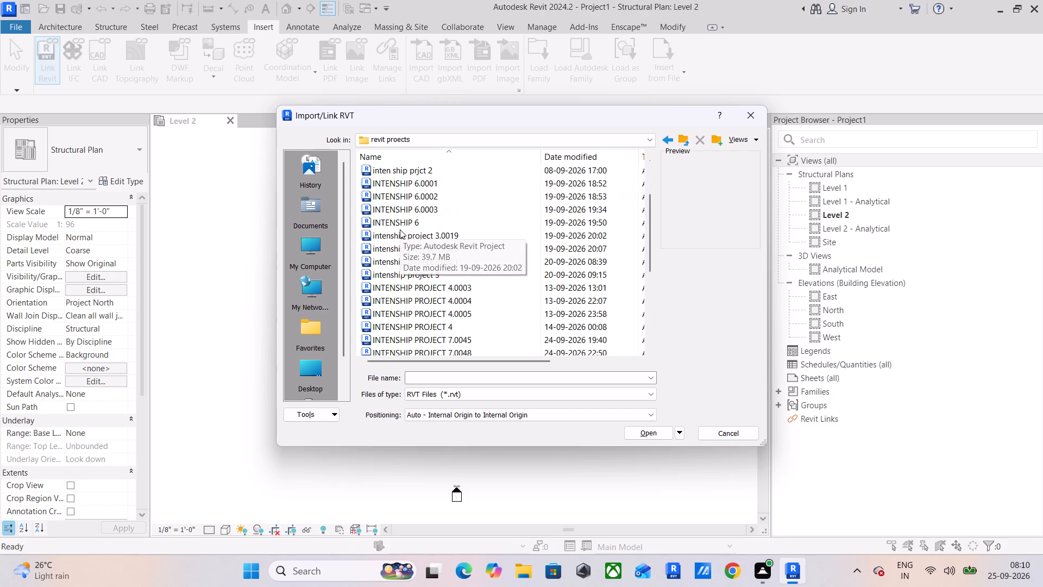
scroll(485, 340, "down", 1)
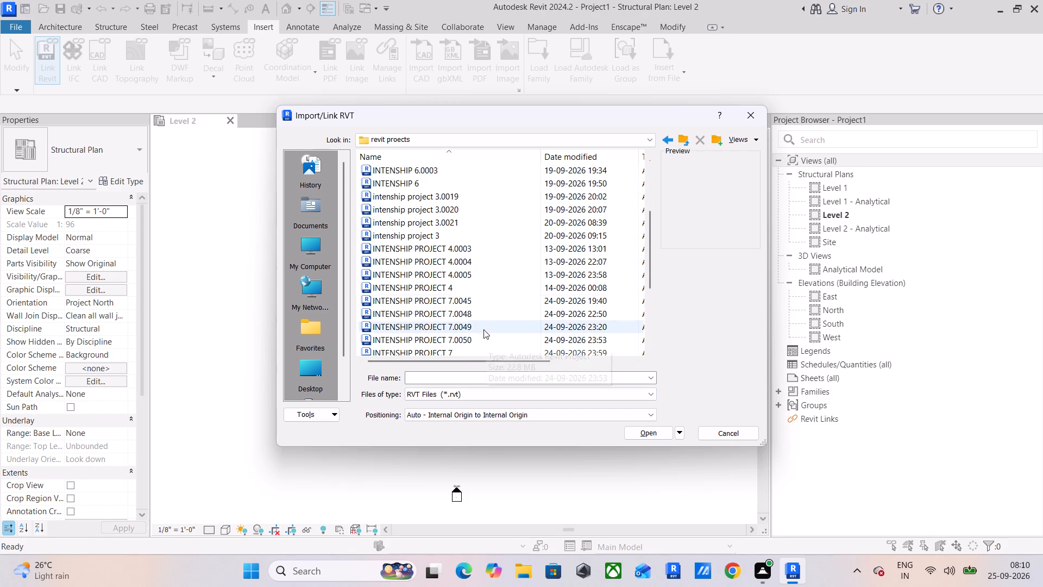
left_click(463, 351)
left_click(638, 435)
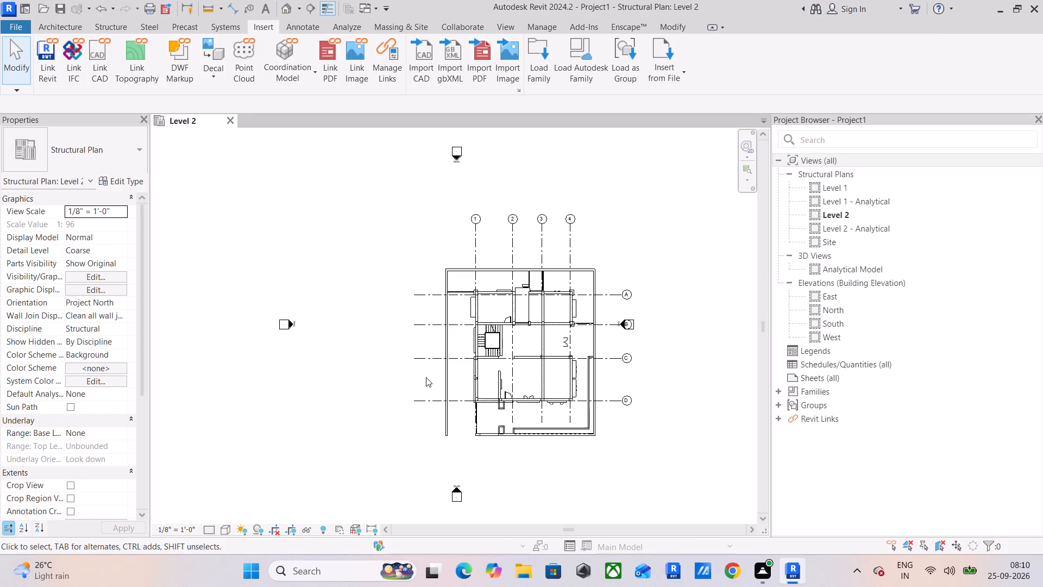
Open the default 3D view and set its visual style to Shaded.
scroll(508, 367, "up", 5)
middle_click_drag(527, 364, 401, 312)
scroll(401, 312, "down", 2)
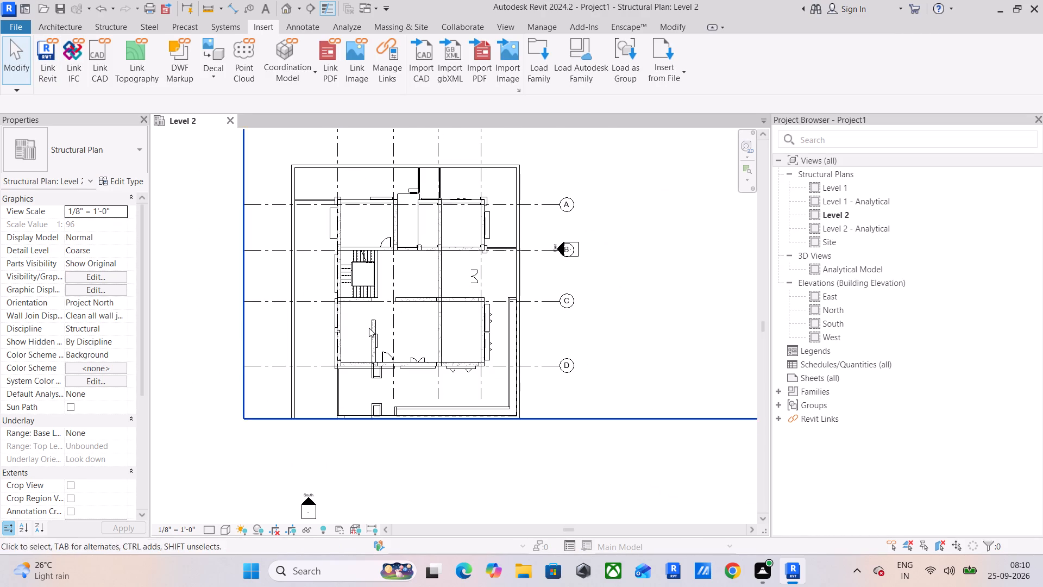
scroll(363, 338, "up", 10)
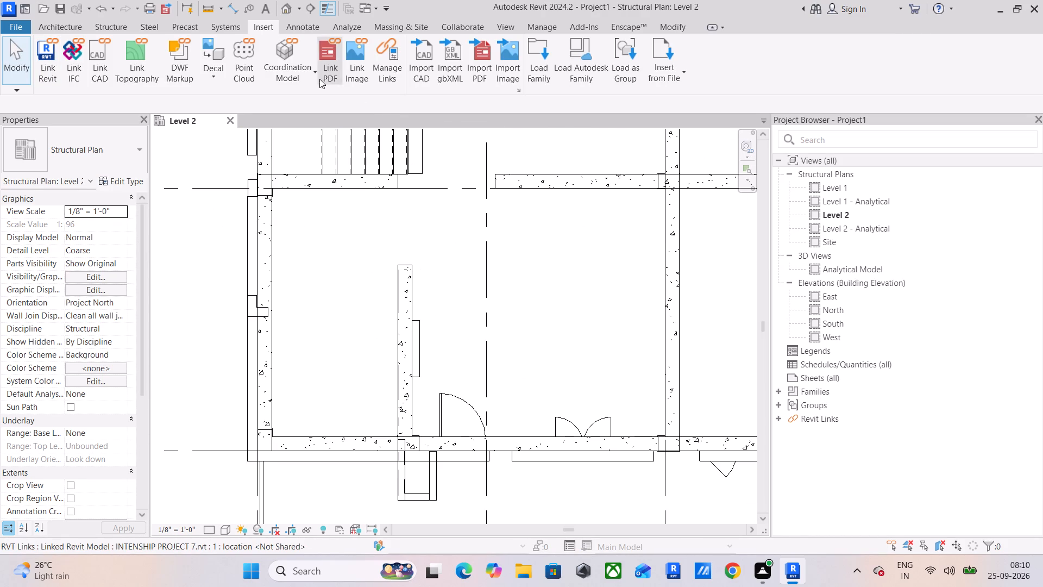
left_click(285, 7)
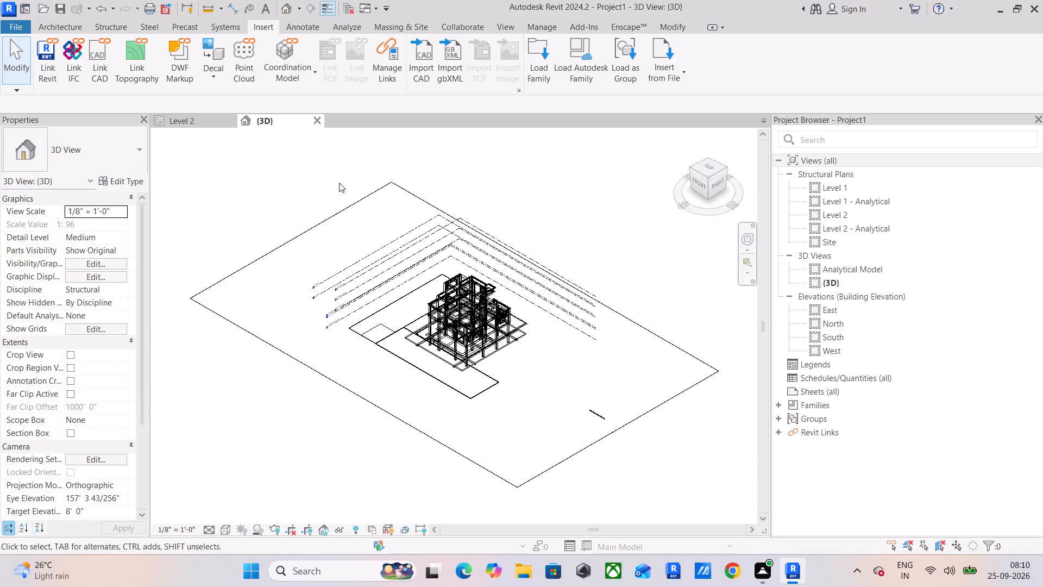
scroll(468, 338, "up", 11)
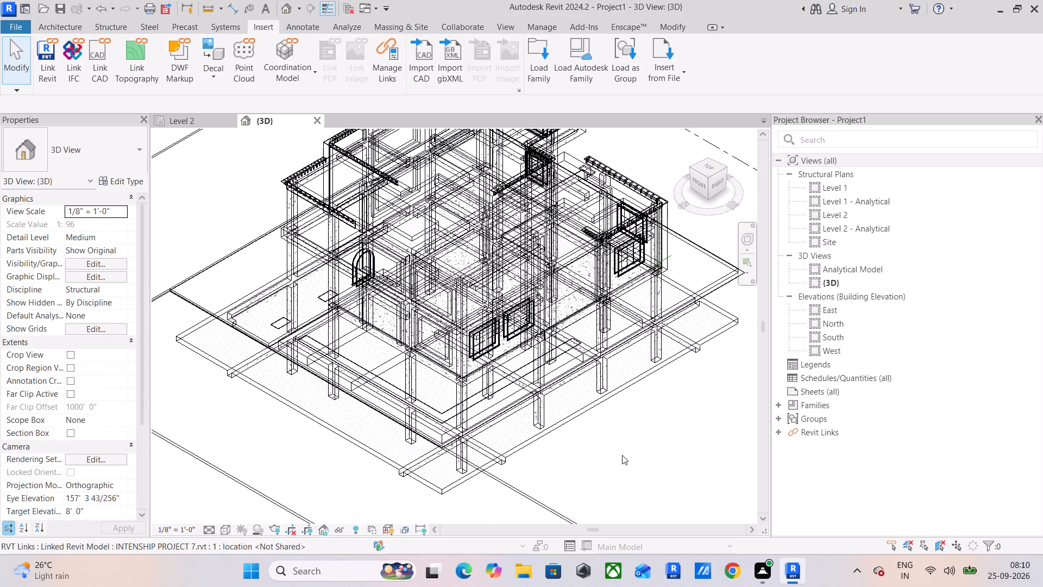
left_click(226, 529)
left_click(249, 475)
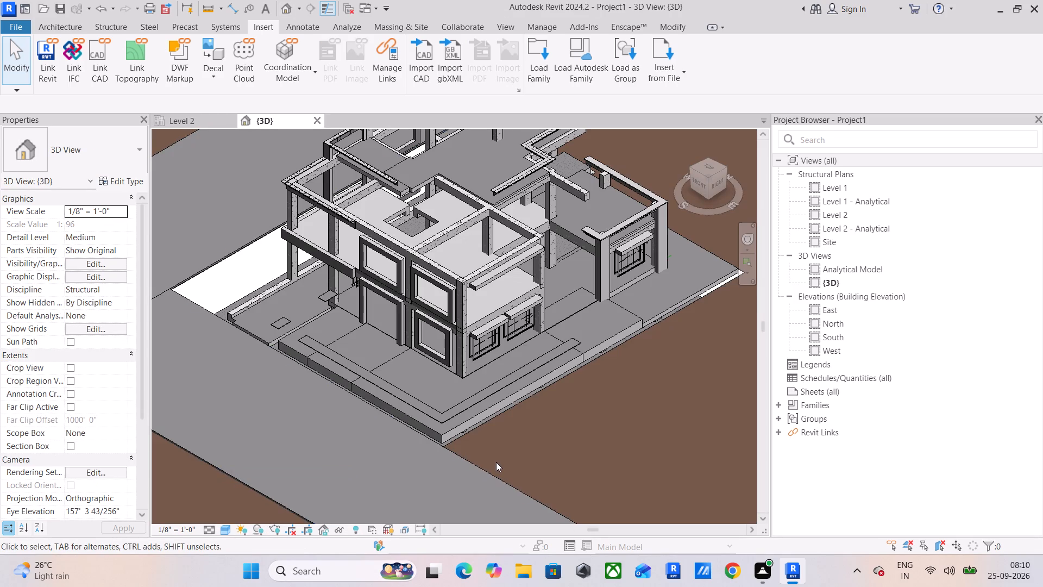
Examine the linked building in 3D from several sides, including its columns, beams, floors and the foundations below ground.
scroll(496, 462, "down", 3)
middle_click_drag(474, 464, 306, 392, "shift")
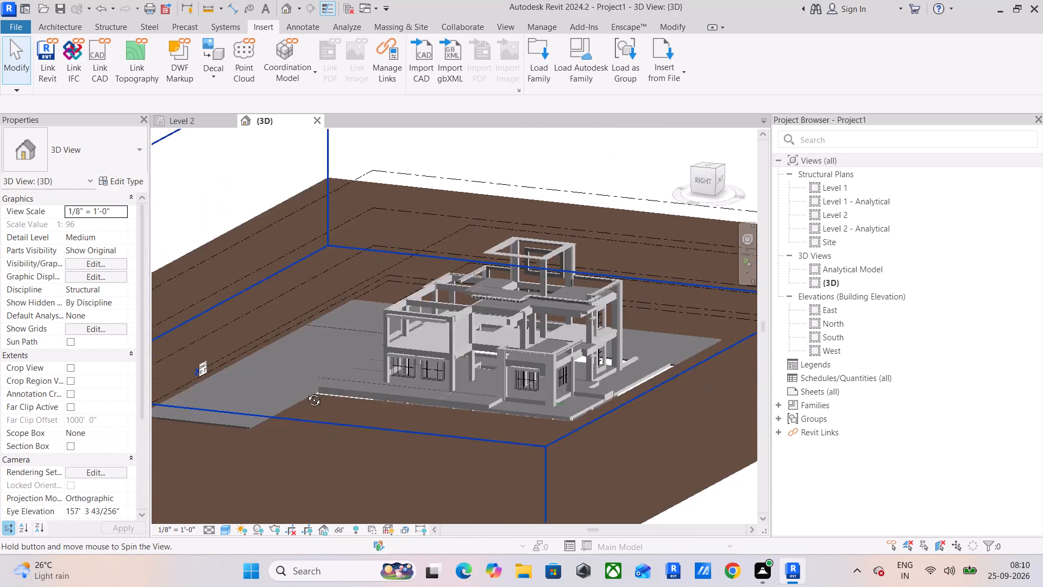
middle_click_drag(306, 392, 524, 421, "shift")
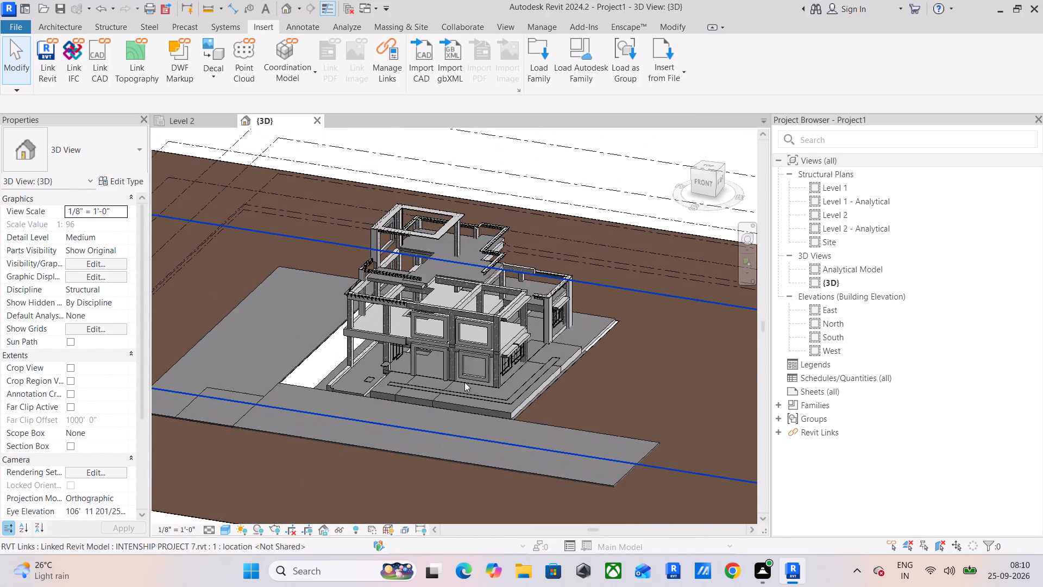
scroll(462, 380, "up", 9)
middle_click_drag(363, 361, 465, 364, "shift")
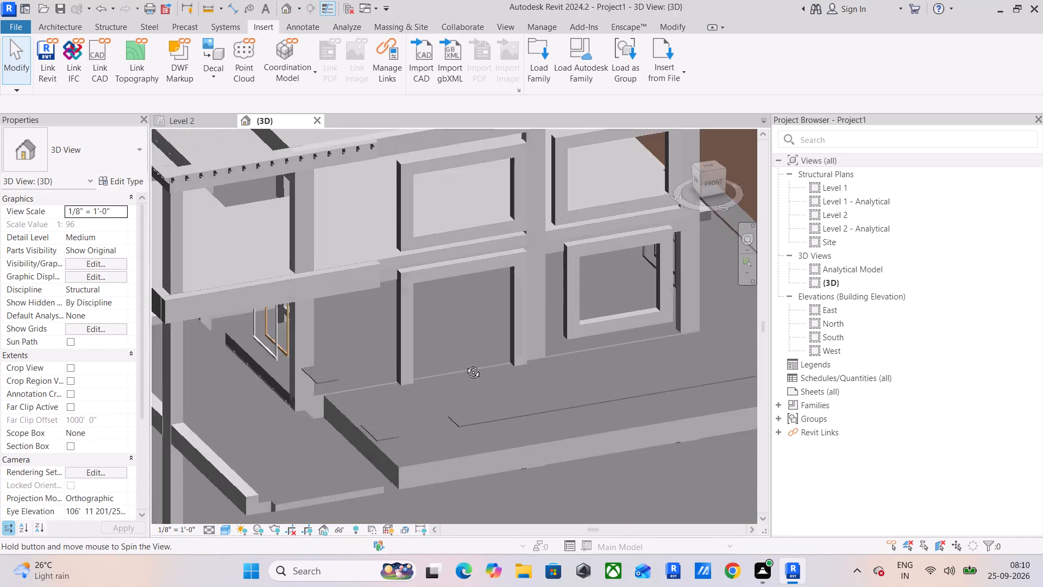
middle_click_drag(465, 364, 513, 356, "shift")
scroll(281, 390, "down", 4)
middle_click_drag(281, 390, 359, 386, "shift")
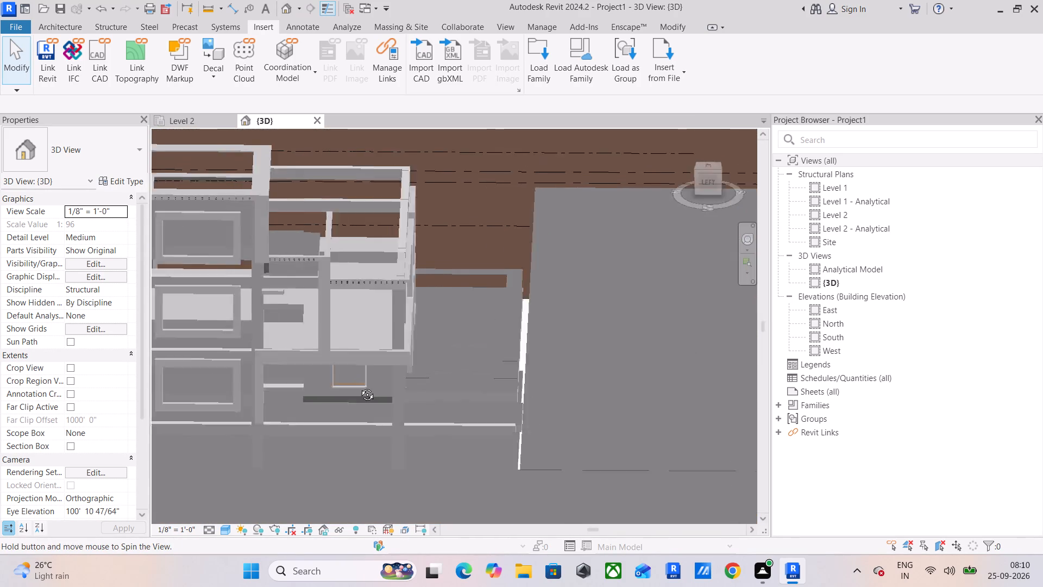
middle_click_drag(359, 386, 230, 384, "shift")
scroll(230, 386, "down", 5)
middle_click_drag(391, 408, 277, 386, "shift")
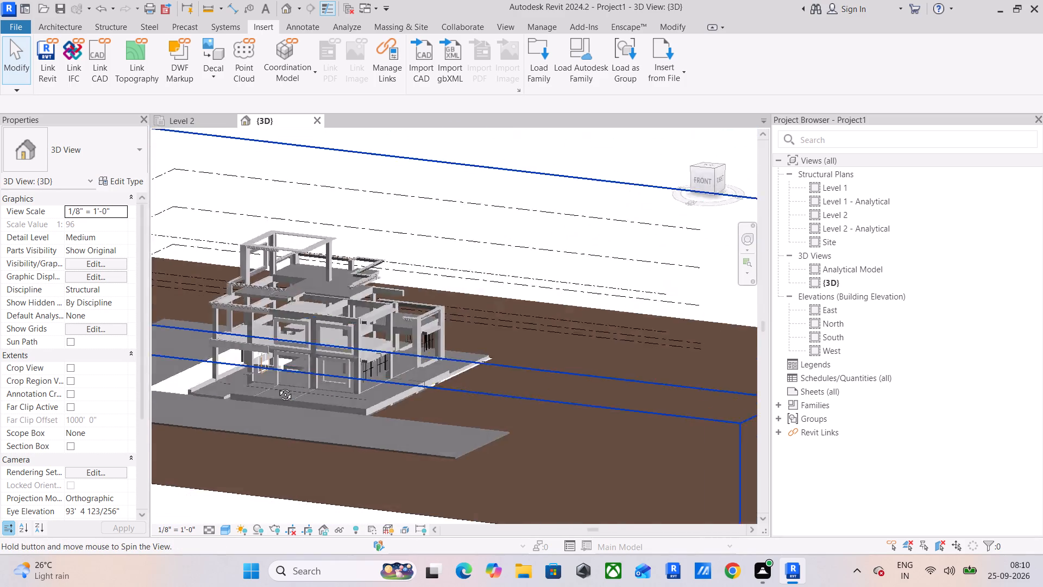
middle_click_drag(277, 386, 334, 361, "shift")
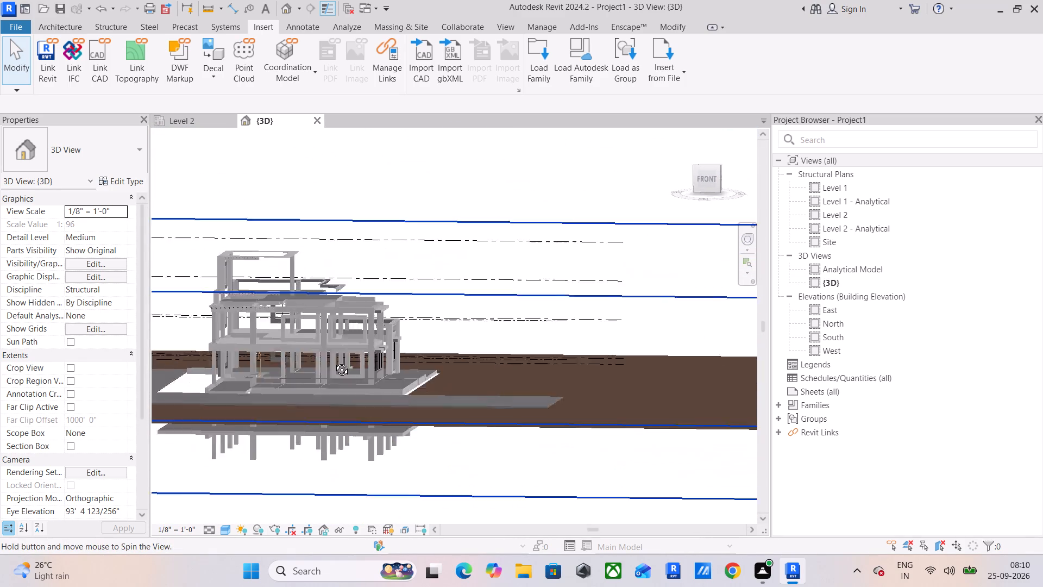
middle_click_drag(334, 361, 363, 364, "shift")
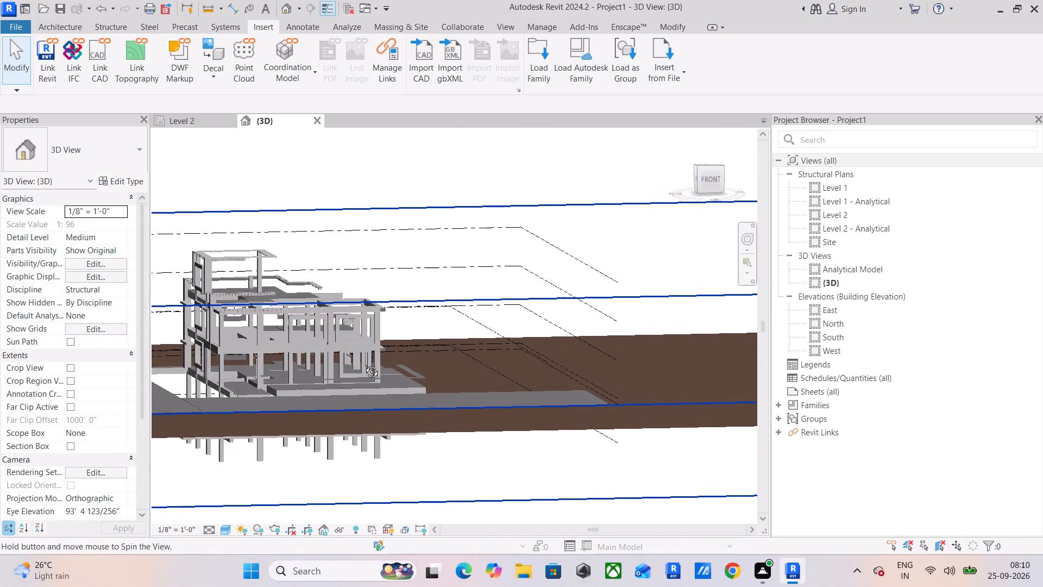
middle_click_drag(363, 364, 350, 356, "shift")
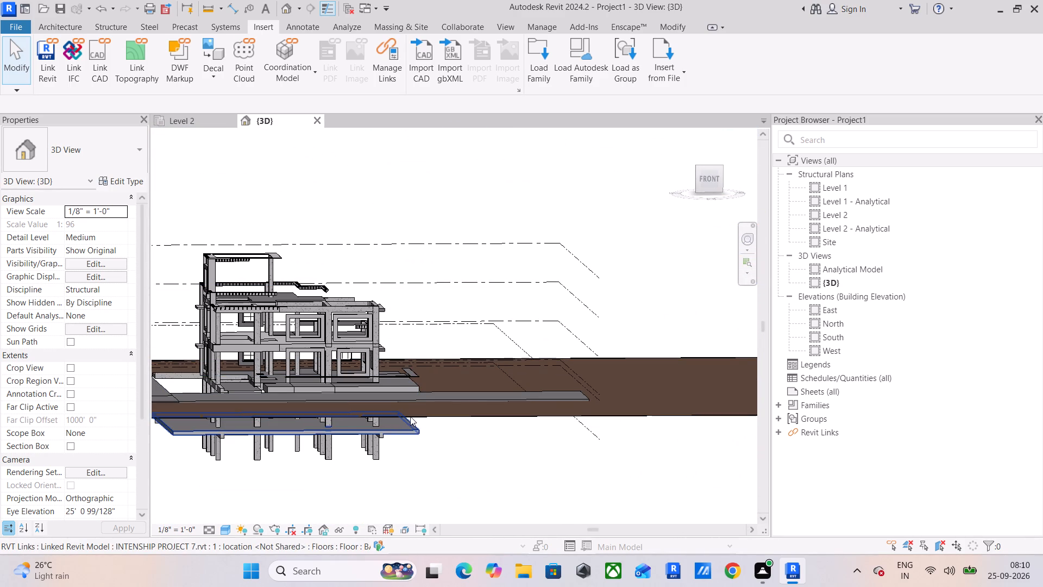
left_click(410, 416)
scroll(453, 421, "down", 5)
middle_click_drag(454, 424, 429, 444, "shift")
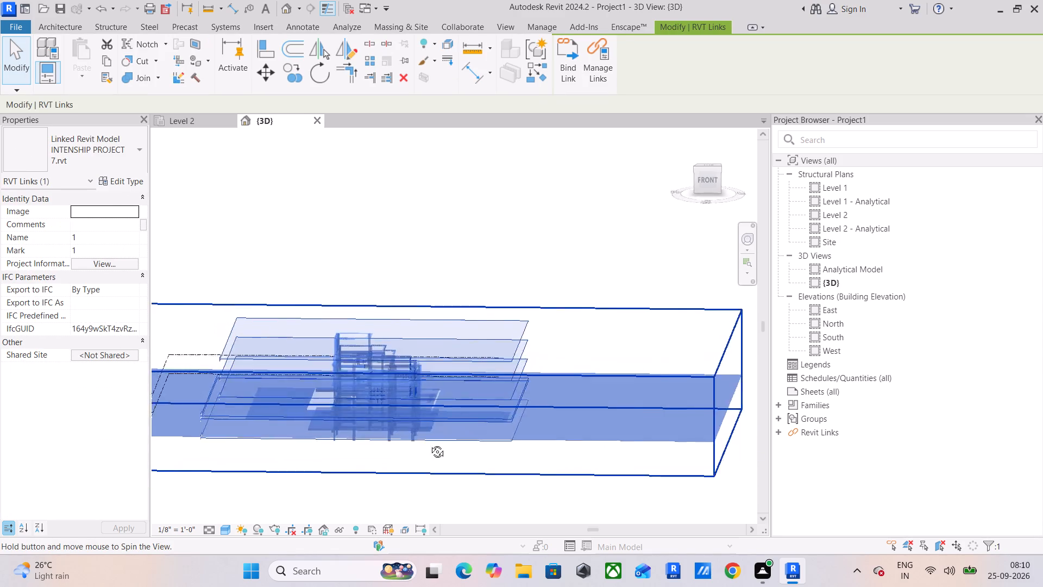
middle_click_drag(429, 444, 447, 470, "shift")
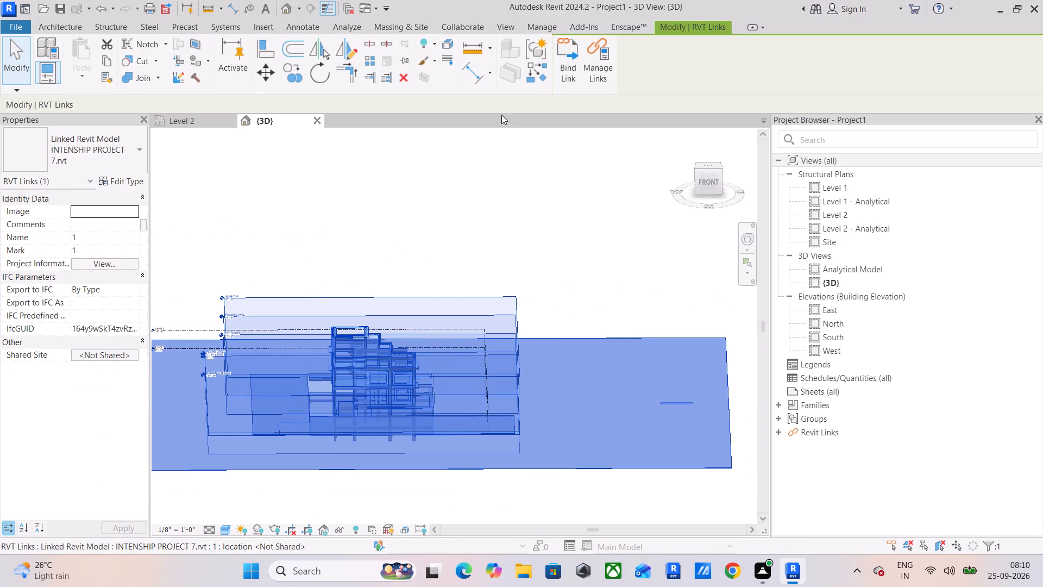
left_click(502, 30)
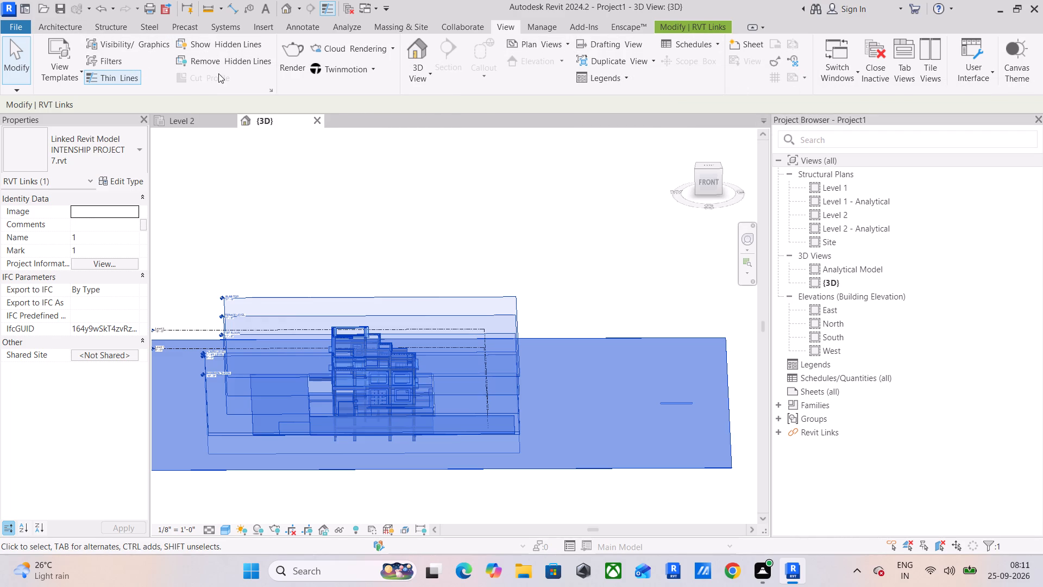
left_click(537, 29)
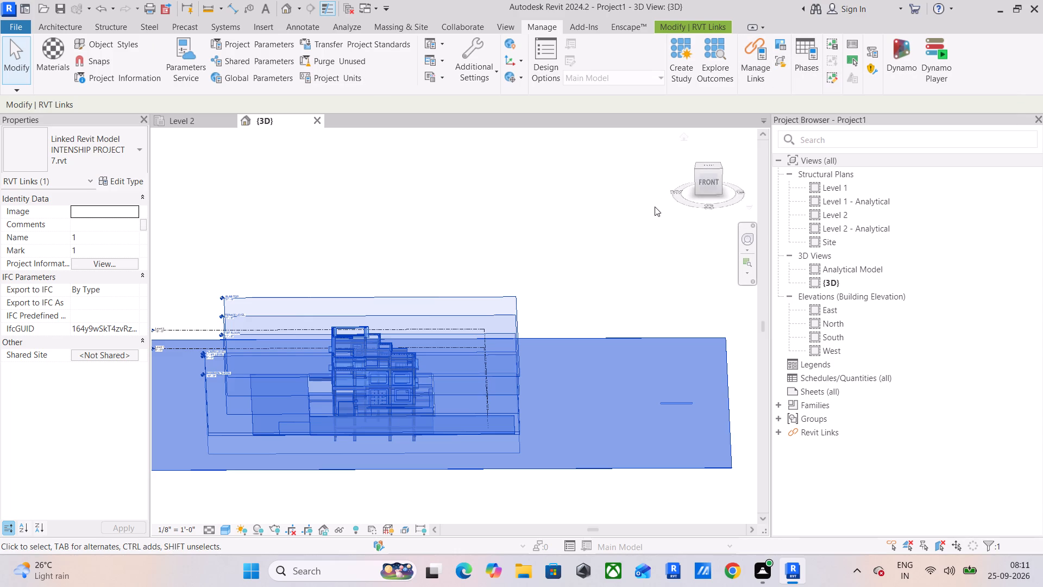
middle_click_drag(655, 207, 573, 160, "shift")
Open the South building elevation view.
left_click(857, 339)
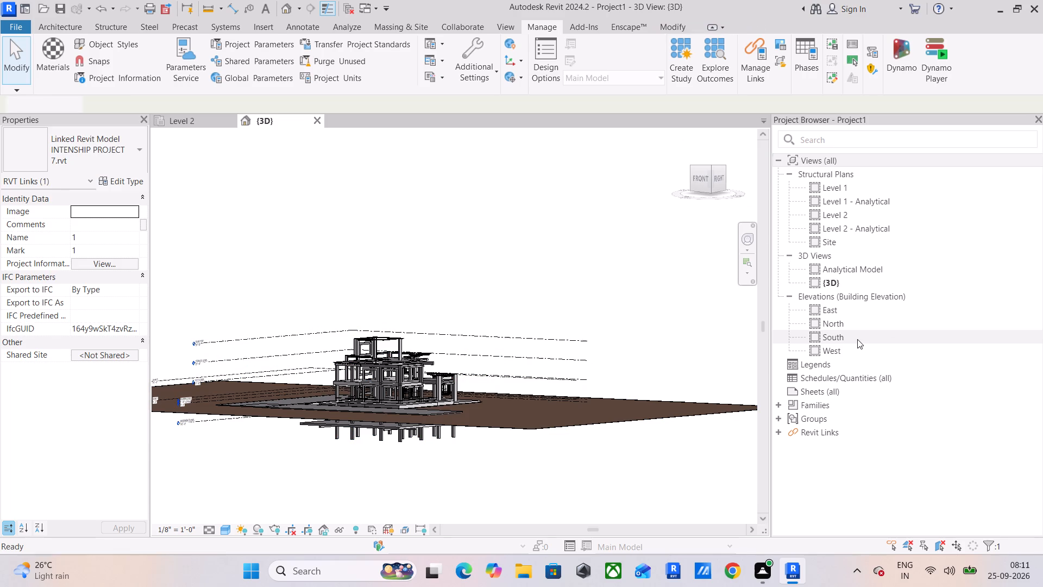
double_click(857, 339)
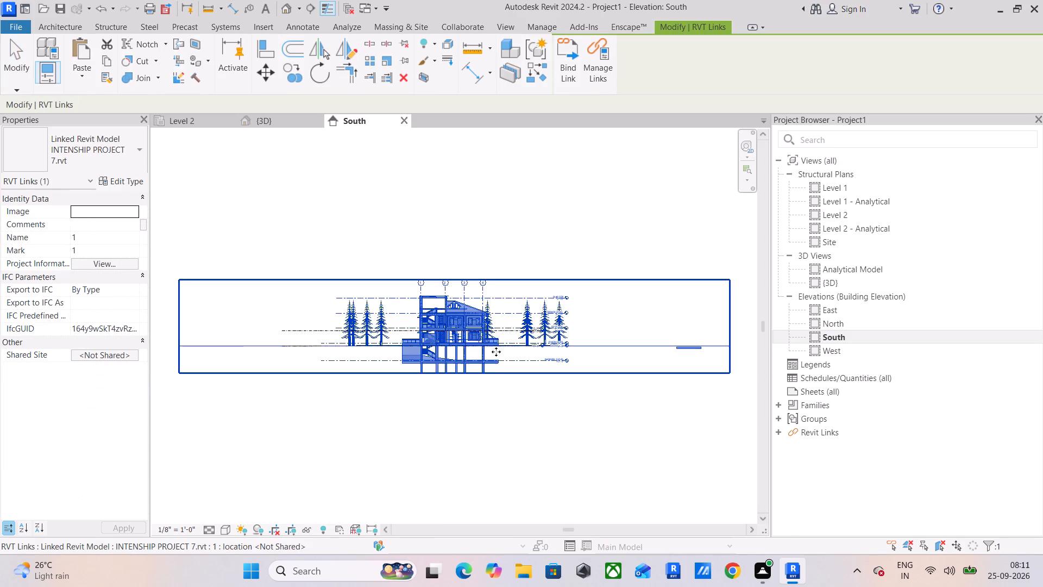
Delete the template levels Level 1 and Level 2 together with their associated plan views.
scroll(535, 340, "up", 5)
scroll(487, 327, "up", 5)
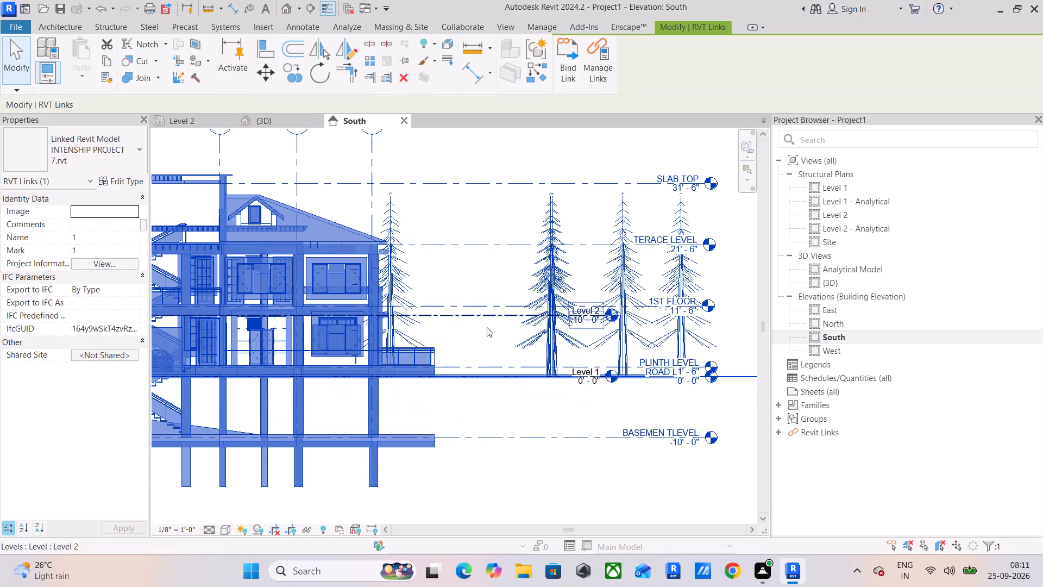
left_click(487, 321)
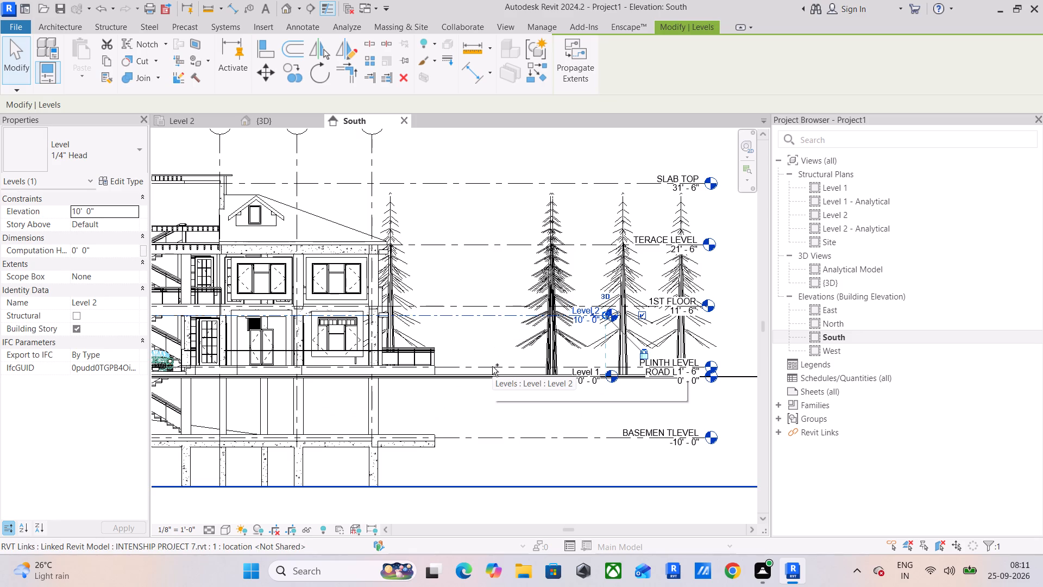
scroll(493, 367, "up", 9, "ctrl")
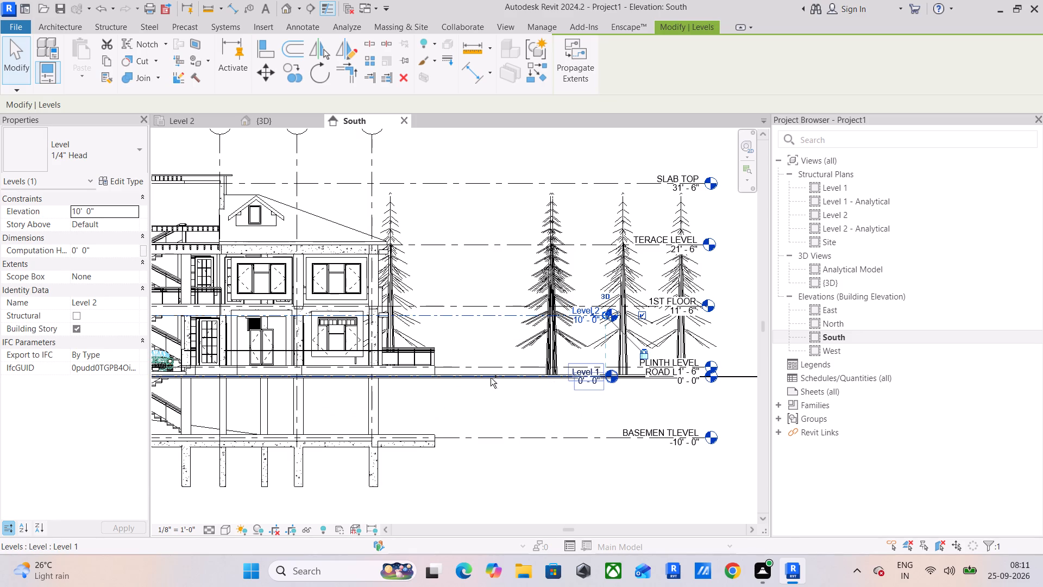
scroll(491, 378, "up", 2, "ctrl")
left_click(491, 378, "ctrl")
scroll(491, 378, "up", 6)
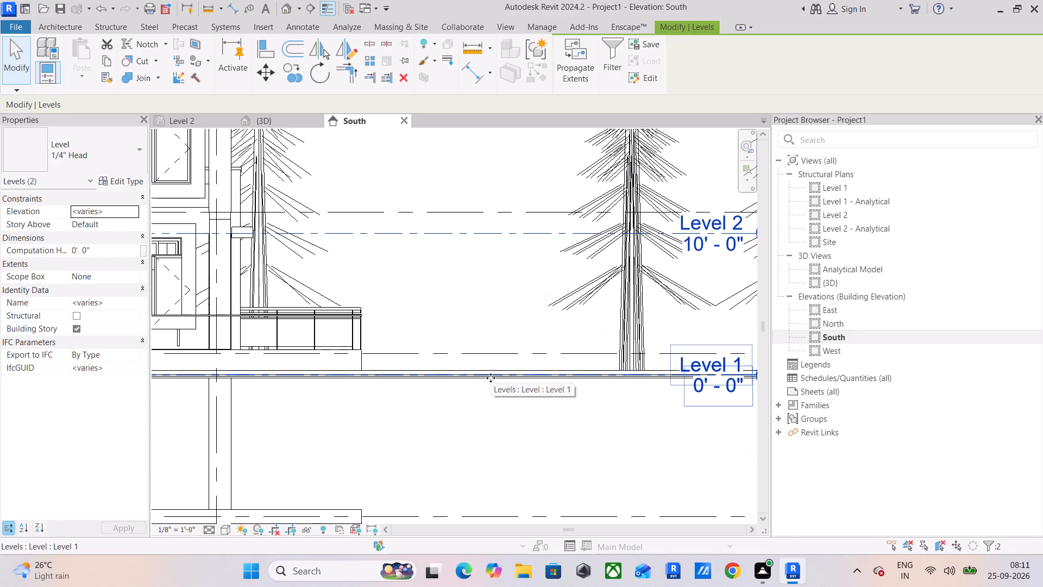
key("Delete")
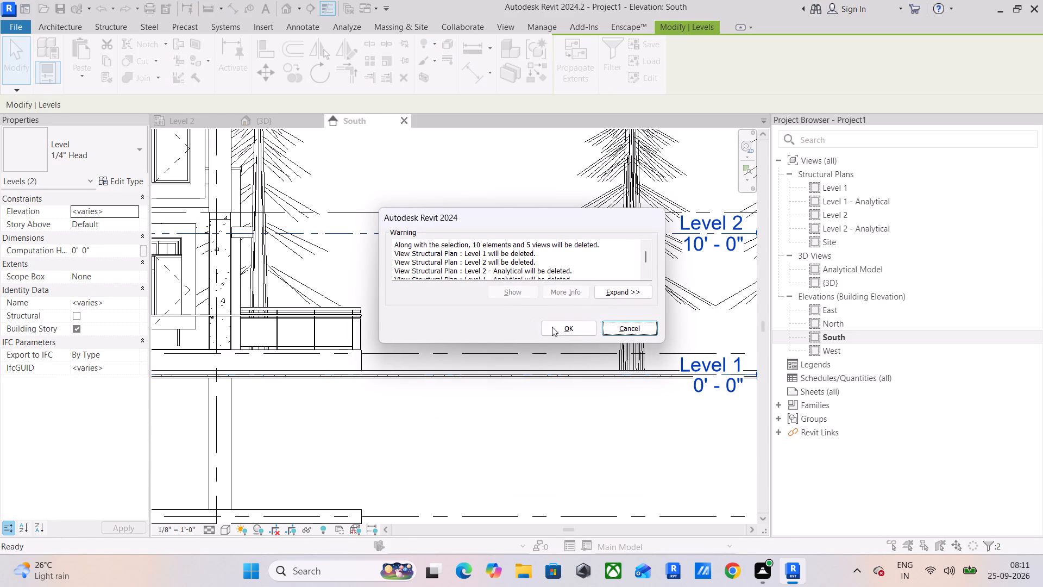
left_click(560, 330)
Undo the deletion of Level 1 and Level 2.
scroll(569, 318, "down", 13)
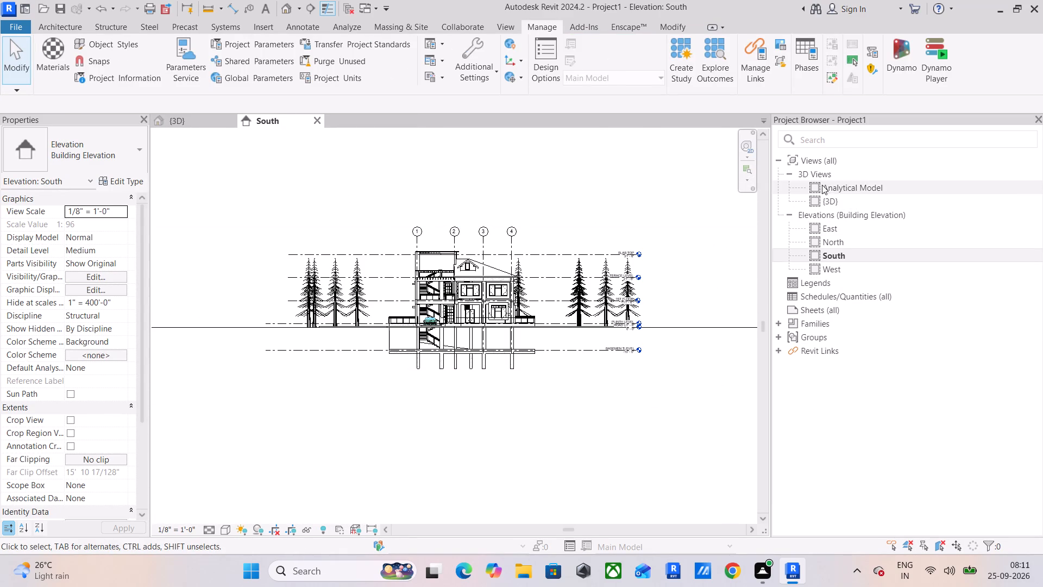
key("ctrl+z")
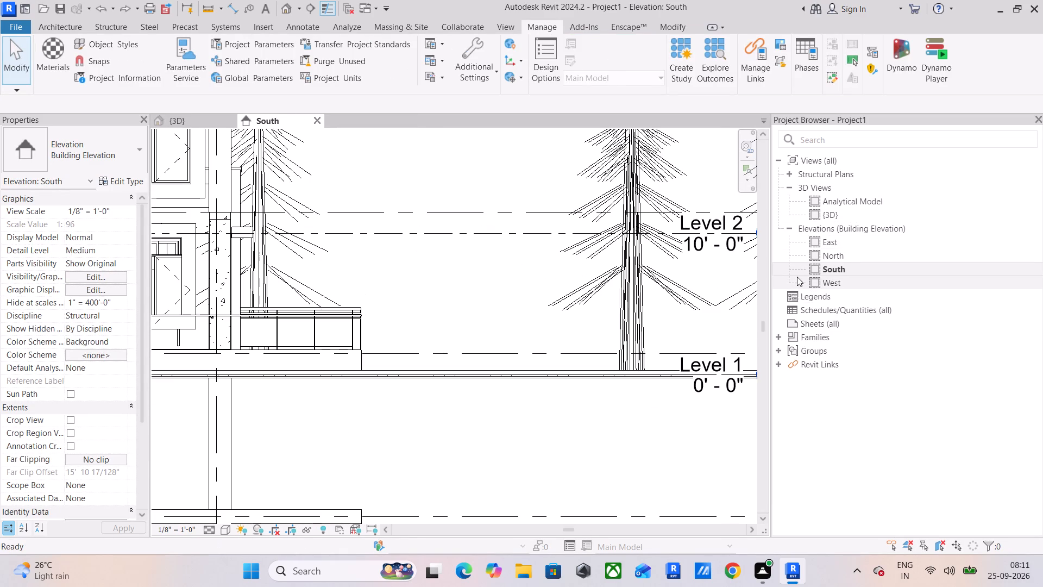
Examine the linked building's storeys, stairs and basement against the level lines in the South elevation.
scroll(670, 292, "down", 9)
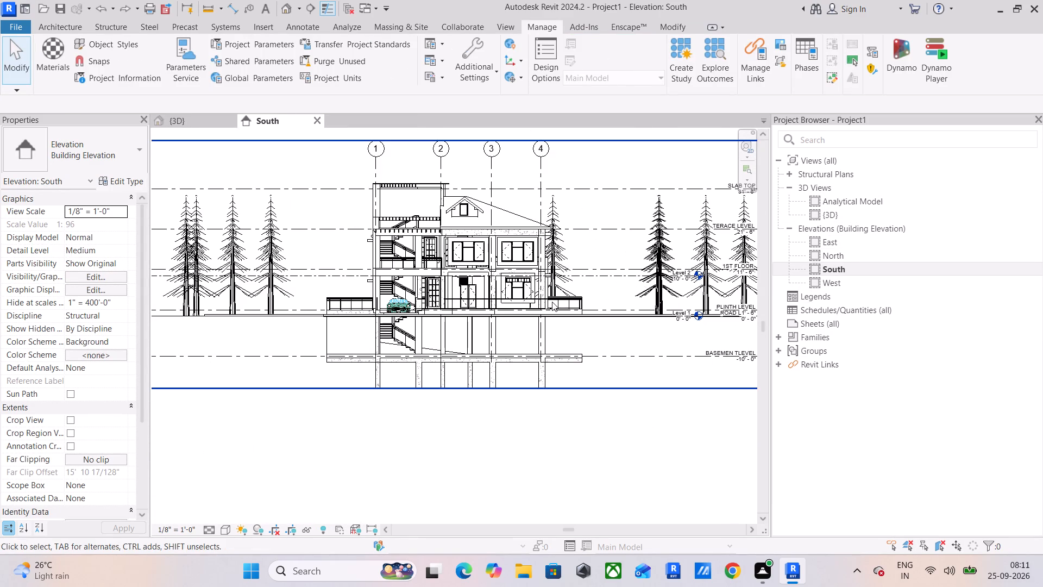
middle_click_drag(580, 293, 579, 292, "shift")
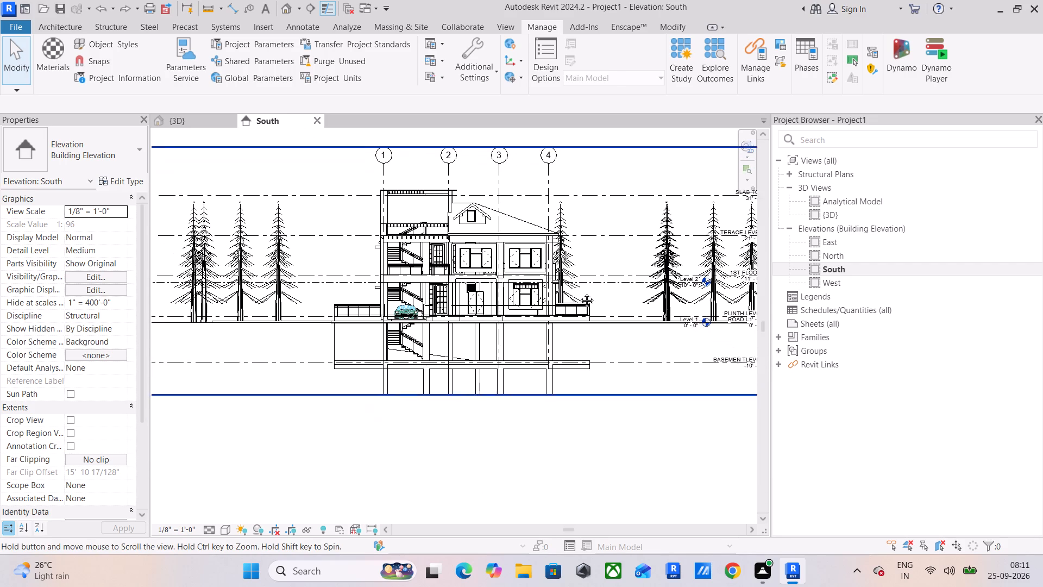
middle_click_drag(579, 292, 574, 286, "shift")
scroll(467, 249, "up", 5)
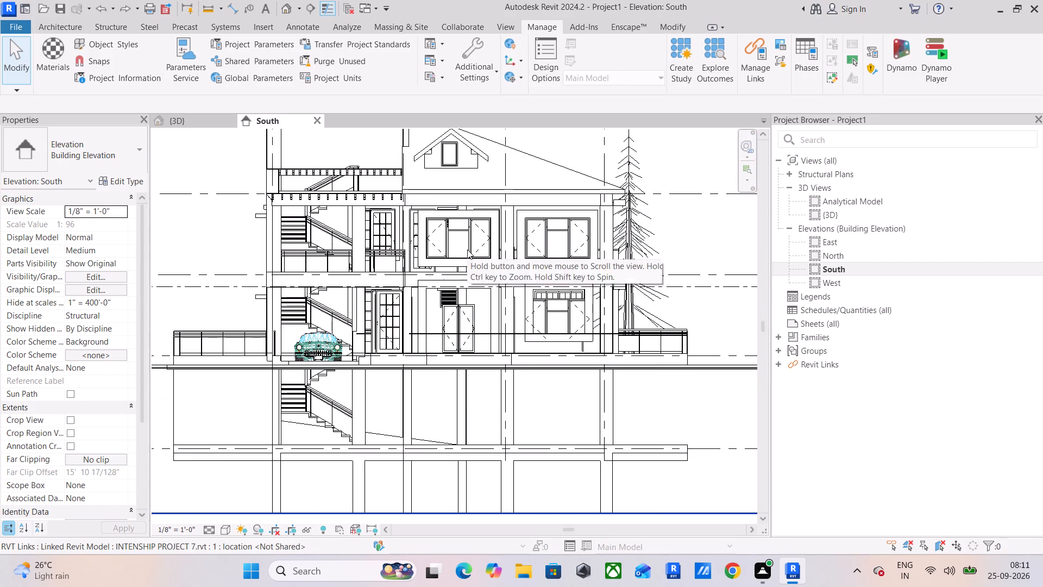
scroll(467, 249, "up", 5)
scroll(467, 249, "down", 6)
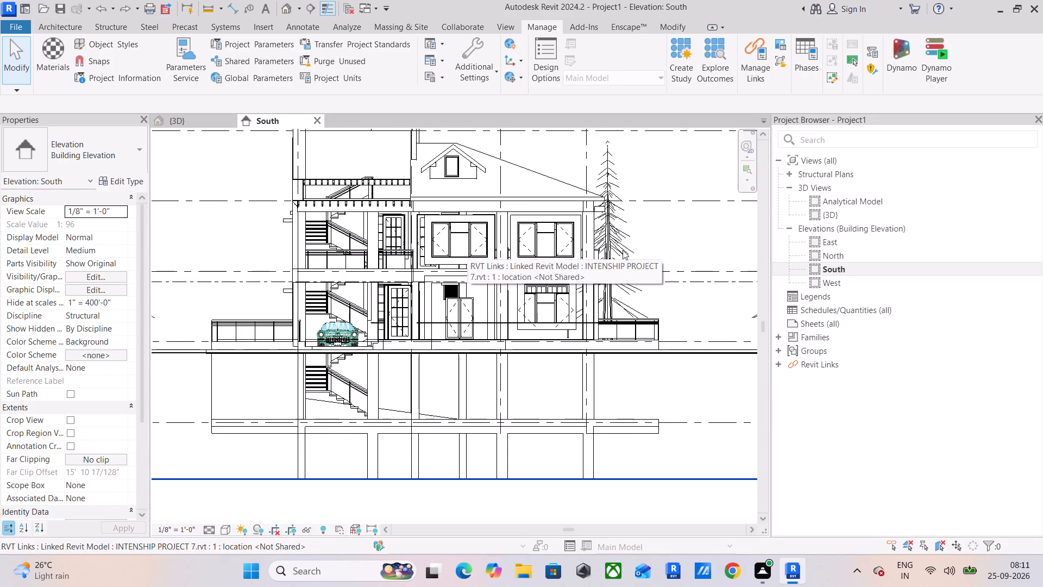
Return to the default 3D view.
left_click(197, 122)
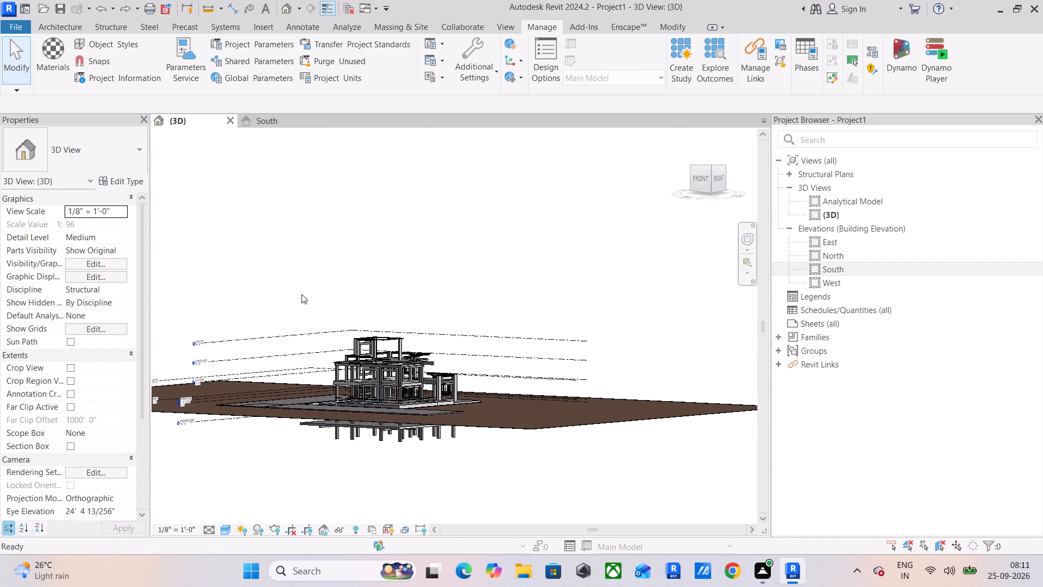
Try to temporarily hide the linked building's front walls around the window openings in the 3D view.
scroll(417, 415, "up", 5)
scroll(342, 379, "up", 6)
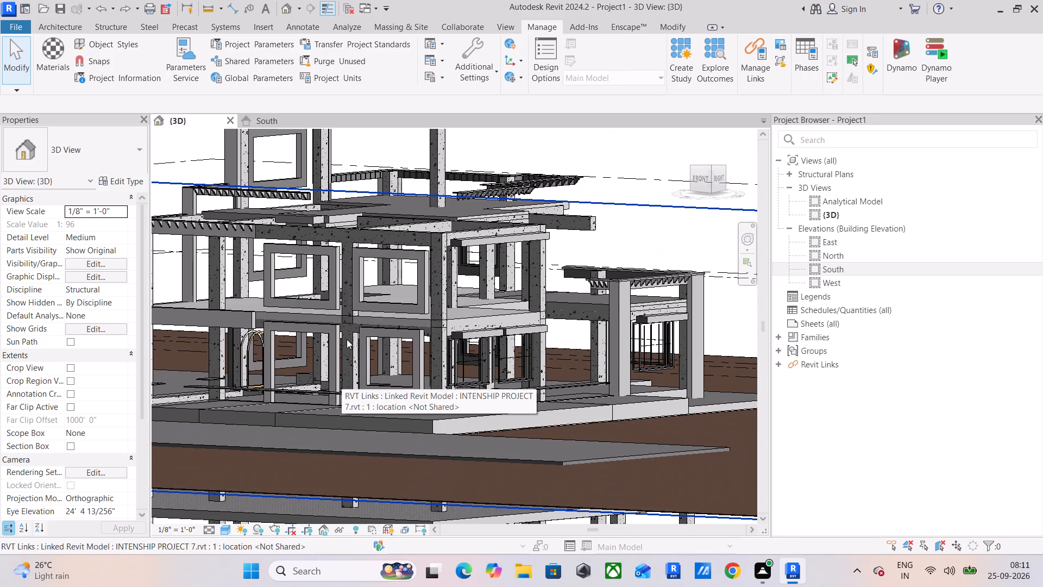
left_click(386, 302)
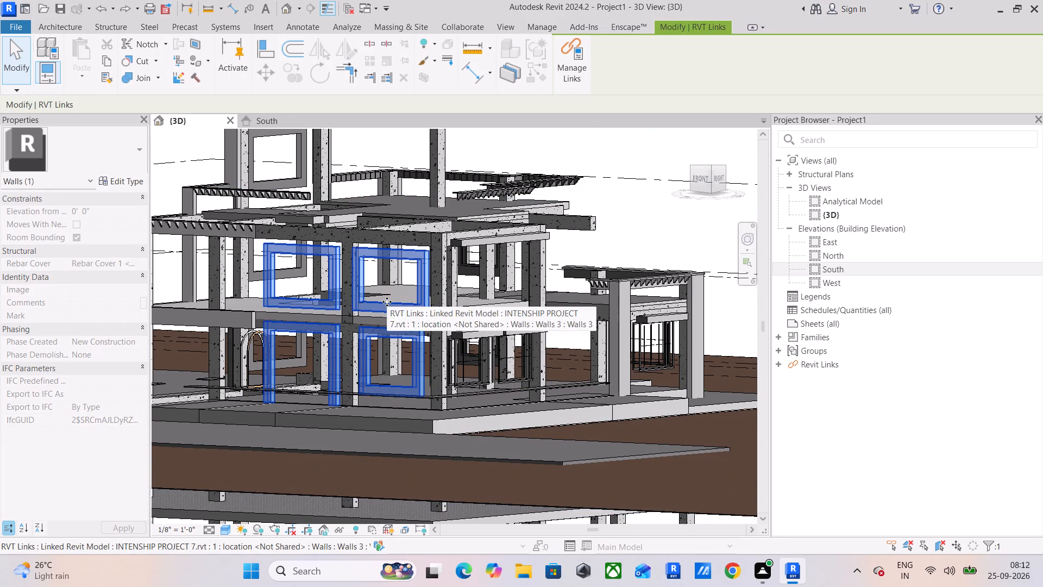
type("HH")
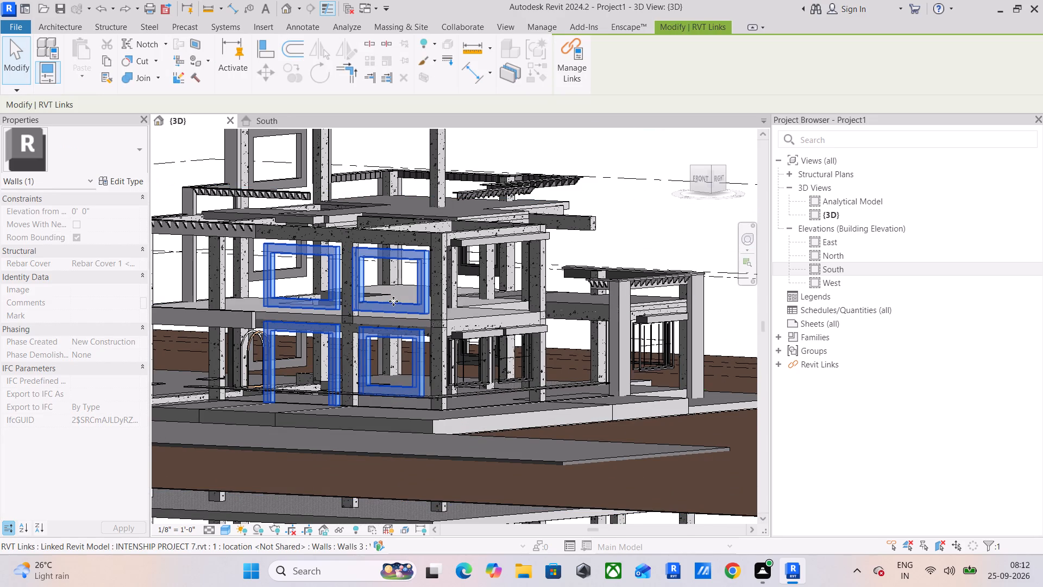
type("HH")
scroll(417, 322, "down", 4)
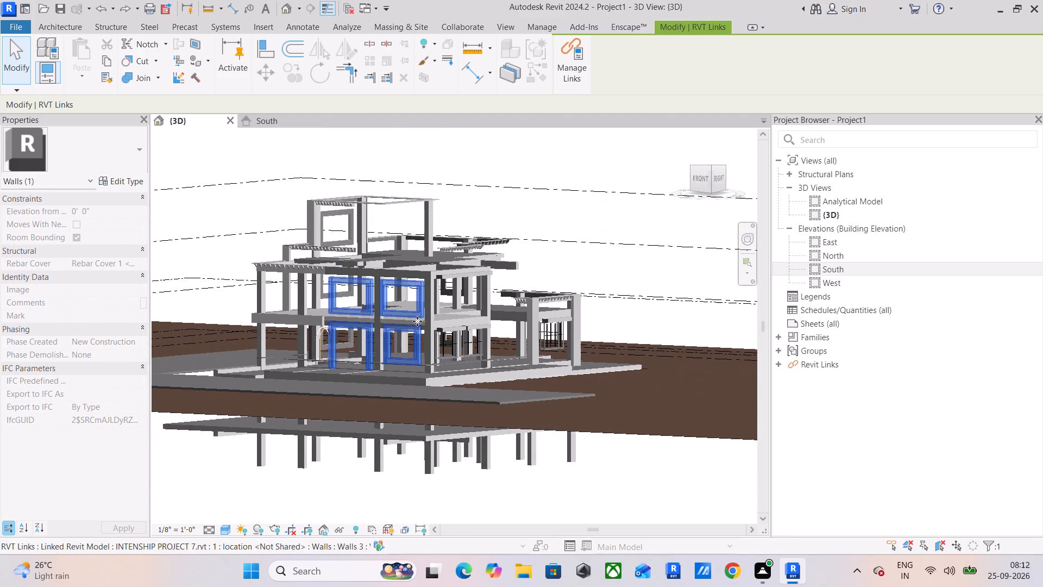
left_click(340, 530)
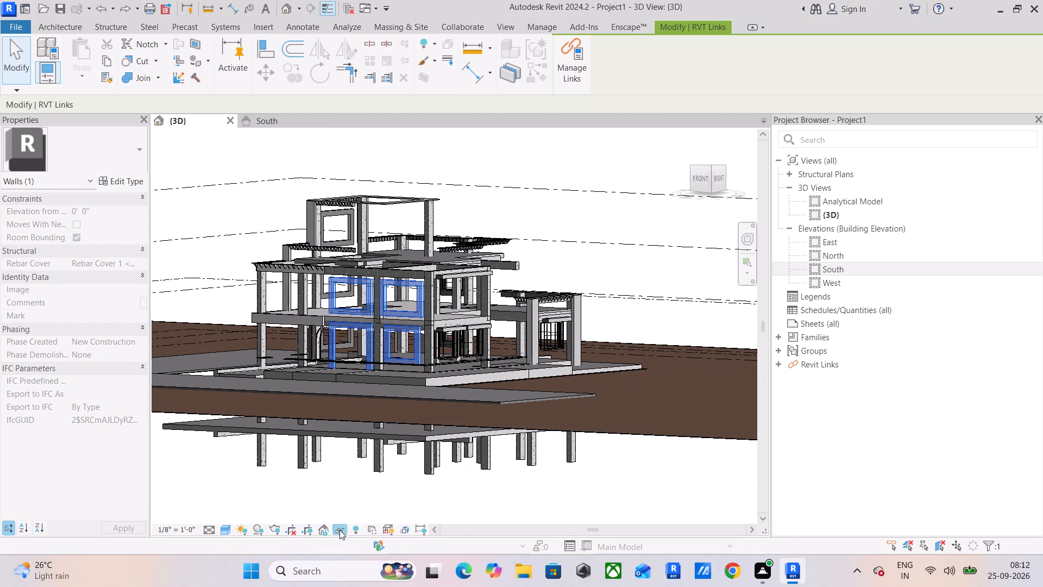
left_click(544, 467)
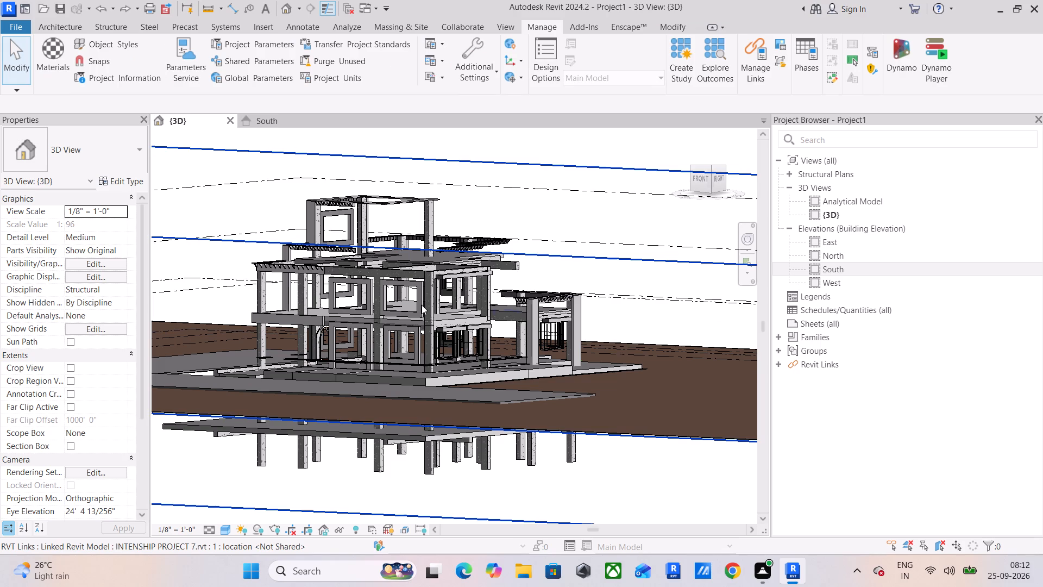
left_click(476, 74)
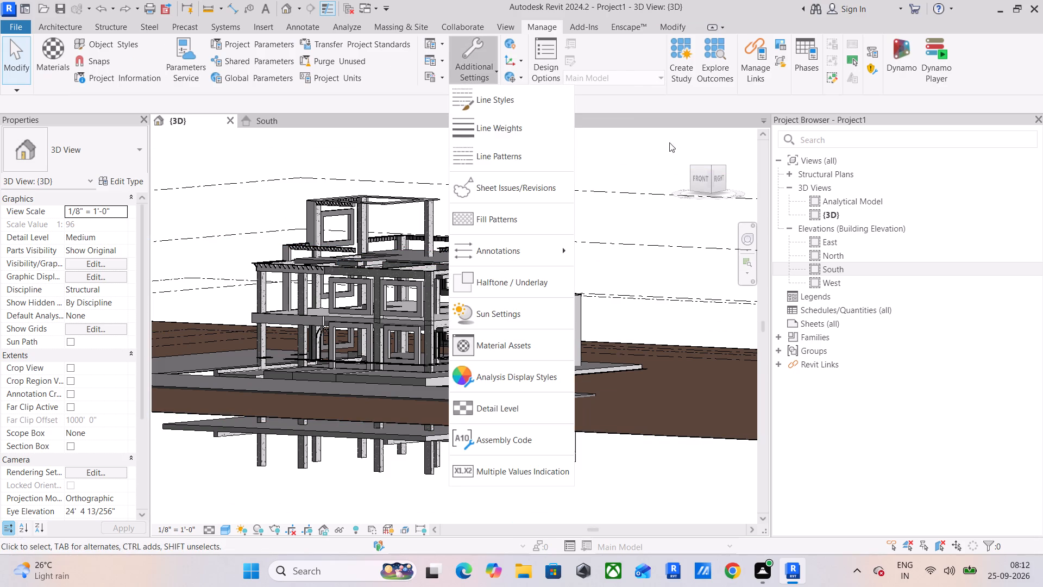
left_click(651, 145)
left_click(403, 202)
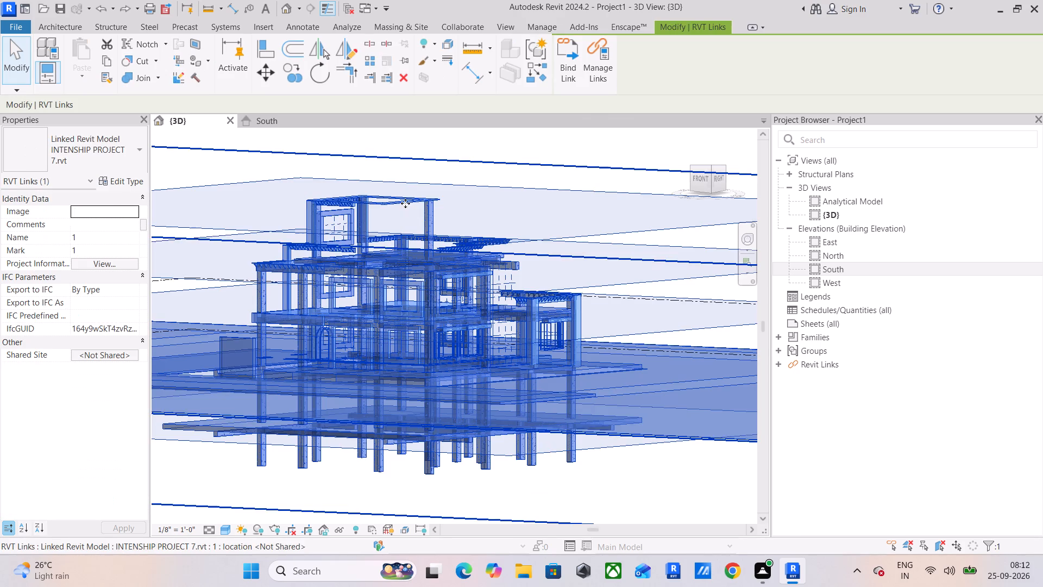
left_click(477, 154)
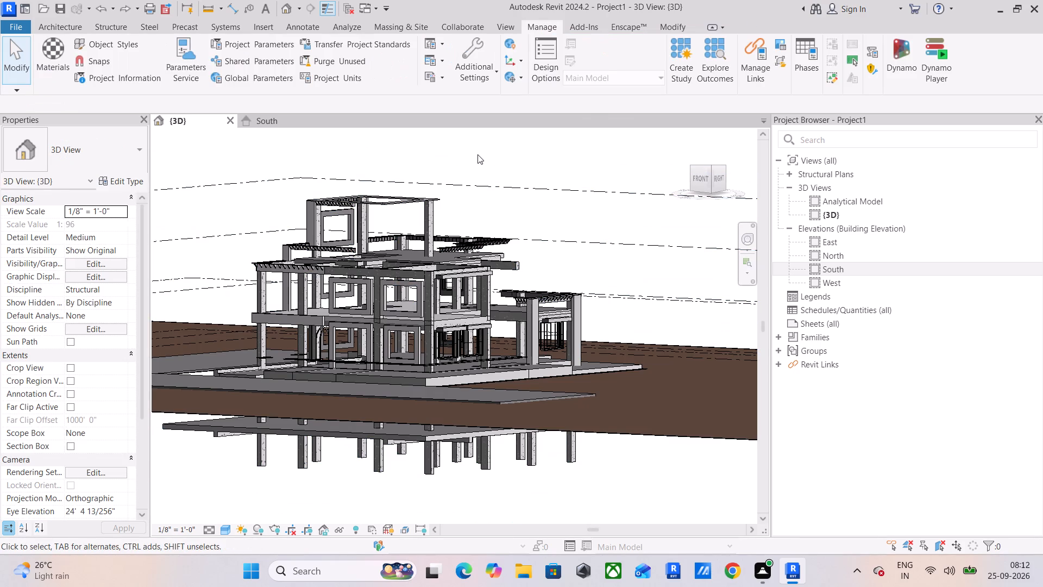
Examine the linked building in 3D from above and around its sides, including the roof frames, floors, columns and foundations.
middle_click_drag(349, 303, 583, 360, "shift")
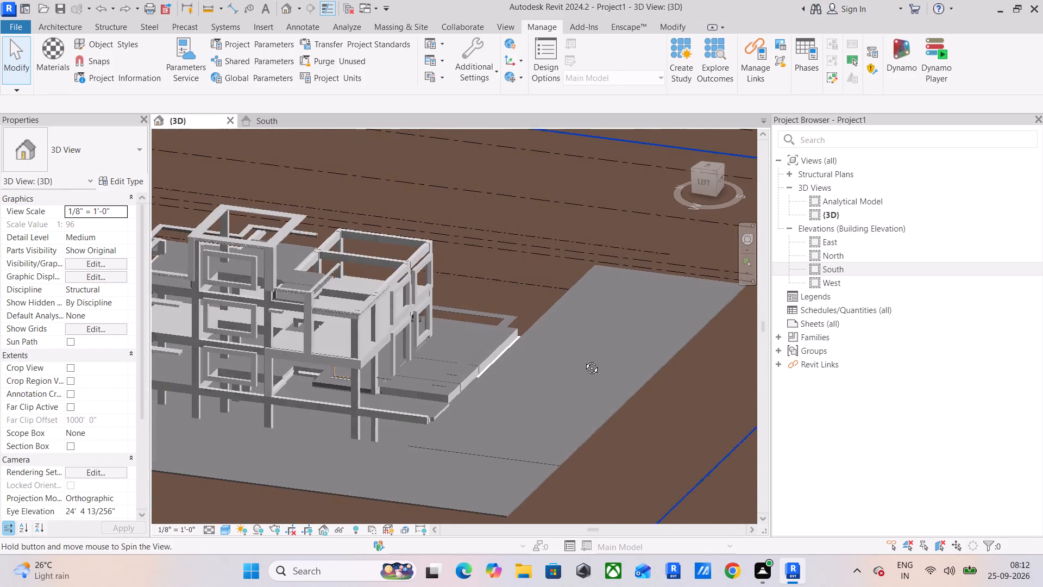
middle_click_drag(583, 360, 476, 380, "shift")
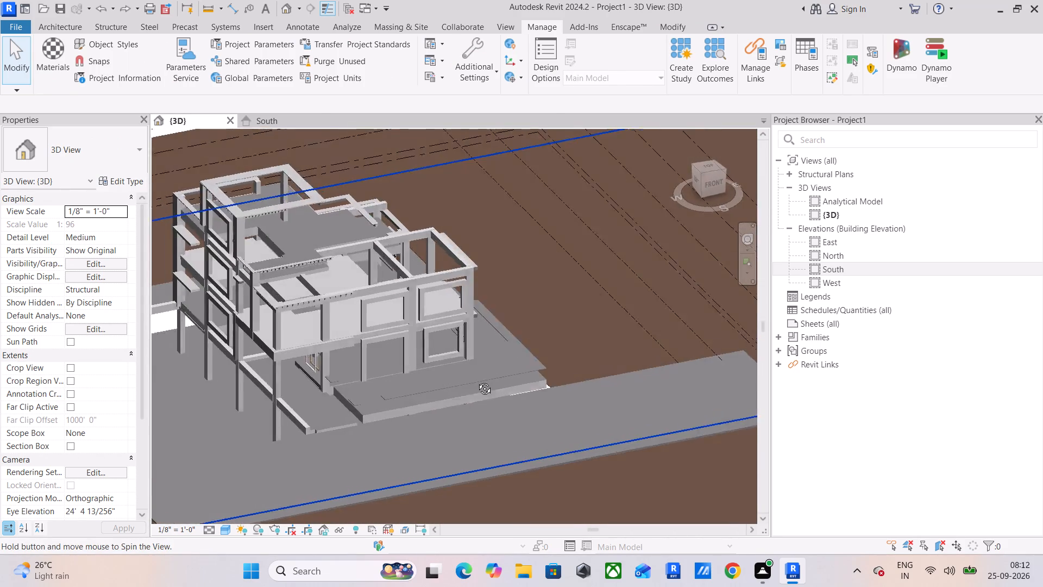
middle_click_drag(476, 380, 302, 373, "shift")
middle_click_drag(436, 354, 356, 384, "shift")
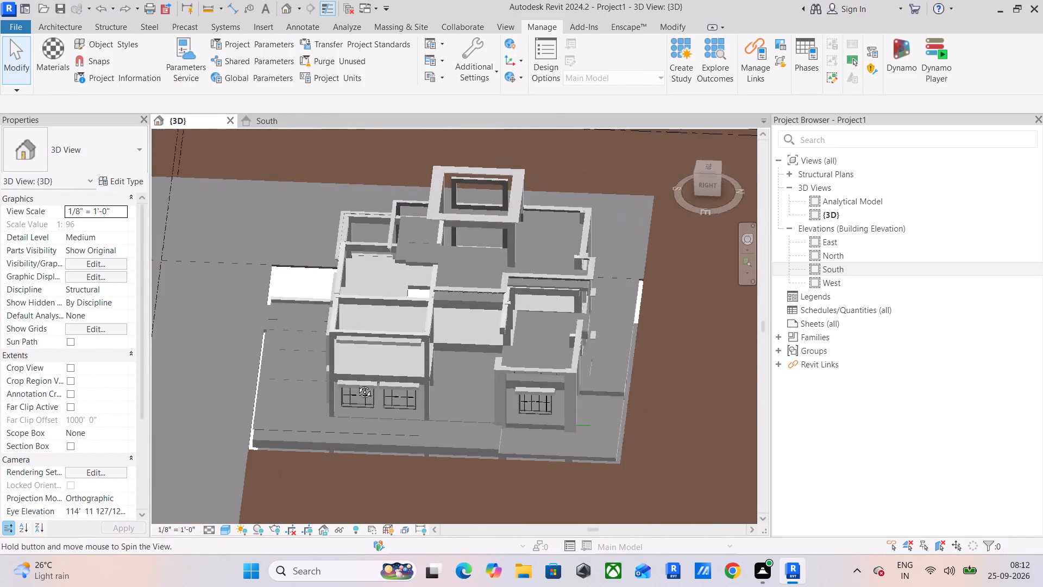
middle_click_drag(356, 384, 576, 370, "shift")
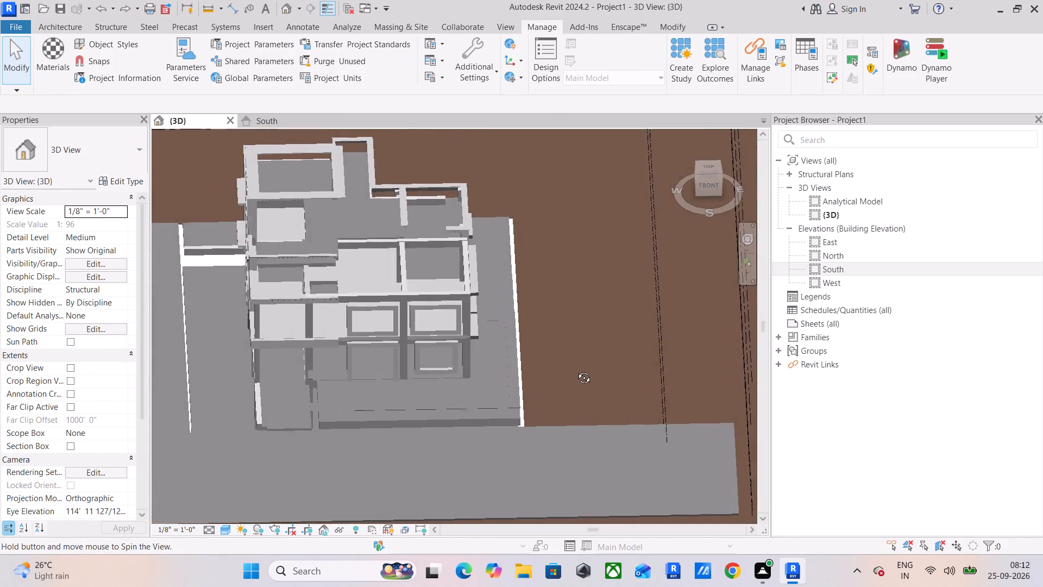
middle_click_drag(576, 370, 515, 355, "shift")
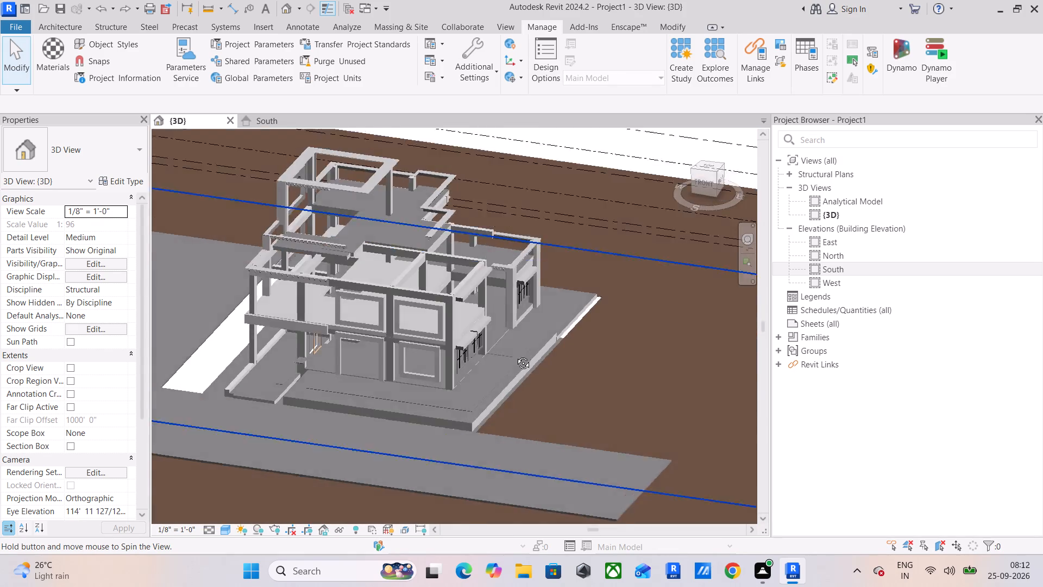
middle_click_drag(515, 355, 510, 377, "shift")
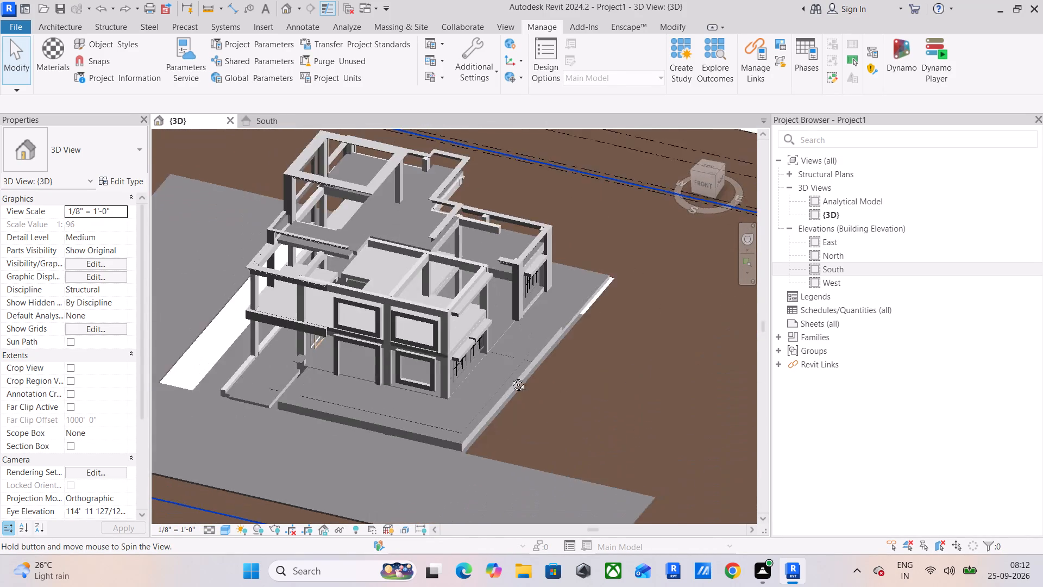
middle_click_drag(510, 377, 540, 276, "shift")
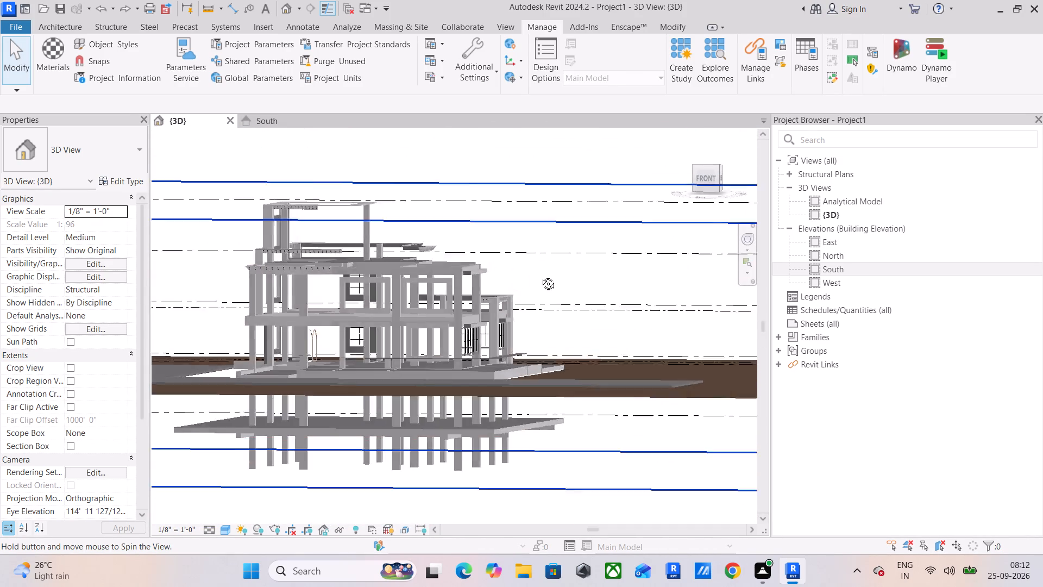
middle_click_drag(540, 276, 542, 286, "shift")
scroll(543, 293, "down", 4)
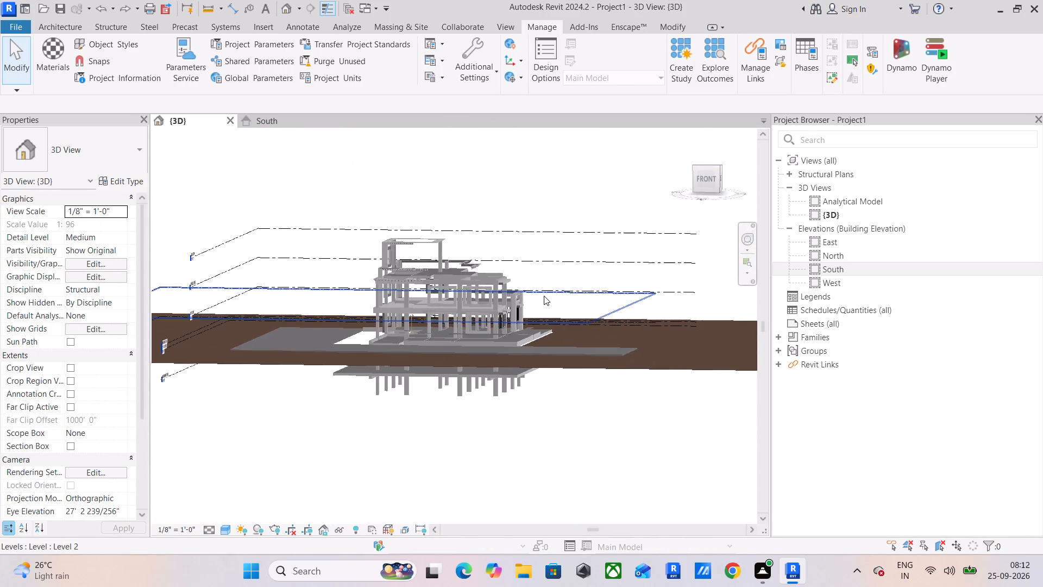
middle_click_drag(544, 296, 599, 310, "shift")
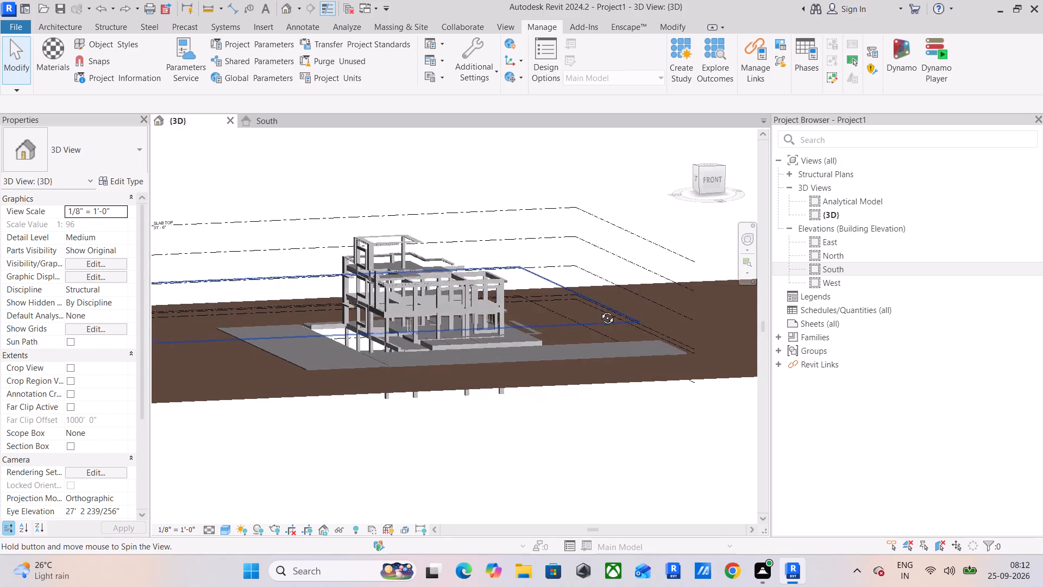
middle_click_drag(599, 310, 572, 295, "shift")
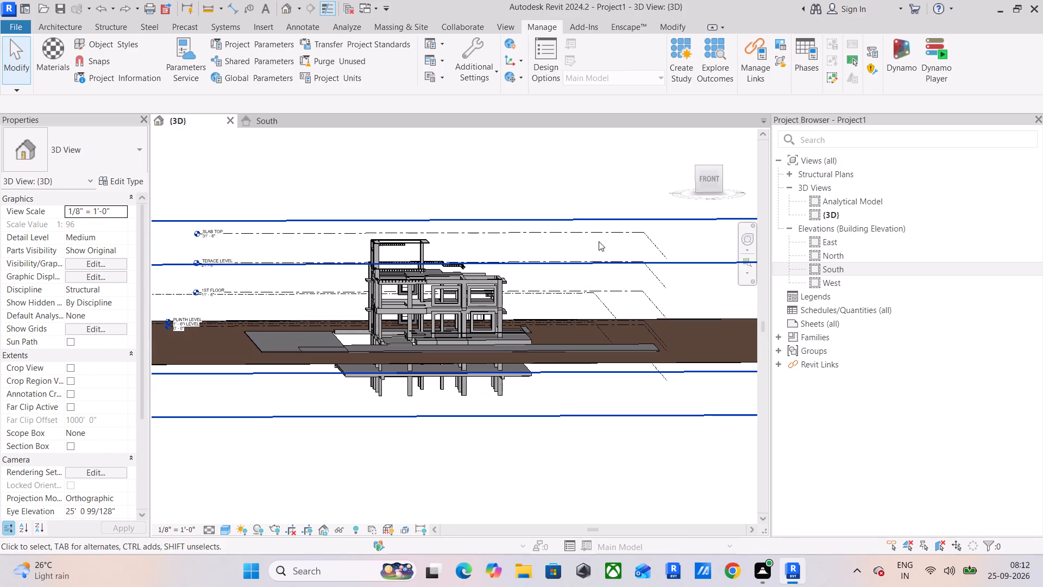
Examine the linked building's level lines beside the project's Level 1 and Level 2 in the 3D view.
left_click(601, 234)
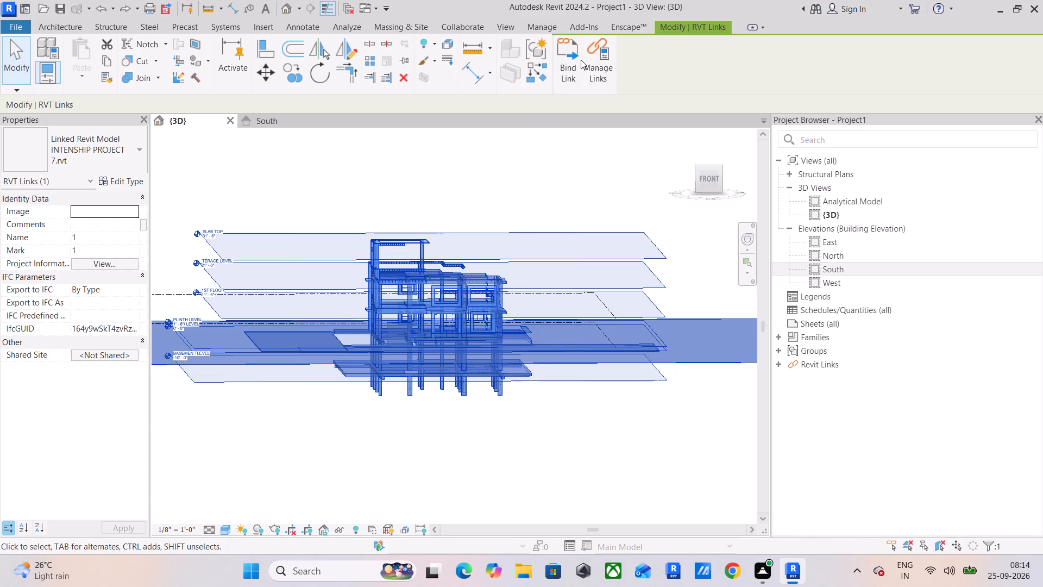
left_click(528, 21)
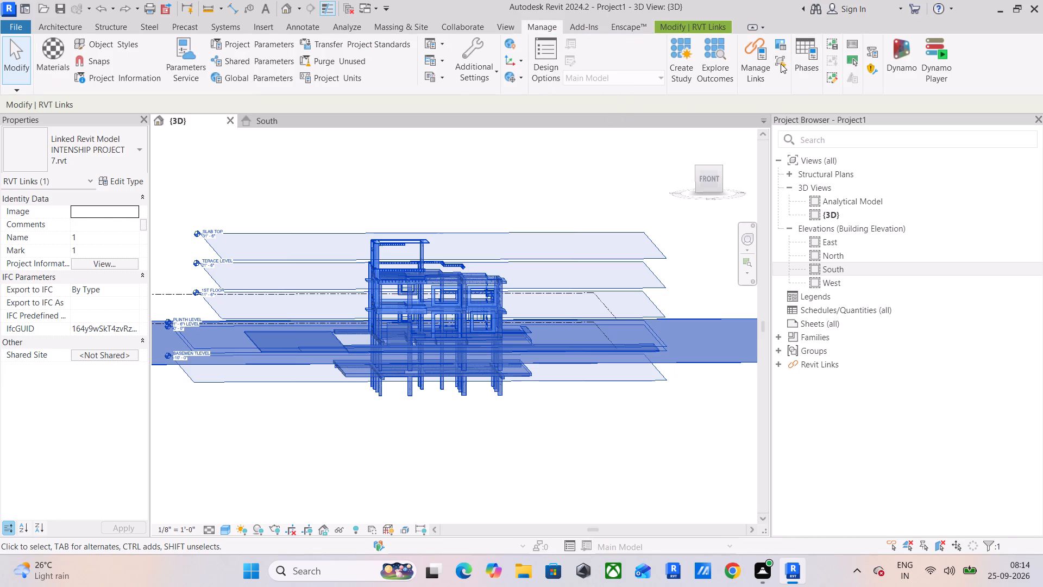
left_click(86, 22)
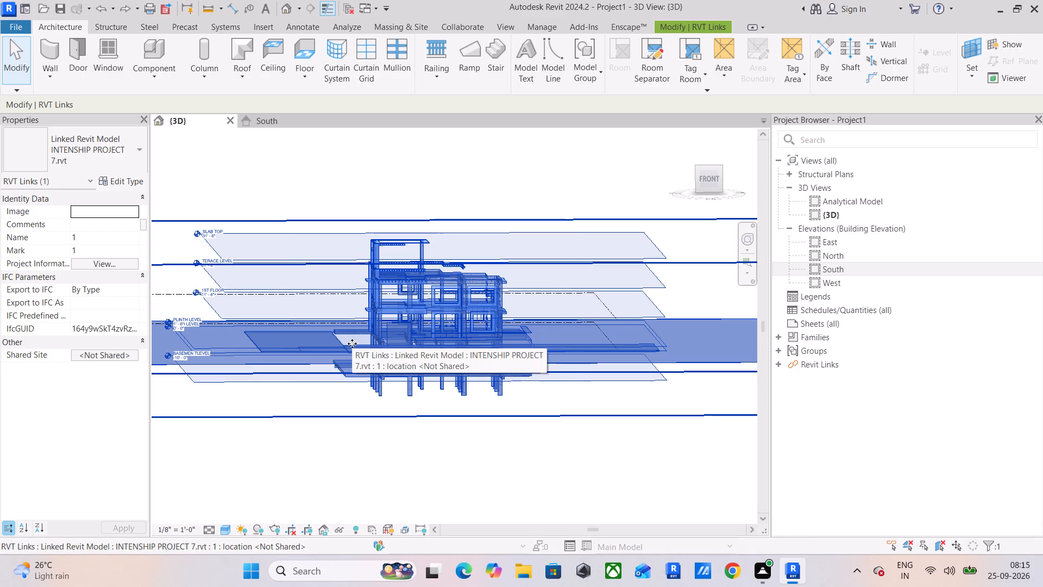
middle_click_drag(354, 339, 526, 336)
scroll(292, 281, "up", 4)
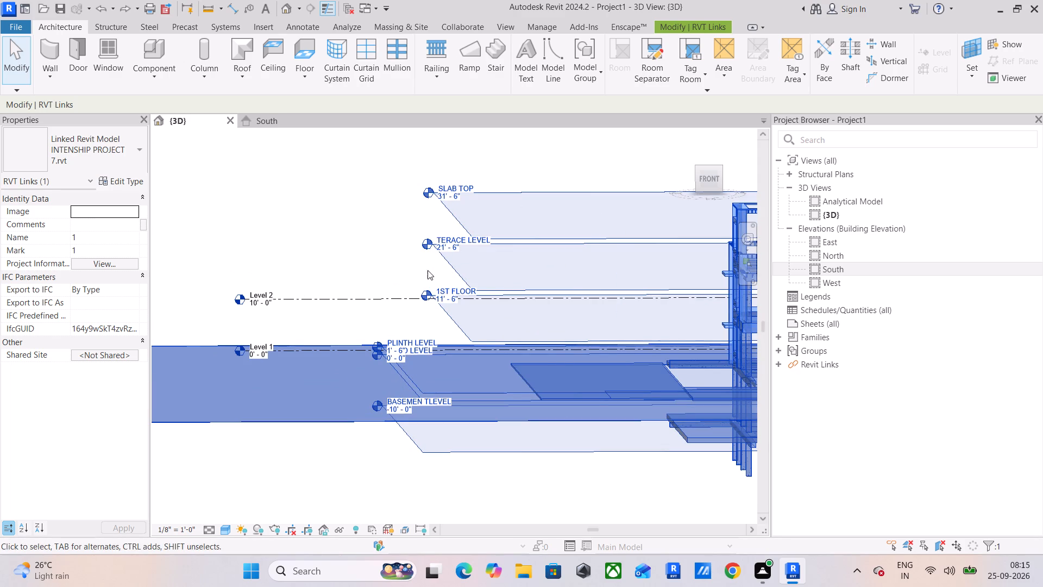
scroll(493, 284, "down", 3)
middle_click_drag(507, 278, 370, 255)
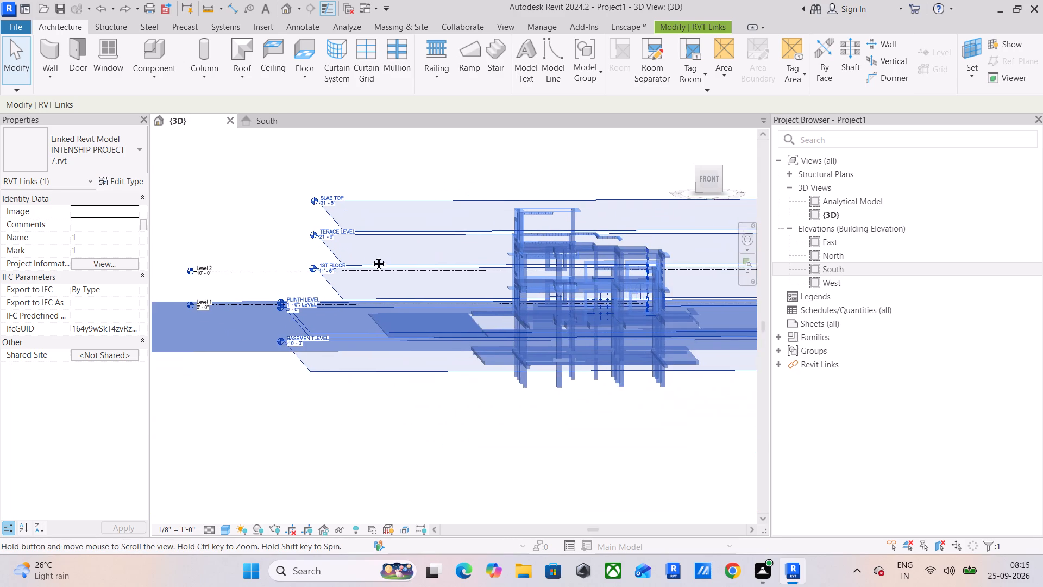
middle_click_drag(370, 255, 415, 242)
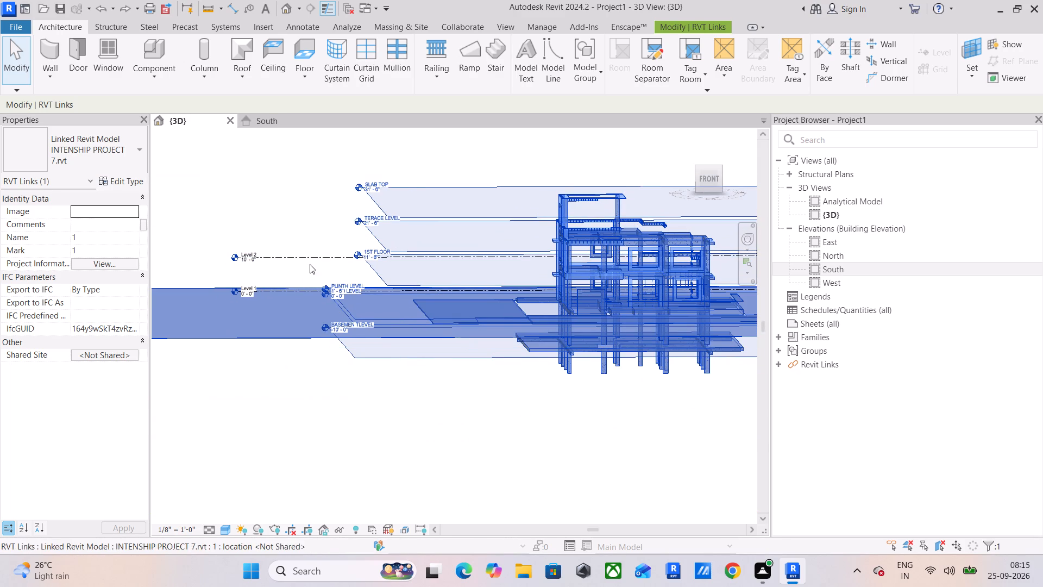
left_click(435, 459)
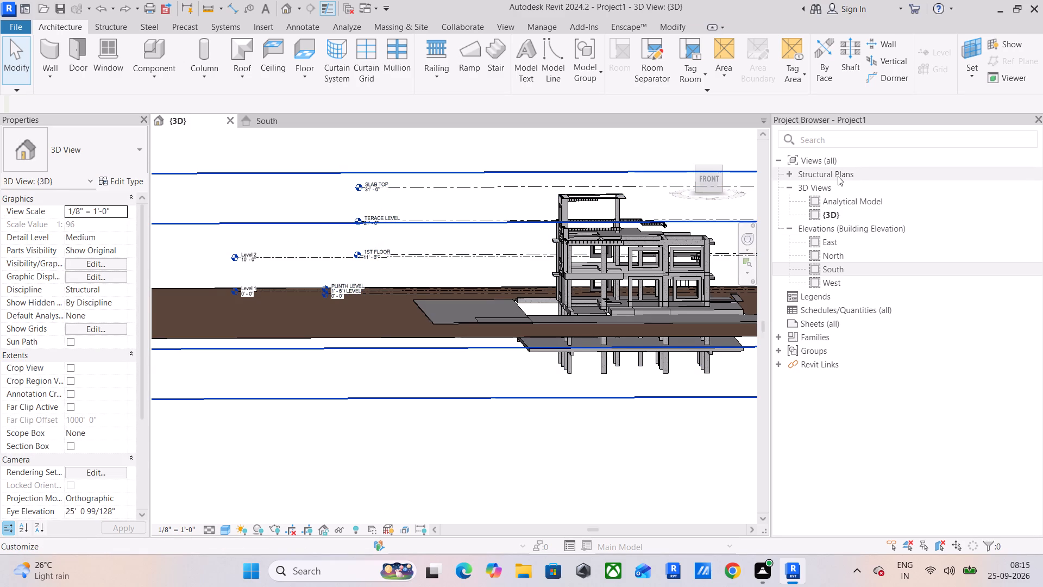
Delete the project's default Level 1 and Level 2, along with their plan views, in the South elevation.
double_click(834, 271)
middle_click_drag(677, 296, 395, 311)
left_click(454, 298)
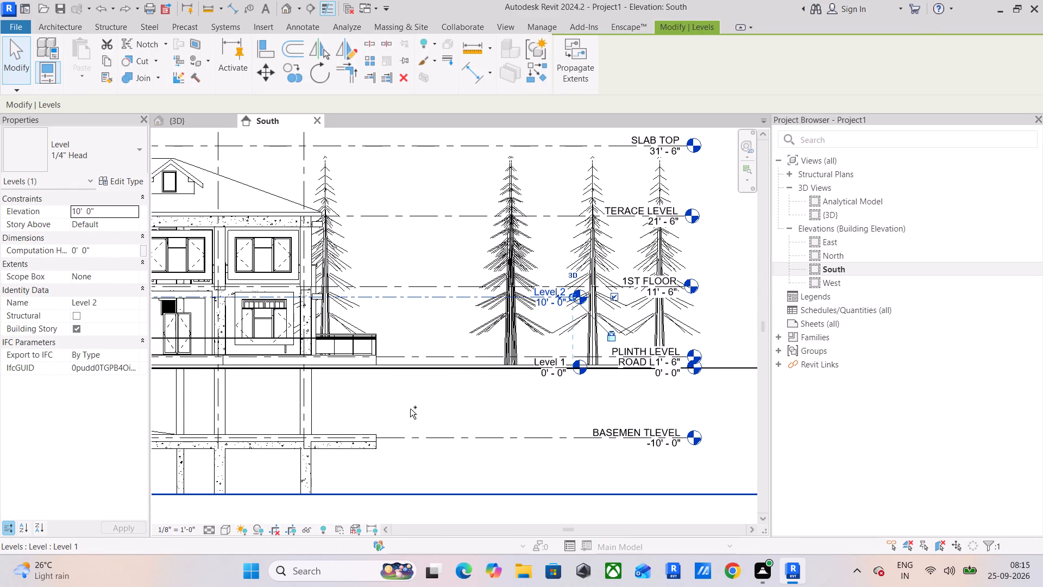
left_click(427, 369, "ctrl")
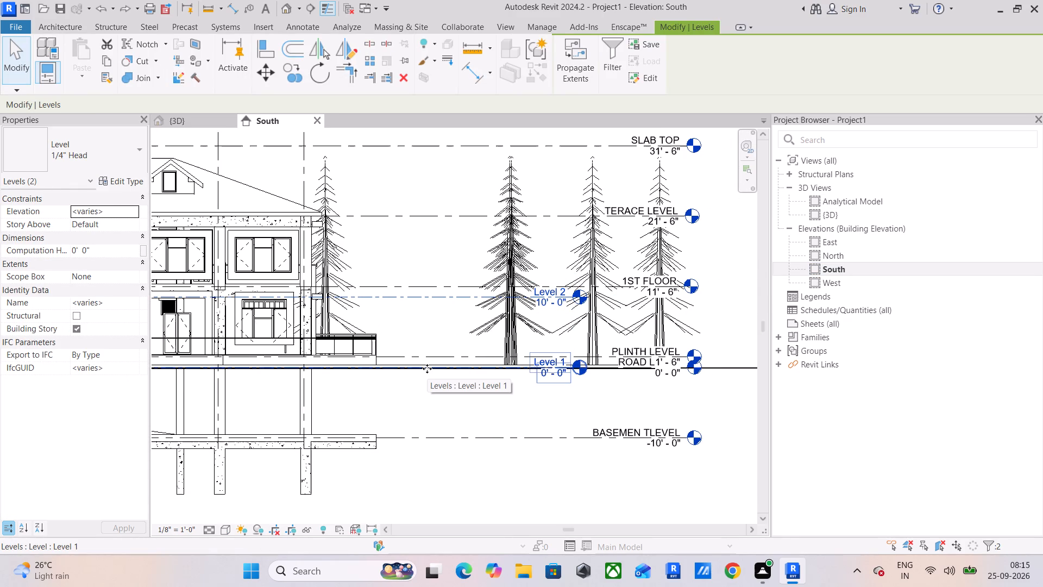
key("Delete")
left_click(569, 327)
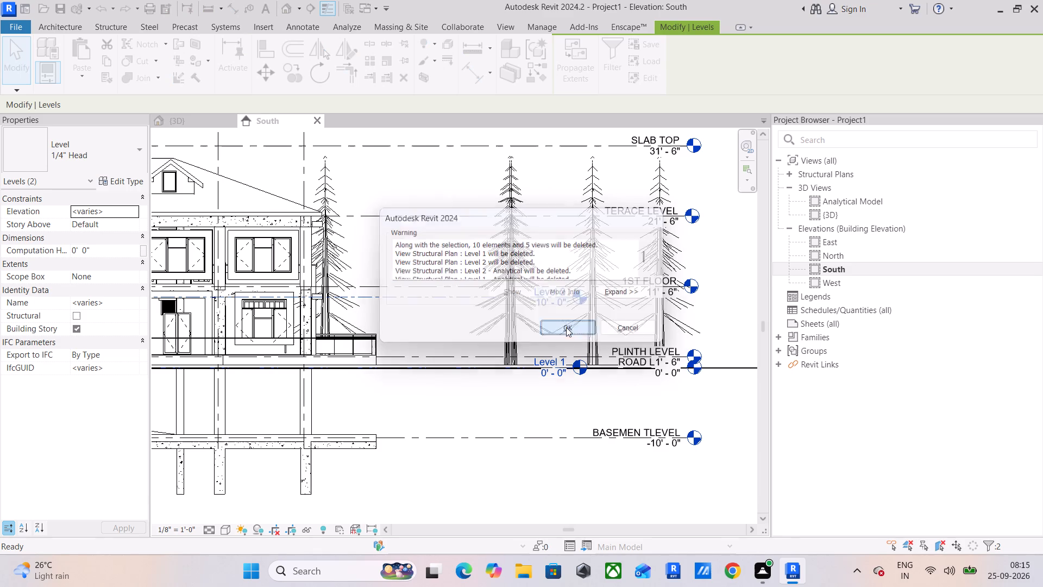
Start Copy/Monitor on the linked INTENSHIP PROJECT 7 model and set Copy to take multiple elements.
scroll(462, 271, "down", 6)
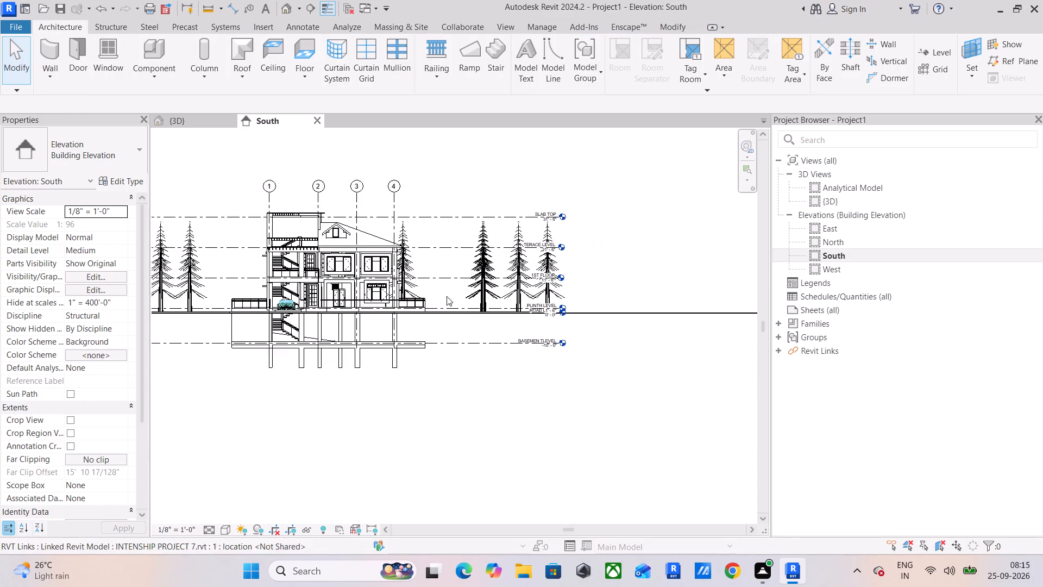
scroll(447, 296, "down", 2)
middle_click_drag(408, 310, 472, 323, "shift")
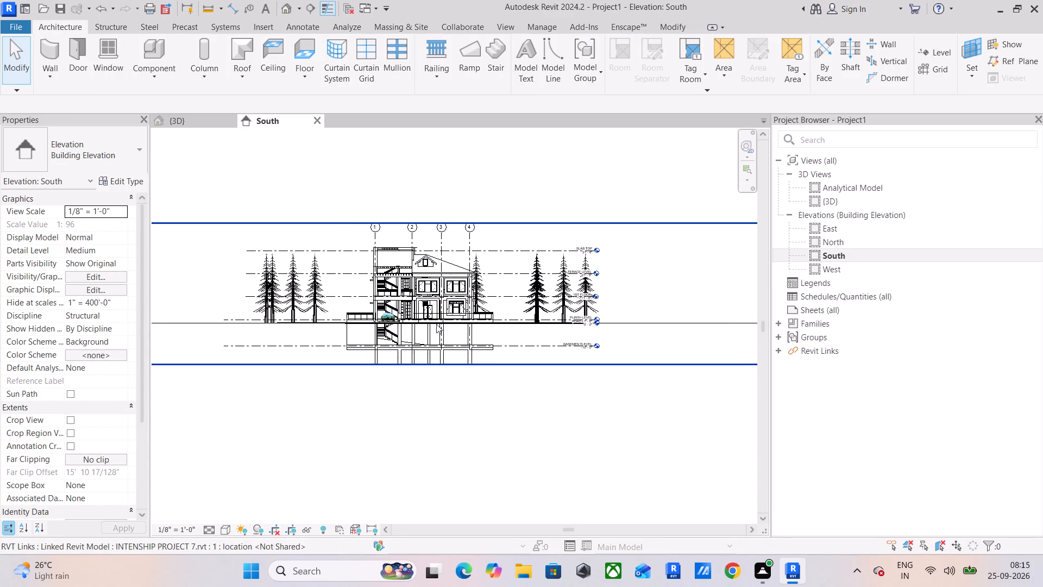
left_click(454, 29)
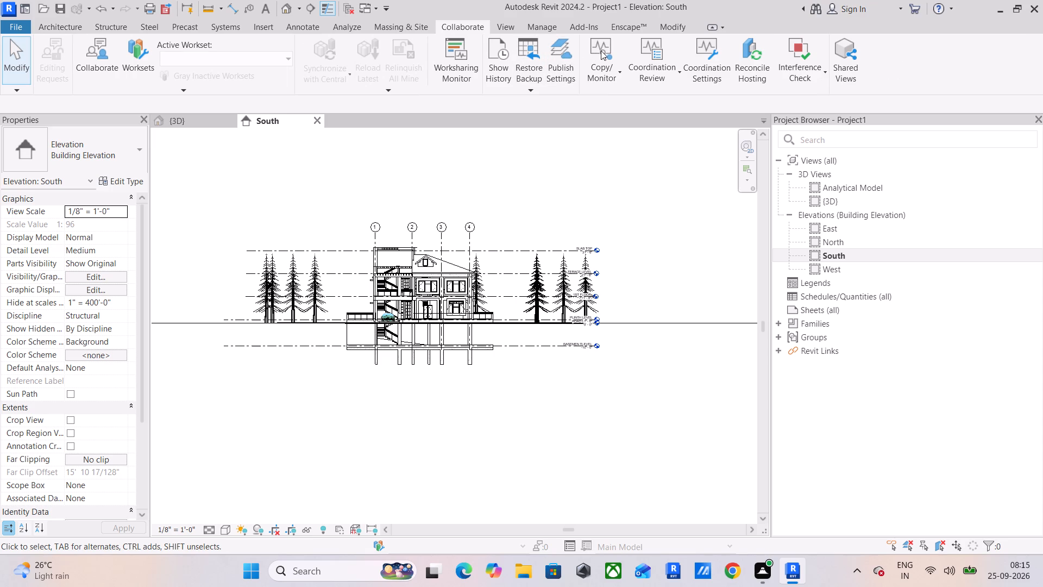
left_click(607, 76)
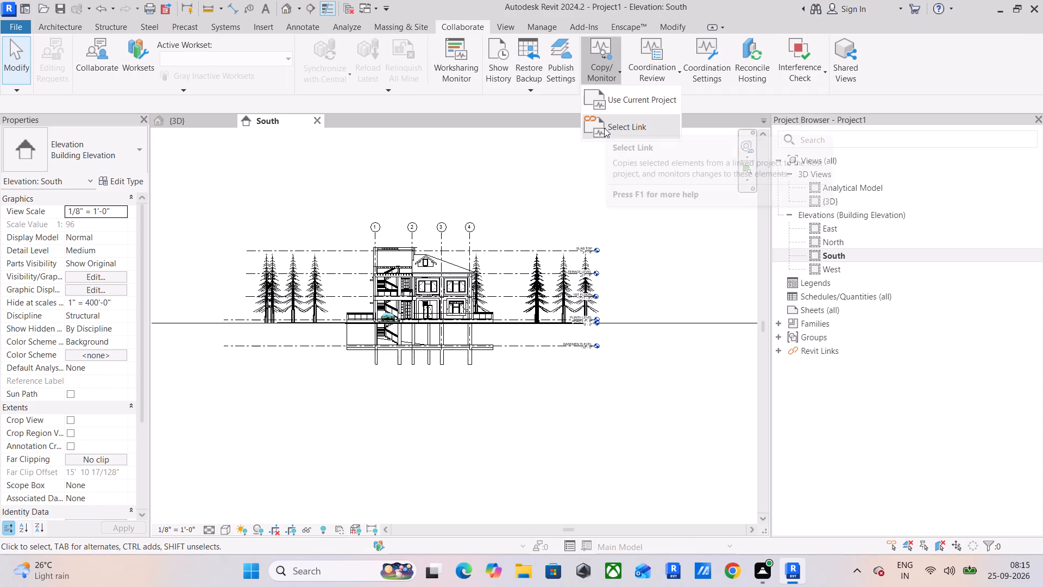
left_click(610, 127)
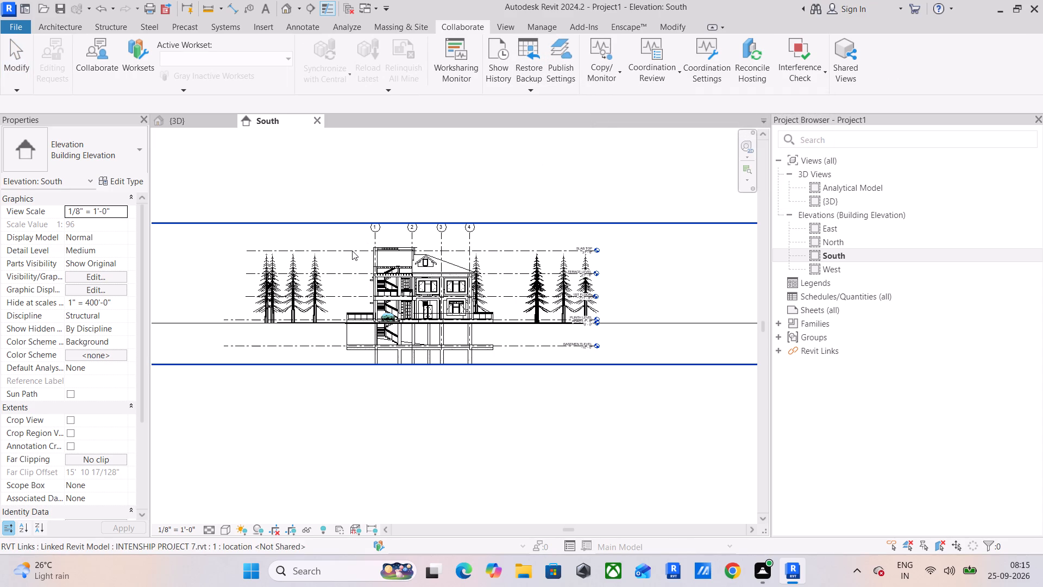
left_click(352, 251)
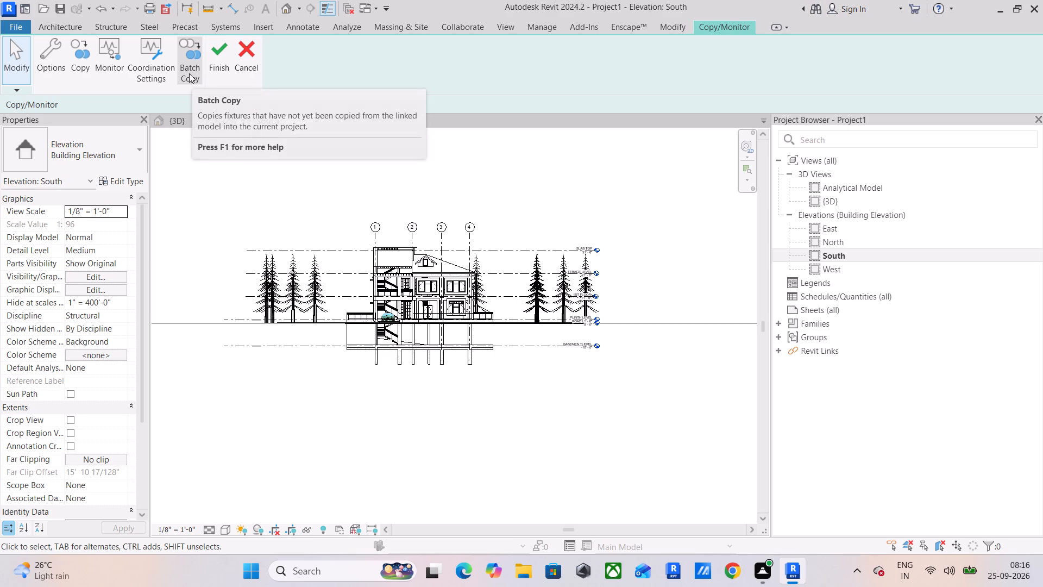
left_click(82, 67)
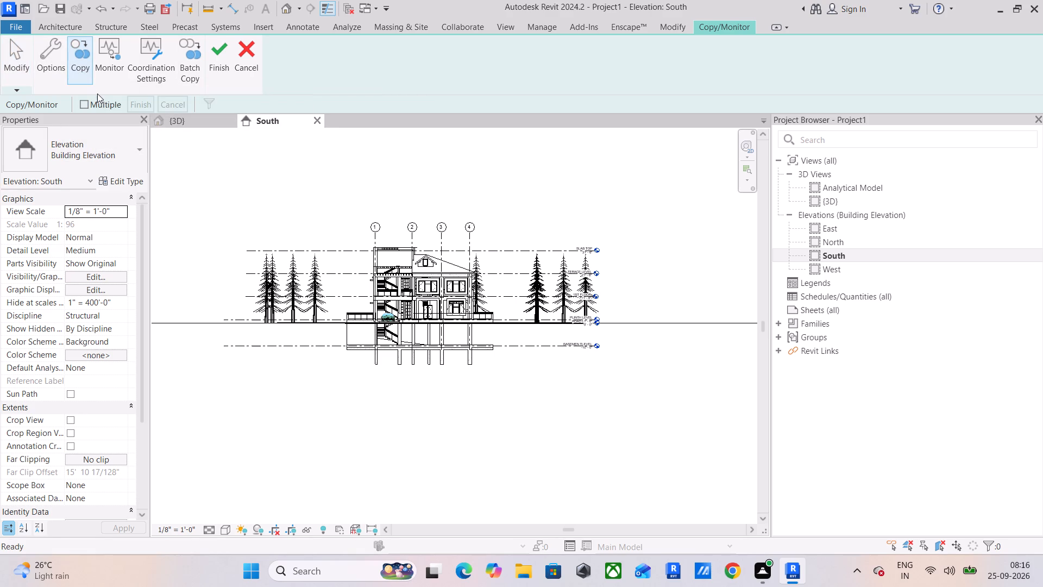
left_click(89, 105)
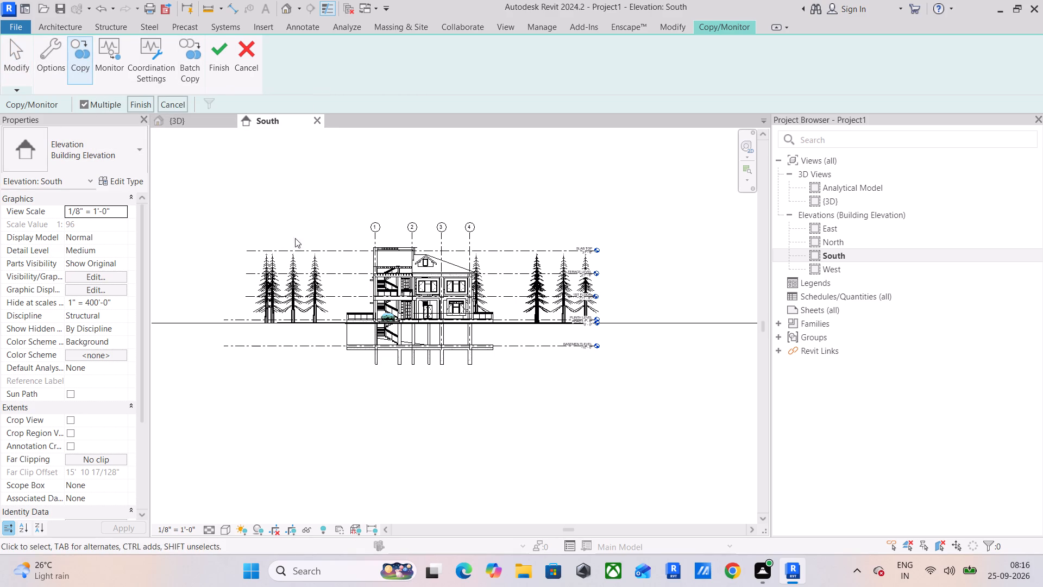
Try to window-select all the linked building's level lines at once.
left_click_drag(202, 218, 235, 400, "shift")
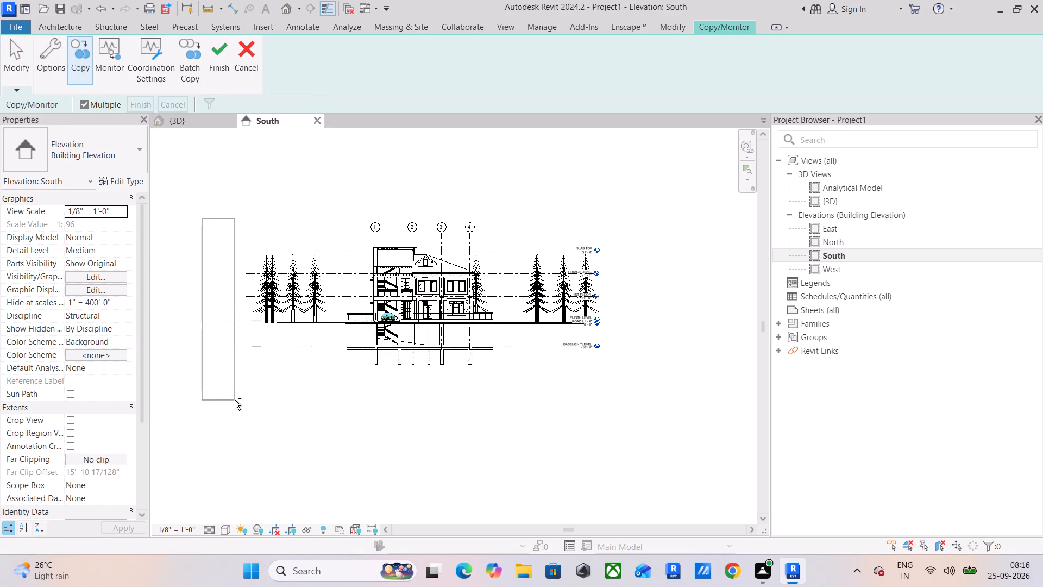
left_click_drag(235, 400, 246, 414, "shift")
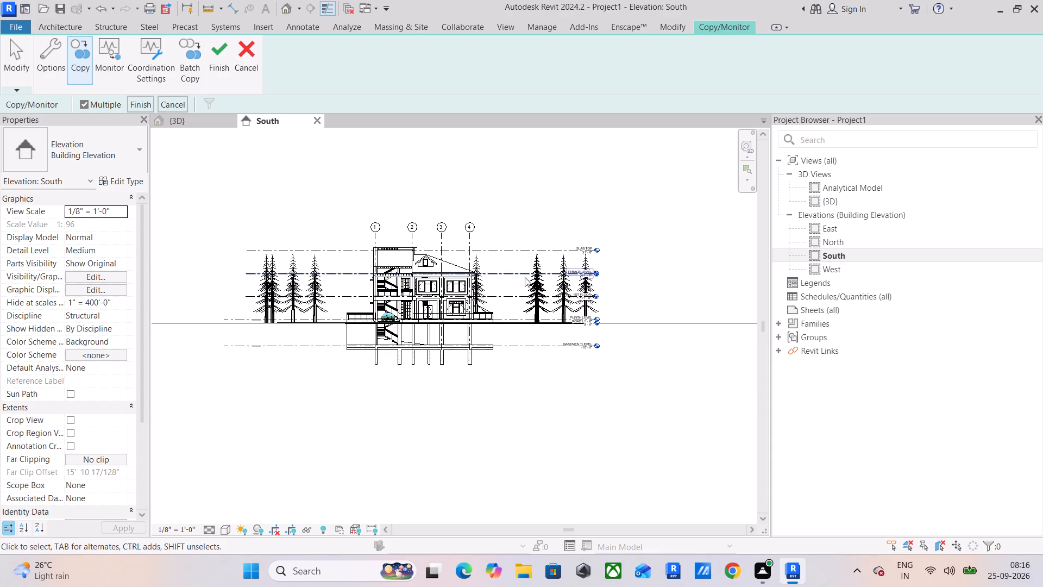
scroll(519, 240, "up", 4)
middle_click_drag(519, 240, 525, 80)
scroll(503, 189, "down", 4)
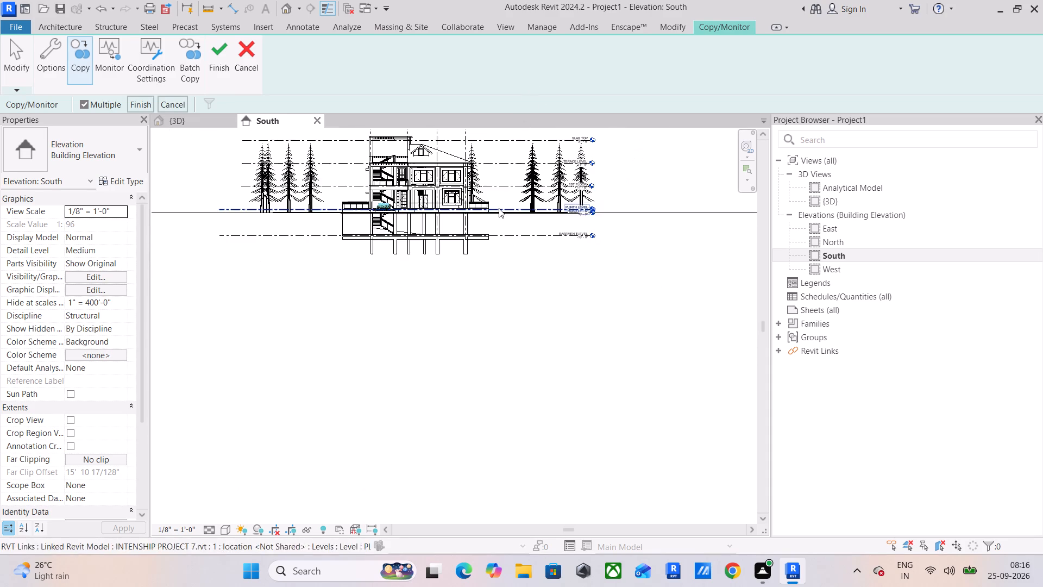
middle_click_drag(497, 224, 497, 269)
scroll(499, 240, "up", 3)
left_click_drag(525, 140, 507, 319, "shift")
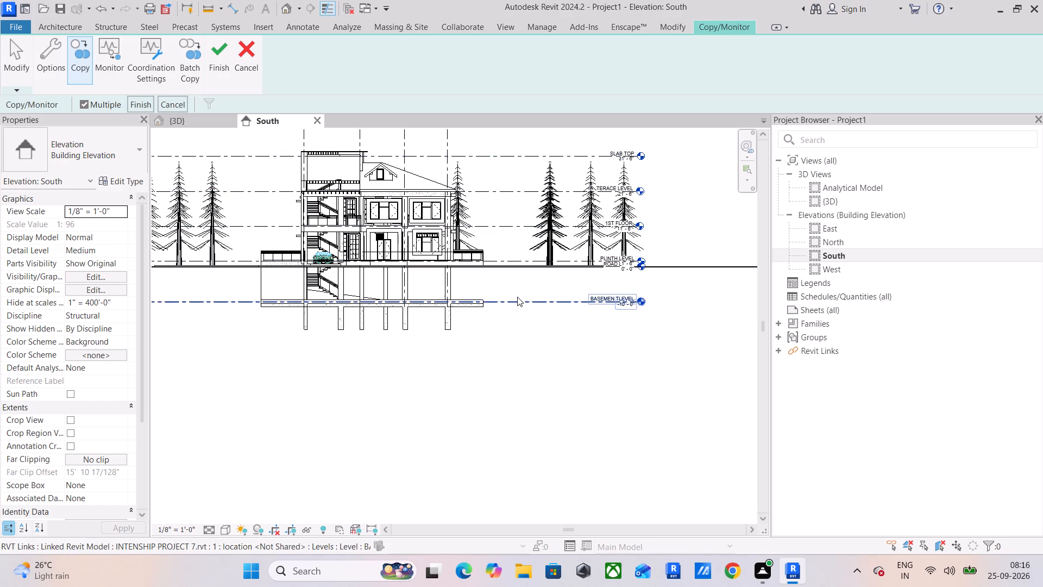
Copy the linked BASEMEN TLEVEL, PLINTH LEVEL, 1ST FLOOR, TERACE LEVEL and SLAB TOP levels into the project and finish Copy/Monitor.
left_click(517, 297)
scroll(515, 255, "up", 11)
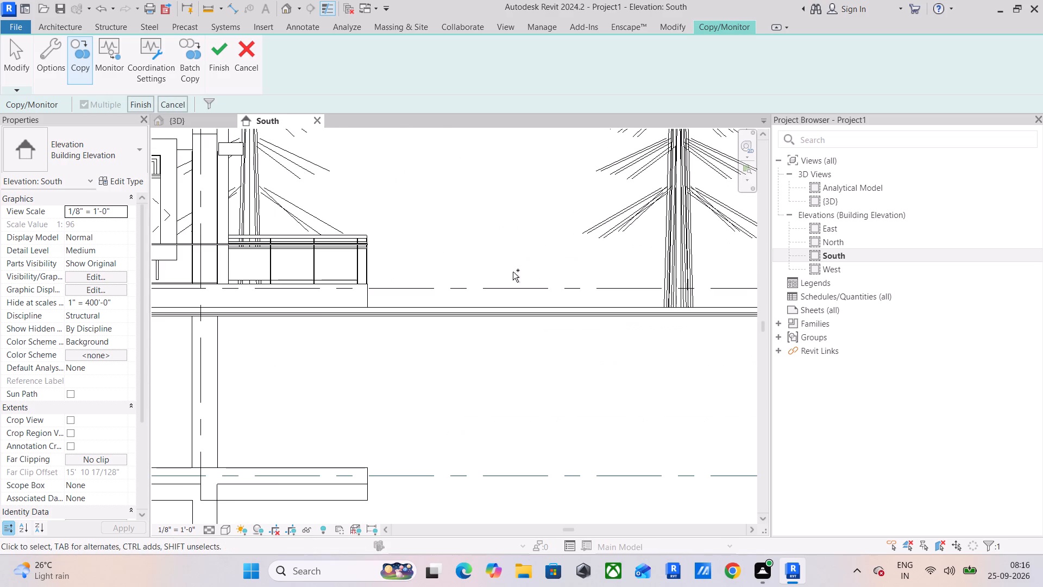
left_click(513, 280, "ctrl")
left_click(513, 288, "ctrl")
scroll(507, 243, "down", 6)
middle_click_drag(507, 241, 506, 311)
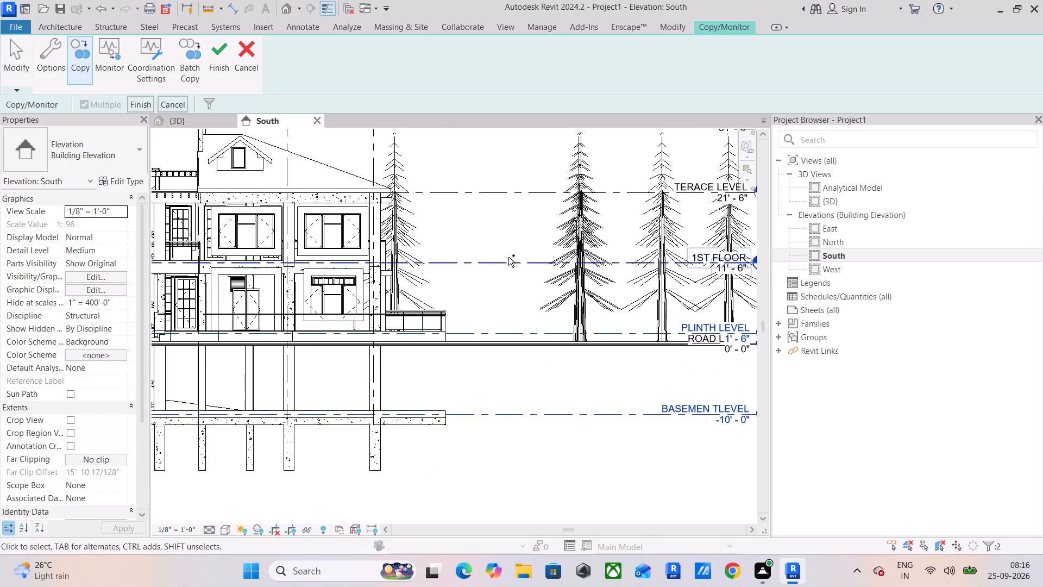
left_click_drag(511, 172, 486, 284, "ctrl")
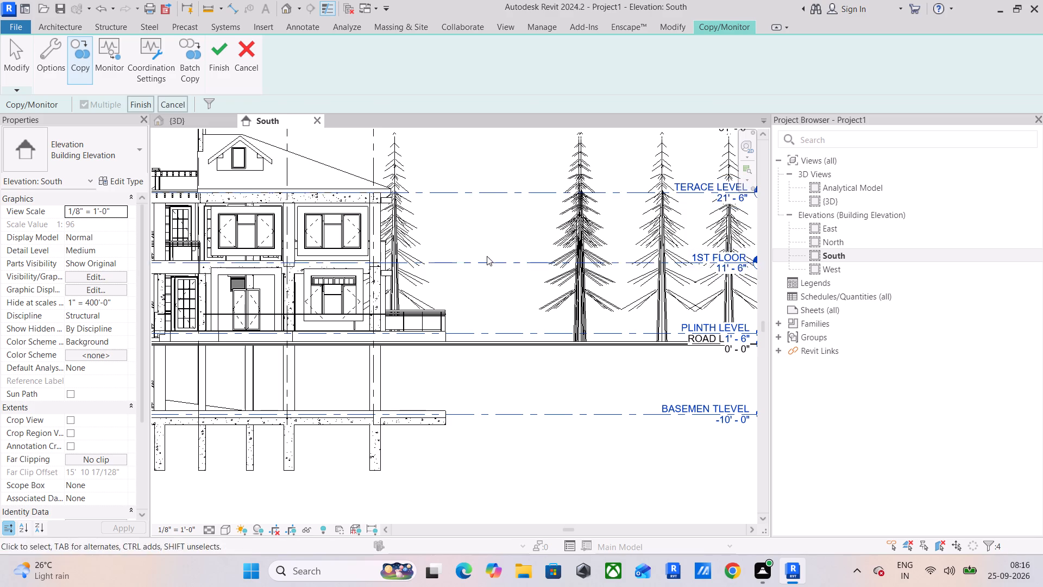
middle_click_drag(487, 256, 466, 396)
left_click_drag(493, 223, 486, 277, "ctrl")
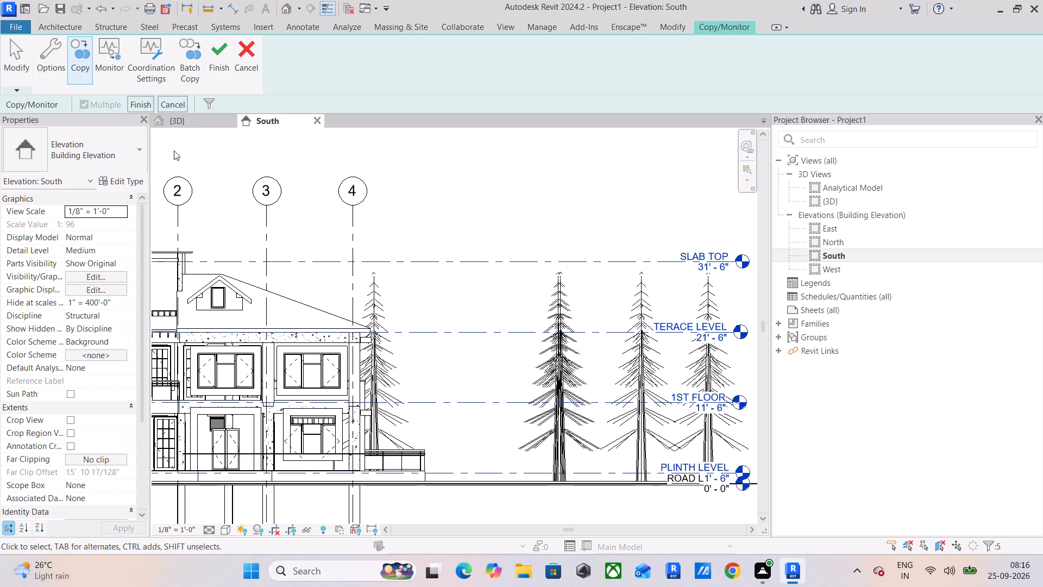
left_click(133, 108)
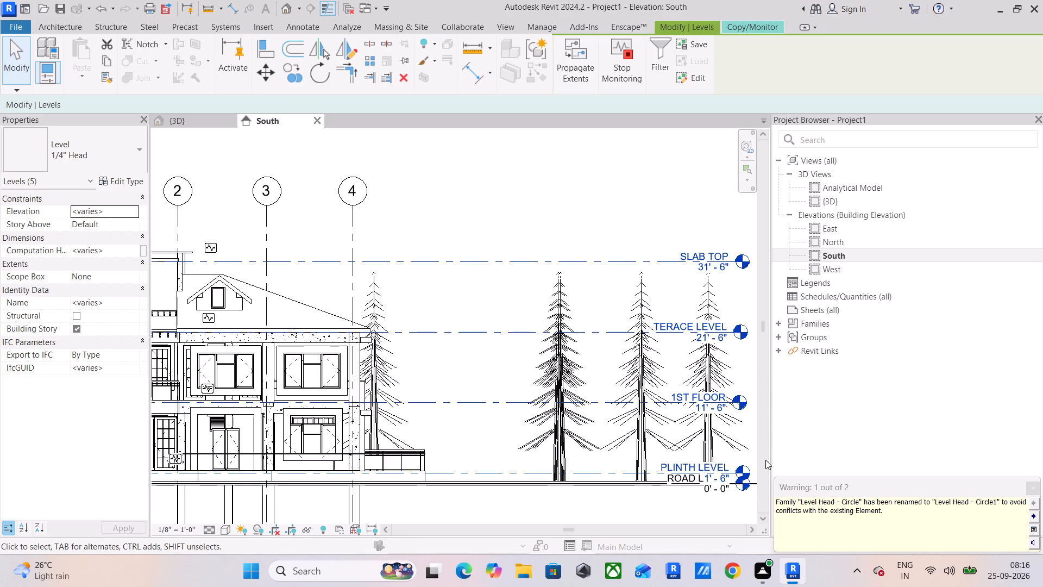
left_click(1036, 483)
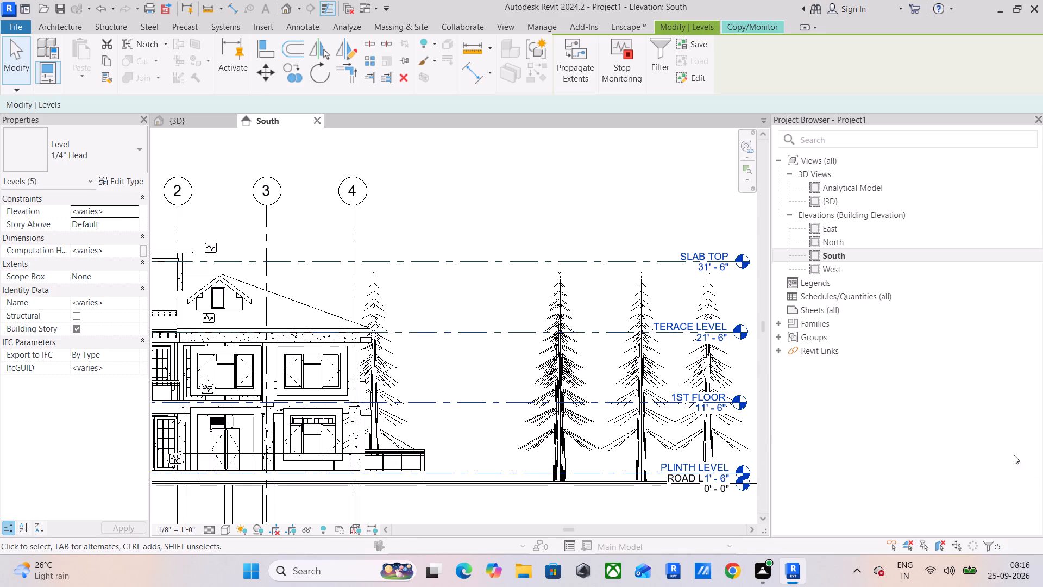
left_click(744, 27)
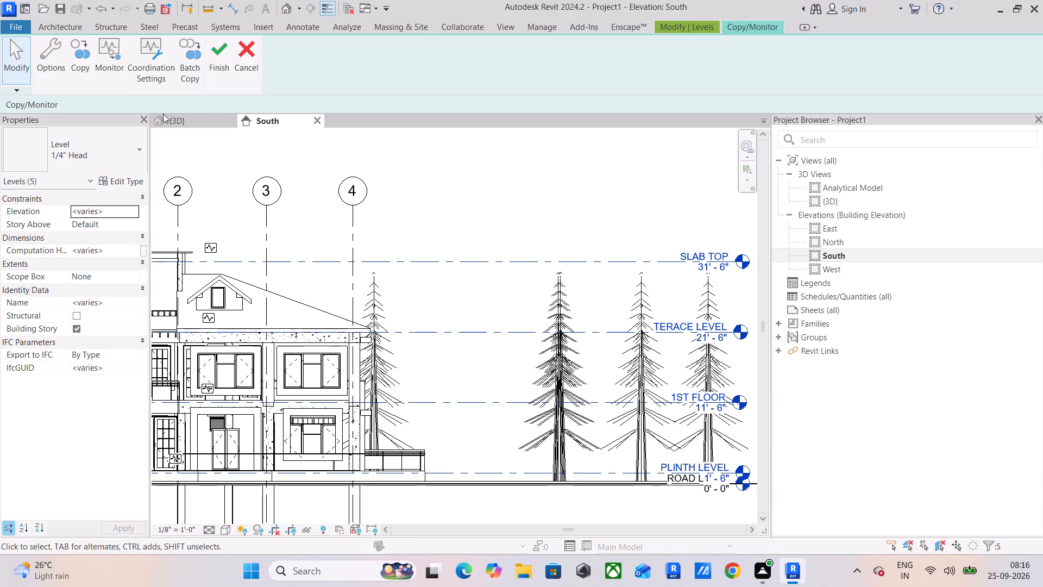
left_click(220, 61)
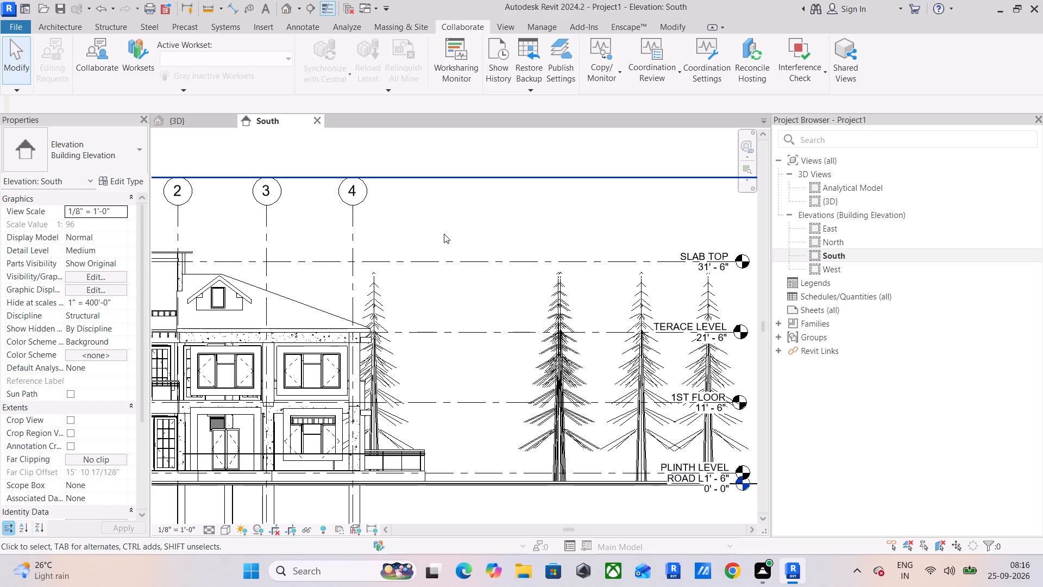
Return to the default 3D view.
scroll(444, 234, "down", 10)
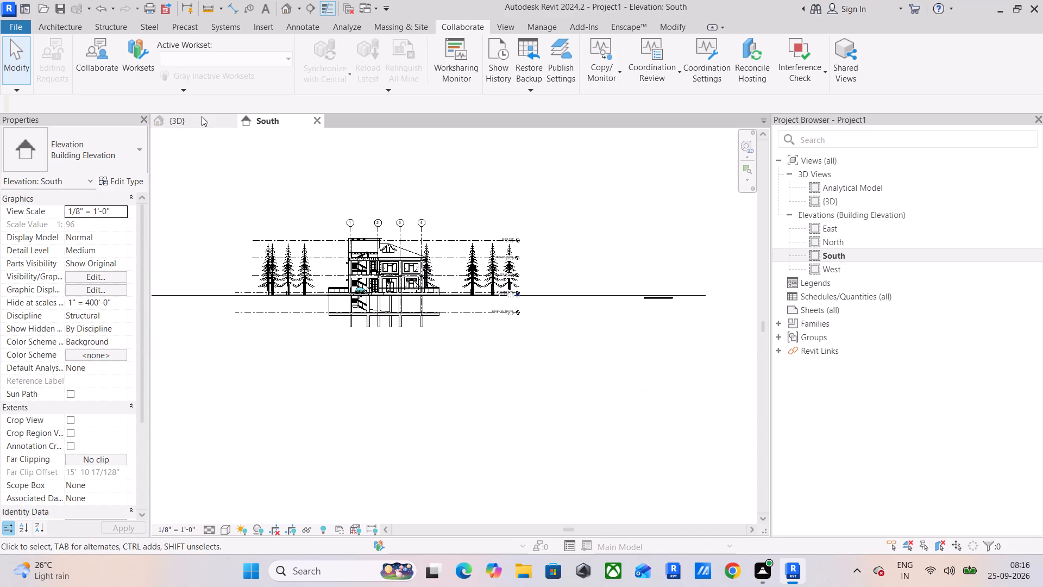
left_click(202, 116)
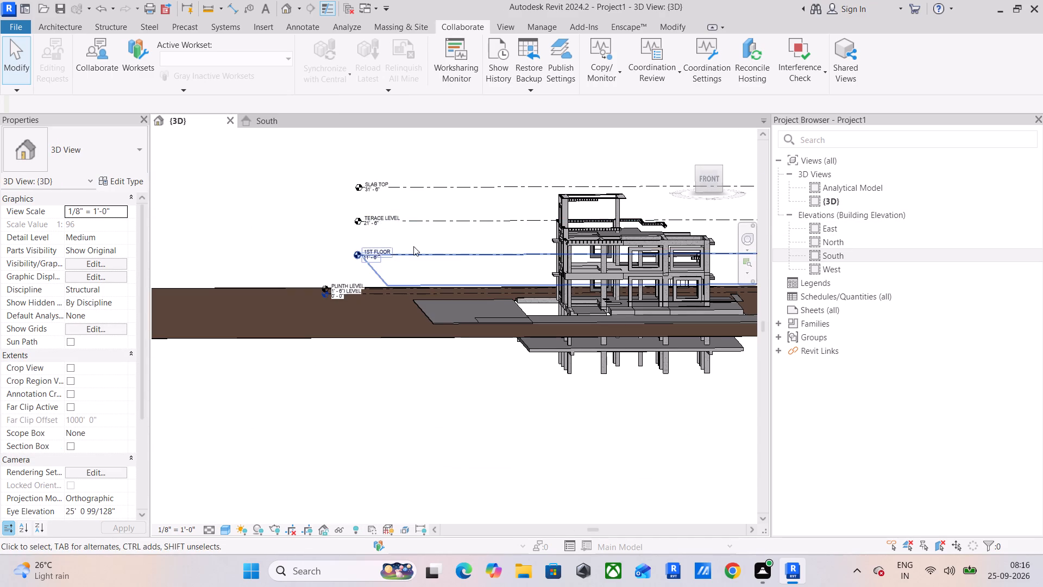
Start a new floor plan and set the Floor Plan type's view template for new views to Architectural Plan.
left_click(508, 29)
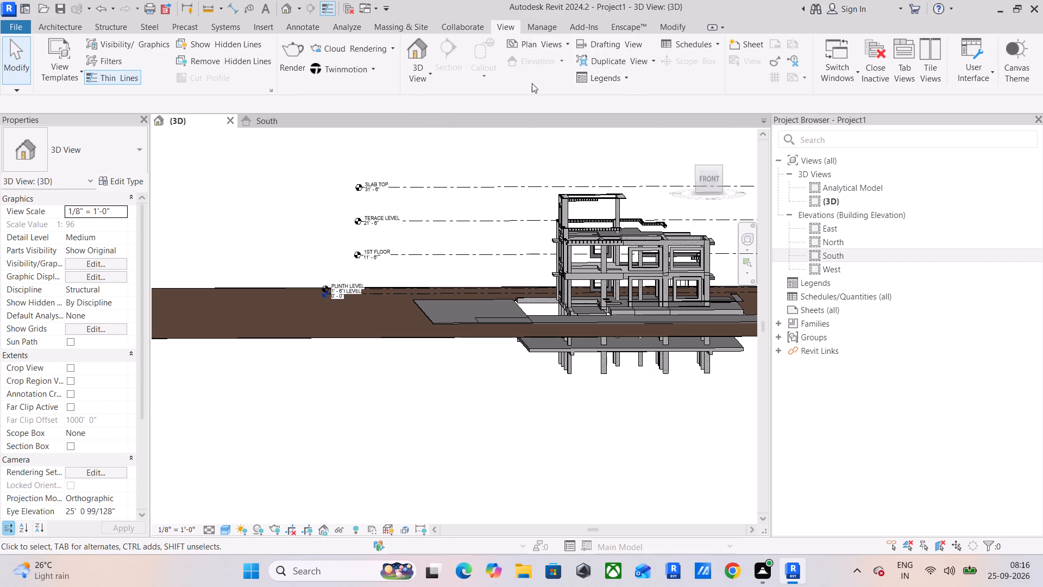
left_click(531, 46)
left_click(539, 59)
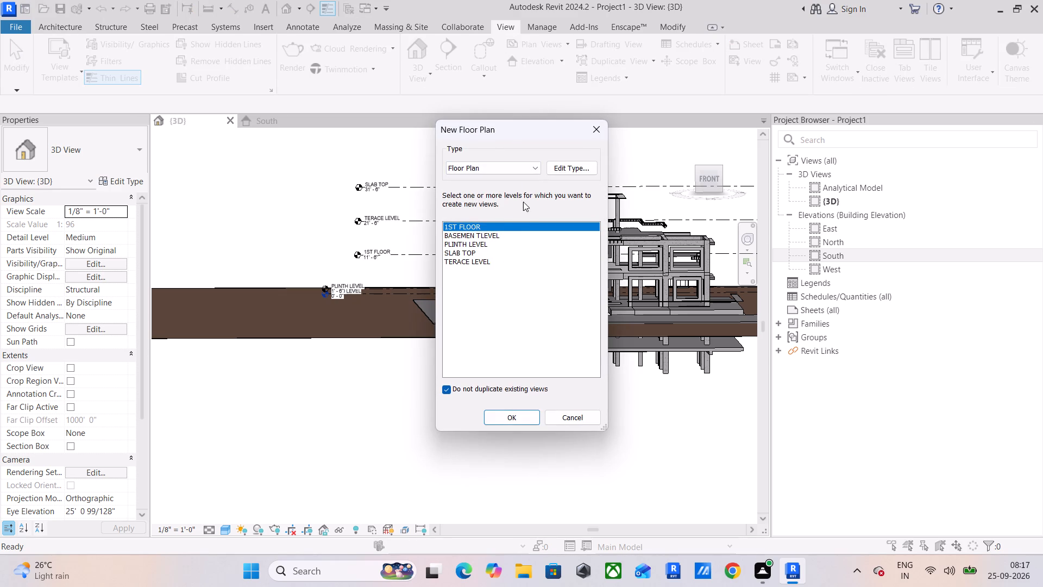
left_click(569, 167)
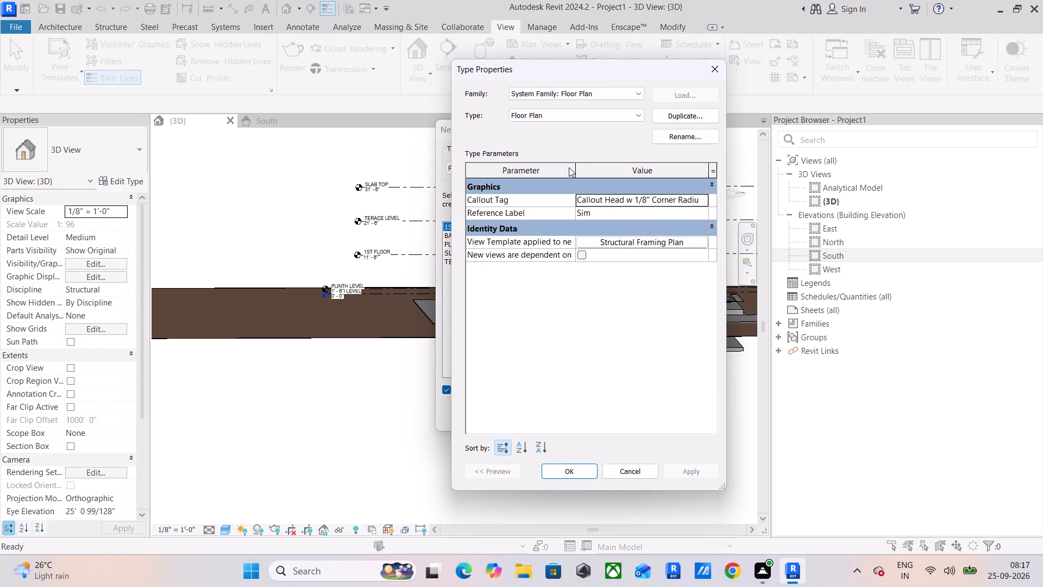
left_click(698, 242)
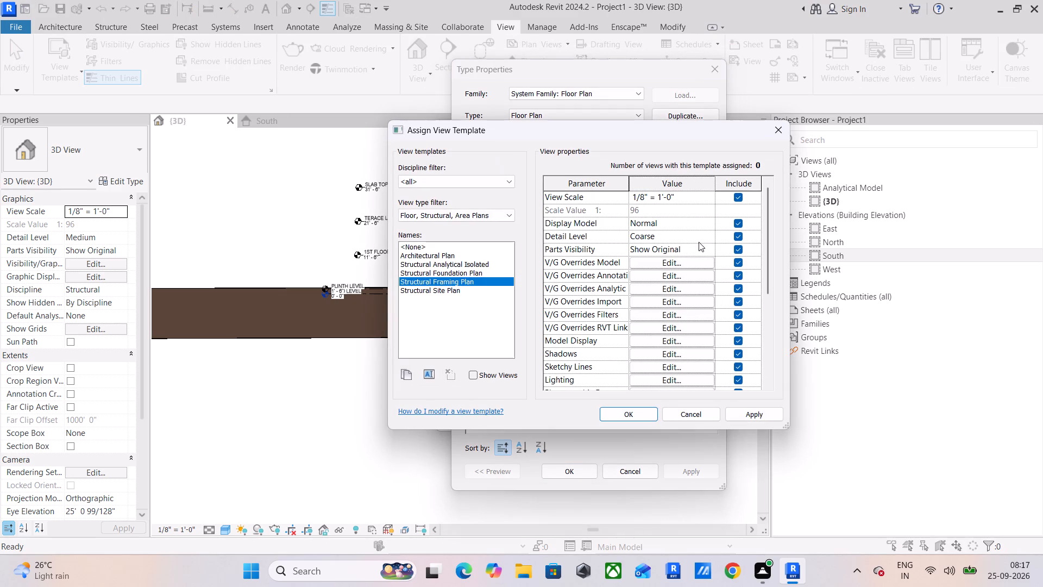
left_click(418, 253)
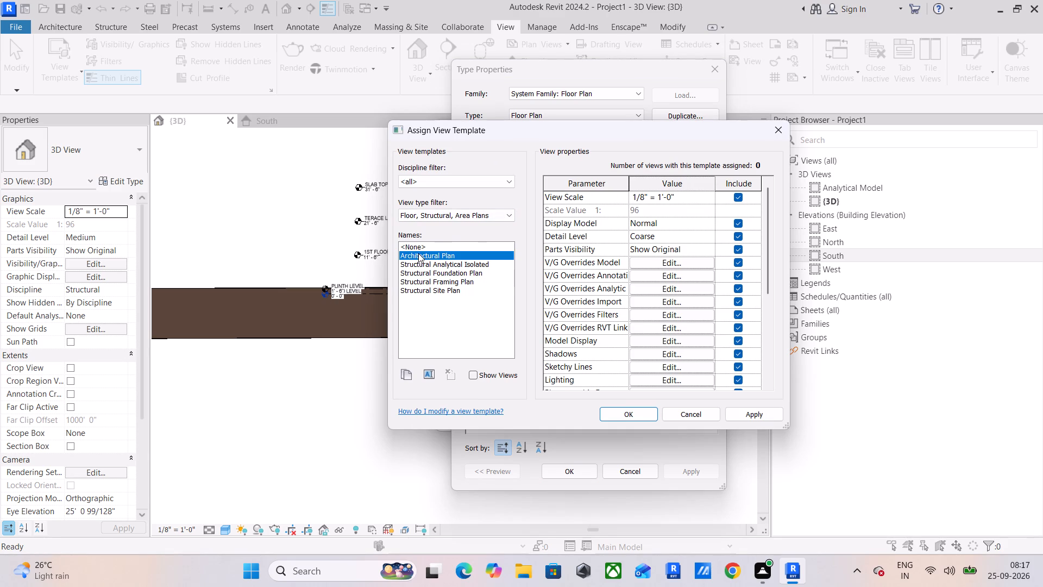
left_click(745, 413)
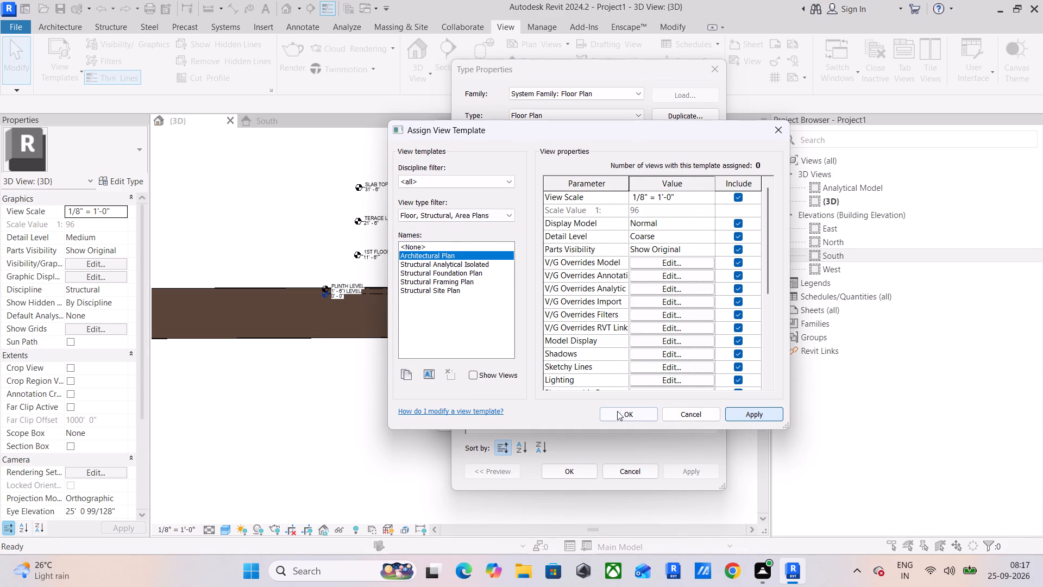
left_click(615, 410)
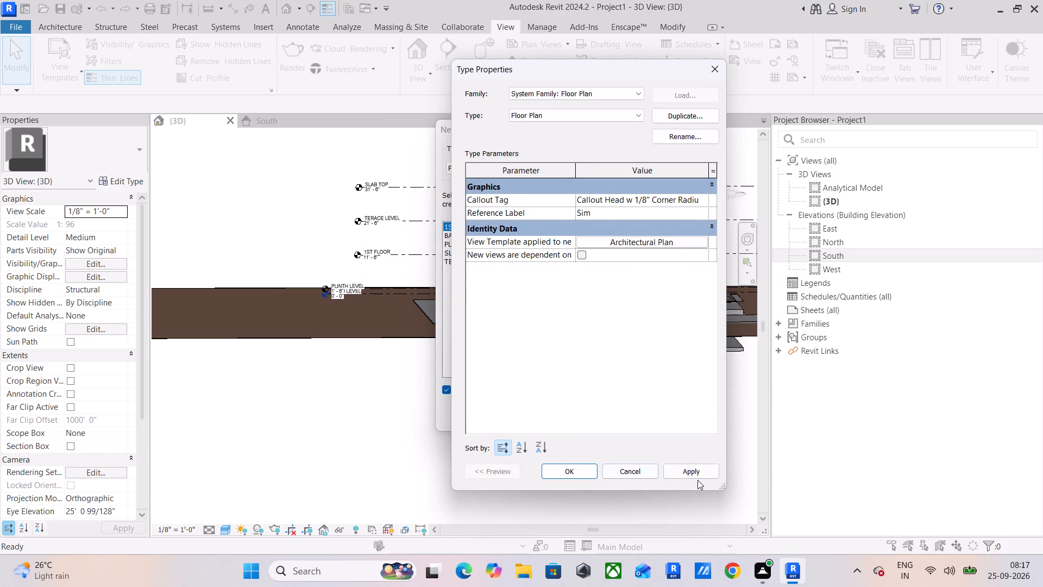
left_click(698, 478)
left_click(554, 474)
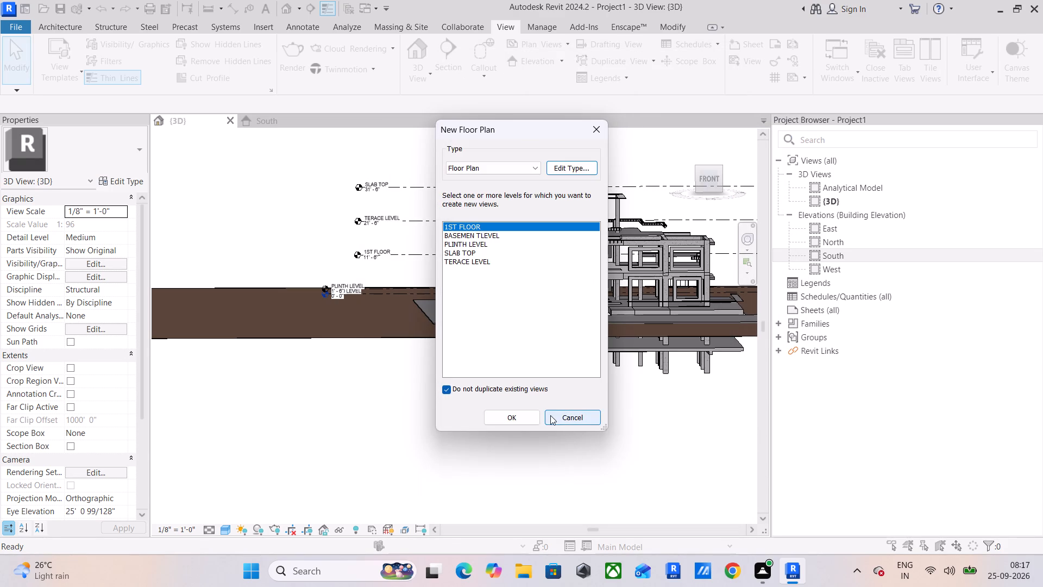
Create floor plans for the 1ST FLOOR, BASEMEN TLEVEL, PLINTH LEVEL, SLAB TOP and TERACE LEVEL levels.
left_click_drag(508, 304, 522, 232)
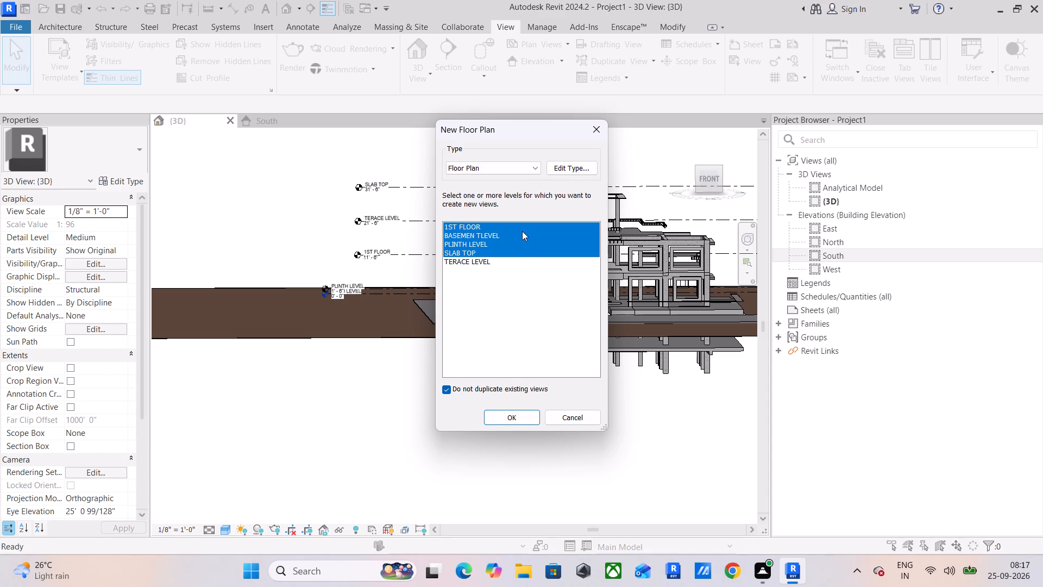
left_click_drag(507, 212, 492, 279)
left_click(504, 257)
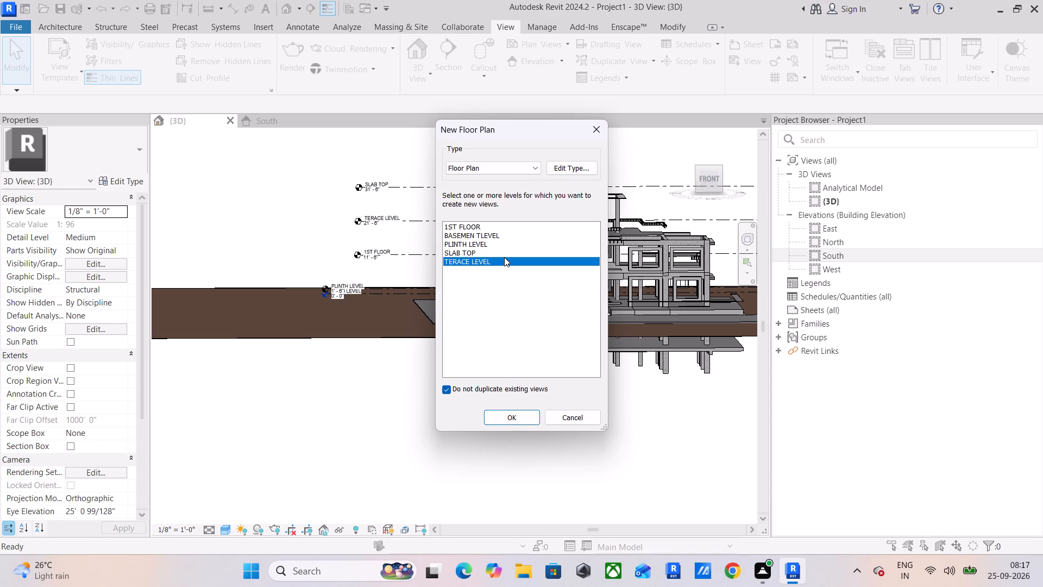
left_click_drag(504, 224, 496, 274)
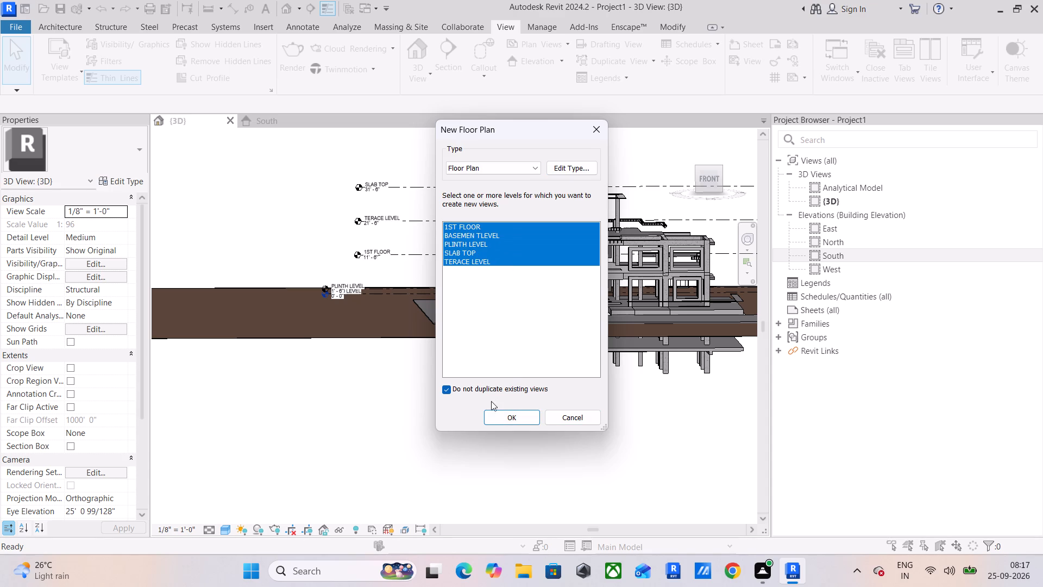
left_click(505, 418)
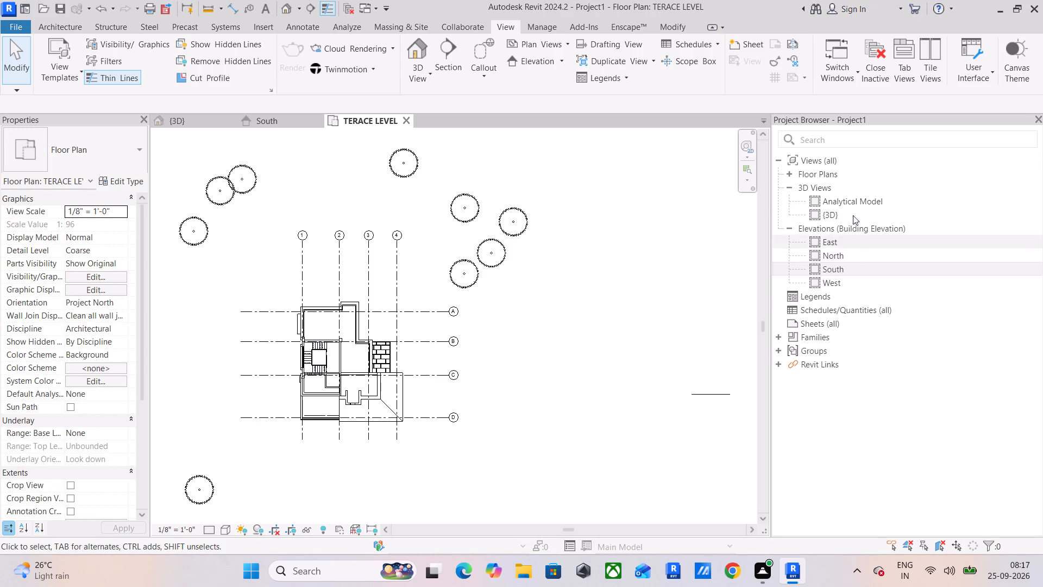
Expand the project's floor plans and examine the linked building's layout and grids in the TERACE LEVEL plan.
left_click(844, 173)
double_click(809, 176)
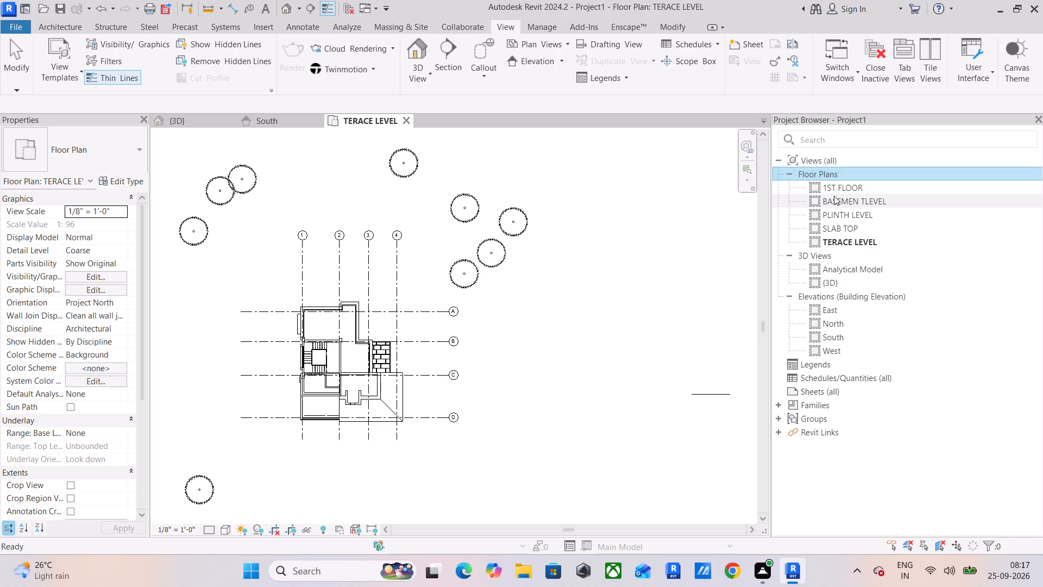
scroll(834, 195, "up", 5)
middle_click_drag(514, 307, 690, 252)
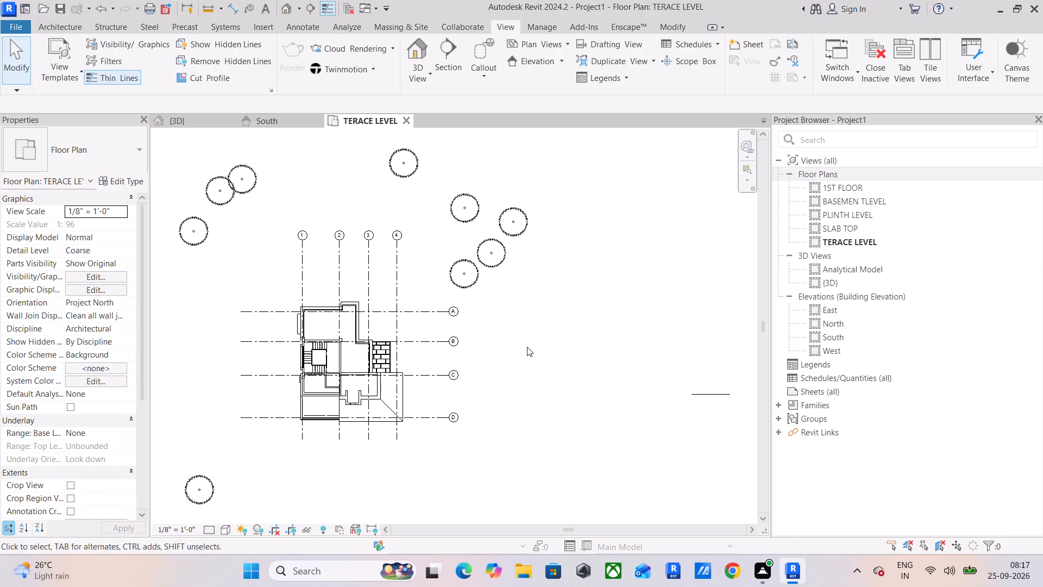
scroll(527, 347, "up", 1)
scroll(527, 347, "down", 4)
middle_click_drag(527, 347, 634, 268)
scroll(530, 263, "up", 7)
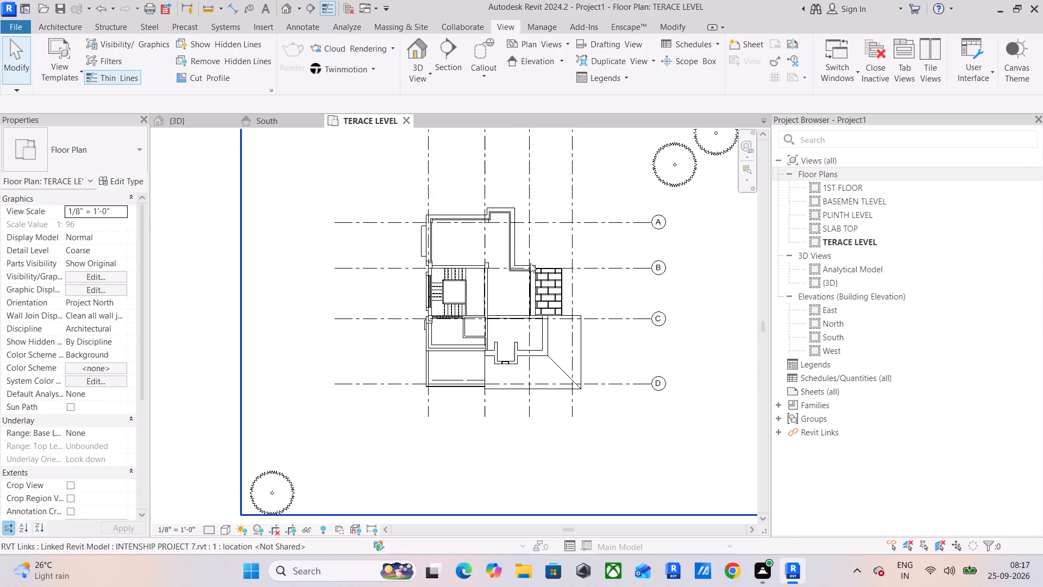
scroll(530, 263, "up", 4)
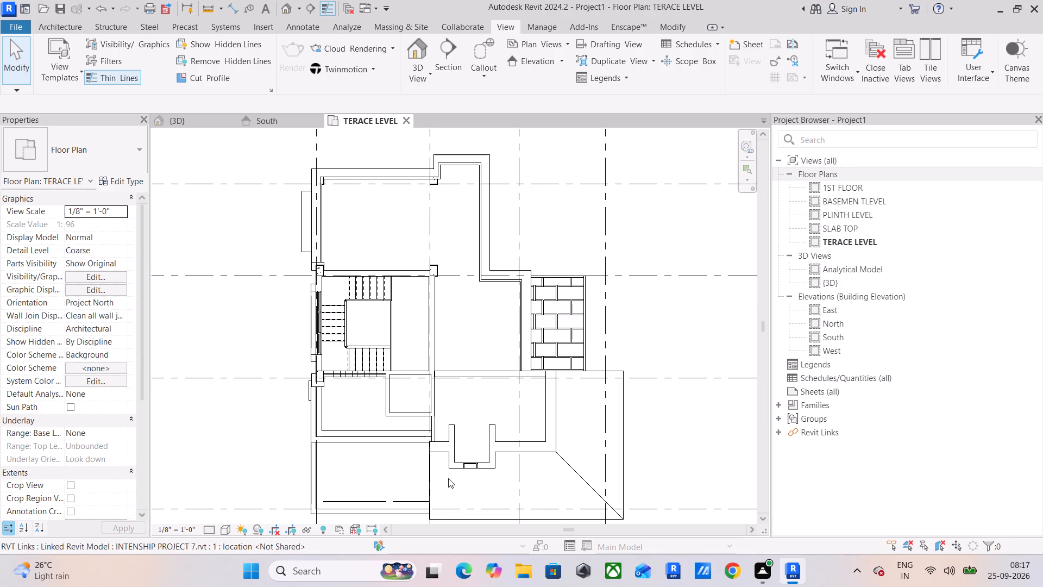
scroll(253, 360, "up", 6)
scroll(320, 360, "down", 9)
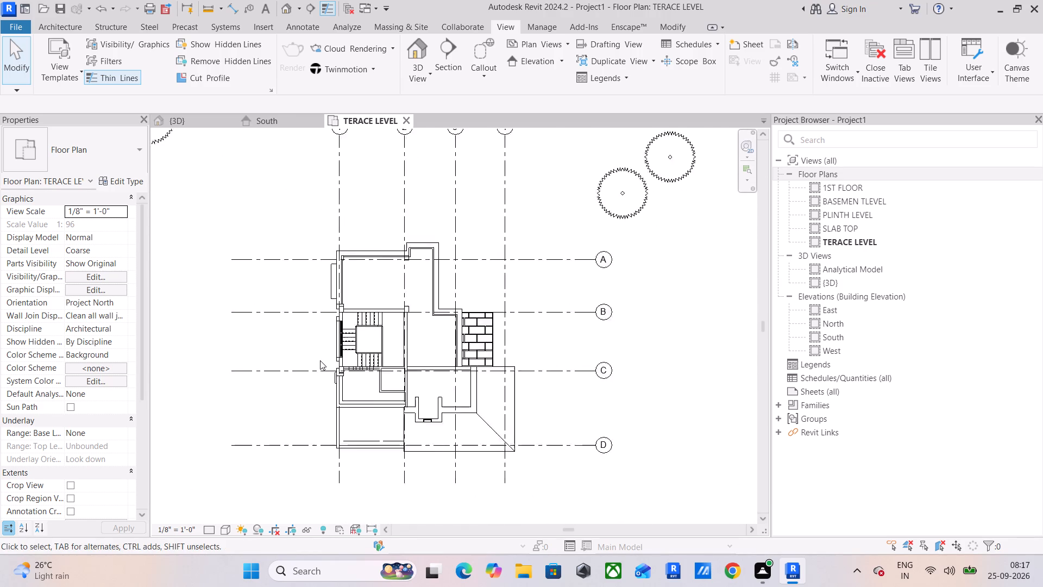
scroll(320, 360, "down", 5)
Return to the 3D view and inspect the linked building, its below-ground columns and the level lines from several angles.
left_click(201, 119)
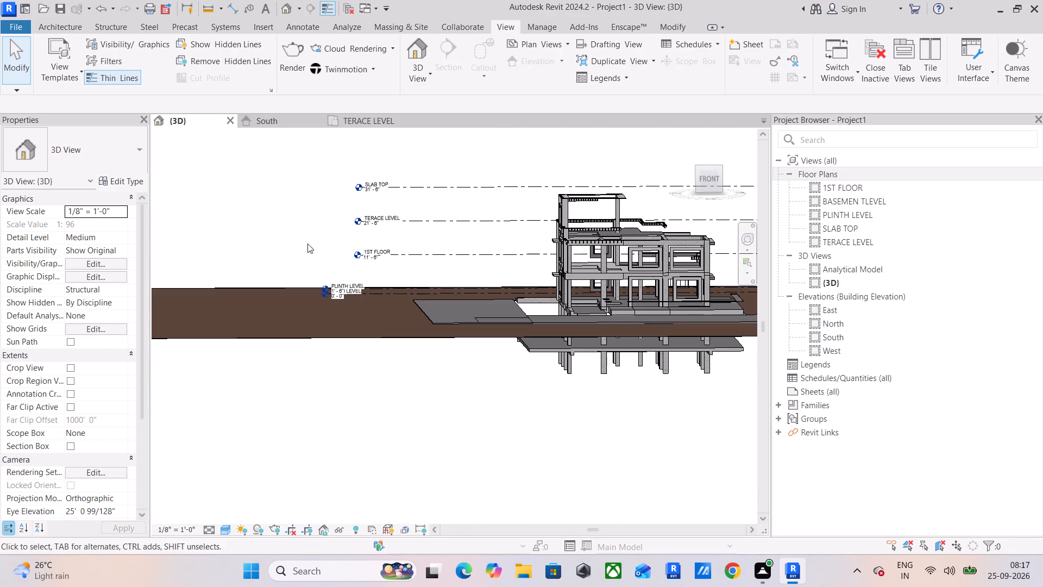
left_click(562, 259)
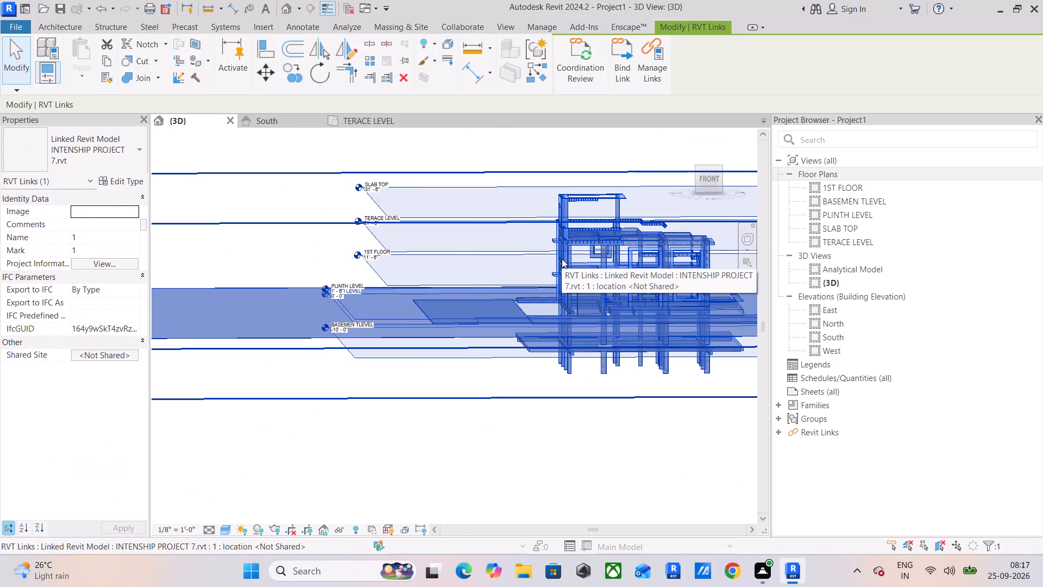
left_click(216, 339, "shift")
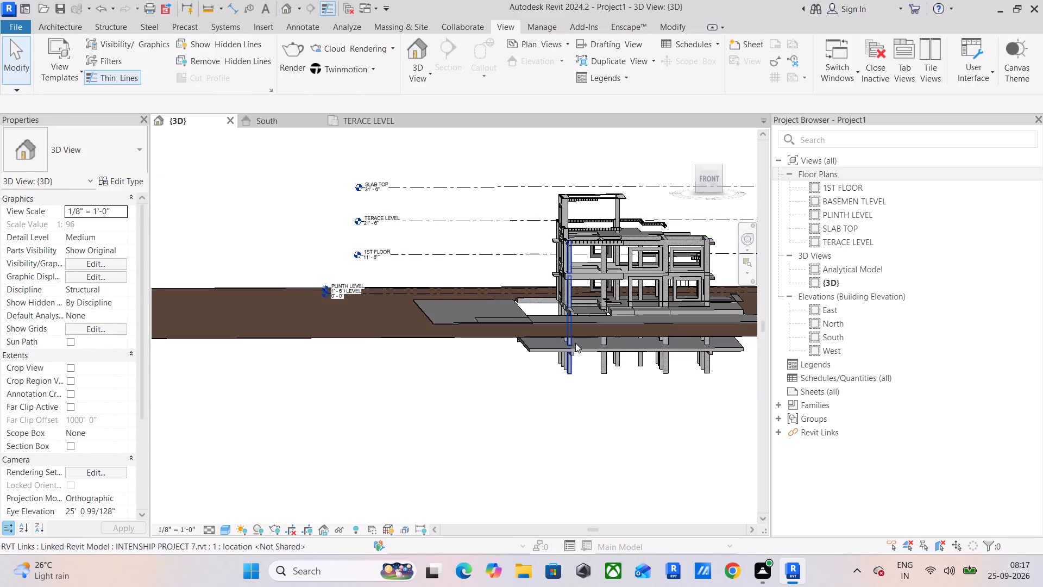
middle_click_drag(575, 343, 664, 304, "shift")
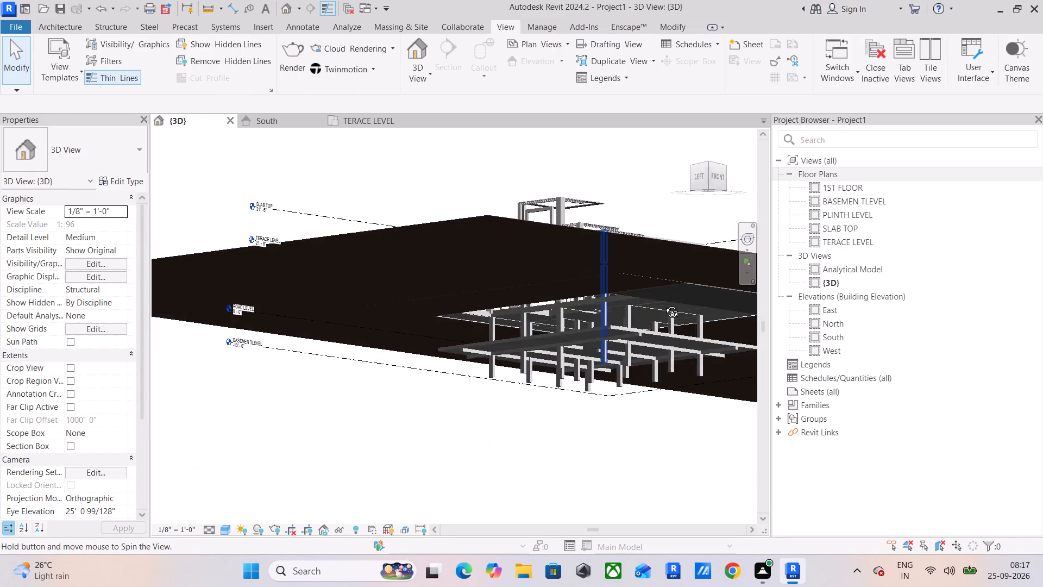
middle_click_drag(664, 304, 652, 317, "shift")
scroll(579, 320, "up", 5)
scroll(597, 366, "up", 6)
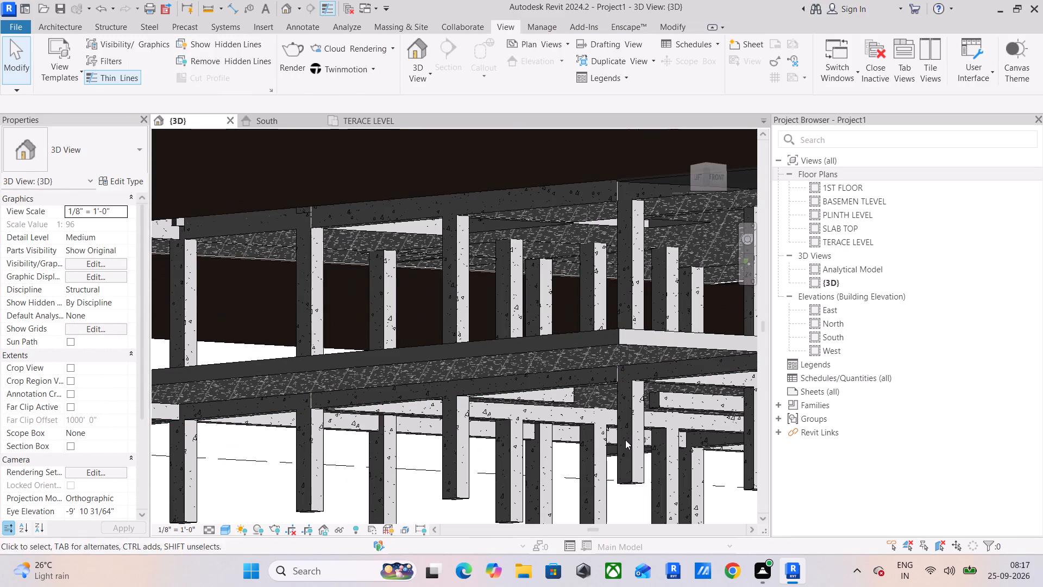
left_click(628, 440)
scroll(628, 440, "down", 4)
scroll(535, 401, "down", 6)
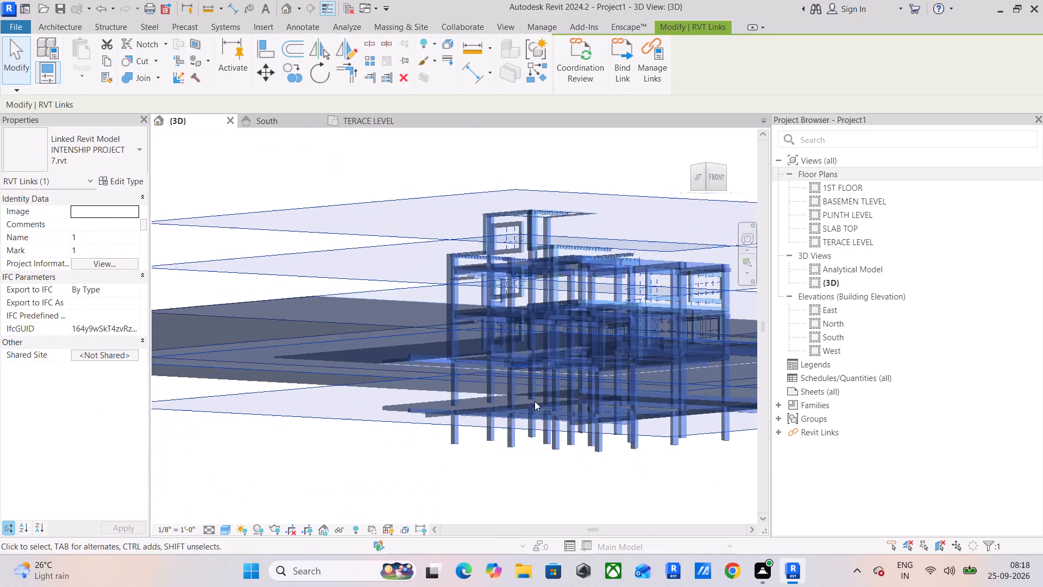
scroll(535, 401, "down", 6)
left_click(561, 230)
middle_click_drag(575, 310, 513, 409, "shift")
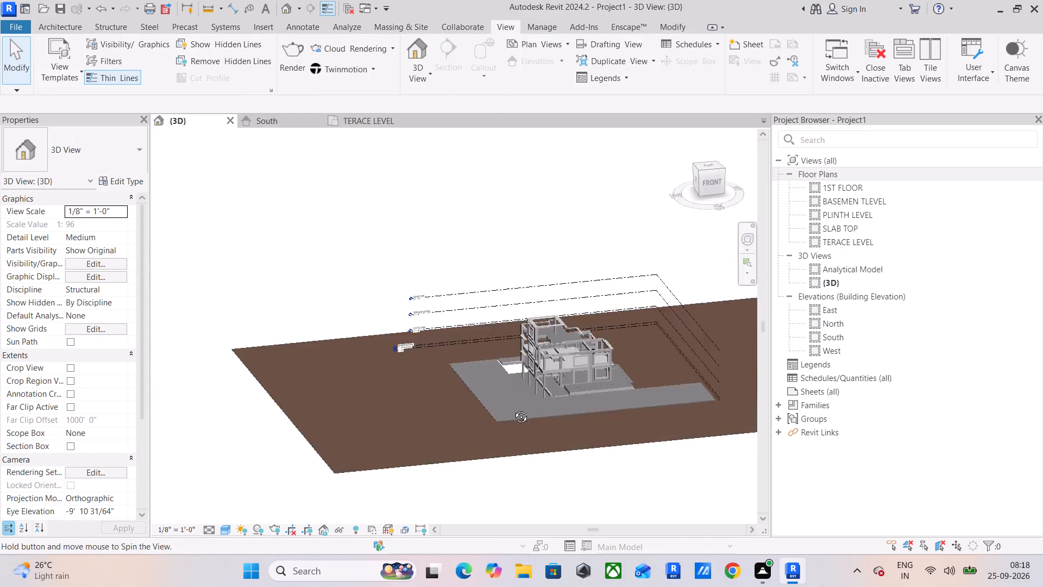
middle_click_drag(513, 409, 565, 399, "shift")
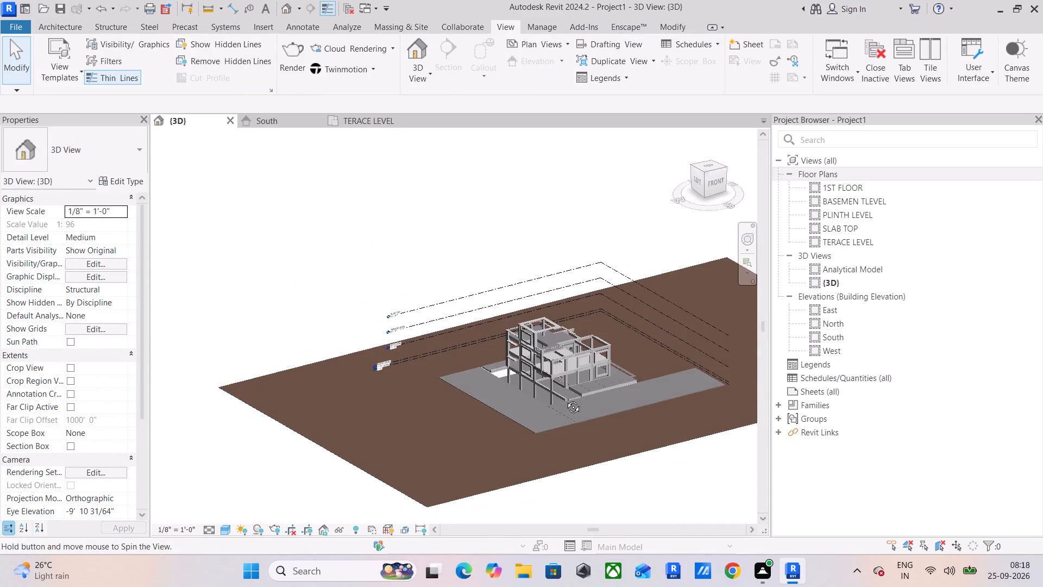
middle_click_drag(565, 399, 529, 419, "shift")
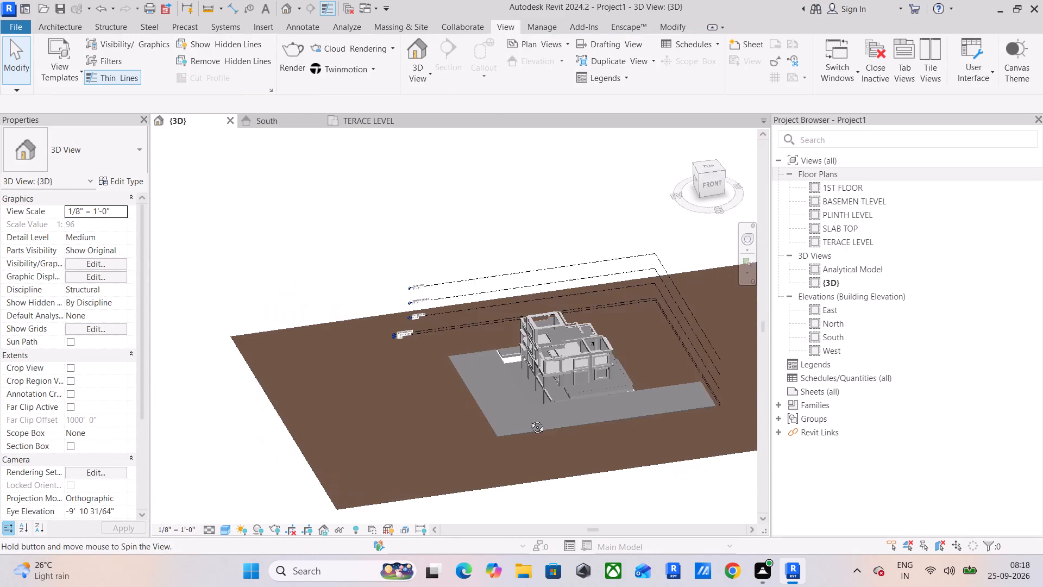
middle_click_drag(529, 419, 513, 420, "shift")
scroll(522, 369, "down", 6)
scroll(538, 358, "up", 1, "shift")
middle_click_drag(531, 372, 519, 374, "shift")
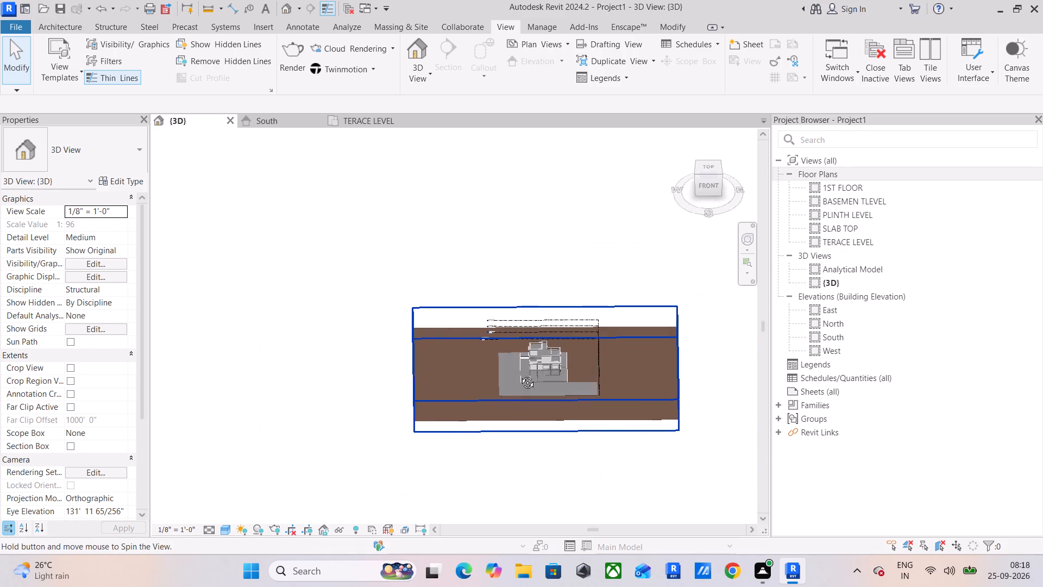
middle_click_drag(519, 374, 506, 296, "shift")
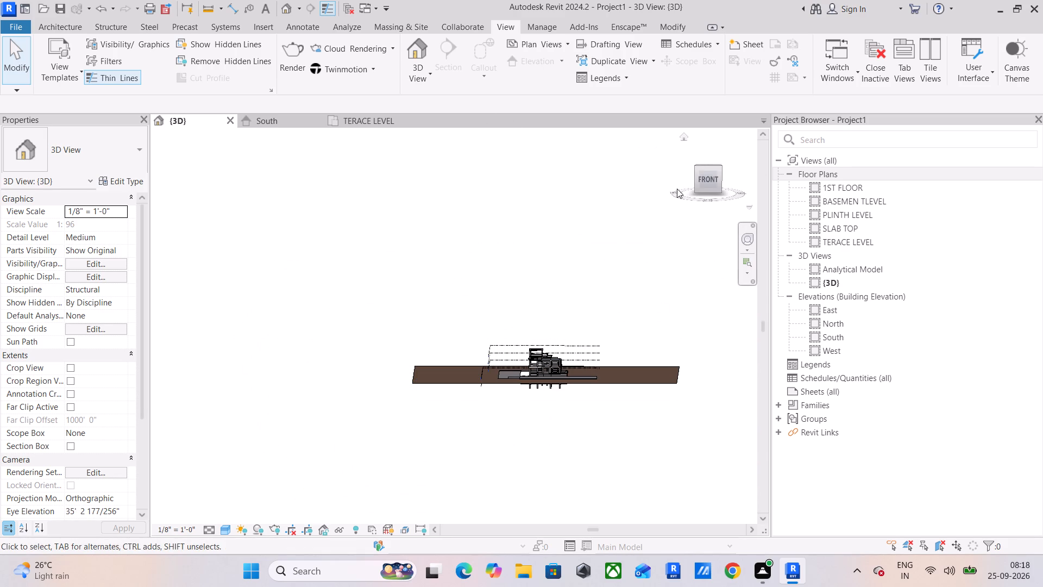
Inspect the linked building's frame and level lines in the 3D view, from the front and from slightly tilted angles.
left_click(705, 180)
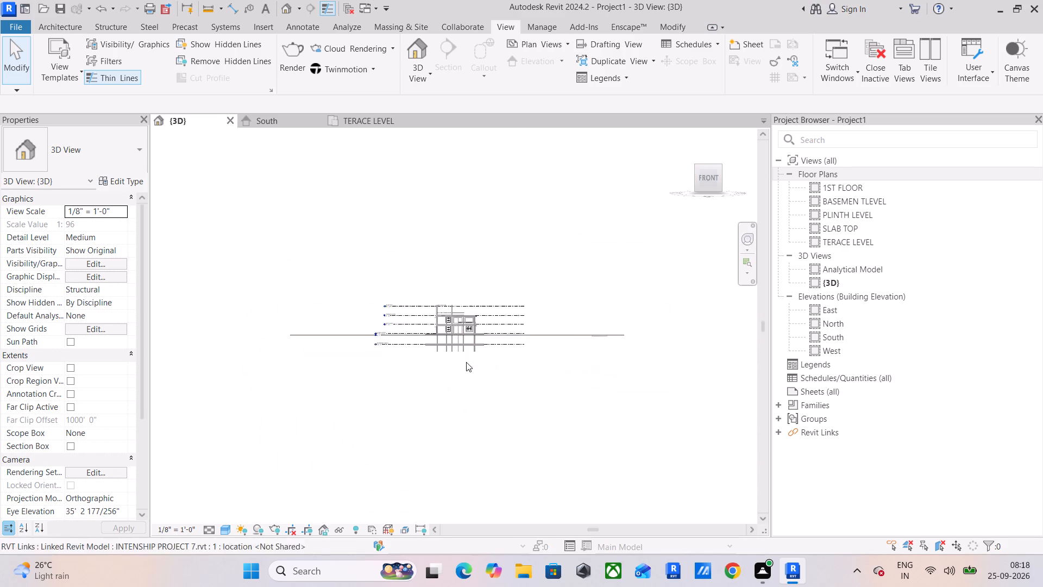
scroll(438, 321, "up", 11)
middle_click_drag(438, 321, 453, 292)
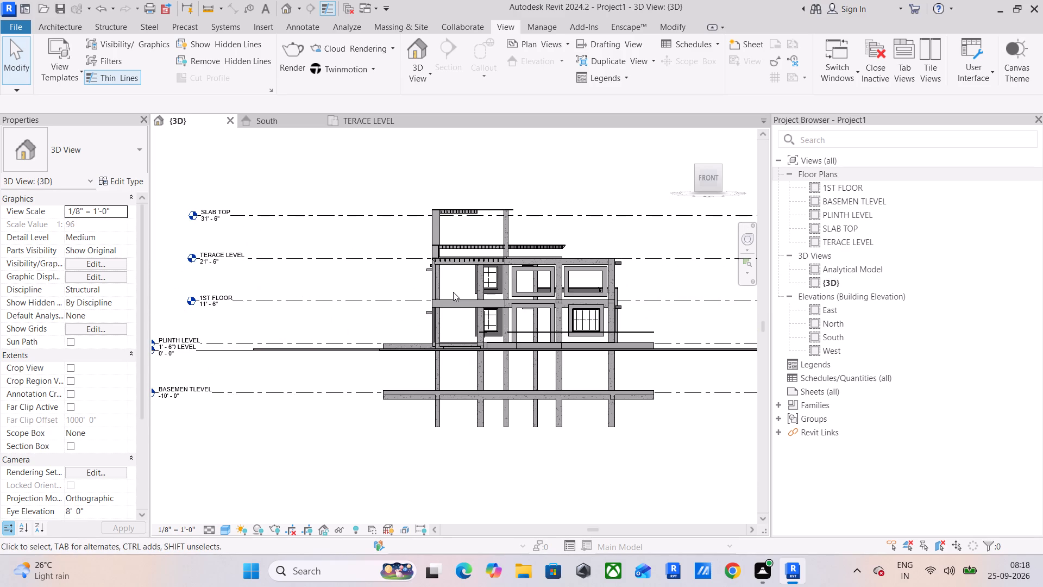
scroll(453, 292, "up", 4)
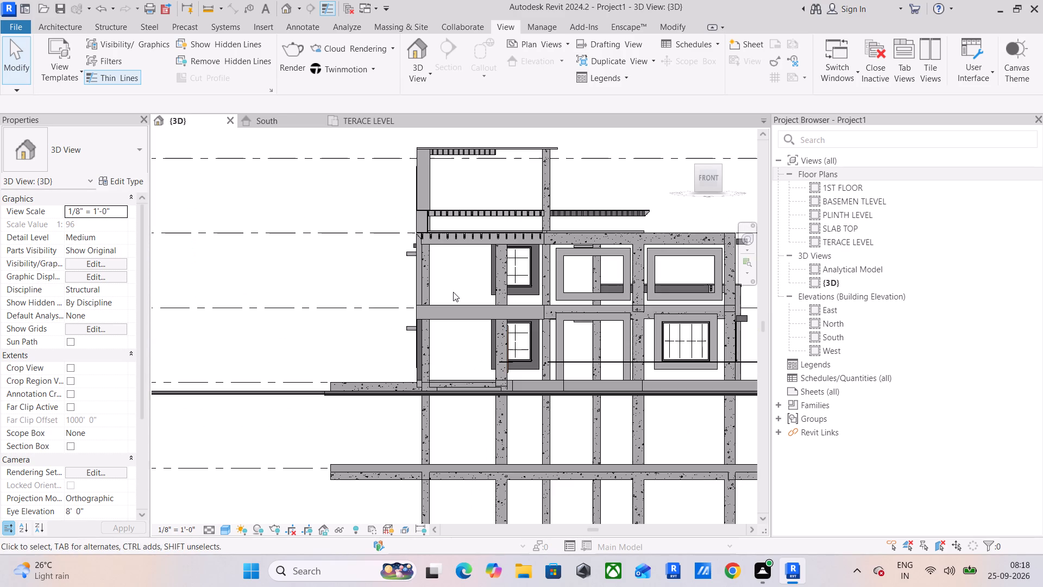
scroll(453, 292, "up", 4)
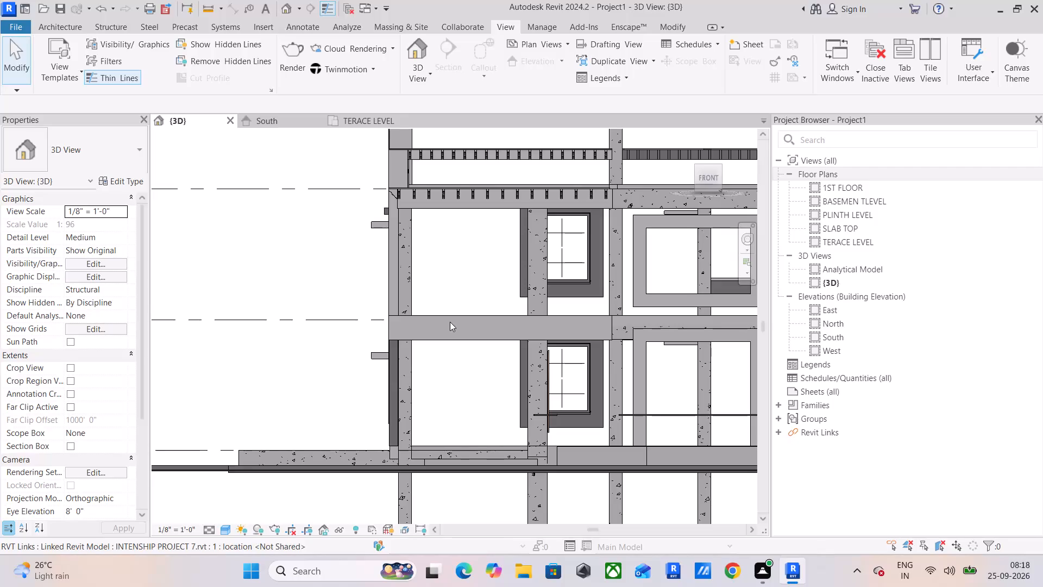
scroll(450, 322, "down", 4)
middle_click_drag(433, 354, 459, 410, "shift")
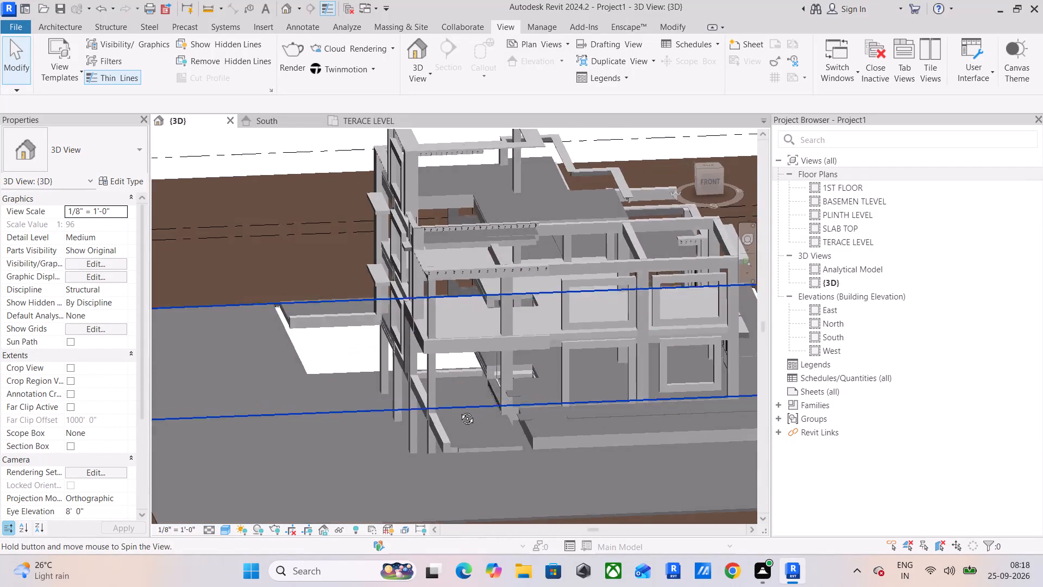
middle_click_drag(459, 410, 425, 360, "shift")
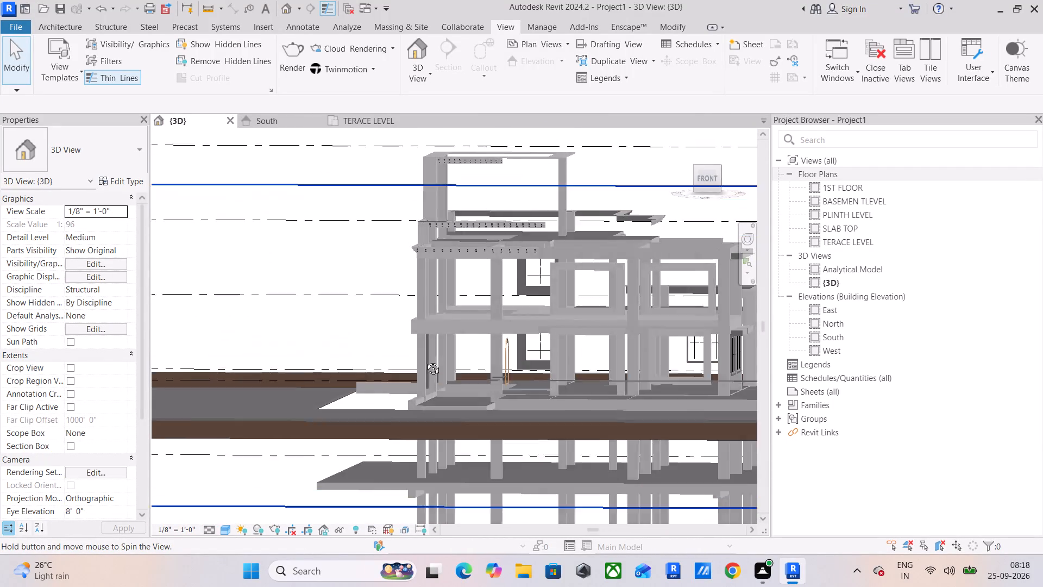
middle_click_drag(425, 360, 429, 357, "shift")
middle_click_drag(436, 404, 440, 396, "shift")
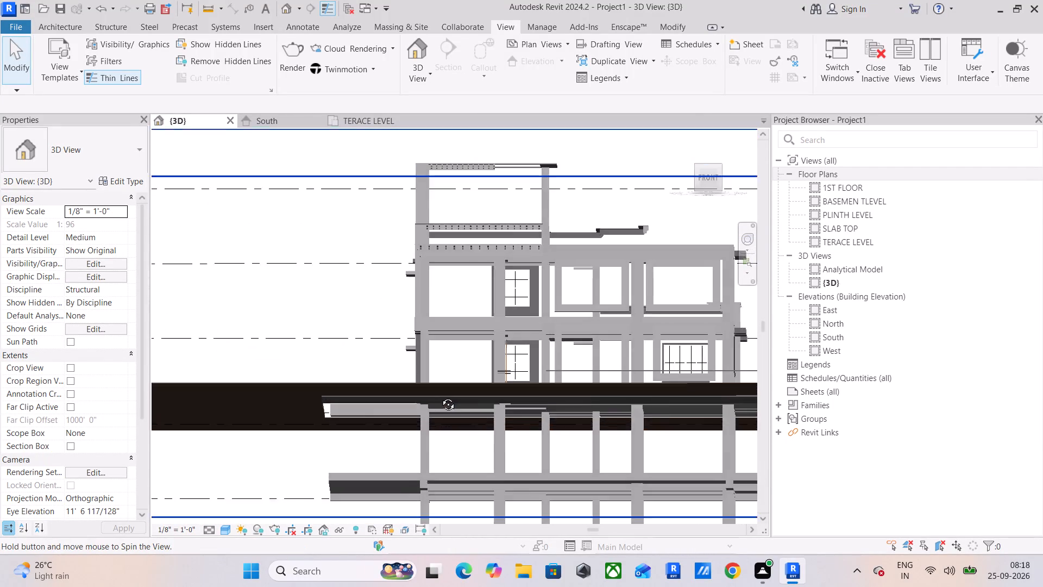
middle_click_drag(440, 396, 442, 402, "shift")
Return the 3D view to the front orientation and examine where the columns end below the BASEMEN TLEVEL slab.
left_click(705, 183)
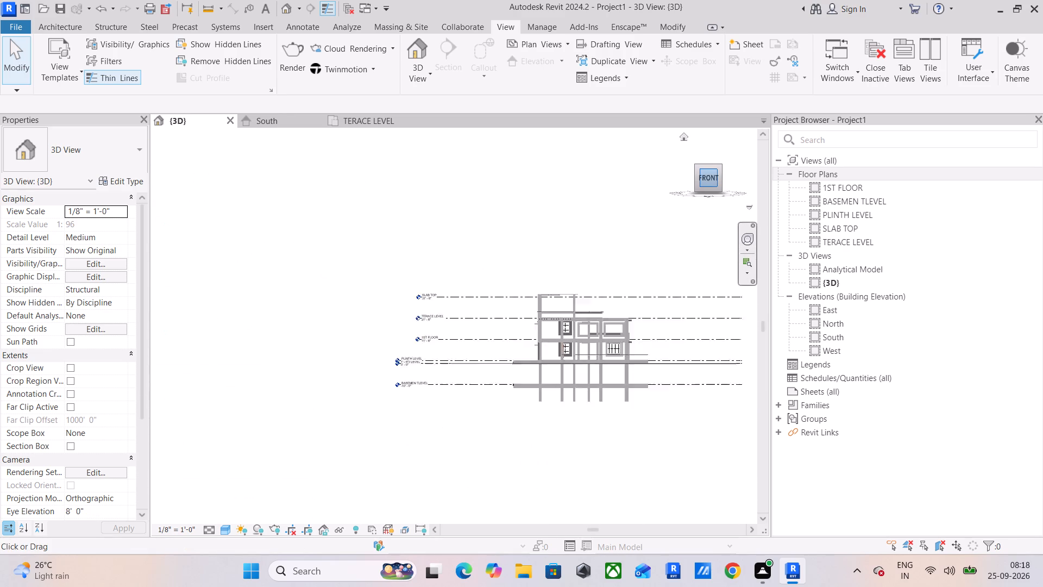
scroll(481, 329, "up", 5)
scroll(413, 326, "up", 4)
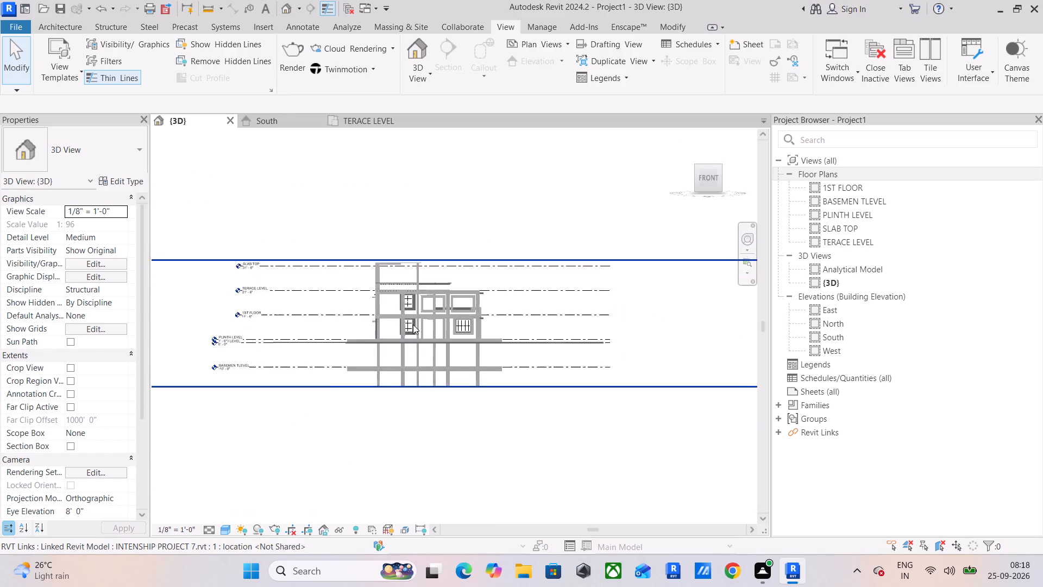
scroll(413, 324, "up", 7)
middle_click_drag(411, 326, 518, 267)
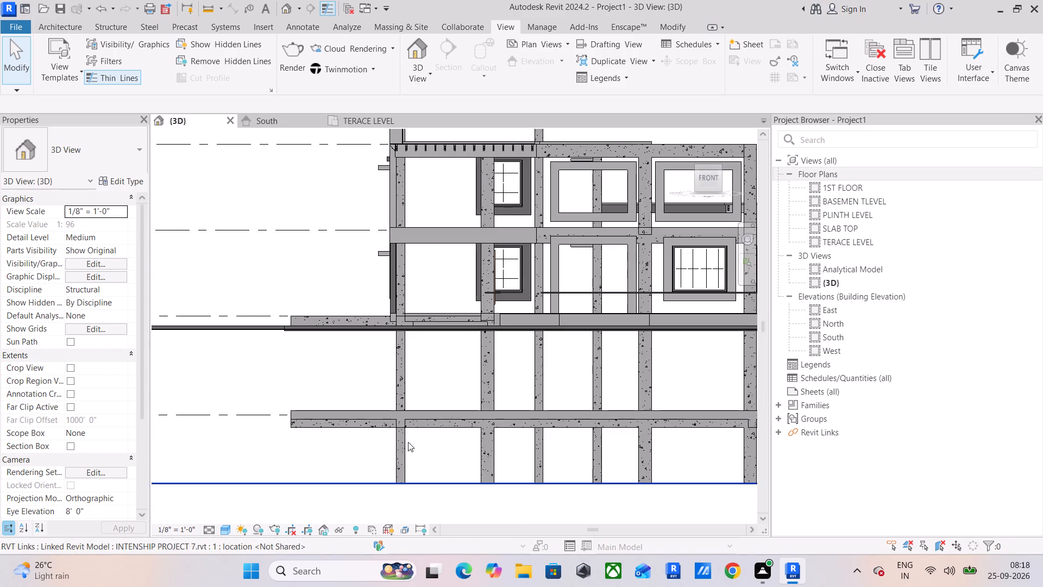
scroll(381, 454, "up", 6)
middle_click_drag(407, 457, 456, 360)
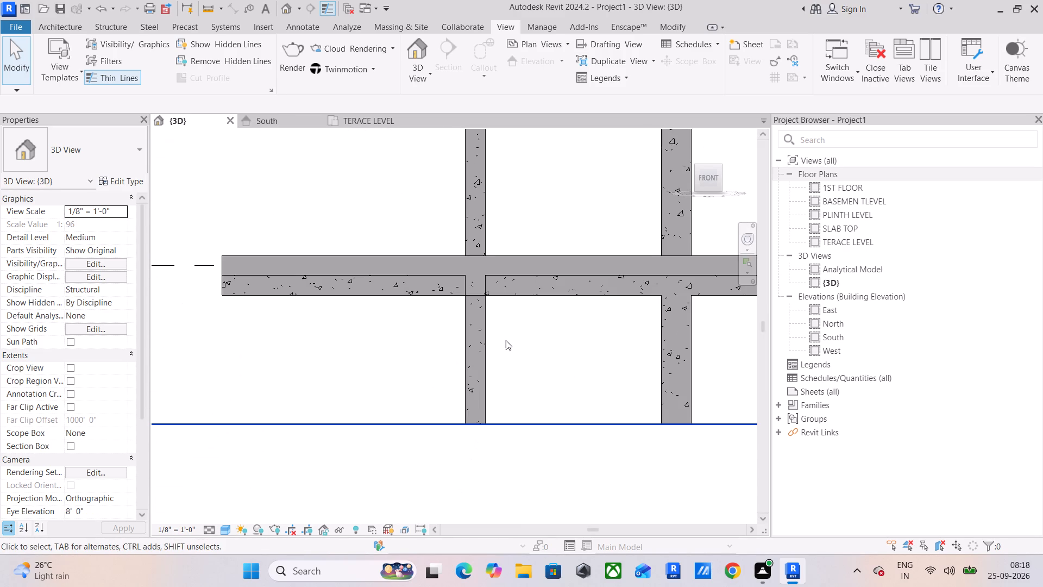
scroll(508, 341, "down", 10)
middle_click_drag(510, 341, 488, 366)
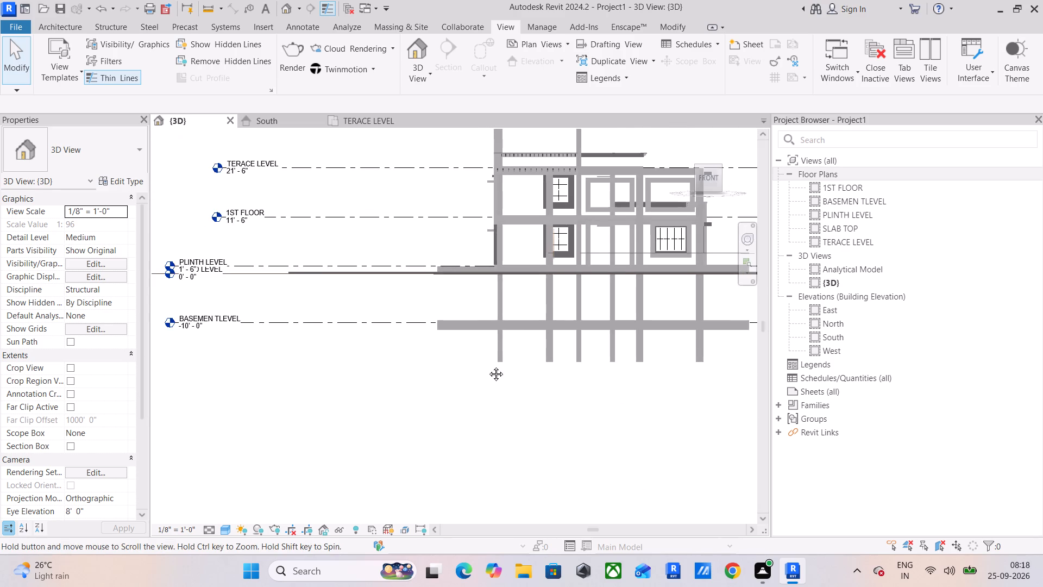
middle_click_drag(488, 366, 418, 405)
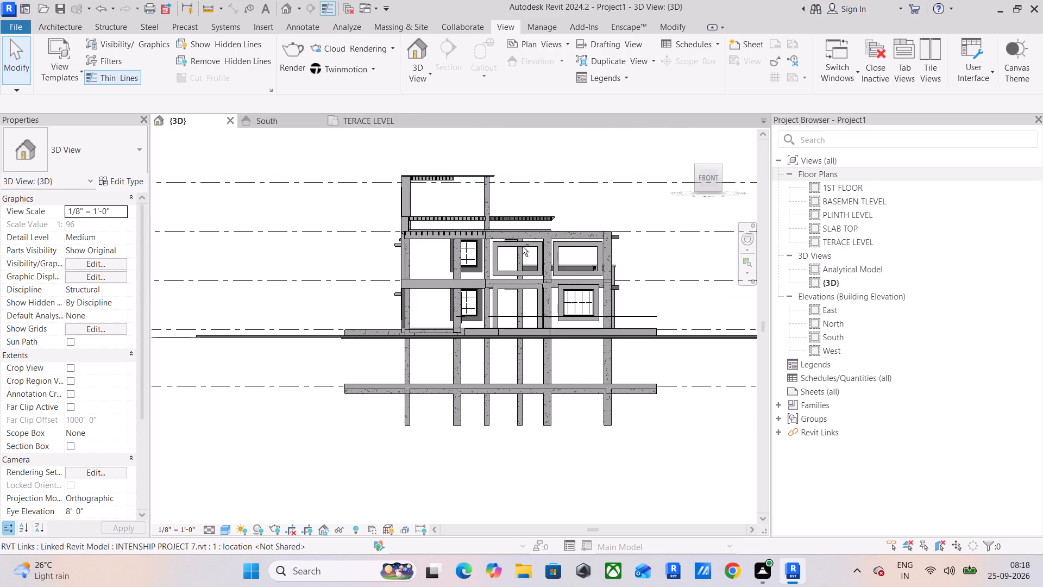
In the BASEMEN TLEVEL floor plan, place a Footing-Rectangular 72" x 48" x 18" isolated foundation at the building's upper-left corner column.
left_click(379, 118)
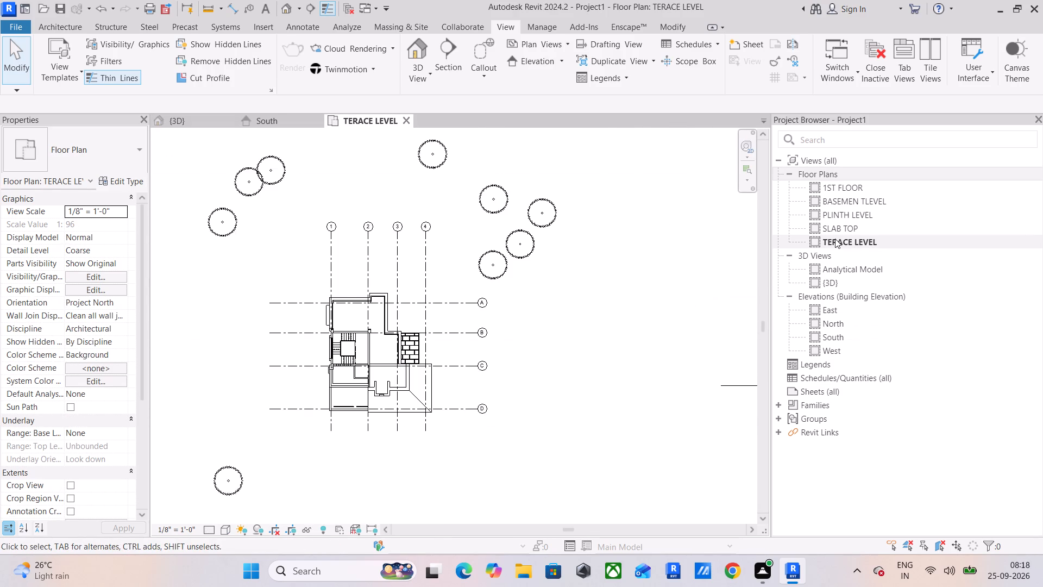
double_click(847, 201)
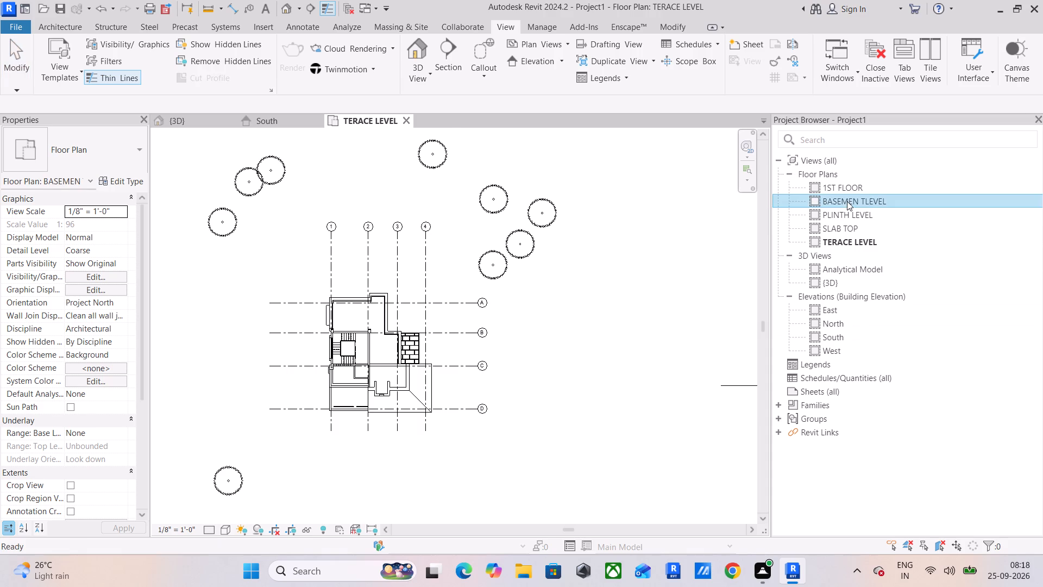
scroll(370, 347, "up", 7)
middle_click_drag(389, 352, 467, 365)
scroll(358, 264, "up", 6)
middle_click_drag(347, 247, 393, 328)
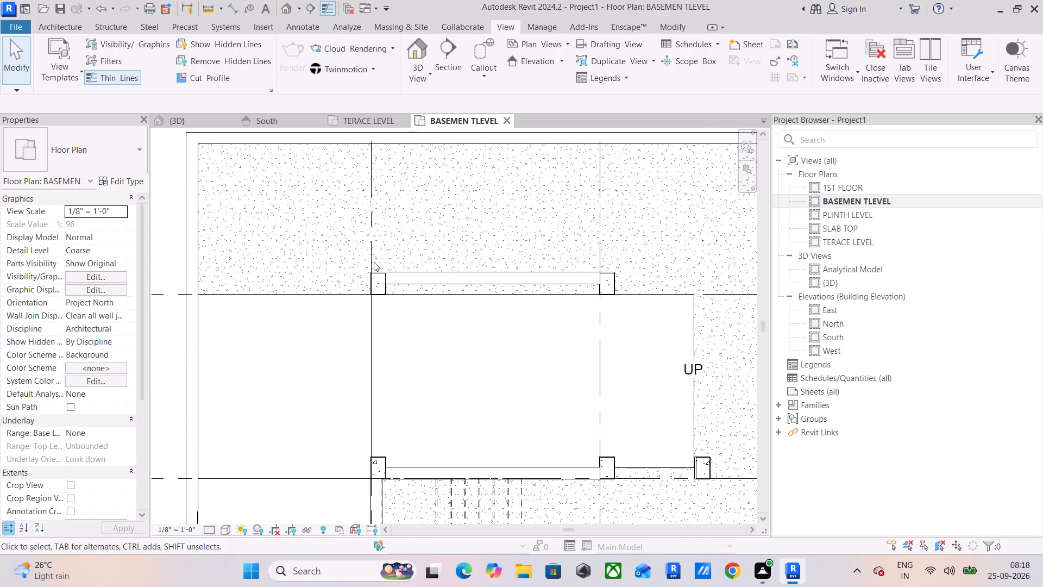
left_click(119, 29)
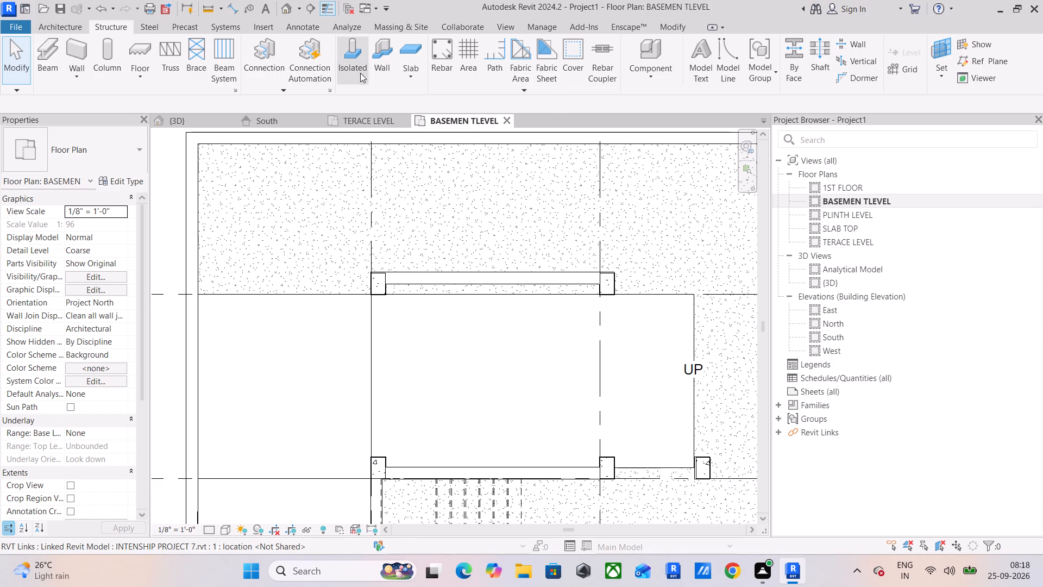
left_click(361, 72)
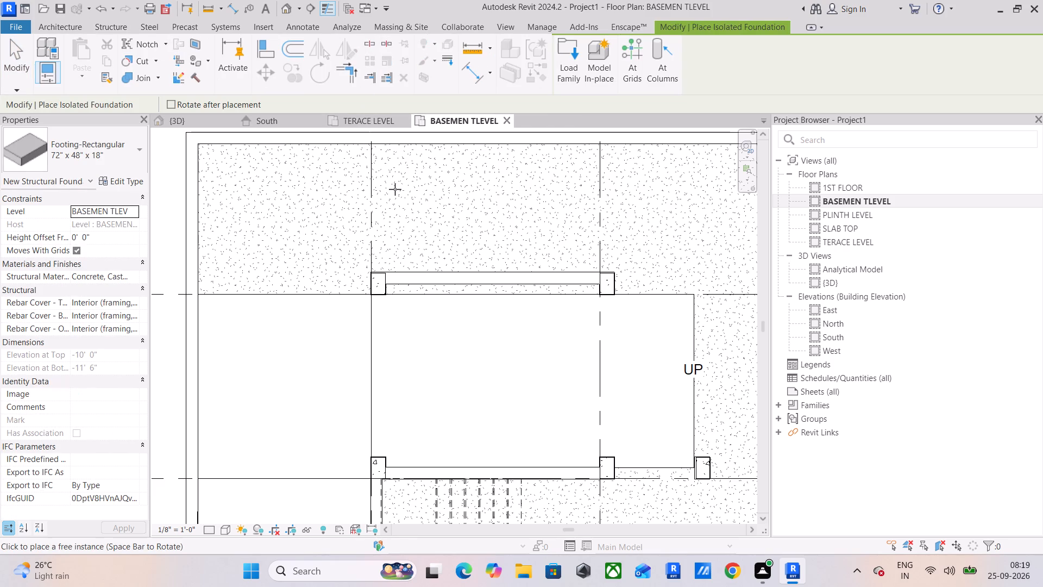
left_click(135, 151)
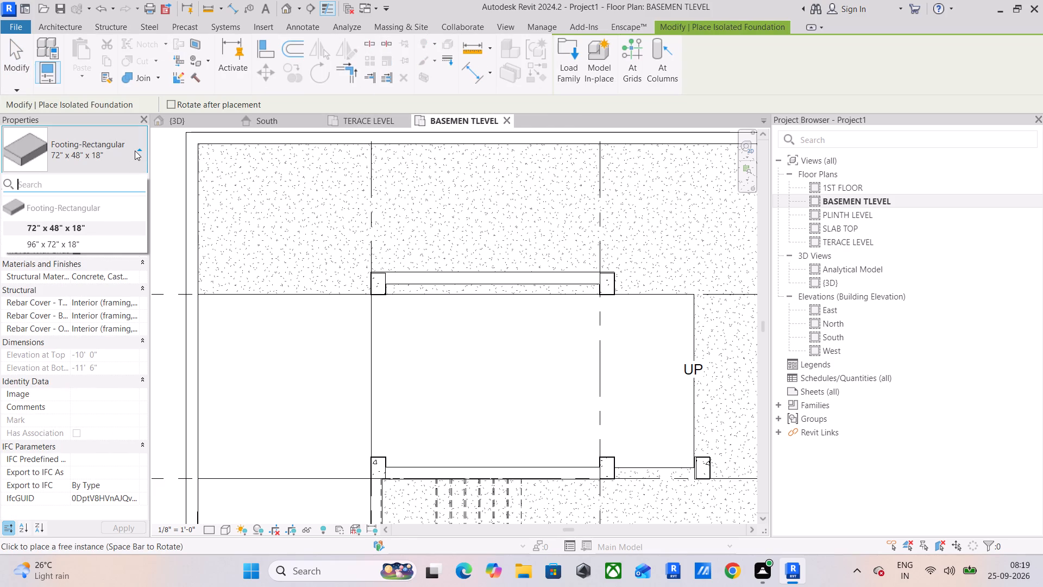
left_click(135, 151)
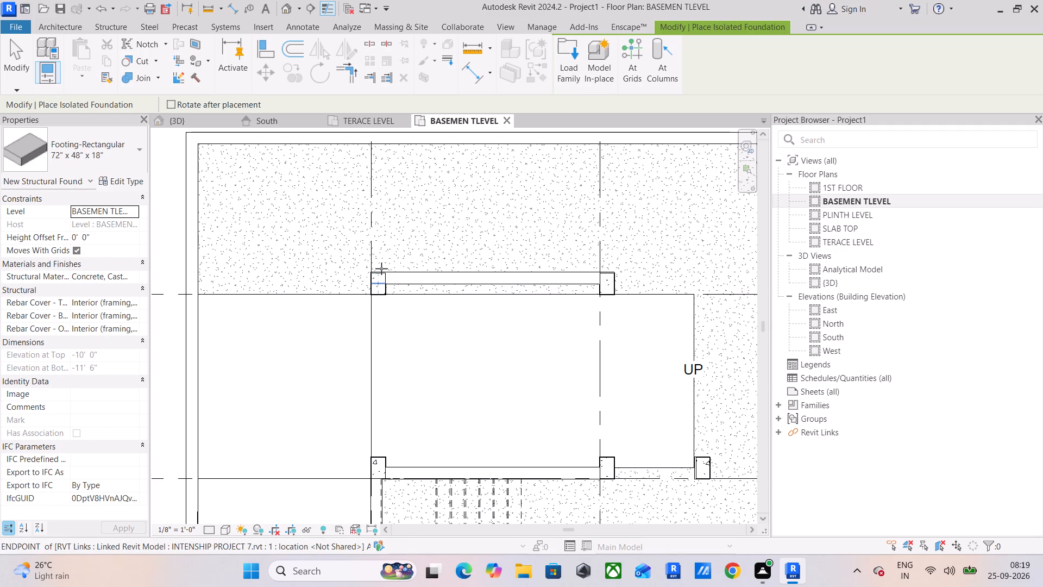
scroll(380, 271, "up", 2)
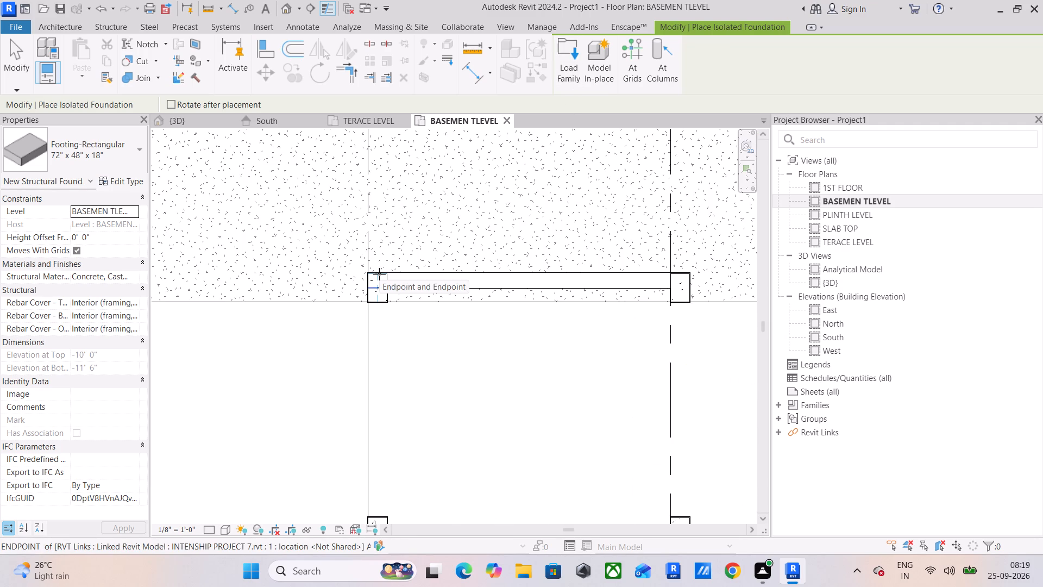
left_click(379, 274)
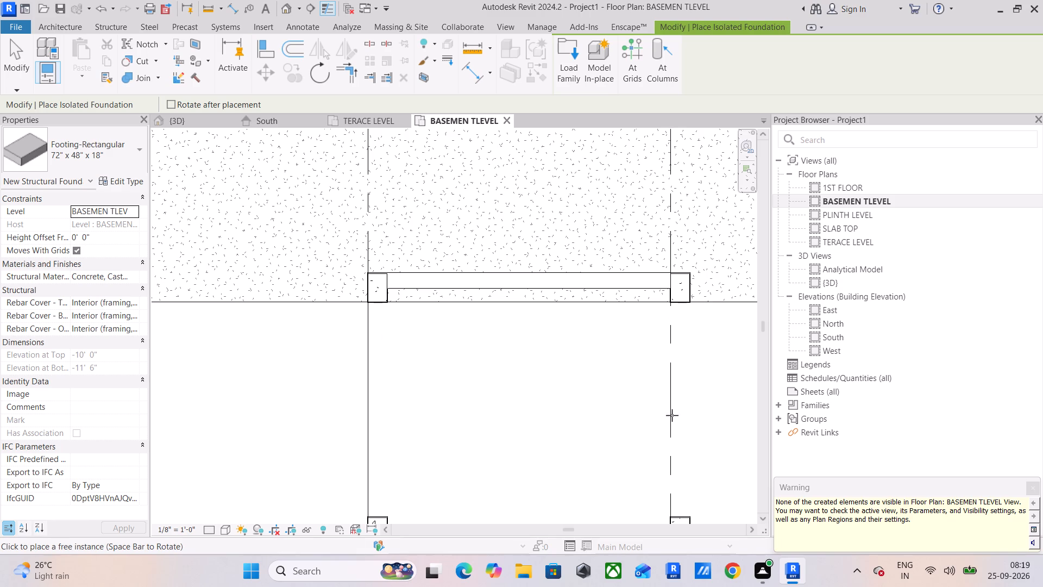
left_click(1036, 489)
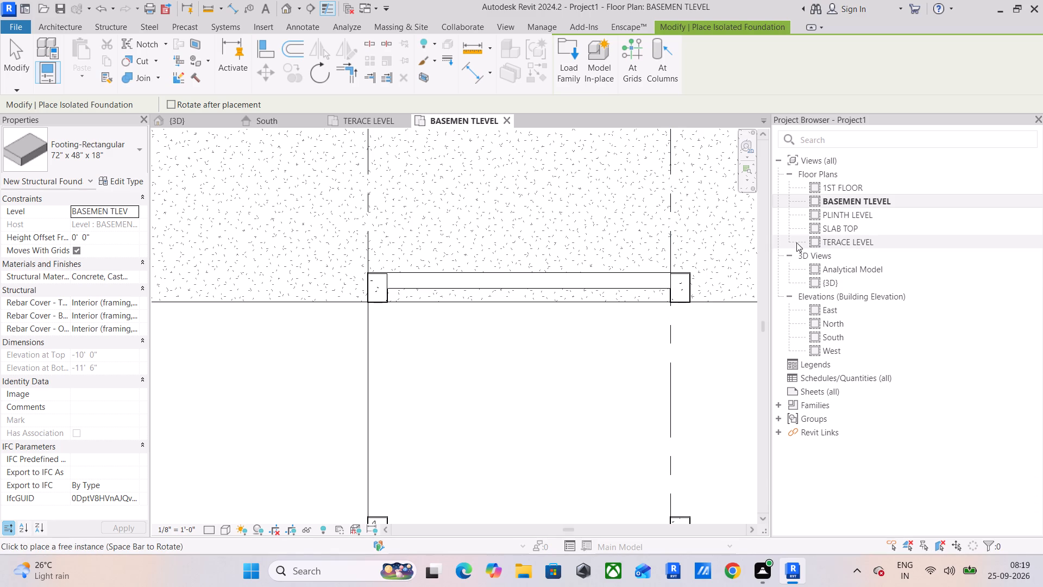
scroll(830, 264, "up", 5)
scroll(824, 410, "down", 5)
In the front-facing 3D view, move the new footing down to the base of its column, at a height offset of -8' 0".
left_click(207, 122)
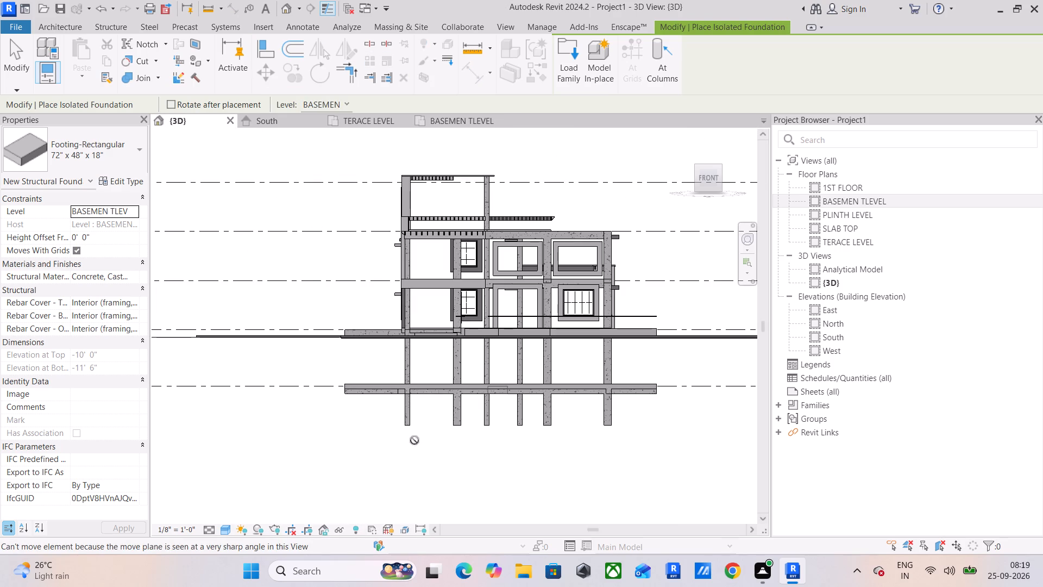
scroll(413, 409, "up", 6)
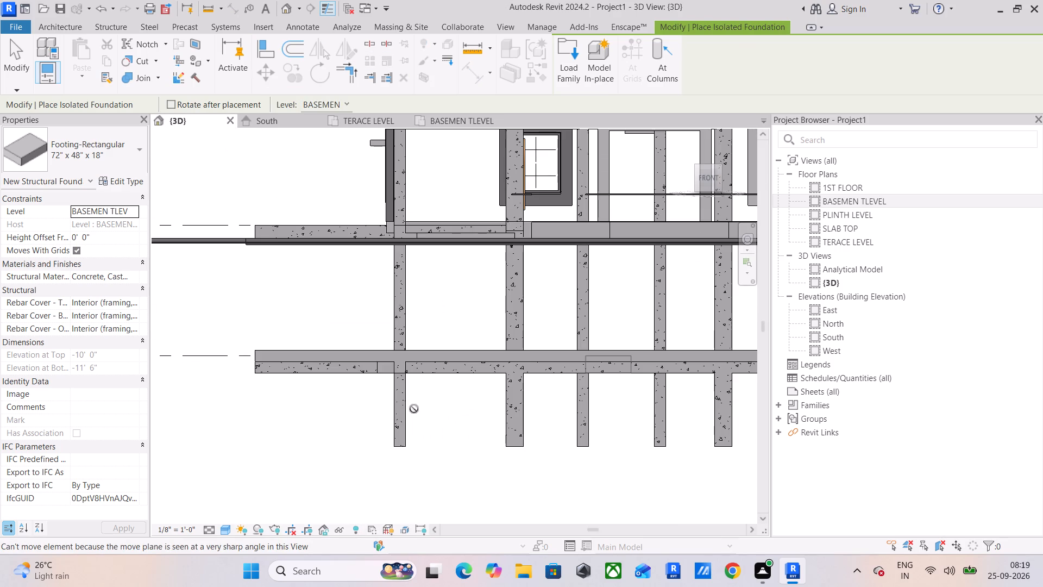
key("Escape")
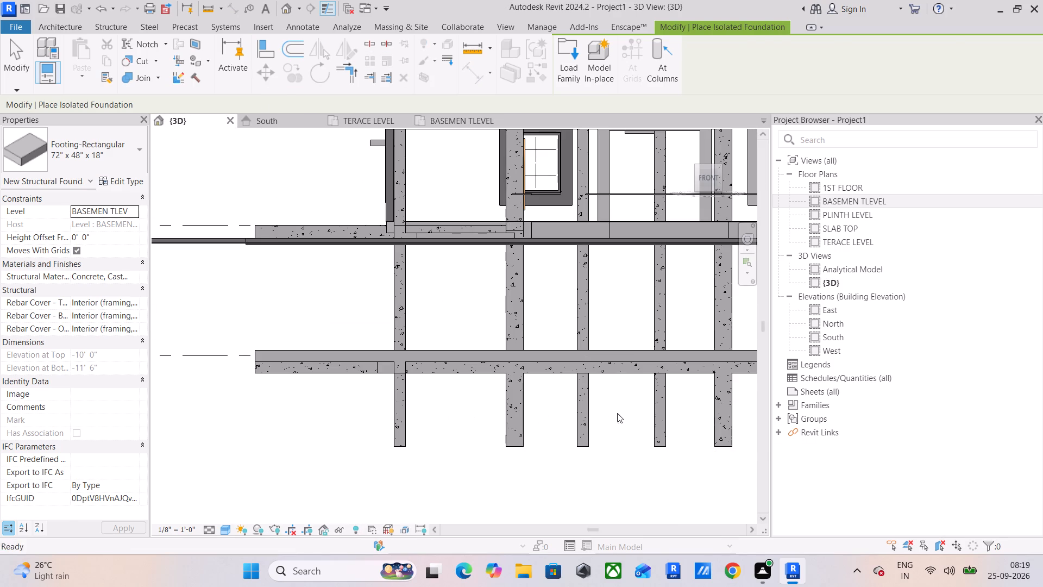
key("Escape")
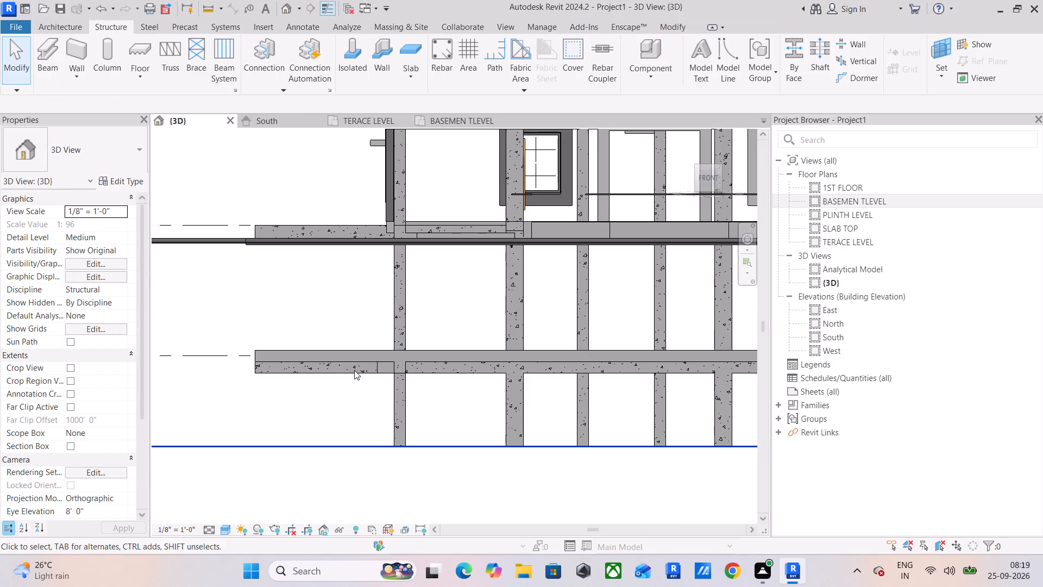
left_click(378, 369)
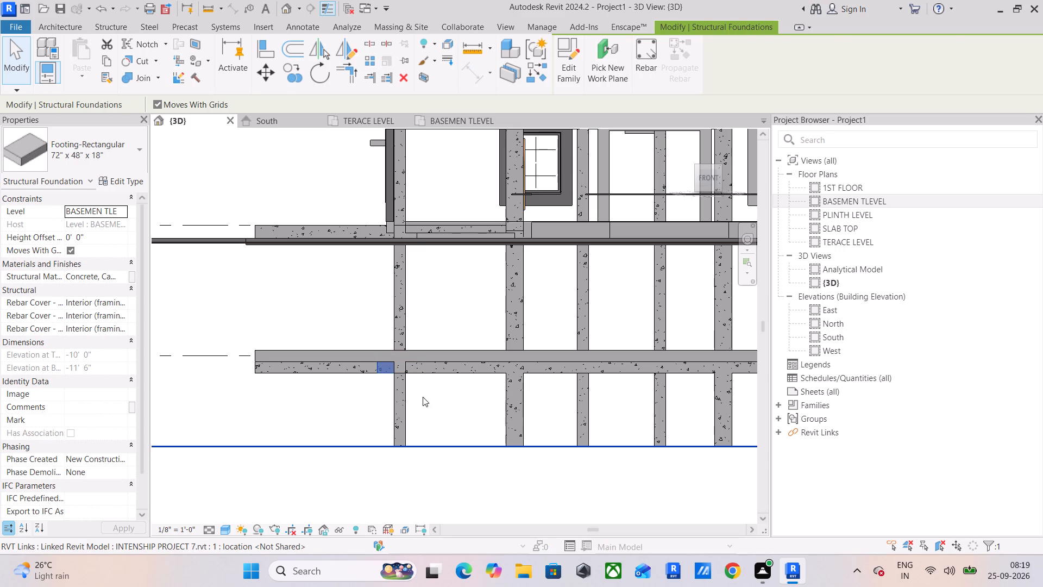
left_click(423, 397)
key("Down")
key("Down")
key("Down")
key("Down")
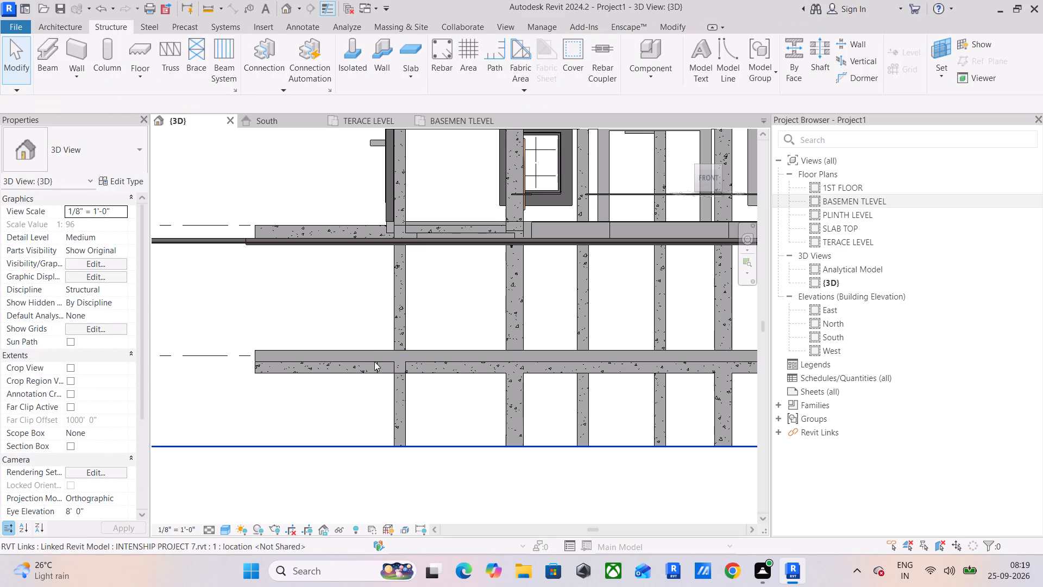
left_click(376, 367)
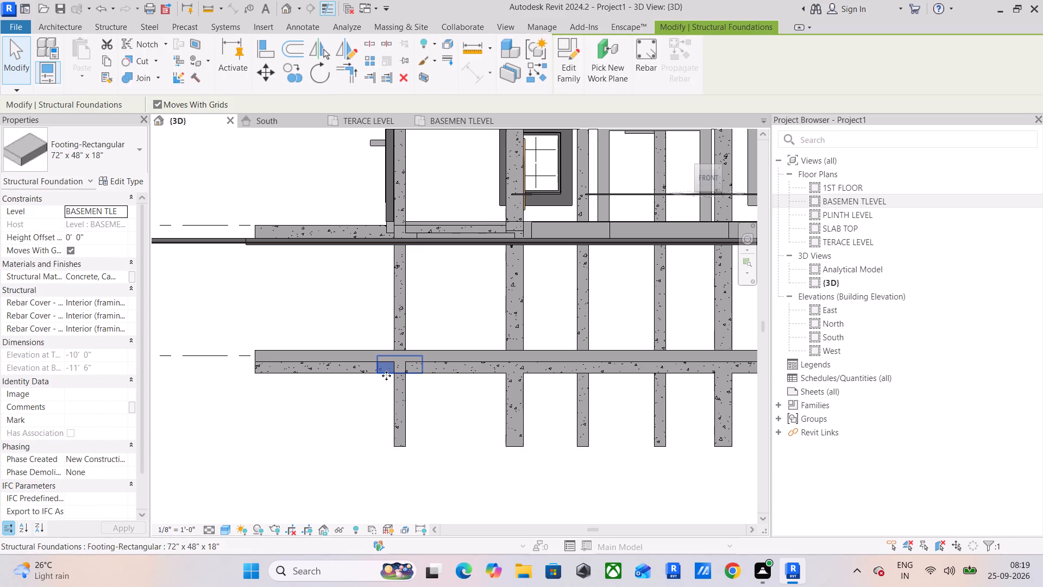
left_click_drag(386, 373, 384, 454)
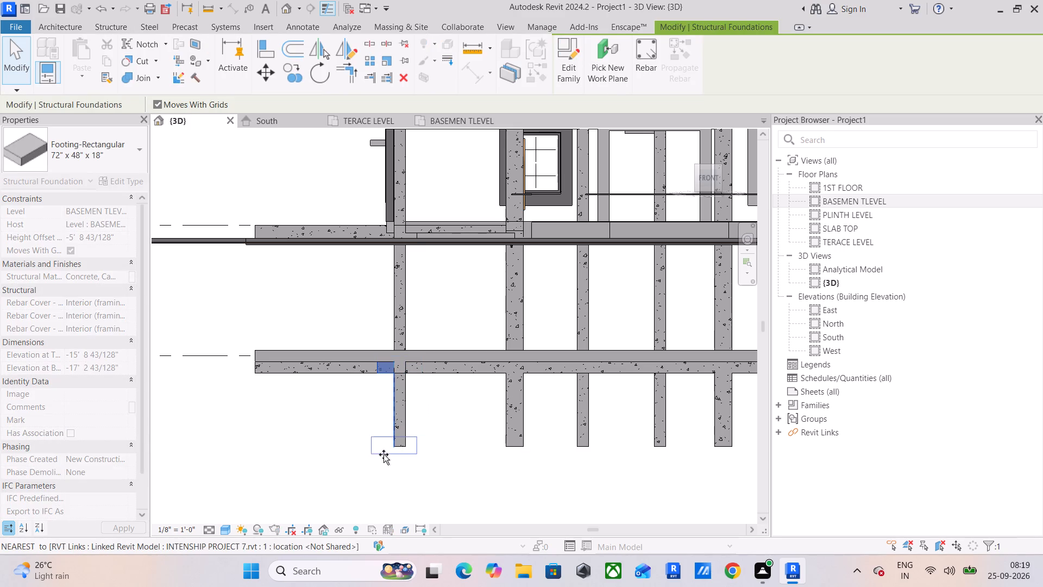
left_click_drag(384, 454, 384, 460)
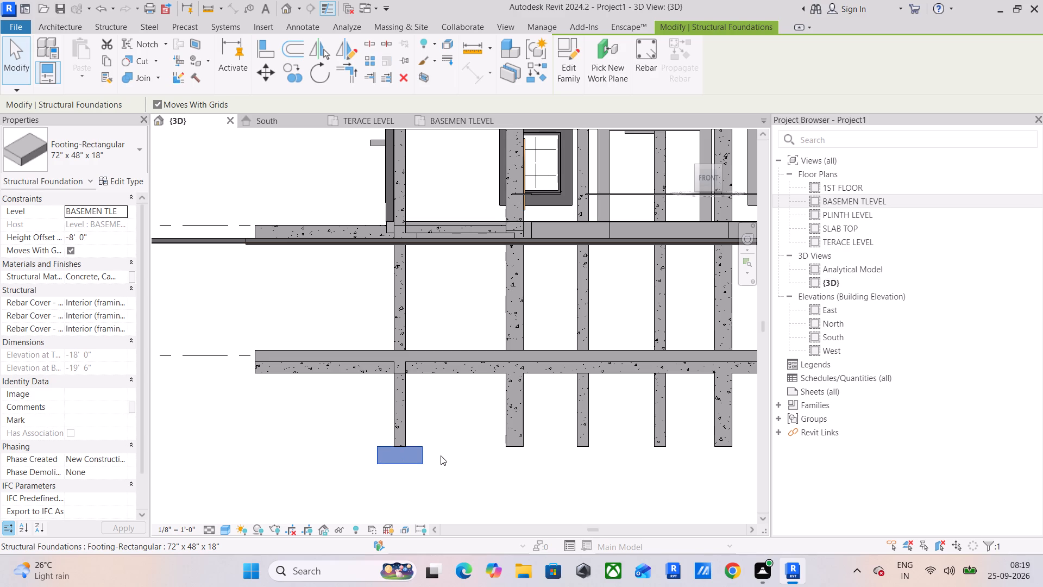
middle_click_drag(474, 471, 413, 426)
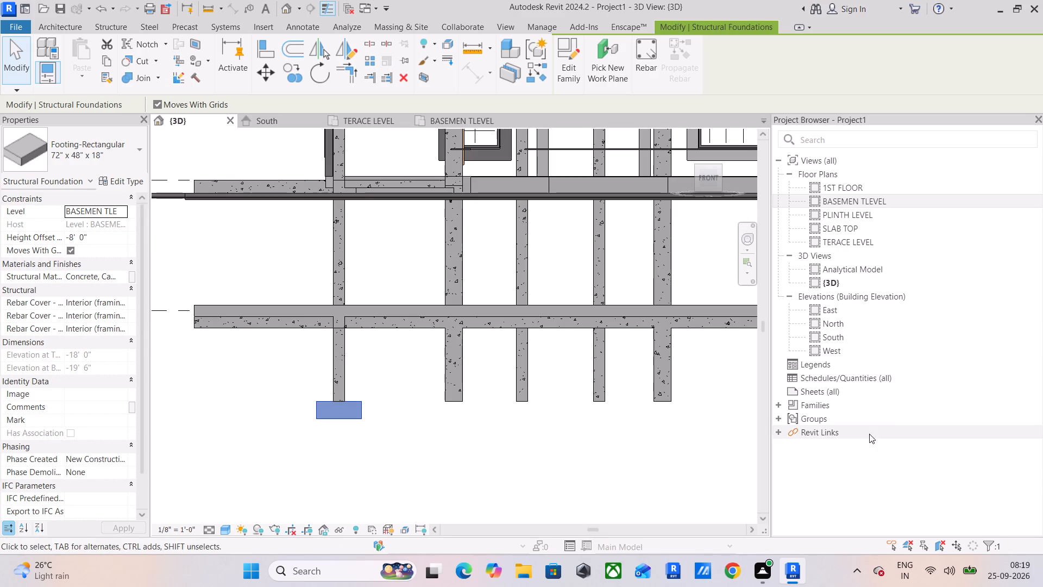
Undo the downward move of the rectangular footing in the 3D view.
scroll(894, 361, "up", 5)
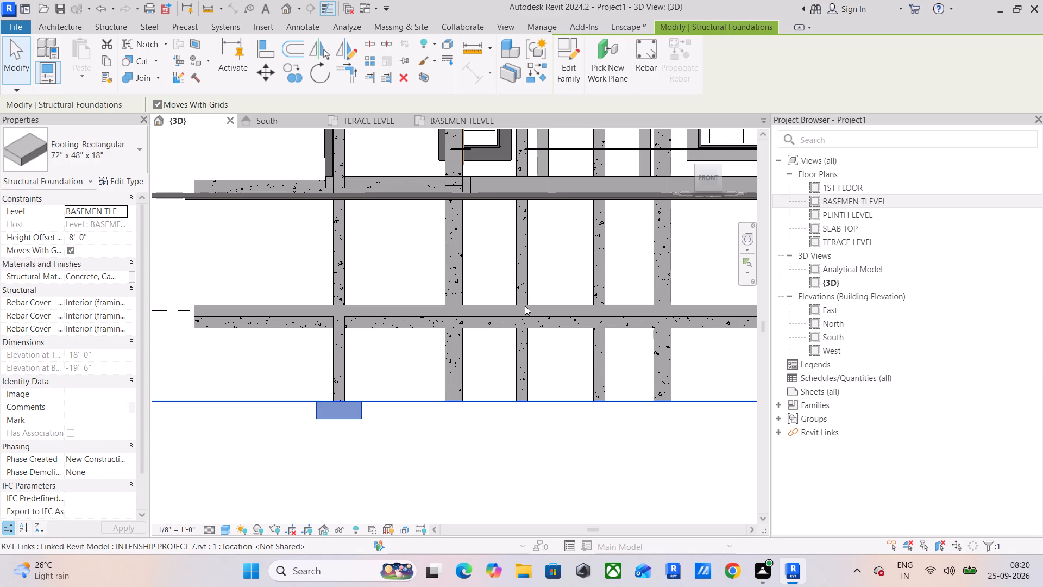
scroll(525, 305, "down", 2)
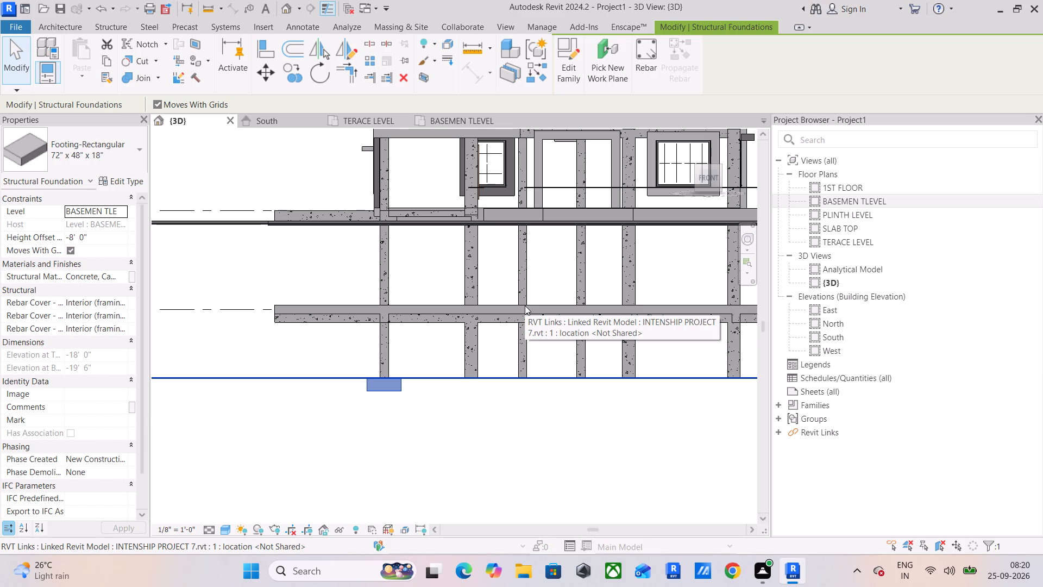
key("ctrl+z")
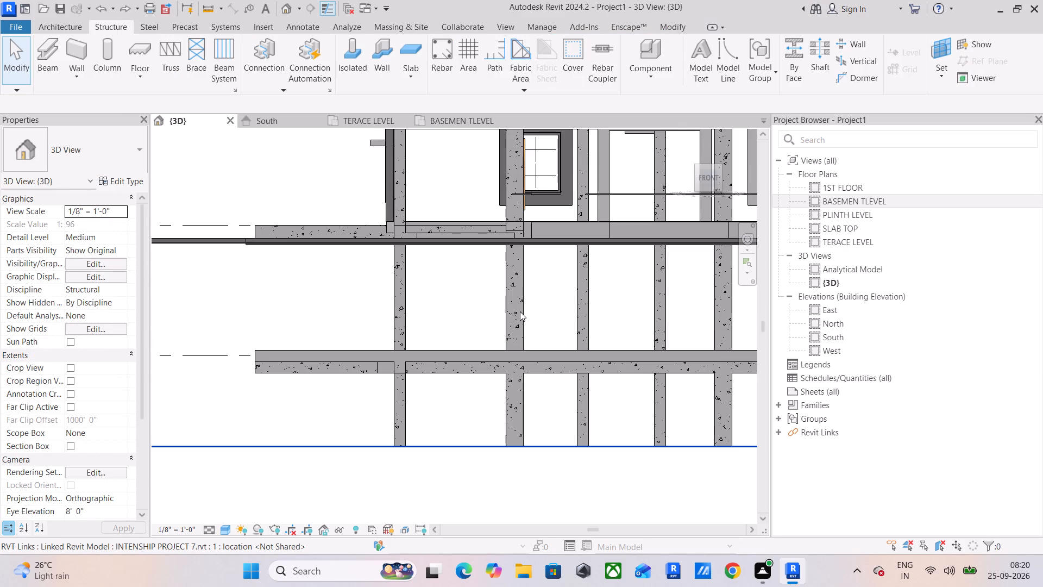
Set the 3D view's detail level to Fine and its visual style to Hidden Line.
scroll(439, 222, "up", 4)
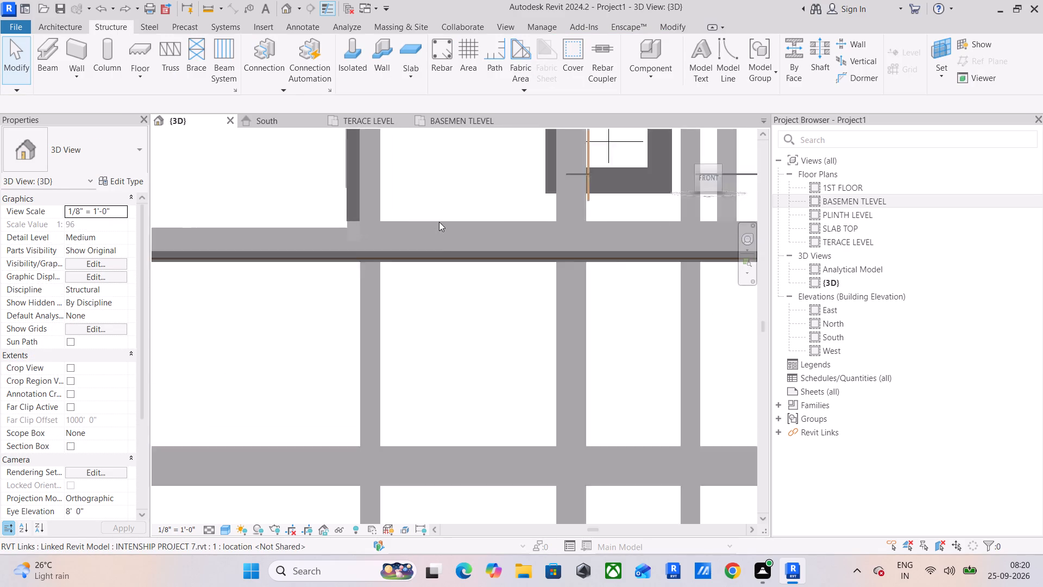
scroll(439, 222, "up", 2)
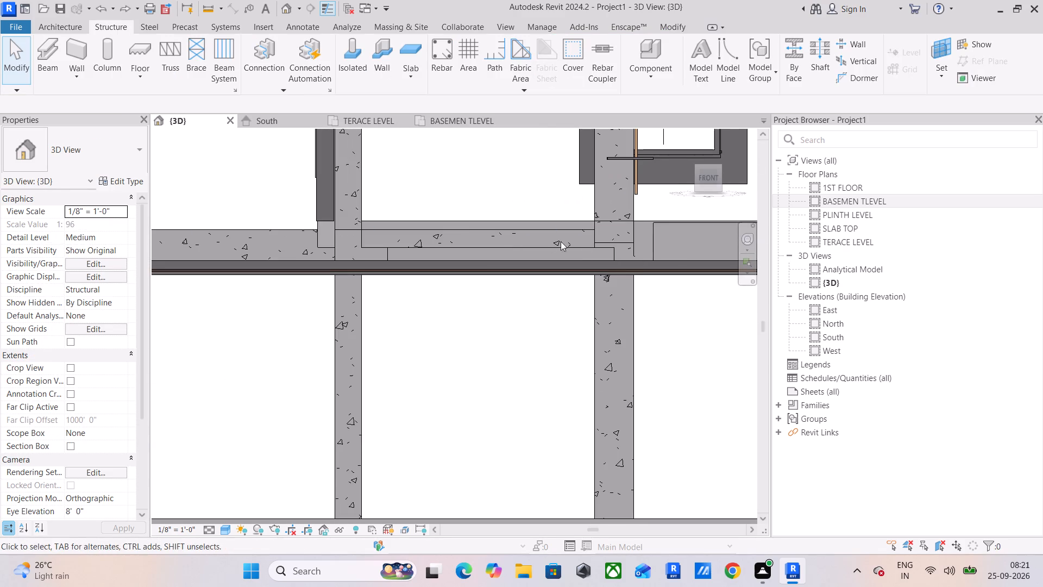
scroll(613, 242, "up", 4)
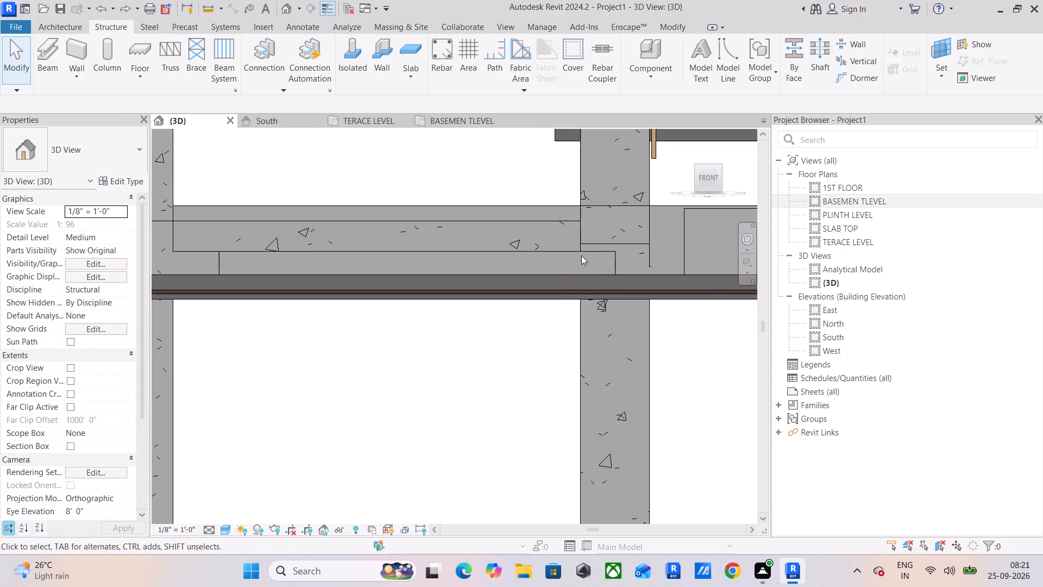
scroll(615, 249, "down", 4)
middle_click_drag(617, 248, 389, 240)
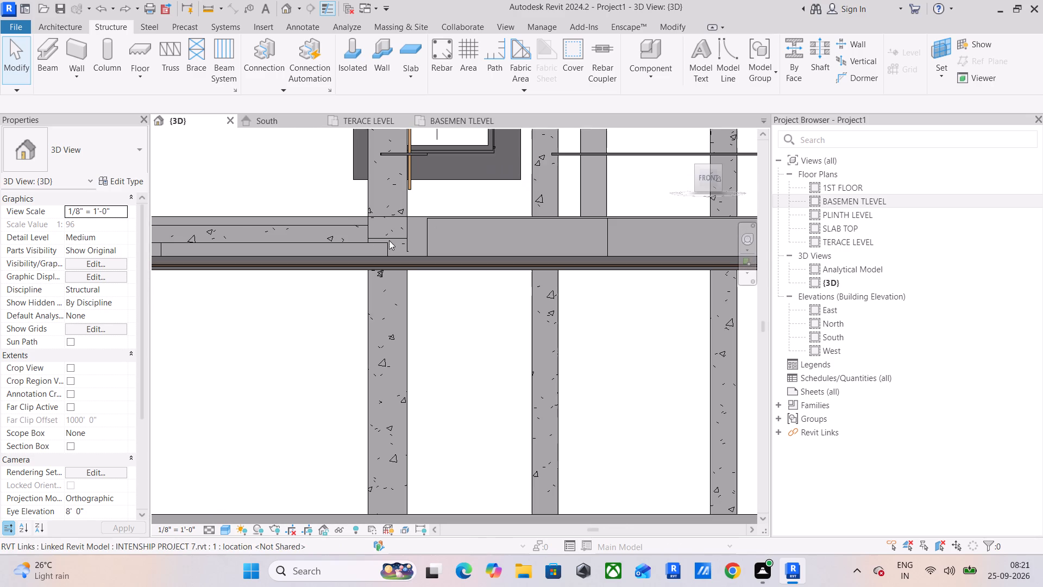
scroll(434, 238, "down", 5)
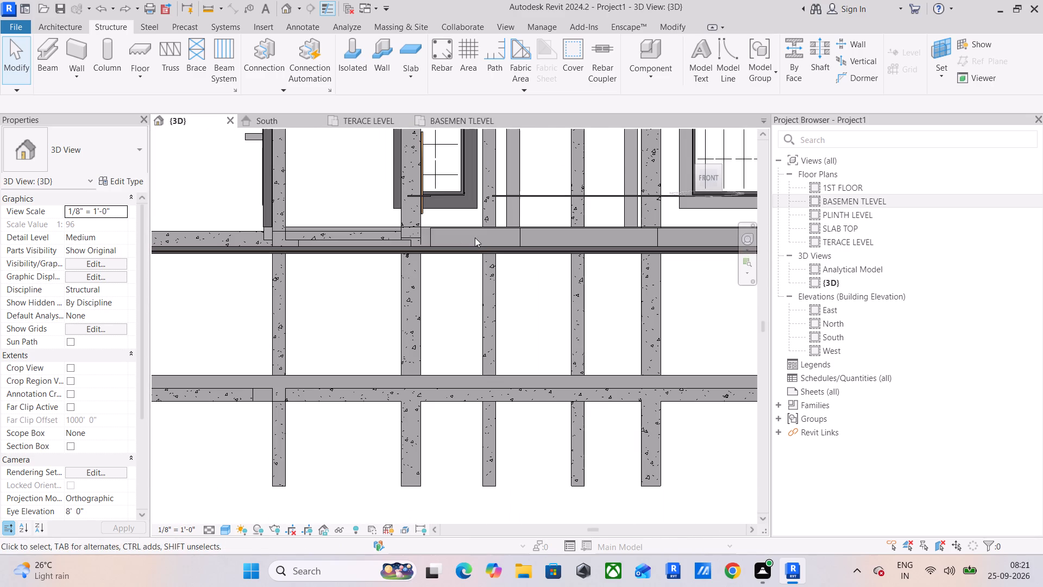
left_click(213, 527)
left_click(219, 517)
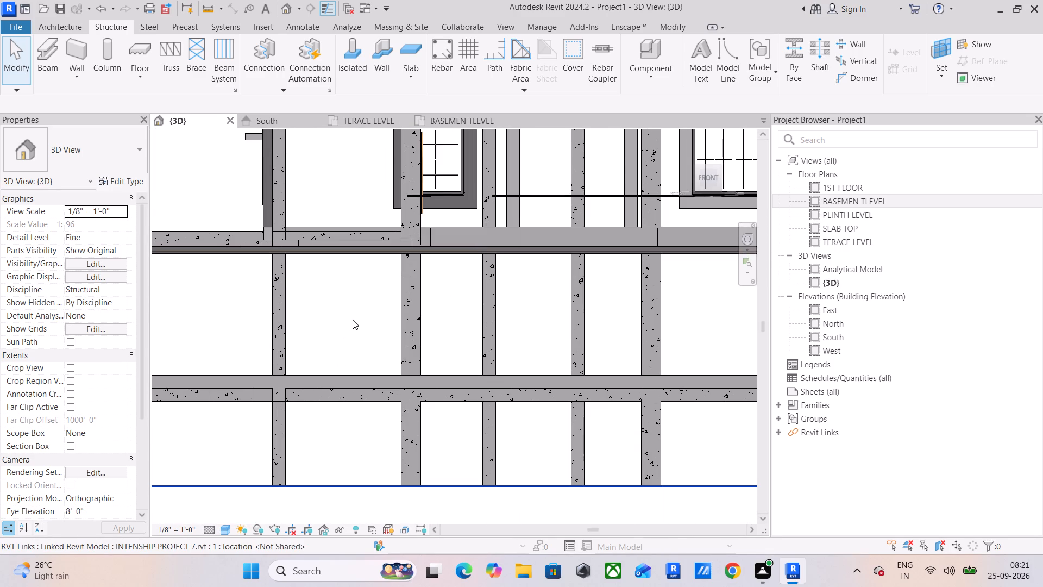
left_click(230, 528)
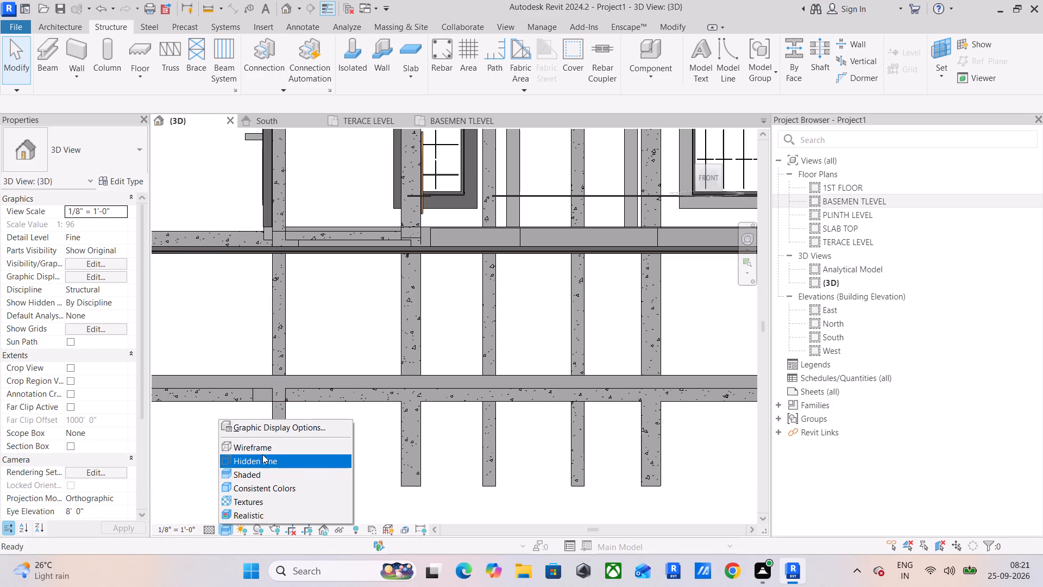
left_click(263, 458)
Examine the linked building's columns, slabs and level lines in the front-facing 3D view, from close up to the full extent.
middle_click_drag(397, 298, 410, 382)
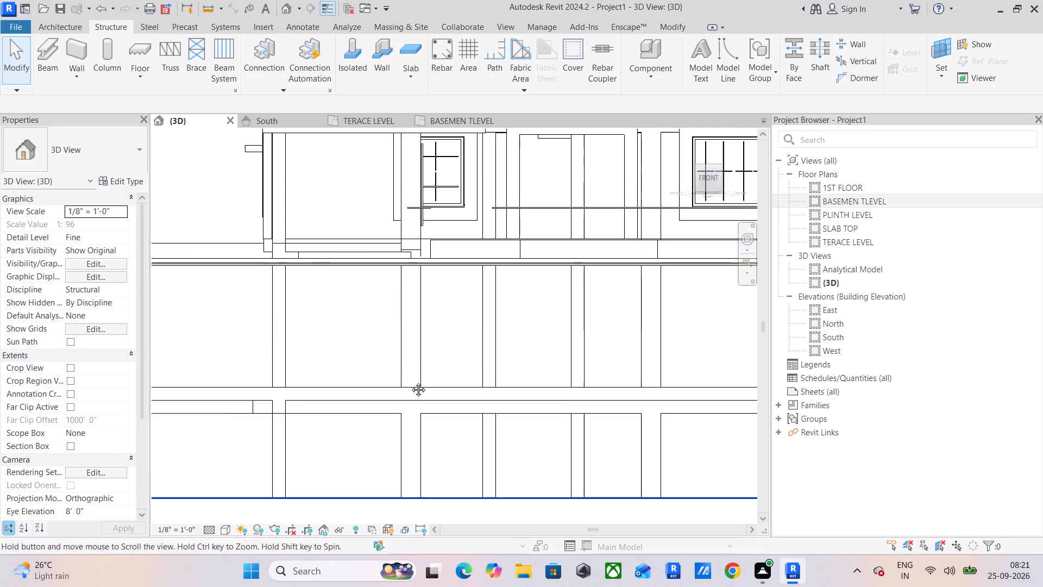
middle_click_drag(410, 382, 420, 410)
scroll(435, 361, "up", 4)
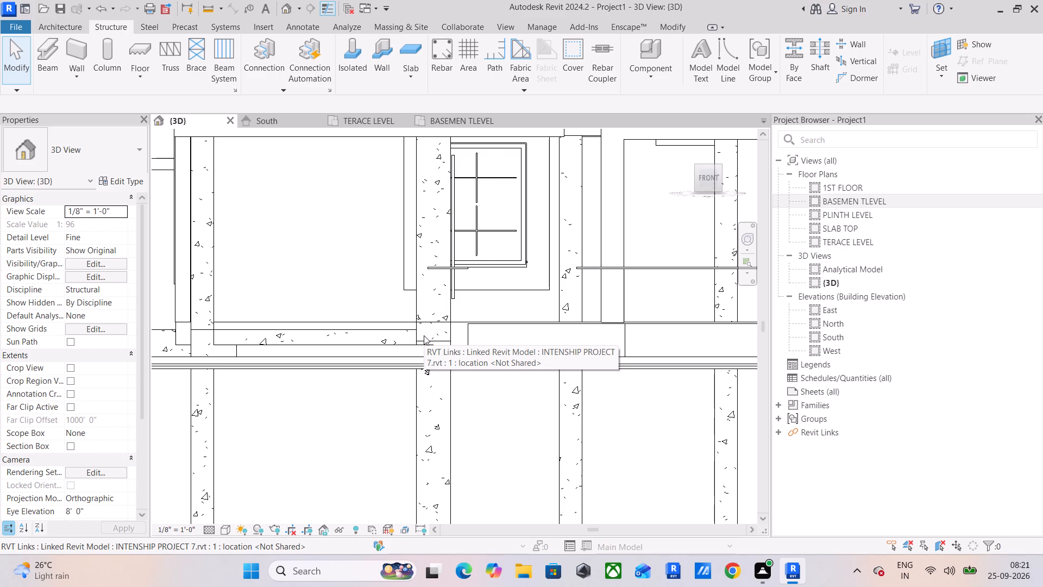
scroll(310, 454, "down", 3)
middle_click_drag(310, 454, 383, 380)
scroll(382, 386, "down", 3)
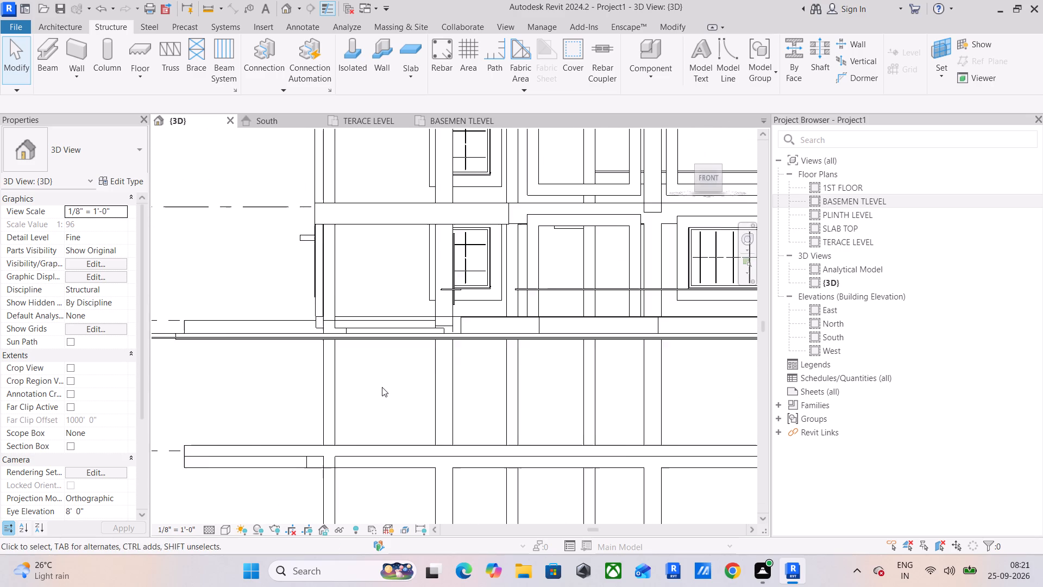
middle_click_drag(526, 326, 470, 354)
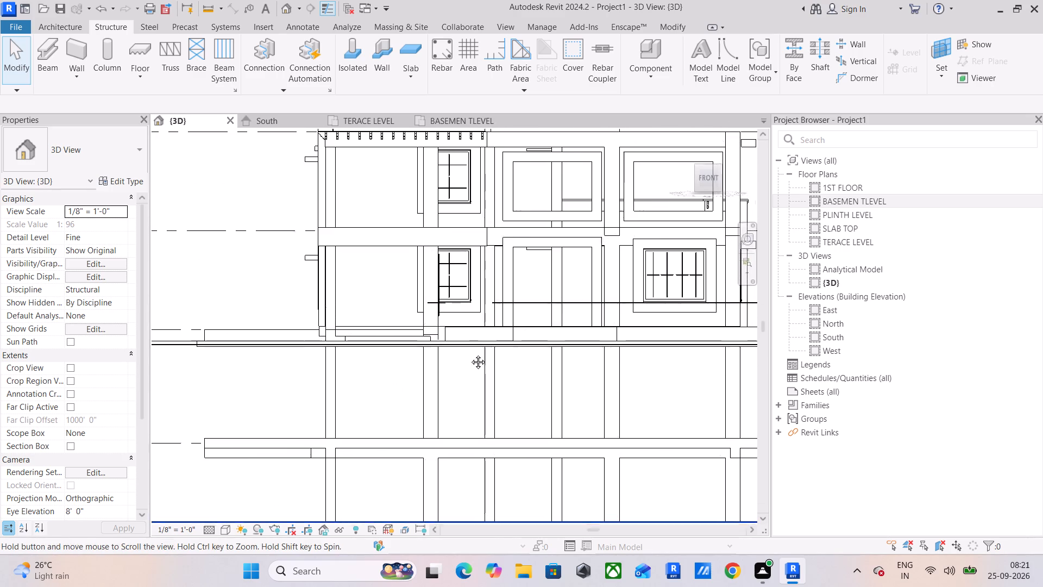
middle_click_drag(470, 354, 391, 377)
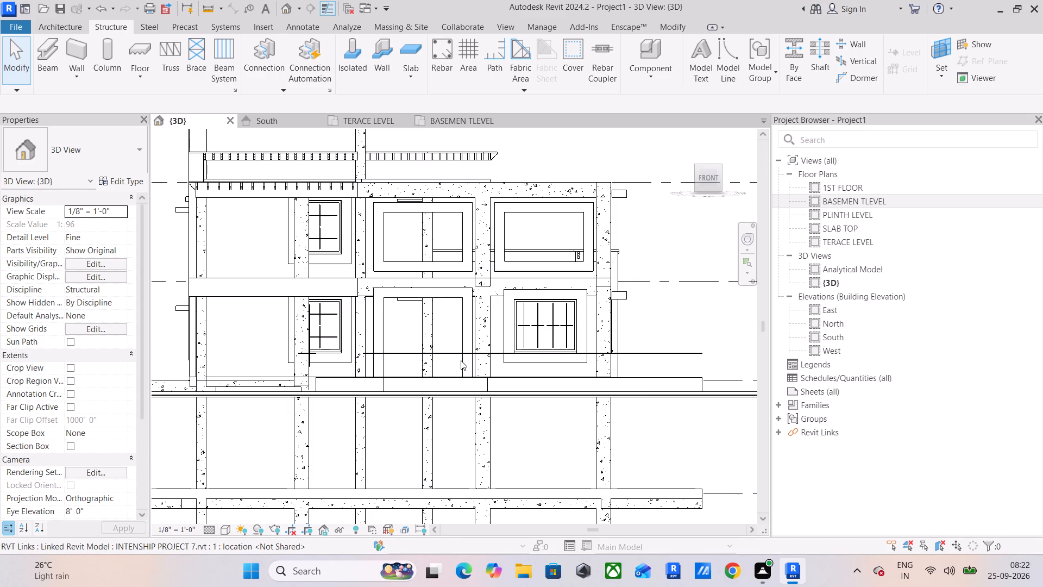
scroll(461, 360, "down", 5)
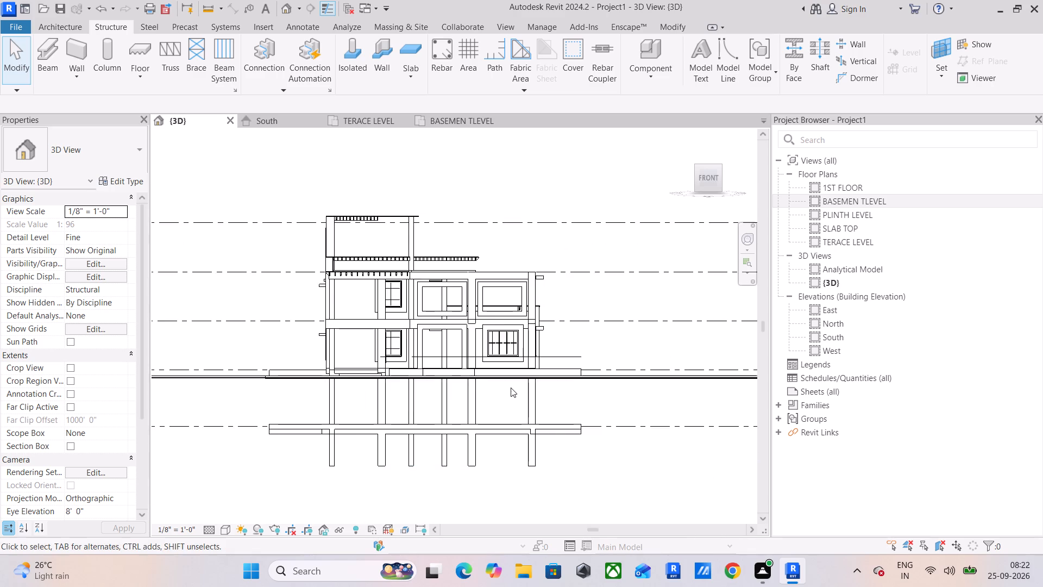
scroll(511, 388, "down", 5)
middle_click_drag(533, 382, 572, 338)
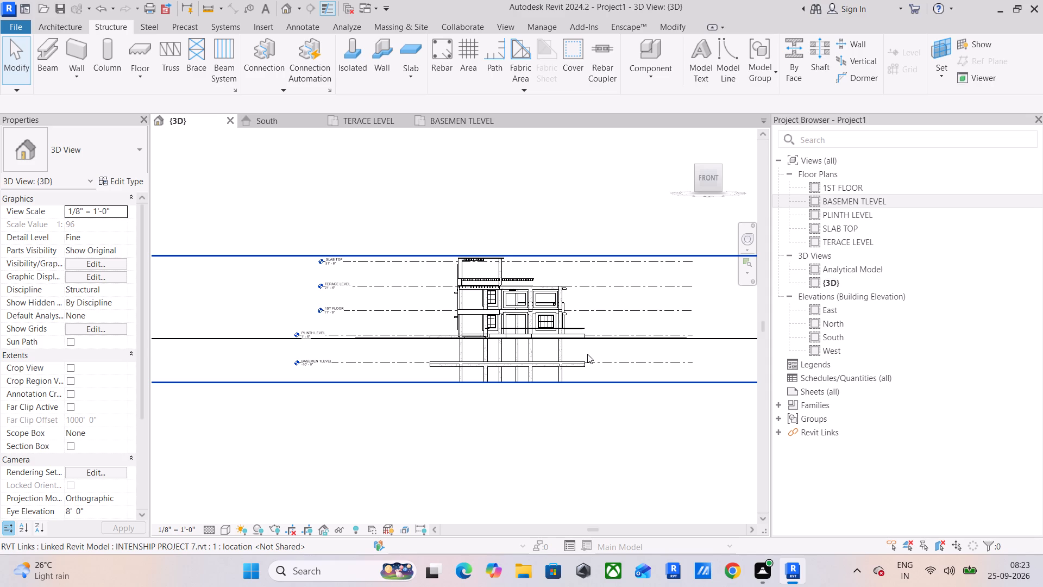
scroll(587, 354, "down", 7)
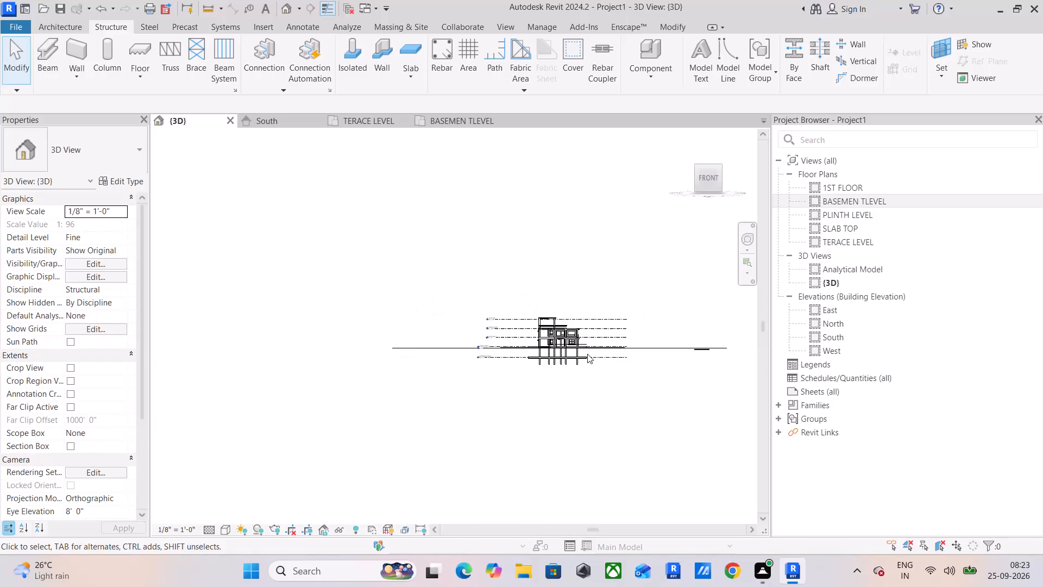
middle_click_drag(591, 353, 497, 368)
In the TERACE LEVEL floor plan, delete the linked INTENSHIP PROJECT 7 model and remove its link from the project.
left_click(276, 123)
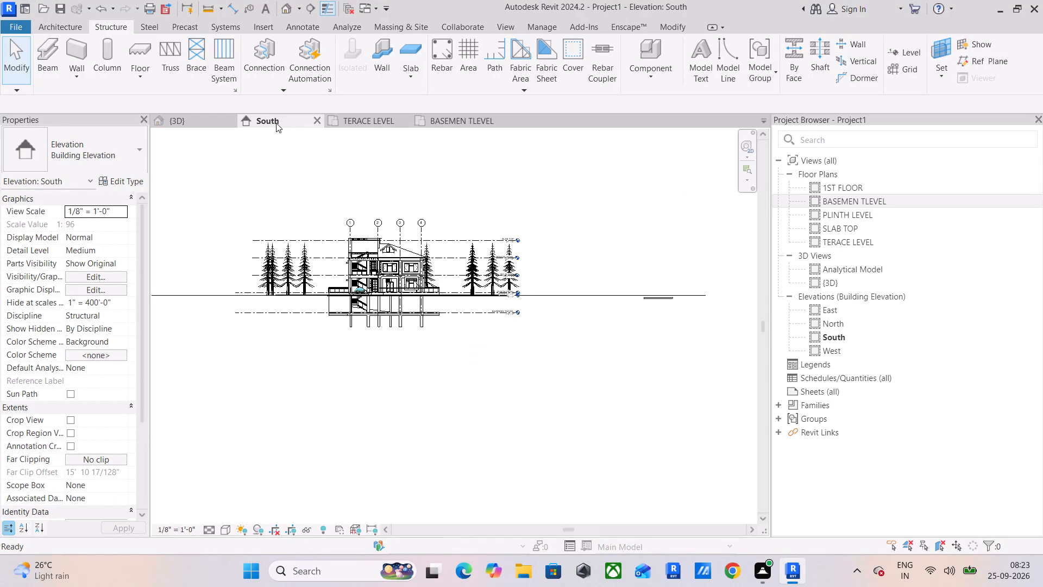
left_click(354, 122)
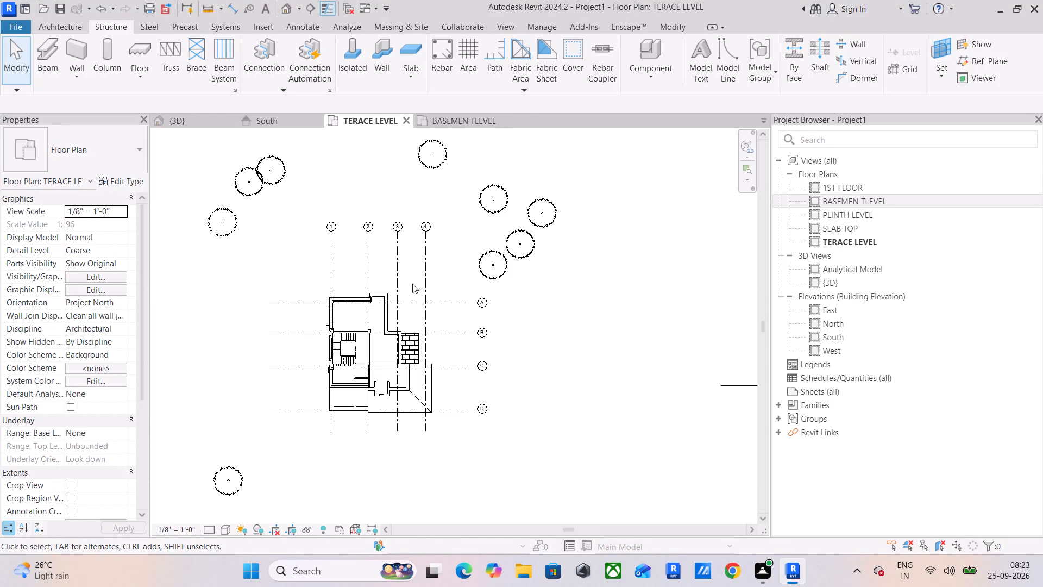
scroll(412, 284, "down", 5)
middle_click_drag(424, 321, 461, 314)
scroll(444, 317, "up", 4)
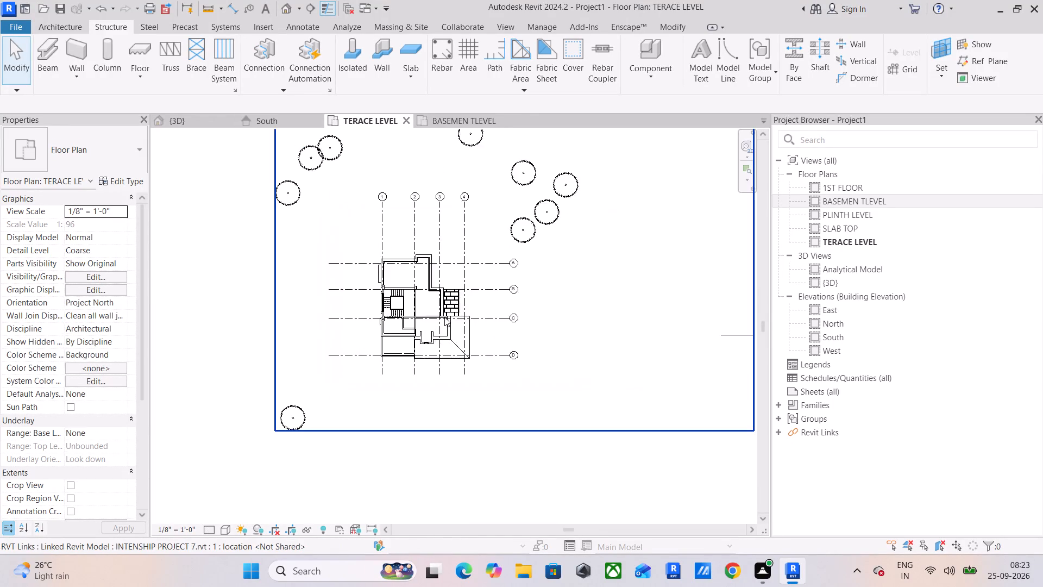
scroll(399, 310, "up", 9)
scroll(399, 310, "down", 6)
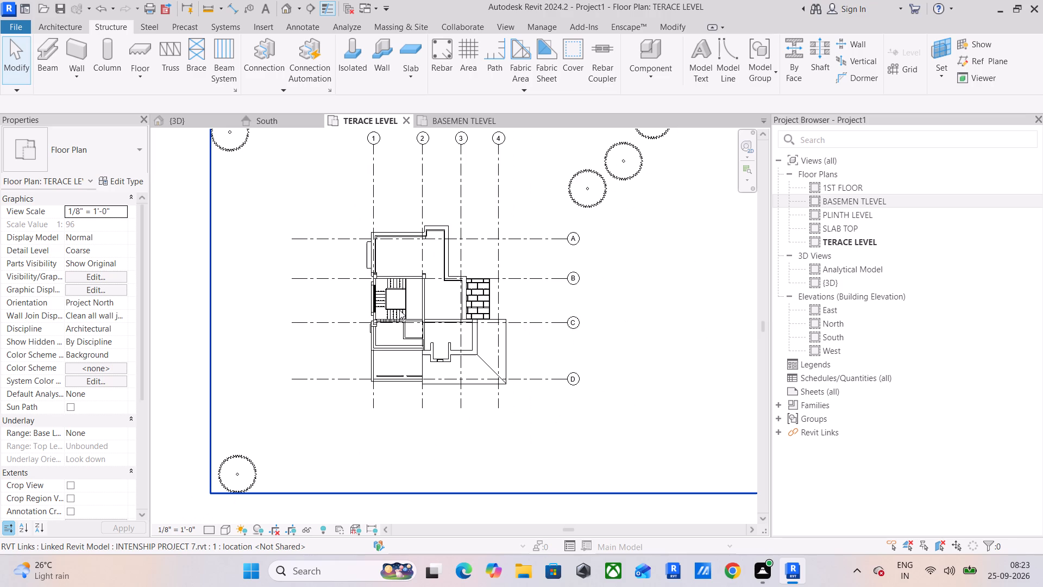
left_click(400, 309)
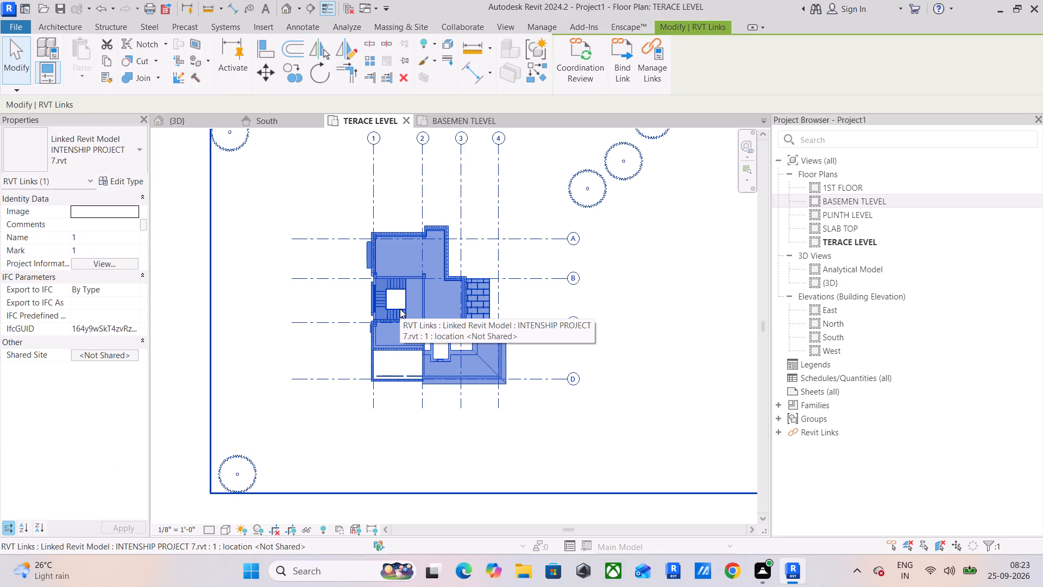
key("Delete")
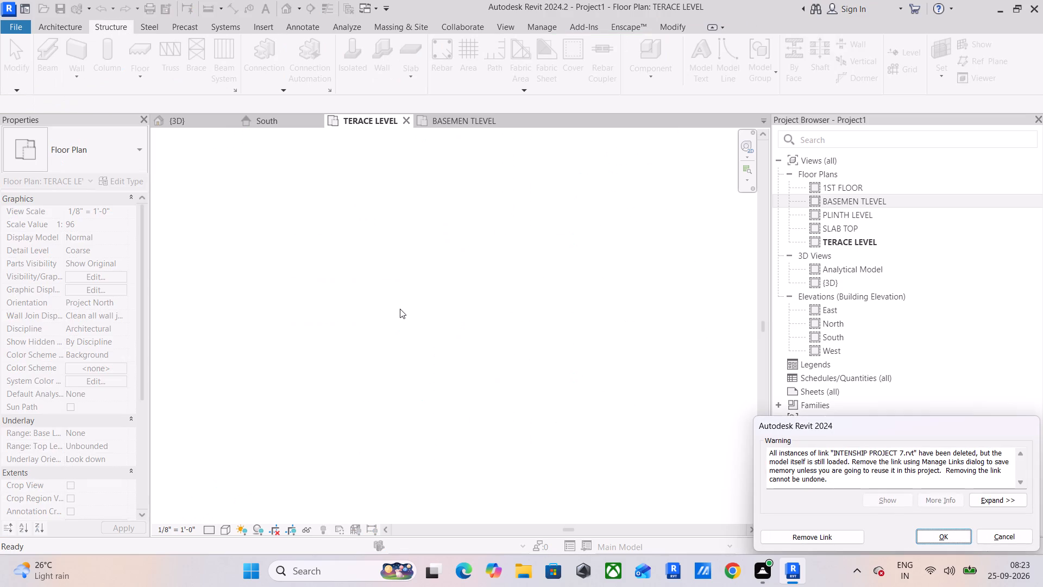
left_click(790, 536)
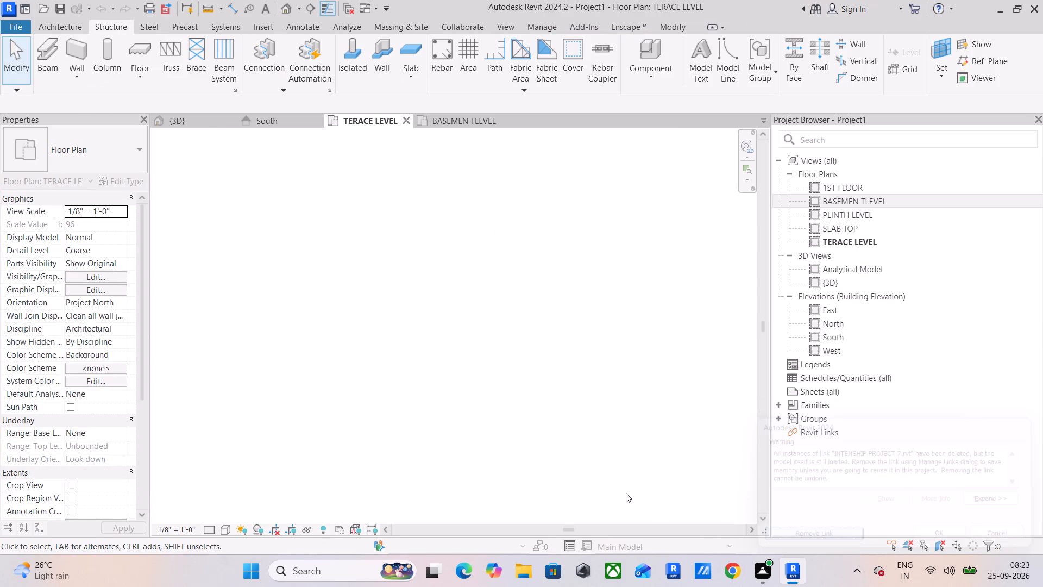
Close the TERACE LEVEL floor plan view.
scroll(606, 446, "down", 6)
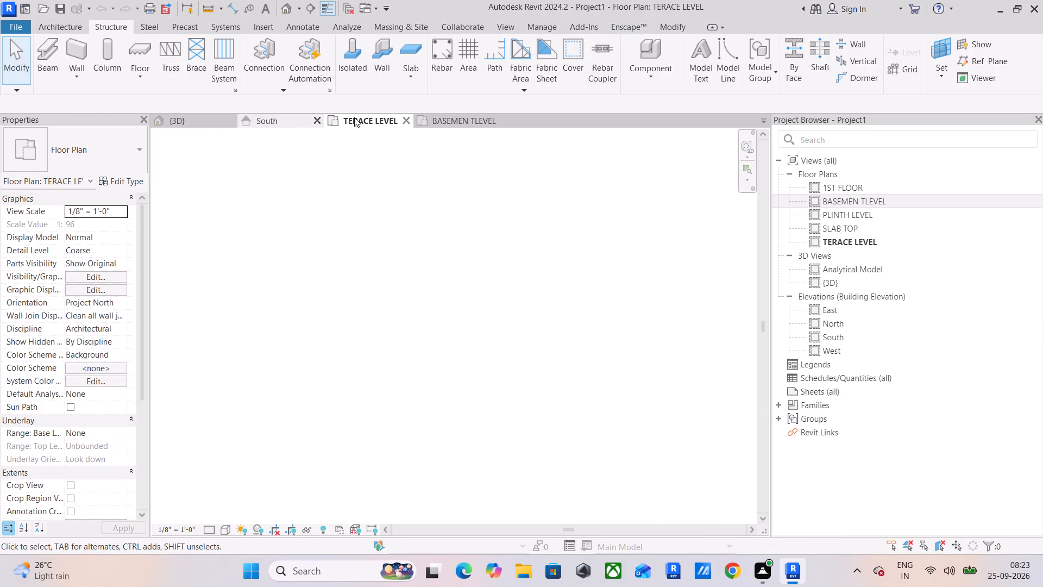
left_click(405, 120)
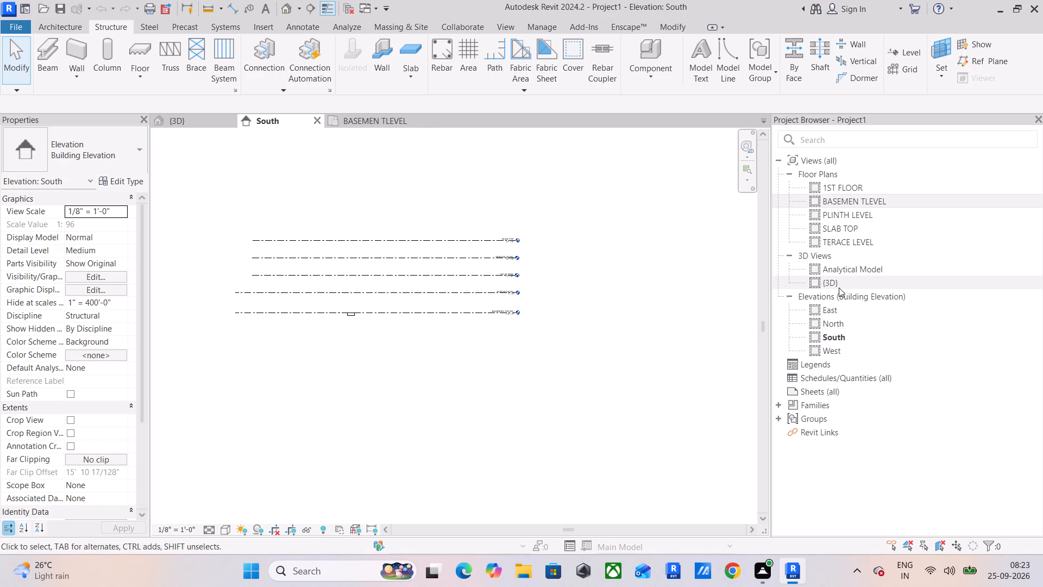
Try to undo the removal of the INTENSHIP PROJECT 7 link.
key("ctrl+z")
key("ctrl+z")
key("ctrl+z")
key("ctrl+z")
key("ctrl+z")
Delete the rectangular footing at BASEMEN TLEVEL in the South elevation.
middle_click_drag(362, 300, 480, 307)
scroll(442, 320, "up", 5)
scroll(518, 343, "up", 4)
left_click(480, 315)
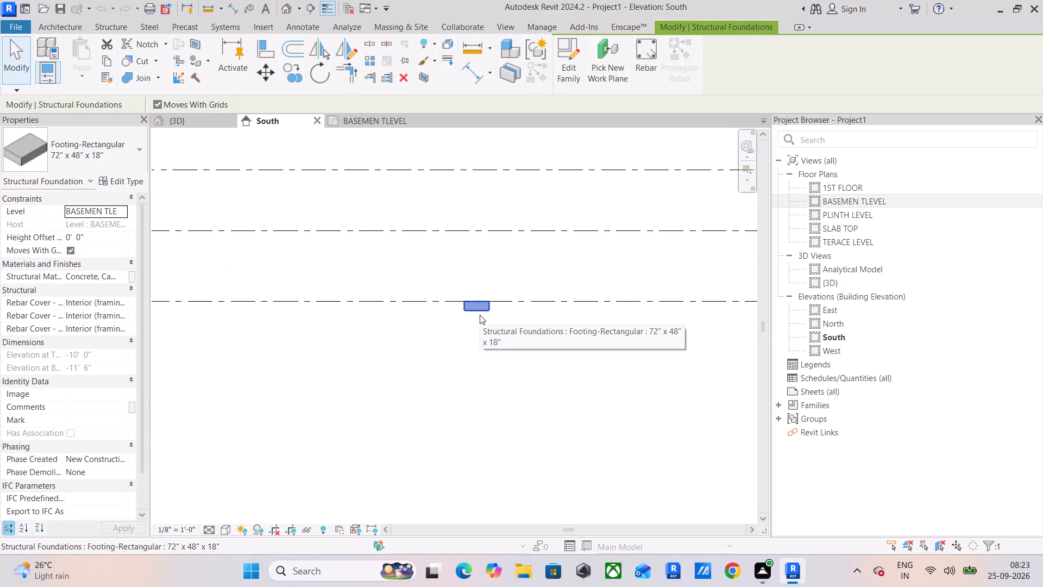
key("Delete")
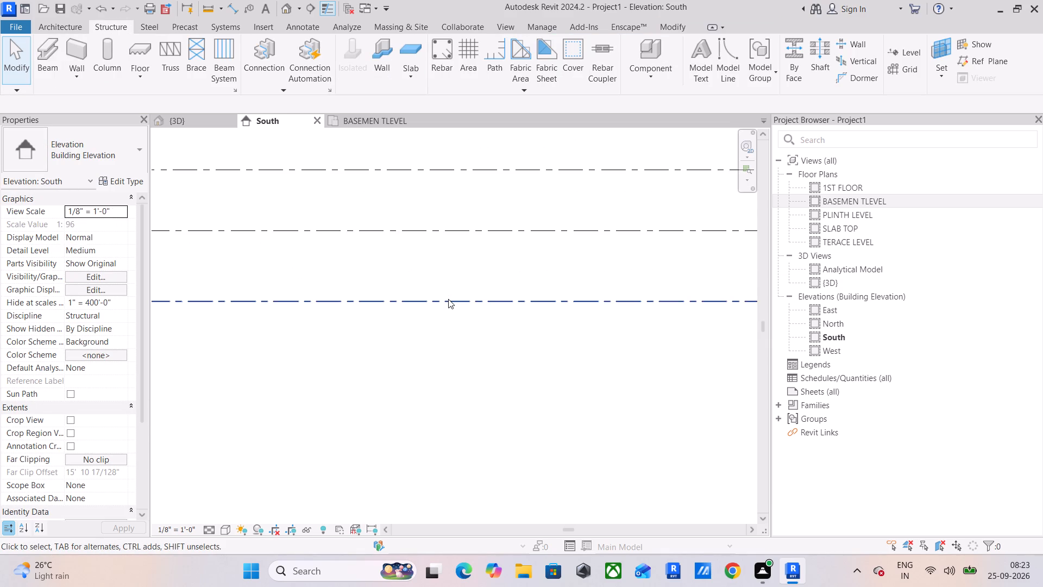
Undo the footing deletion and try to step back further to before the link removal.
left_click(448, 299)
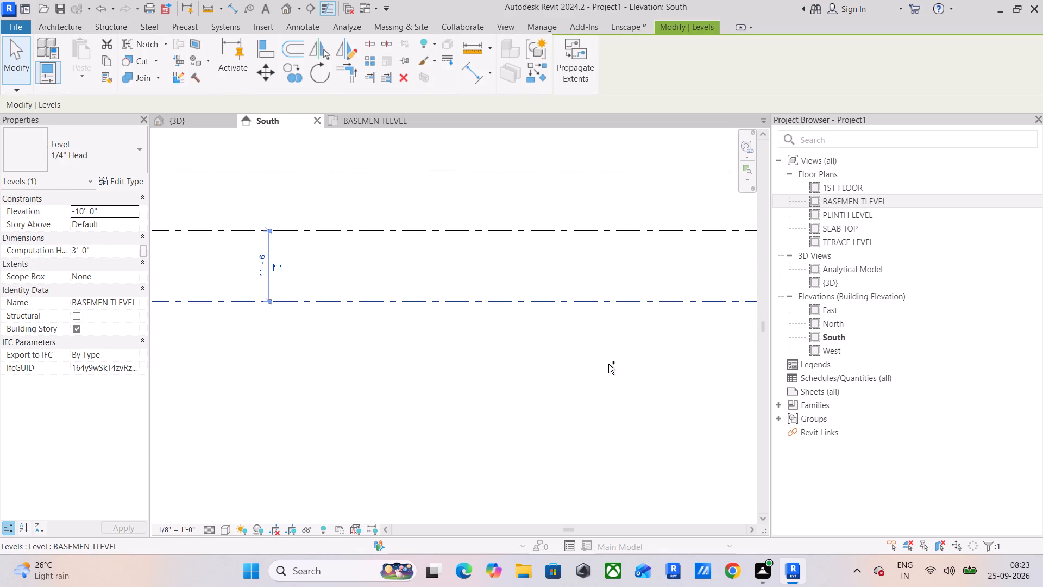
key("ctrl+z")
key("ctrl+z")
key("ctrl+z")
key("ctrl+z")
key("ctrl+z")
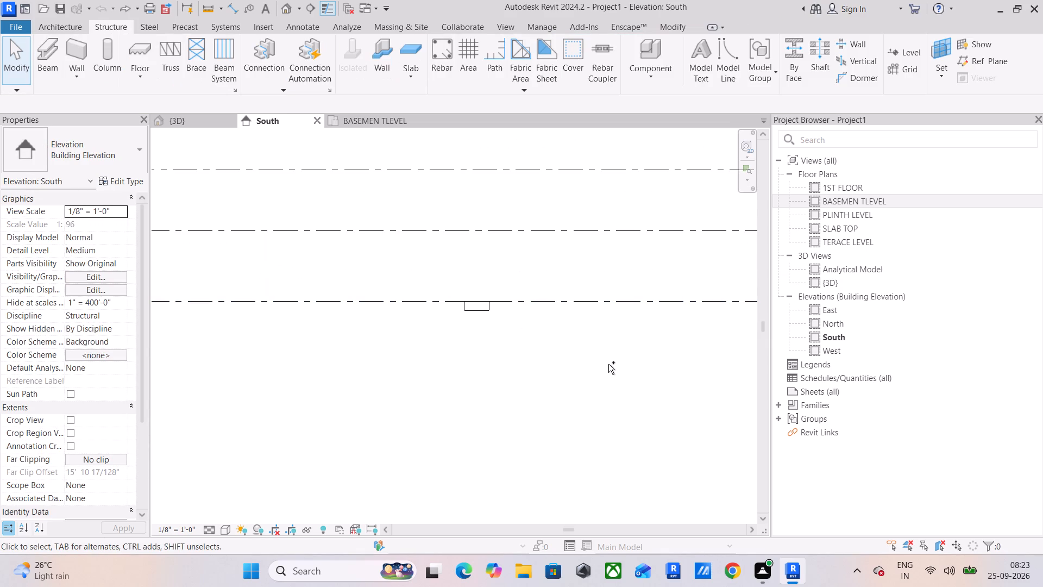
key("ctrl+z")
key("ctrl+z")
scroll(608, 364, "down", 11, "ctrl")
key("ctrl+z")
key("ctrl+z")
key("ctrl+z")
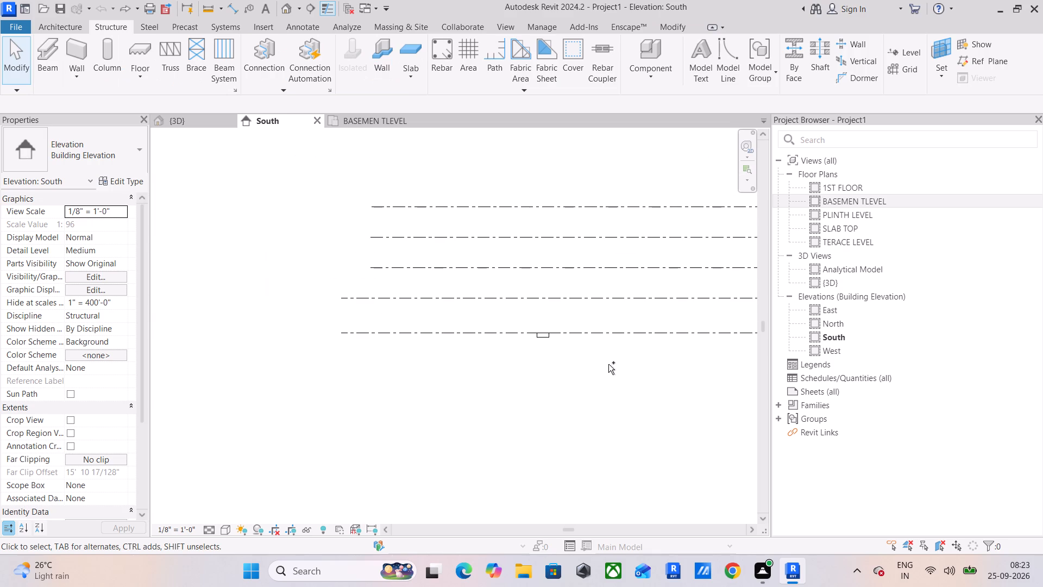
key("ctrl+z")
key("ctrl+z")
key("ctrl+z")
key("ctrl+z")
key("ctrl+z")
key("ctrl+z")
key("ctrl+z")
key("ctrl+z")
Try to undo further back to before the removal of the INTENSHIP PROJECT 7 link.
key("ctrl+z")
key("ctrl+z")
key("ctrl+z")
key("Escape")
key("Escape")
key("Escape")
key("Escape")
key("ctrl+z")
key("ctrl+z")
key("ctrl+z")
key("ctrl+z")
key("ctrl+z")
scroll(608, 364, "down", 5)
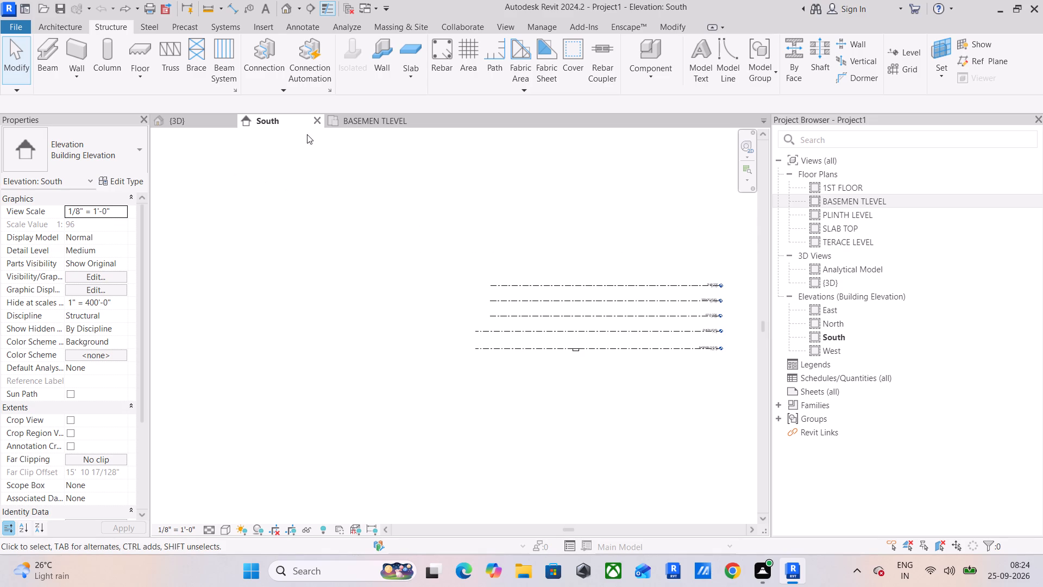
Close the South, 3D and BASEMEN TLEVEL views and close Project1 without saving it.
left_click(316, 121)
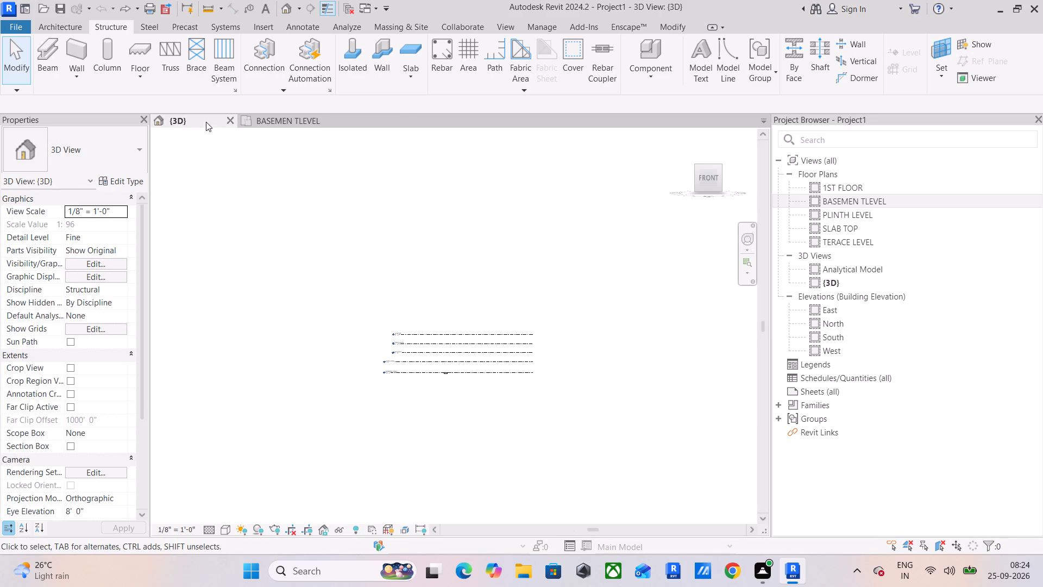
left_click(228, 122)
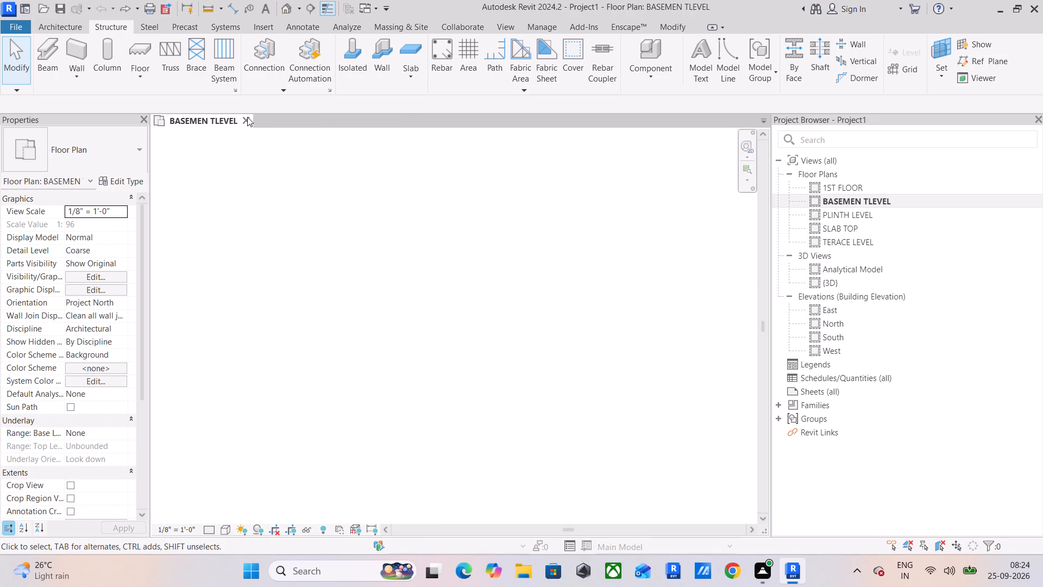
left_click(246, 121)
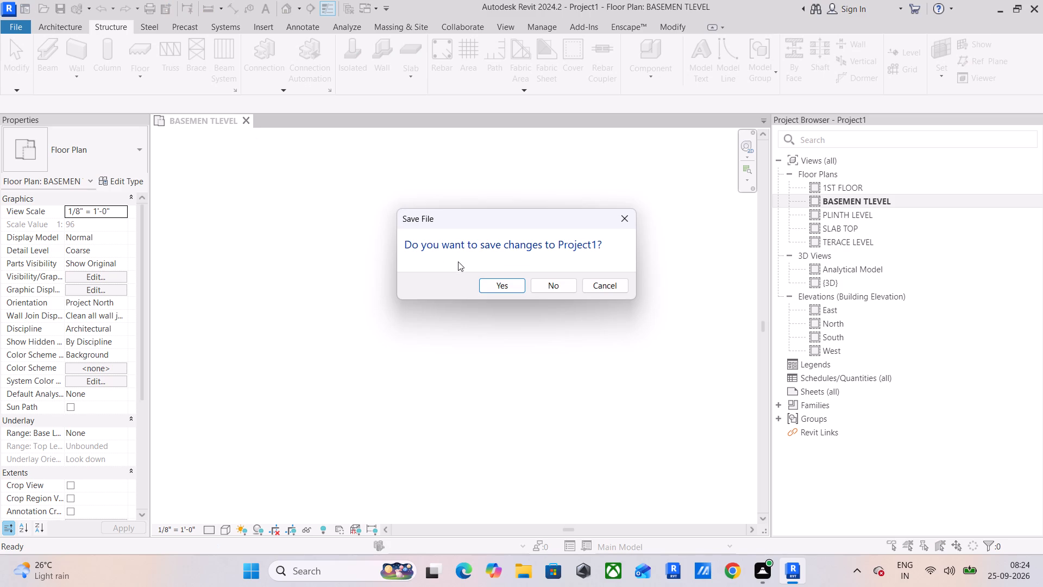
left_click(497, 289)
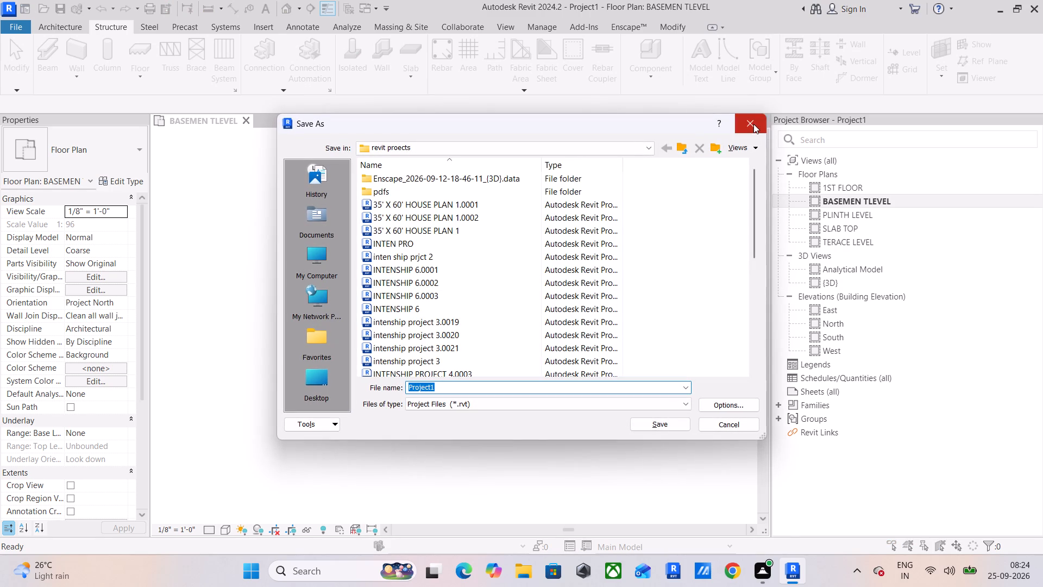
left_click(753, 124)
left_click(243, 120)
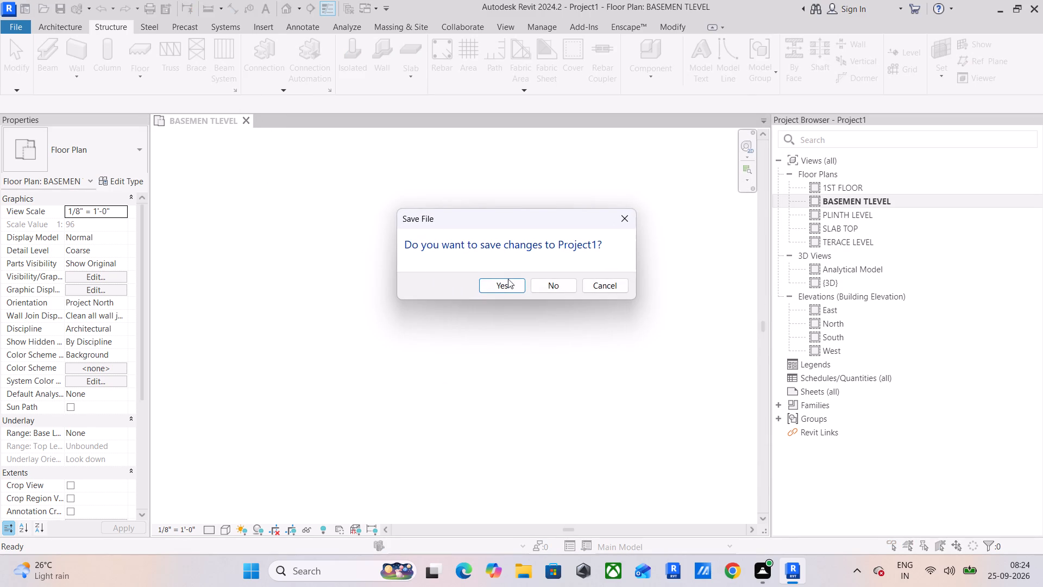
left_click(548, 293)
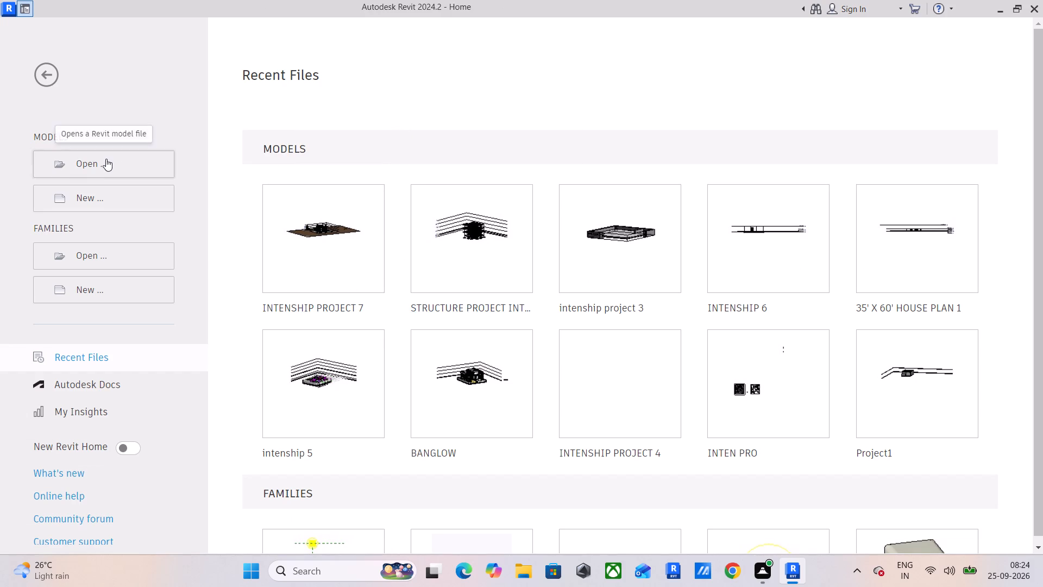
Create a new project from the Structural Analysis-Default template in the English-Imperial templates folder.
left_click(110, 196)
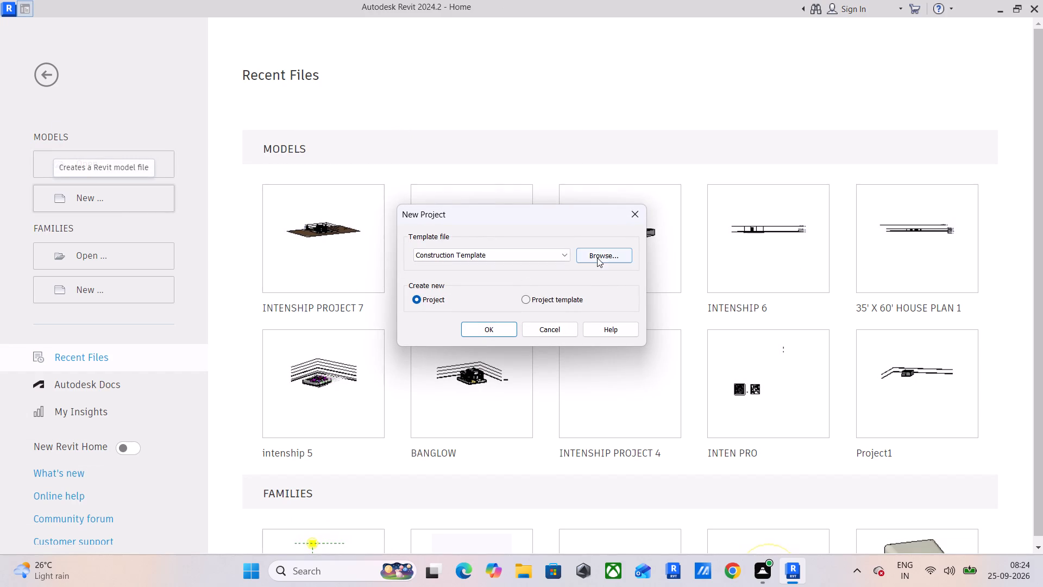
left_click(597, 258)
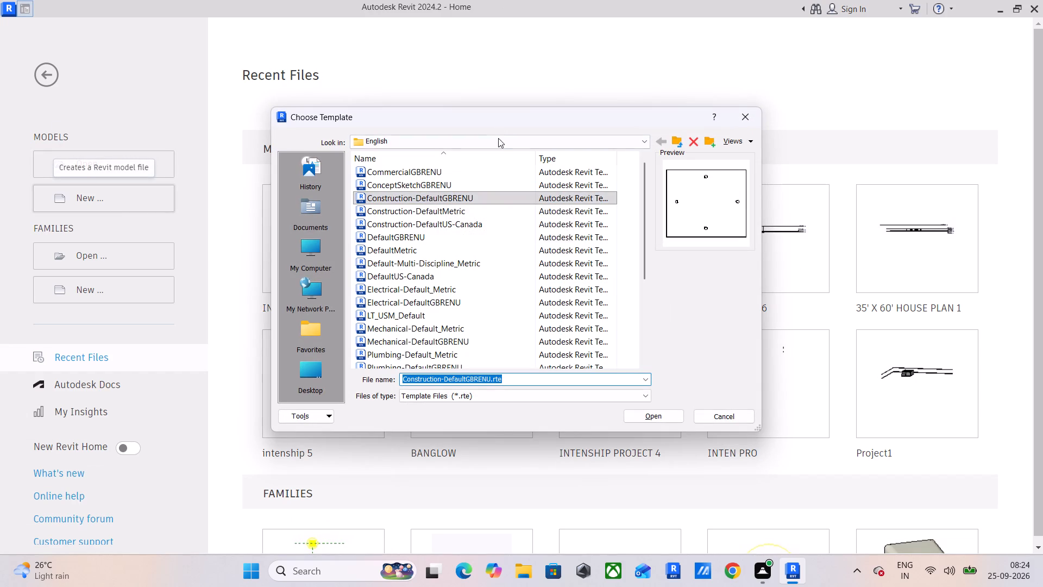
left_click(498, 138)
left_click(463, 220)
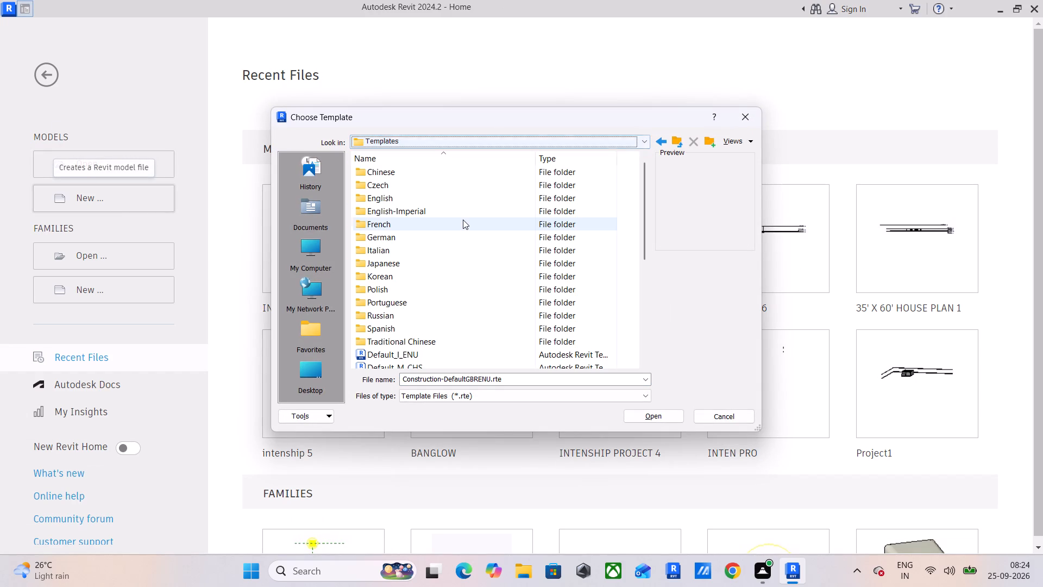
double_click(456, 213)
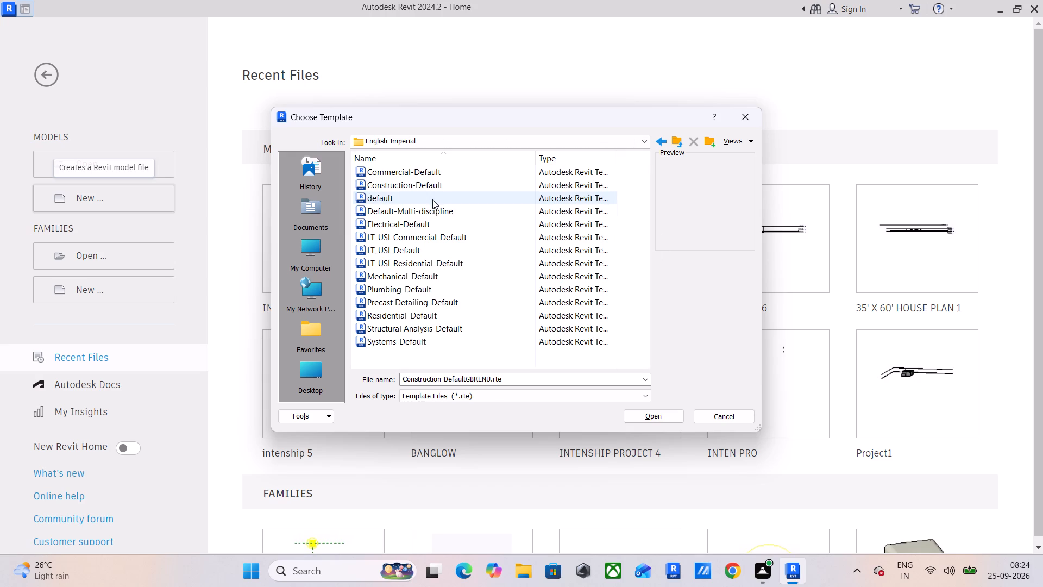
left_click(418, 328)
double_click(418, 328)
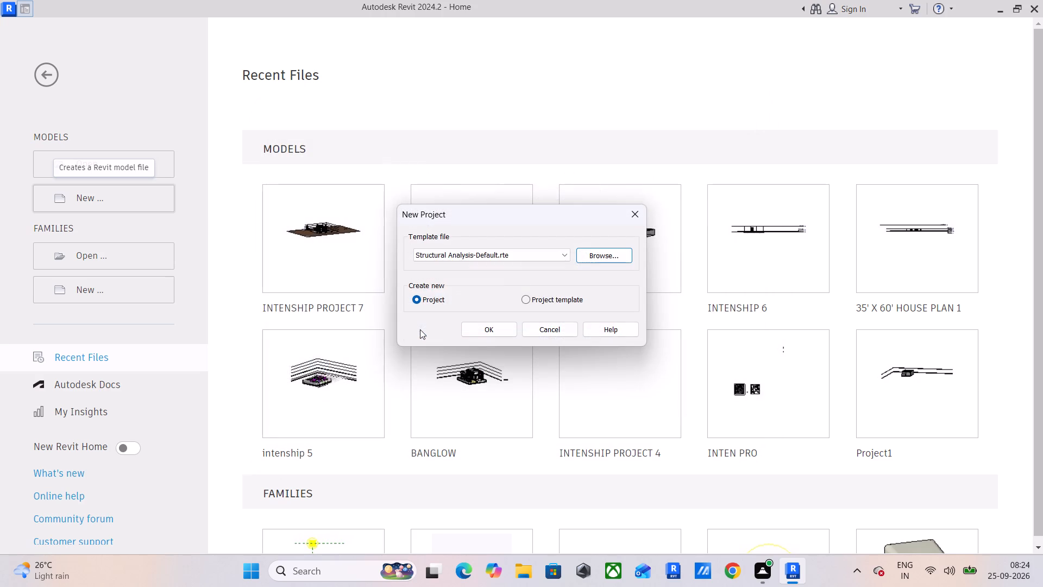
left_click(497, 331)
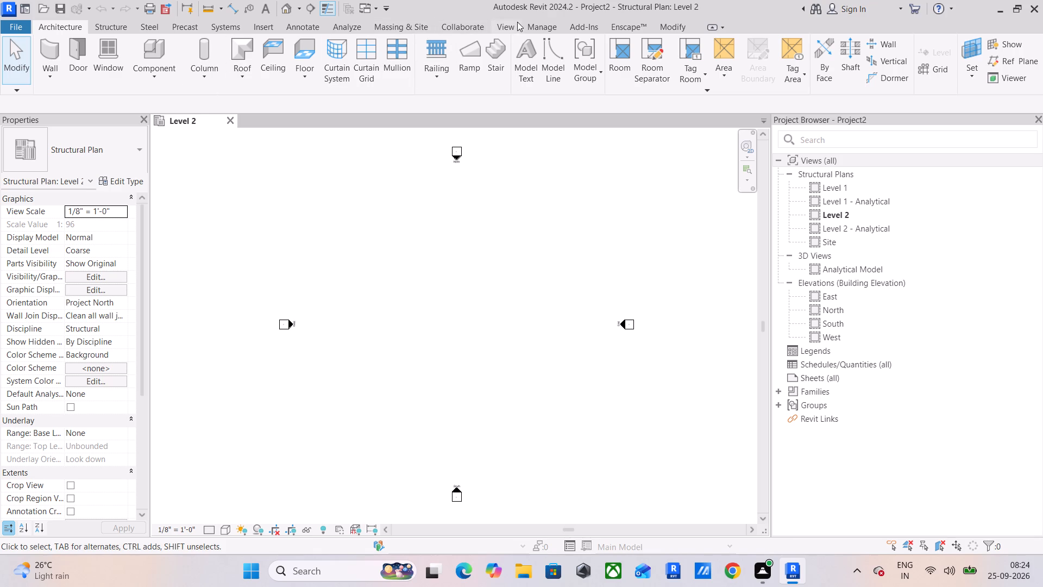
Link INTENSHIP PROJECT 7.rvt from the revit proects folder on drive D, positioned Auto - Internal Origin to Internal Origin.
left_click(273, 26)
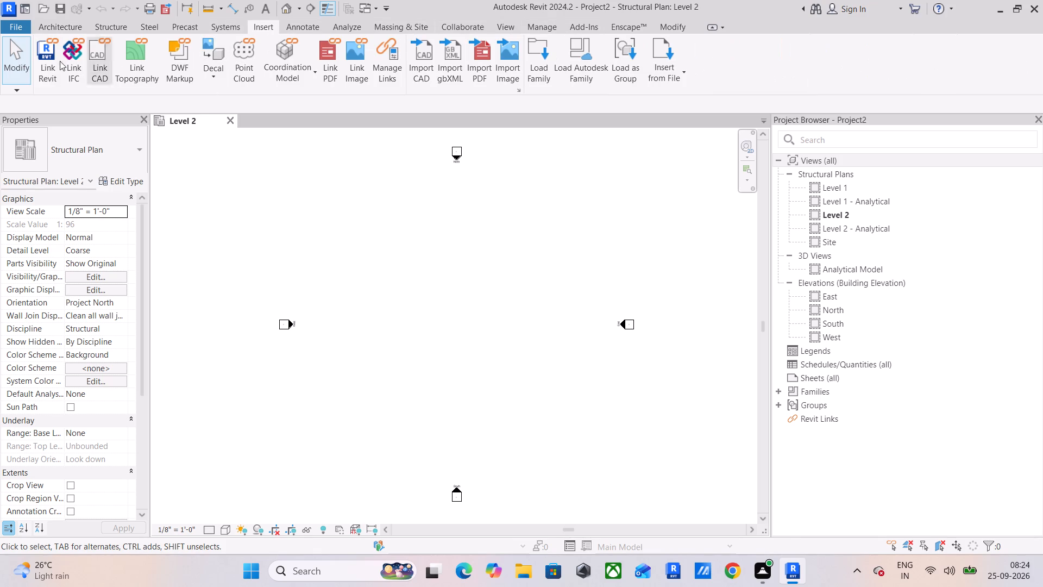
left_click(45, 60)
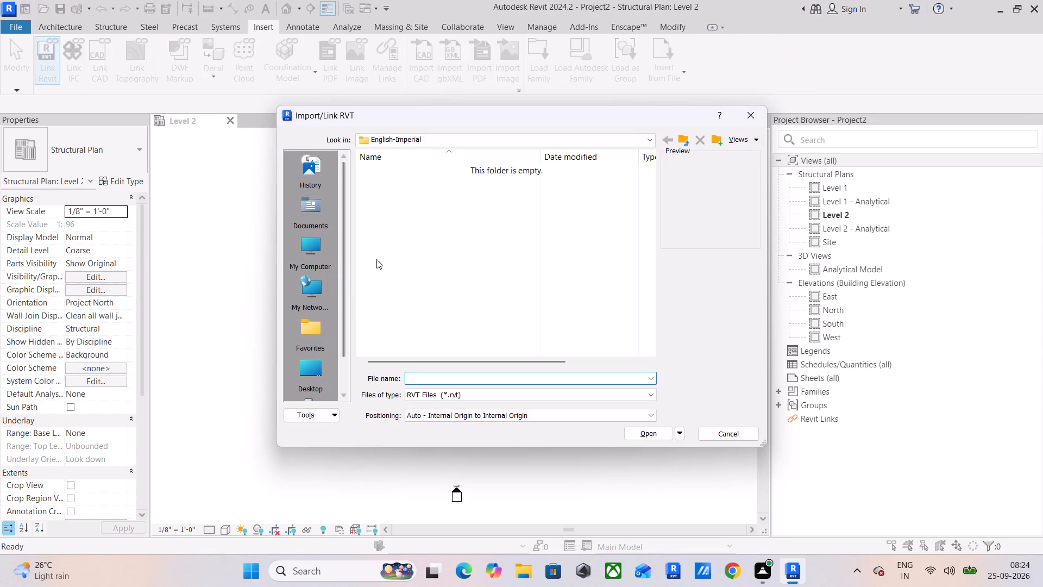
double_click(312, 246)
double_click(437, 202)
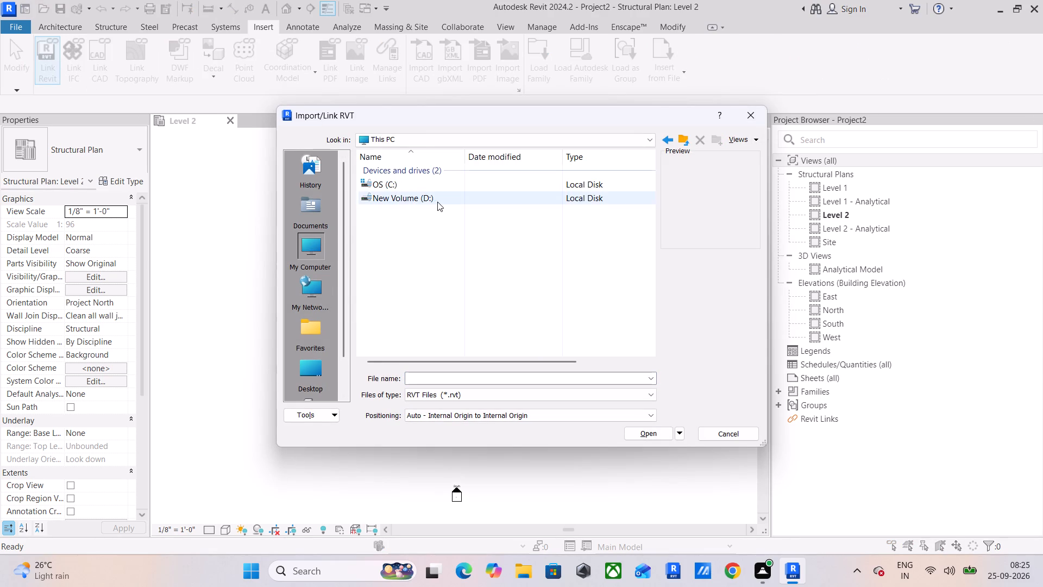
double_click(441, 218)
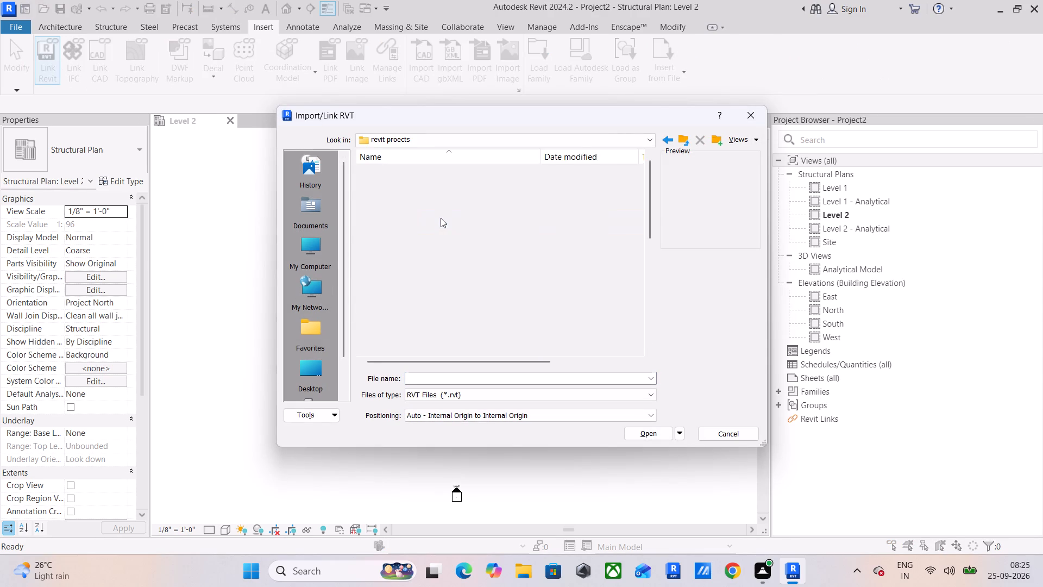
scroll(441, 218, "down", 5)
left_click(458, 277)
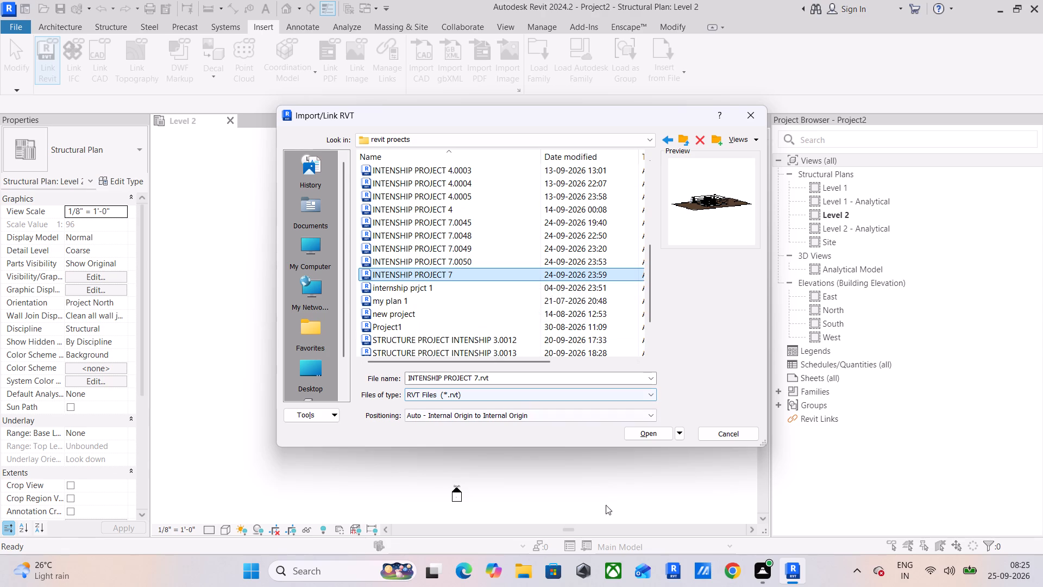
left_click(658, 440)
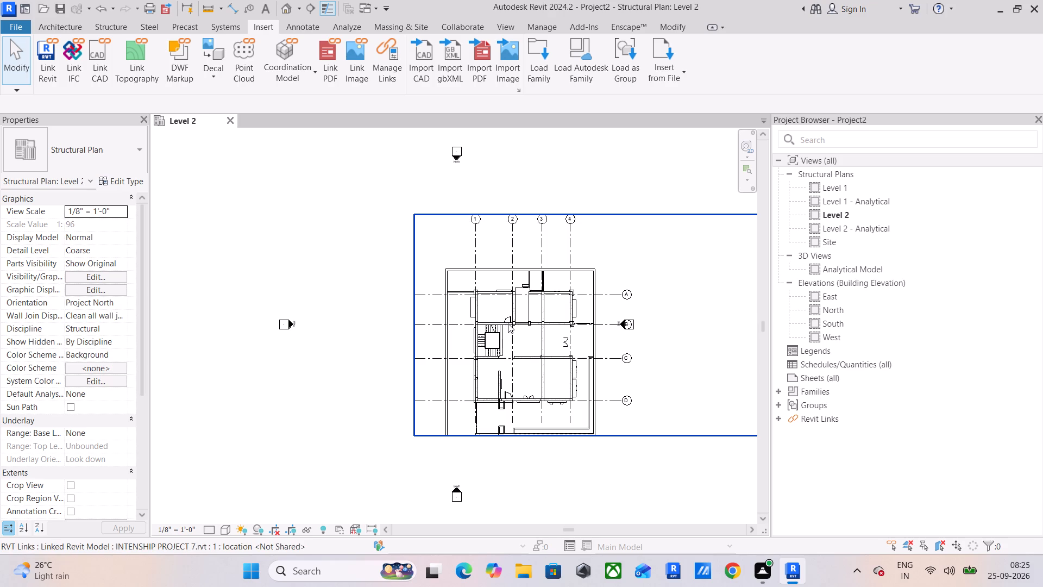
Move the linked building in the Level 2 plan so it sits centrally between the four elevation markers.
left_click(508, 323)
left_click_drag(508, 323, 442, 286)
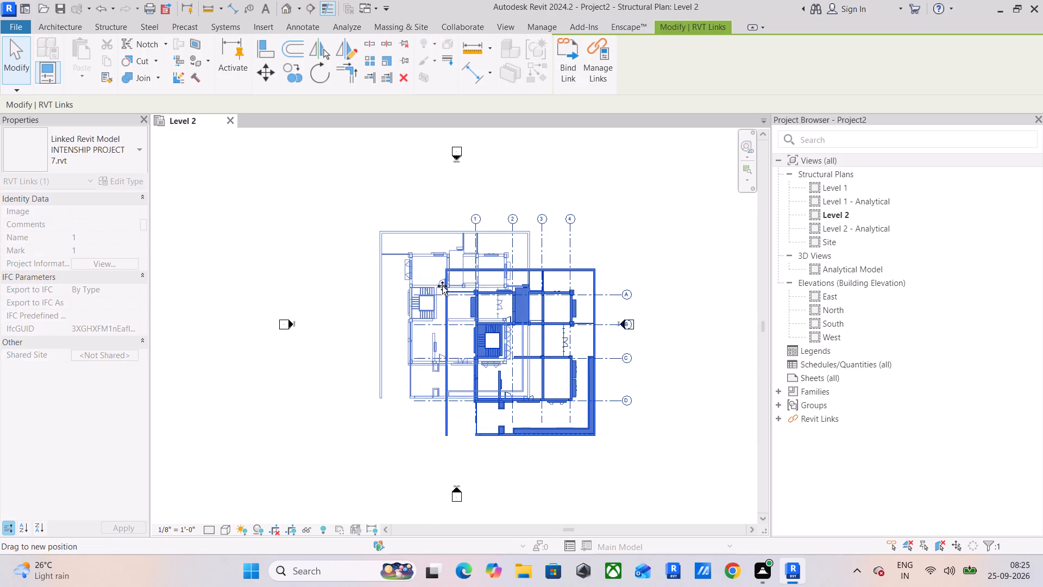
left_click_drag(442, 286, 443, 287)
left_click_drag(443, 287, 450, 303)
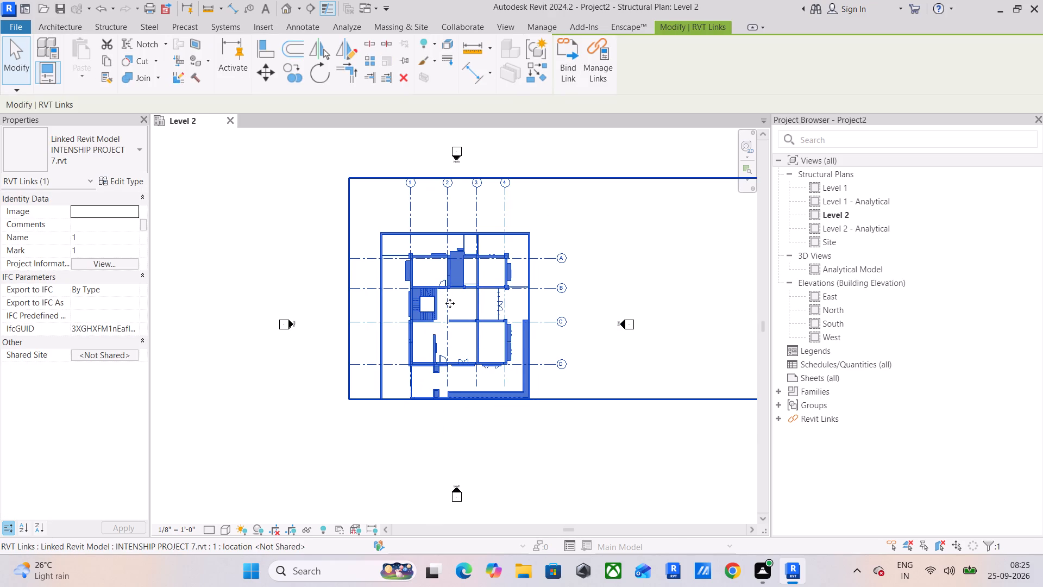
left_click_drag(450, 303, 448, 305)
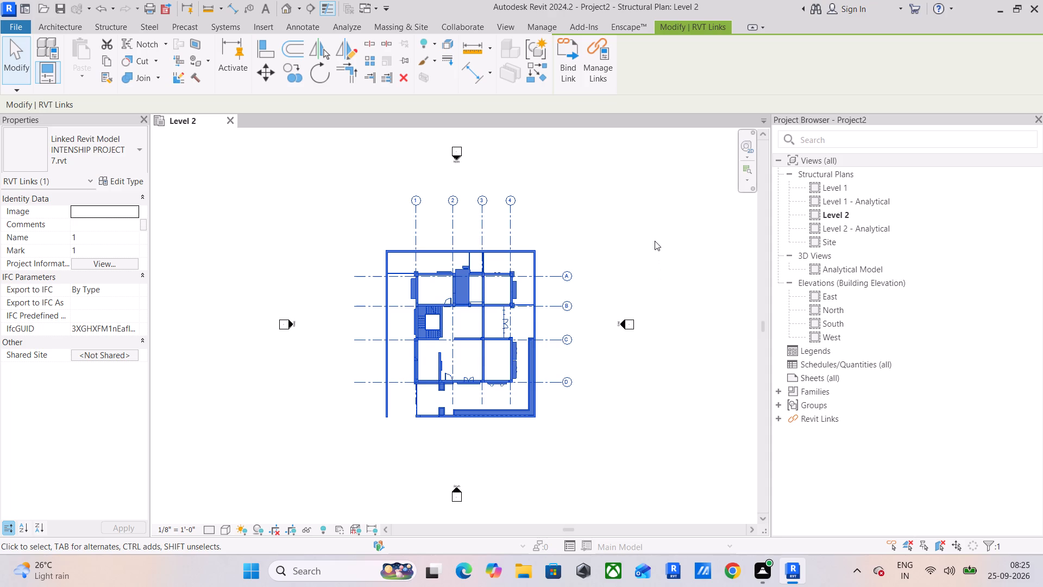
left_click(654, 216)
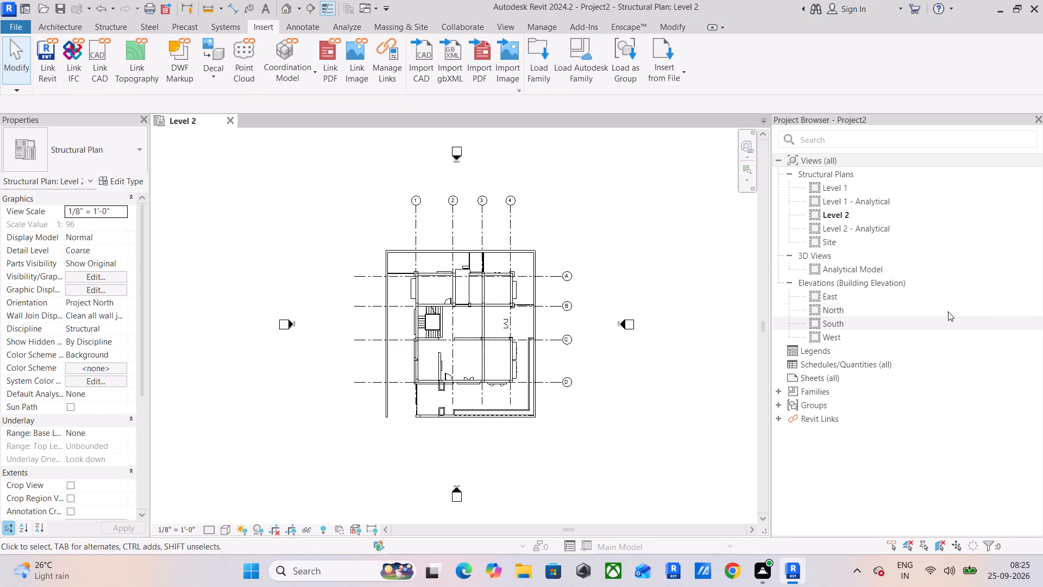
Open the East elevation and examine the linked building's levels against the project's own levels.
double_click(865, 301)
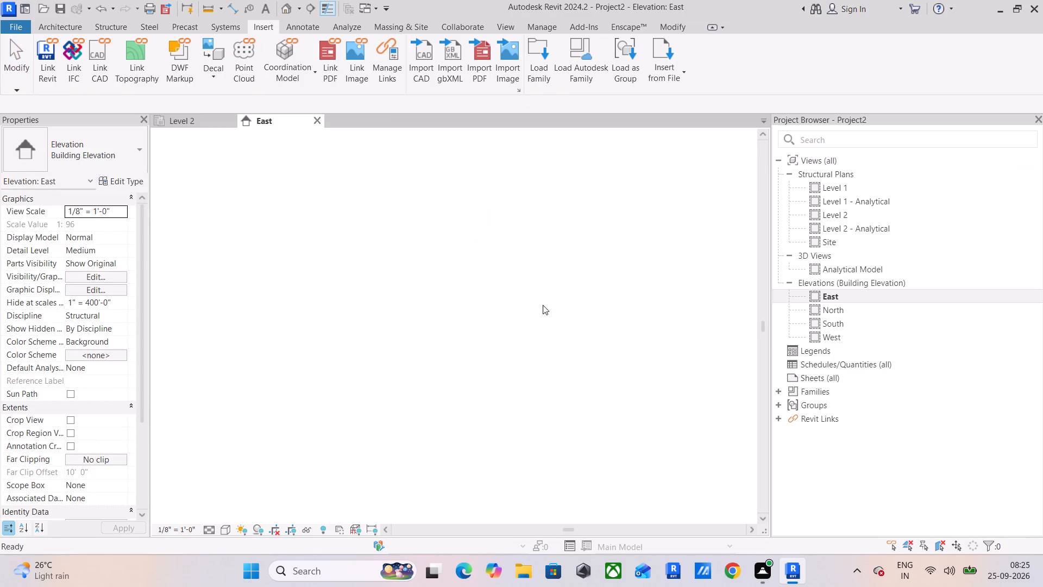
scroll(454, 305, "up", 4)
middle_click_drag(466, 305, 347, 262)
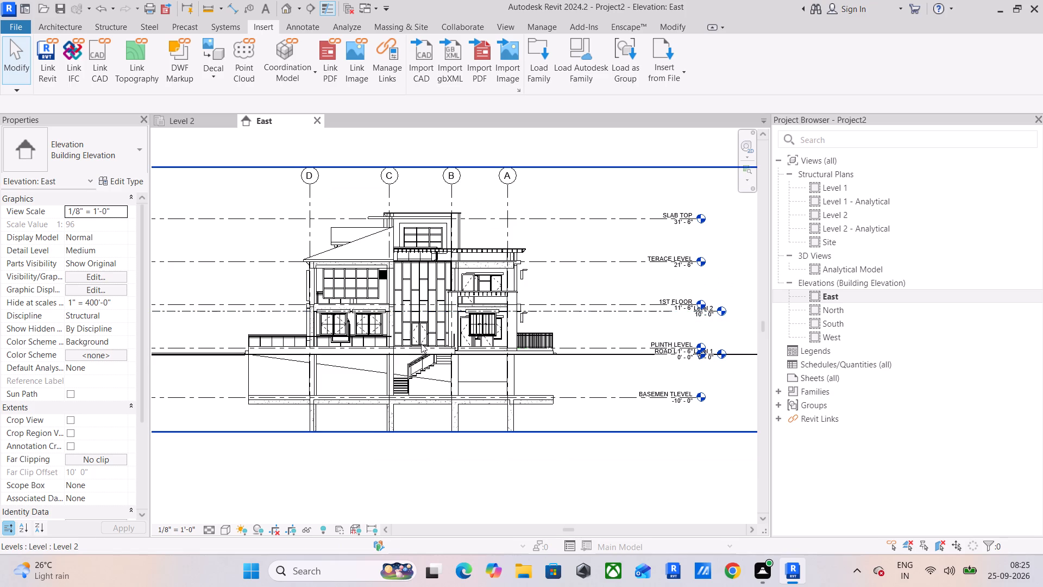
middle_click_drag(535, 349, 464, 339)
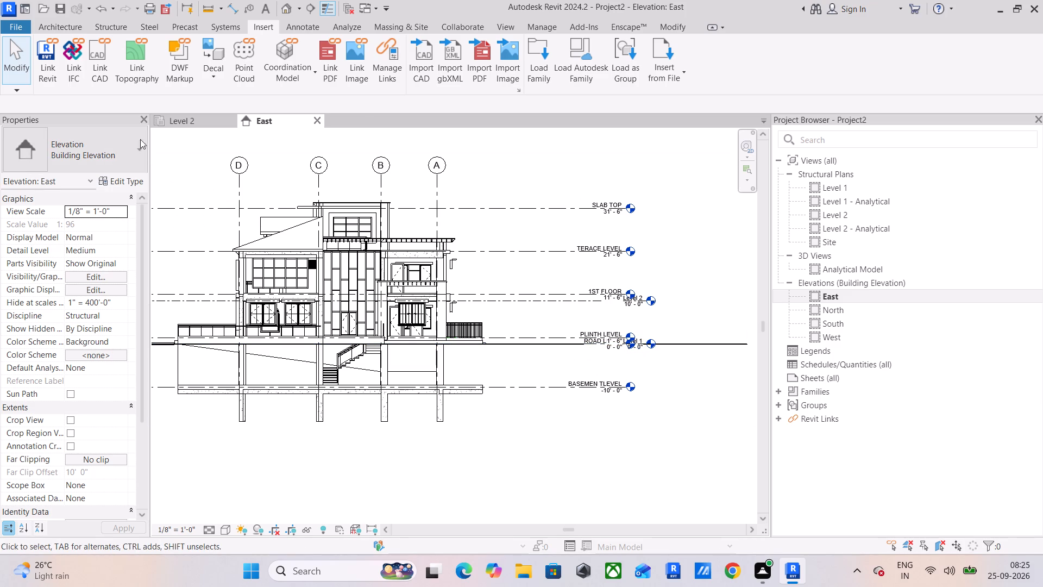
Pin the INTENSHIP PROJECT 7 link in place in the Level 2 plan and test it by trying to move it.
left_click(175, 125)
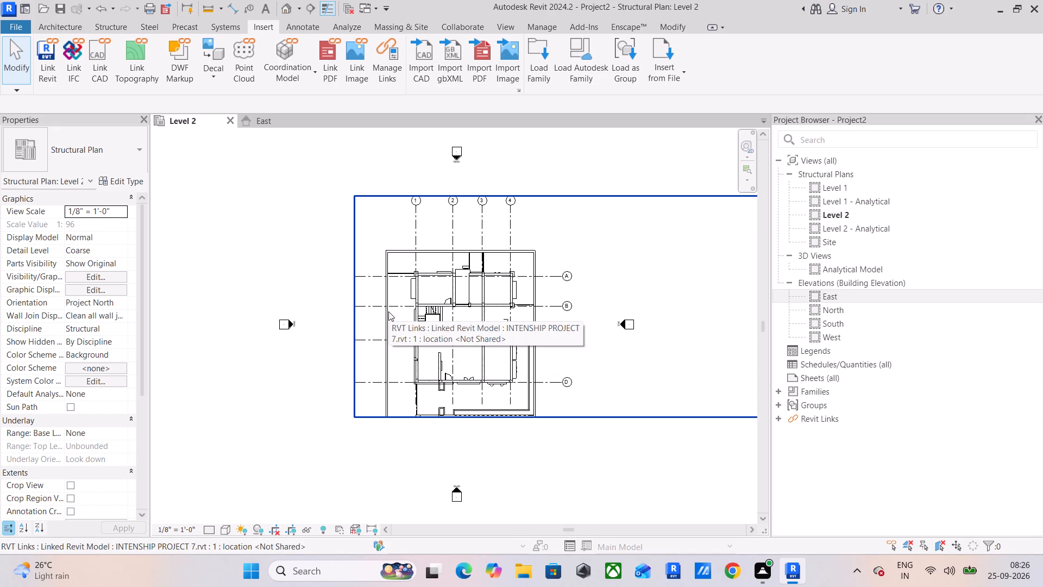
left_click(380, 283)
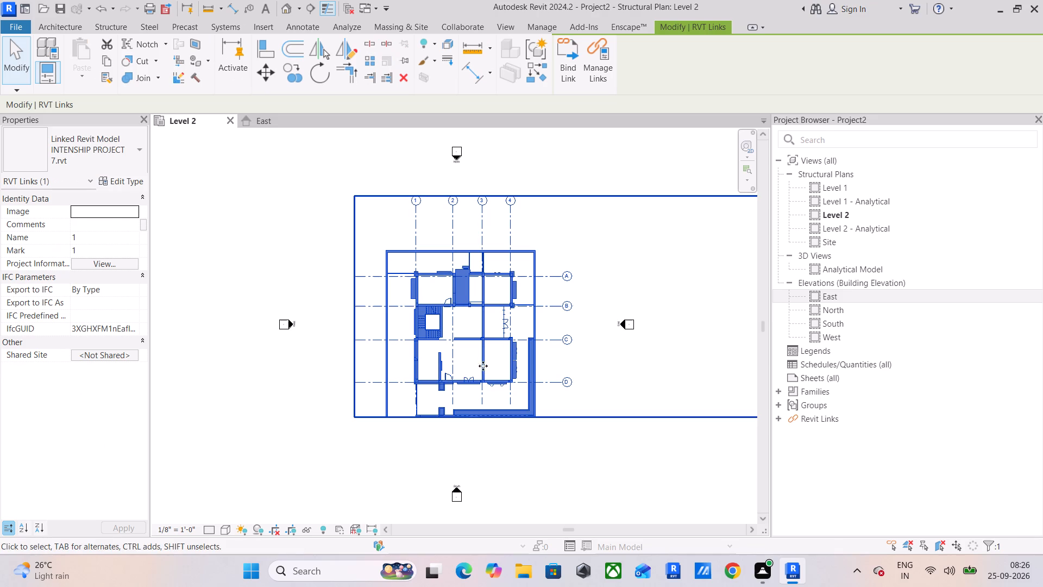
left_click(401, 59)
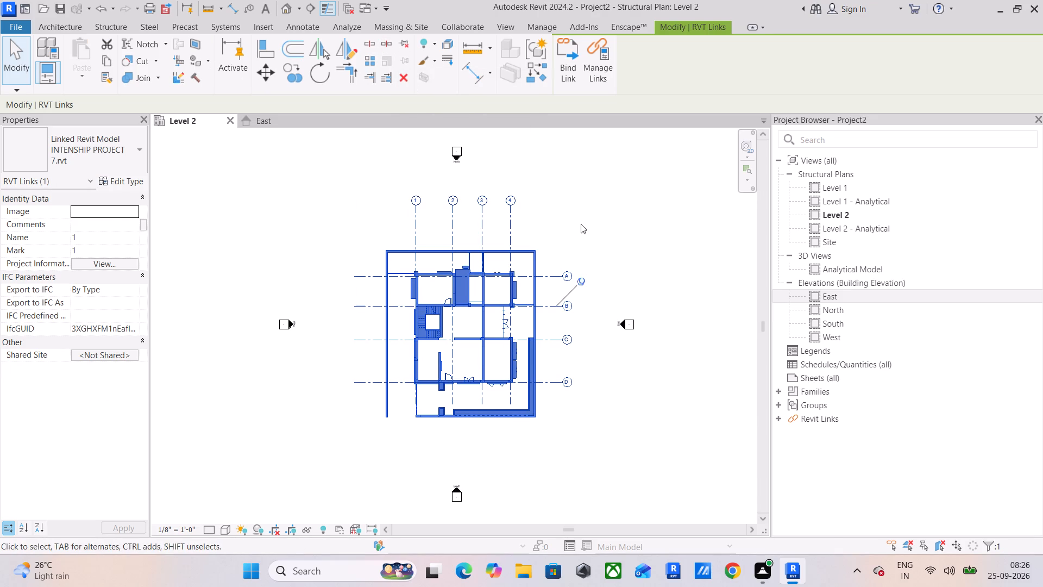
left_click(620, 188)
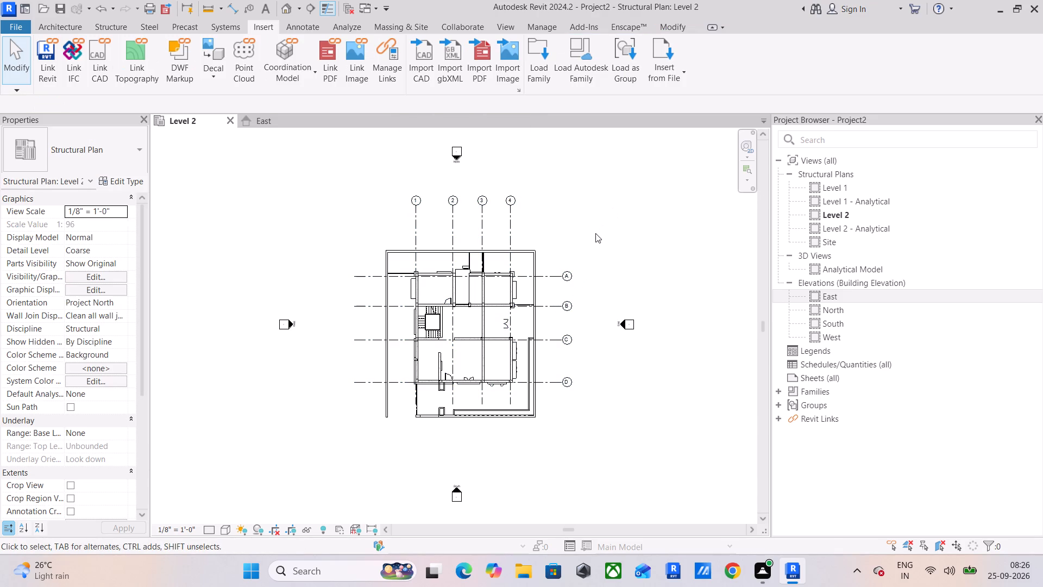
left_click_drag(433, 282, 531, 350)
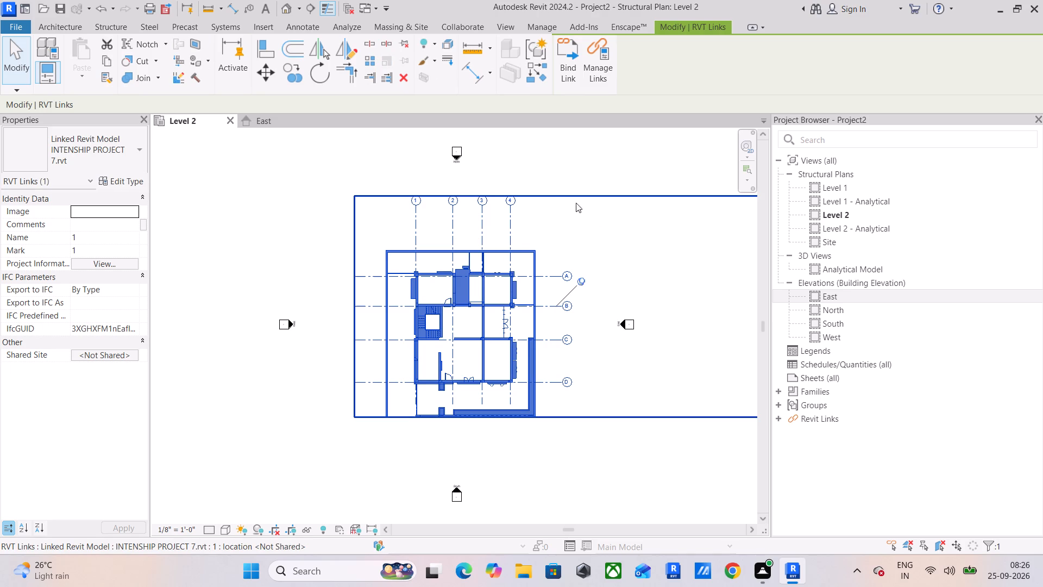
Return to the East elevation and clear the selection of the linked model.
left_click(268, 123)
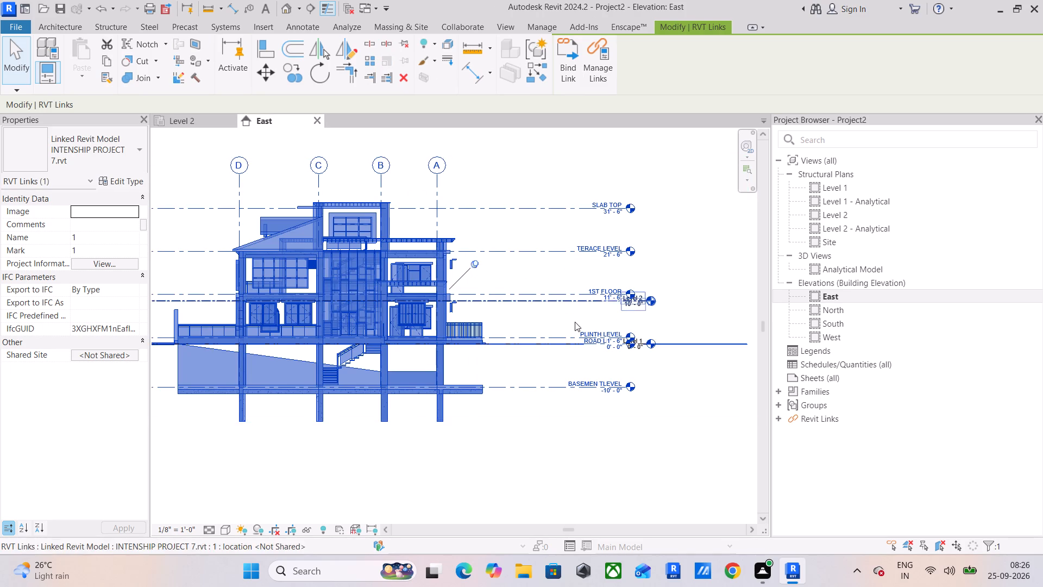
left_click(629, 446)
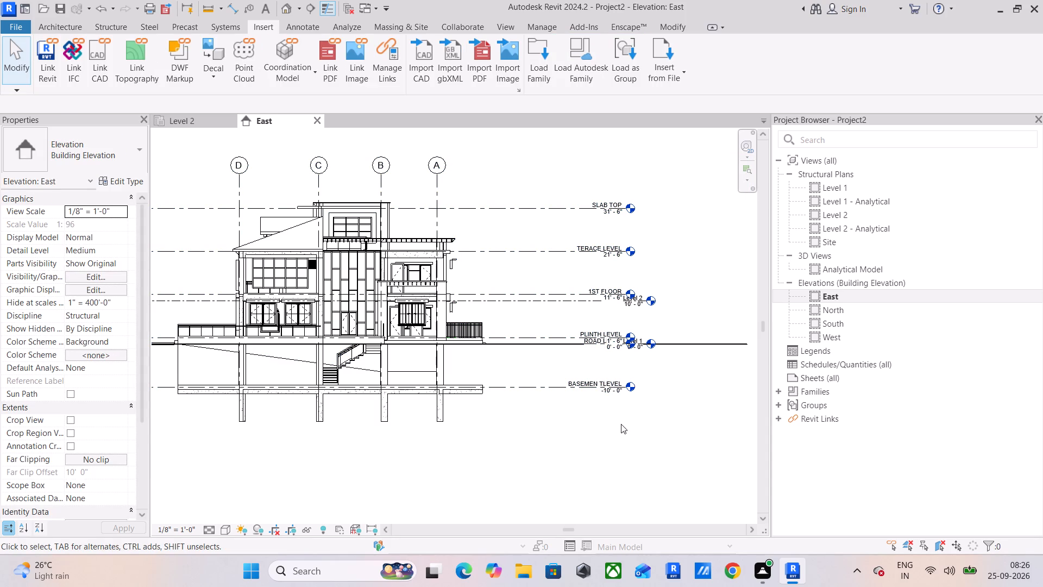
Delete the project's own Level 1 and Level 2 in the East elevation, together with their plan views.
middle_click_drag(659, 416, 700, 406)
scroll(582, 413, "down", 3)
middle_click_drag(572, 412, 618, 410)
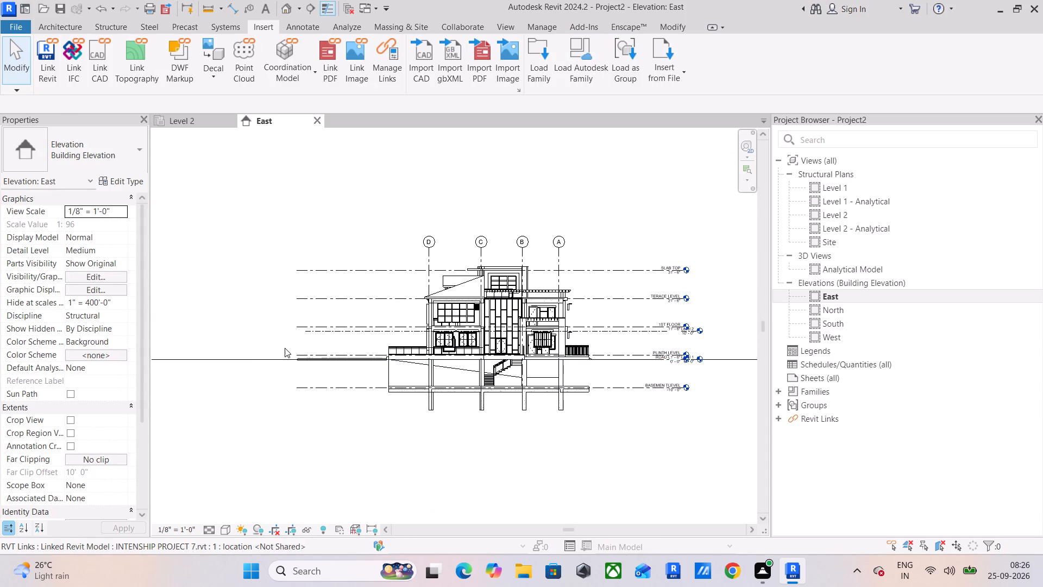
scroll(292, 345, "up", 5)
left_click(355, 321)
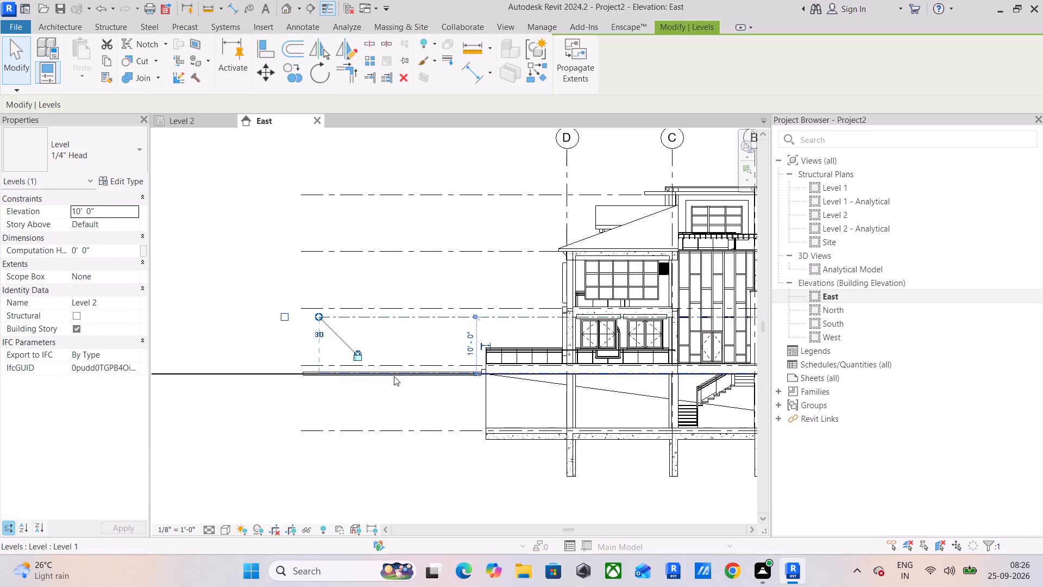
middle_click_drag(394, 376, 160, 358)
middle_click_drag(483, 357, 151, 336)
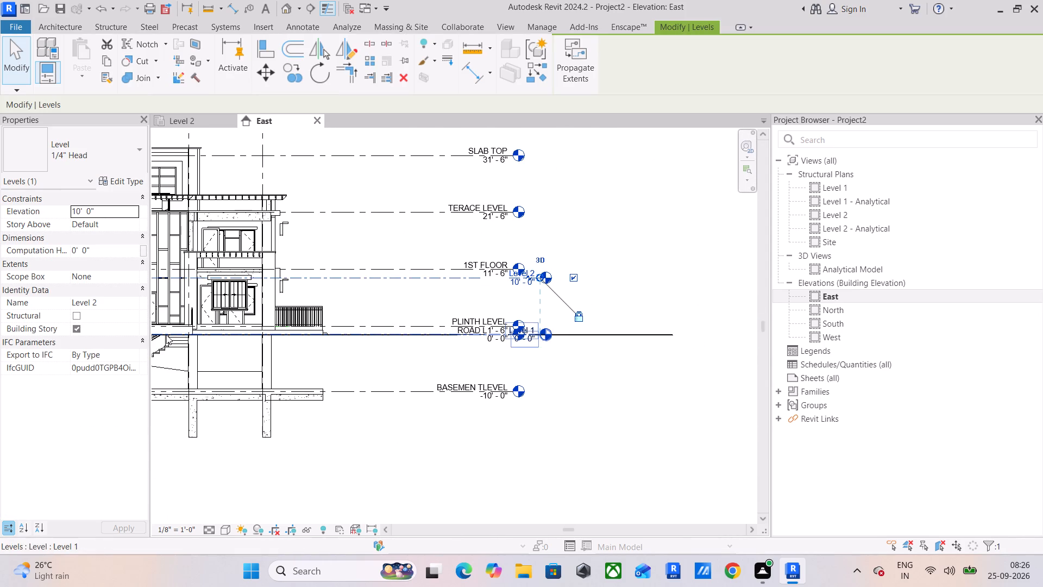
scroll(422, 330, "up", 4)
scroll(506, 330, "up", 1)
middle_click_drag(502, 330, 423, 349)
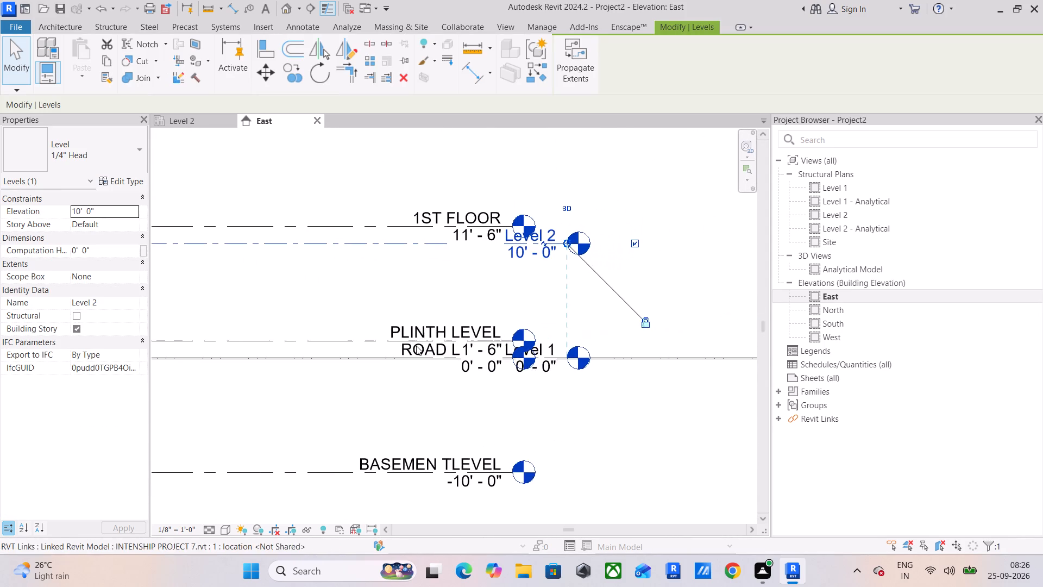
scroll(388, 348, "up", 5)
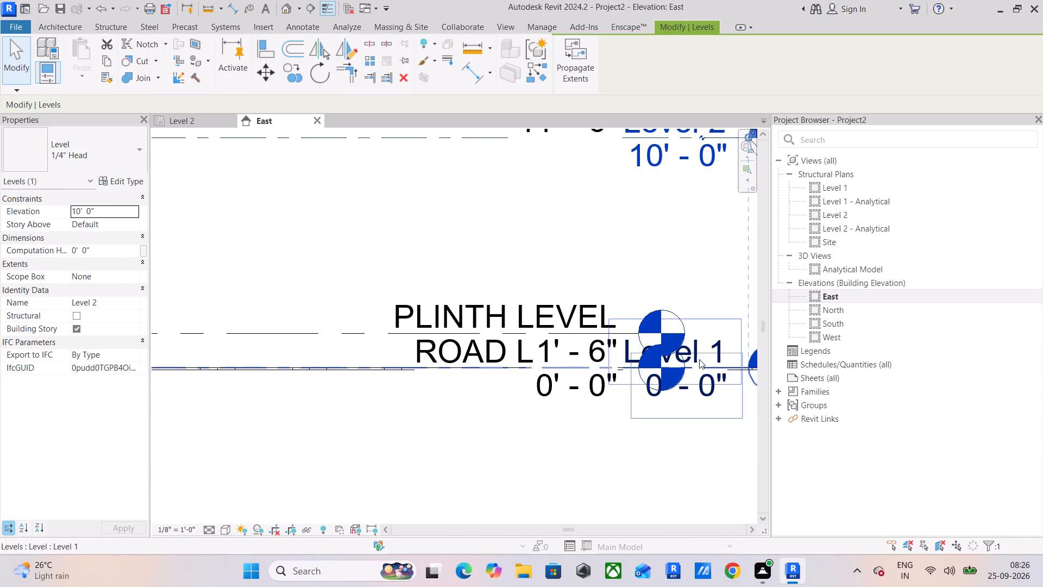
left_click(501, 365, "ctrl")
scroll(506, 403, "down", 6)
middle_click_drag(534, 398, 568, 373)
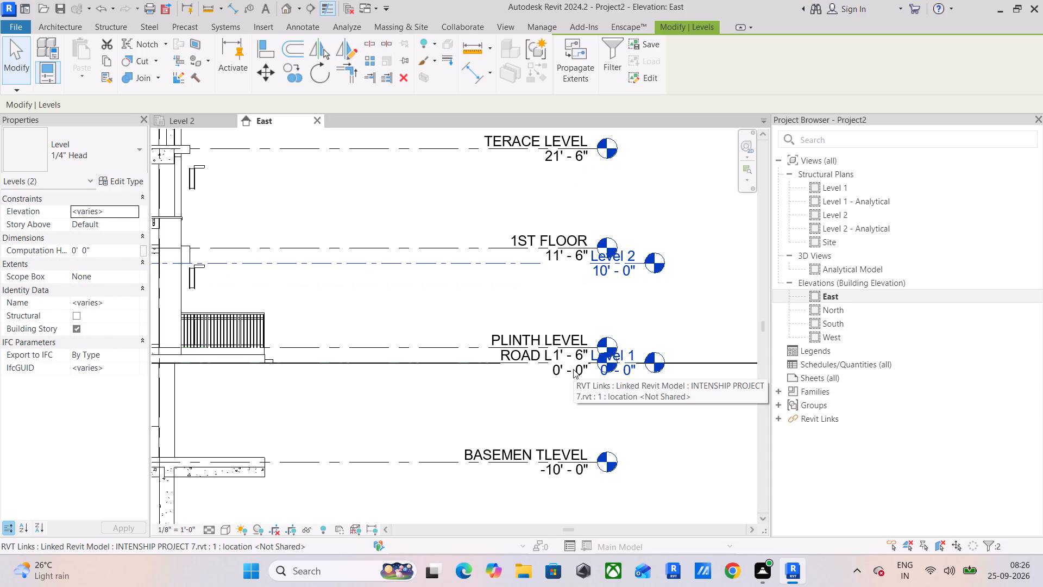
key("Delete")
left_click(582, 329)
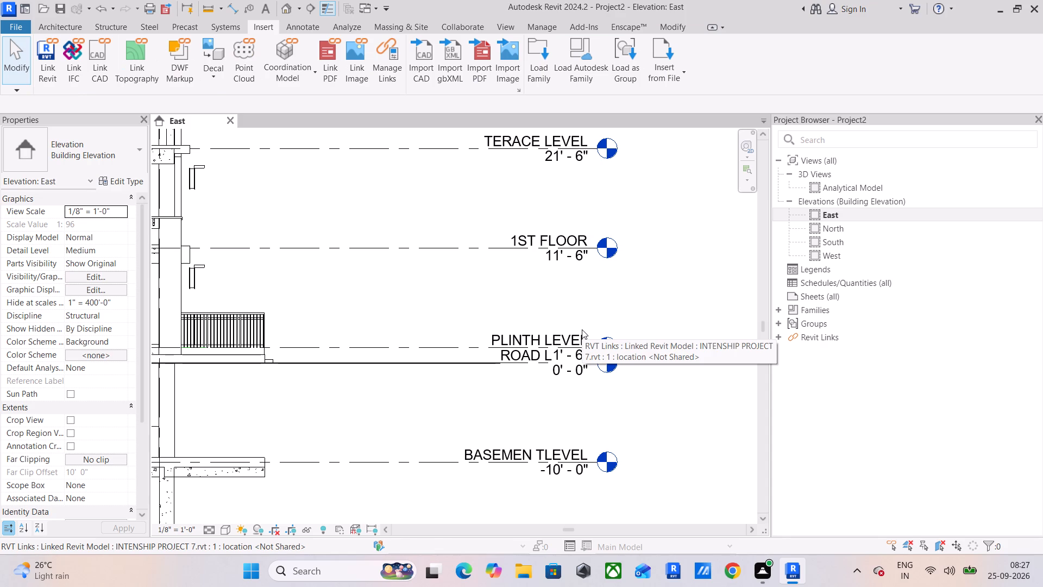
Examine the linked building's levels and the small projecting elements outside its wall beyond grid A in the East elevation.
scroll(651, 335, "down", 5)
middle_click_drag(606, 344, 704, 340)
scroll(554, 348, "down", 4)
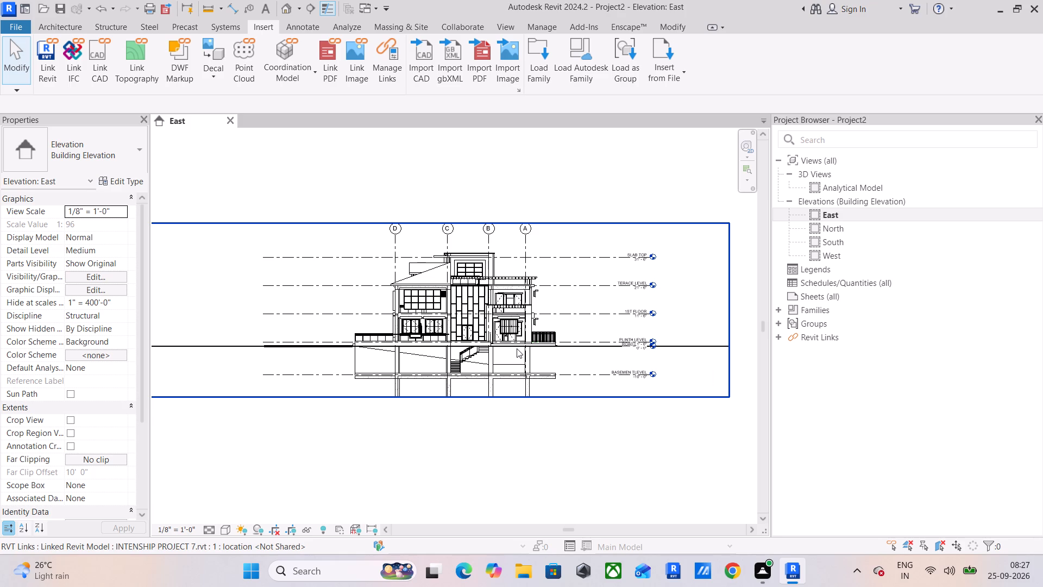
scroll(561, 388, "up", 5)
middle_click_drag(617, 377, 587, 391)
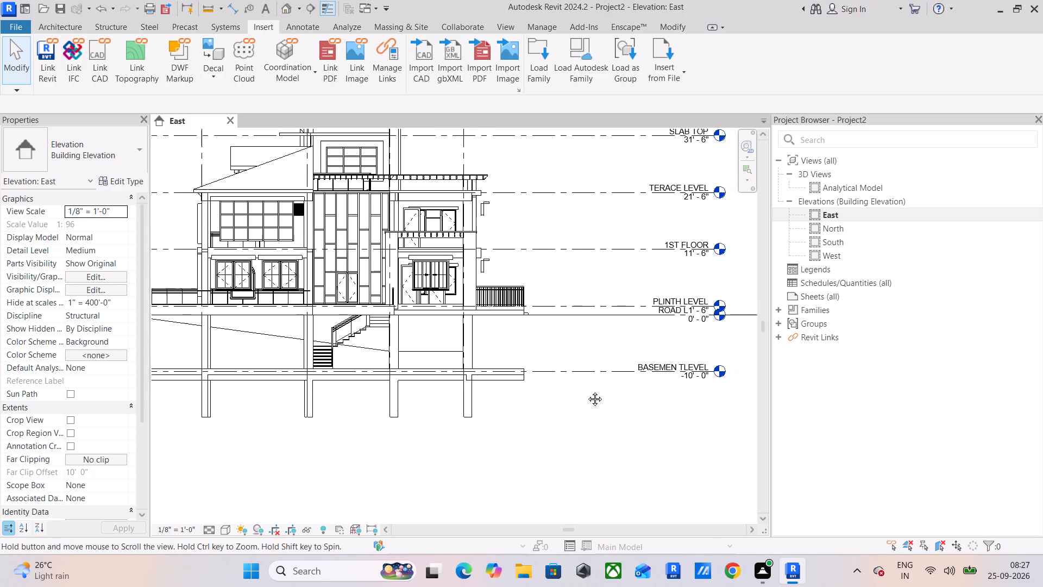
middle_click_drag(587, 391, 582, 392)
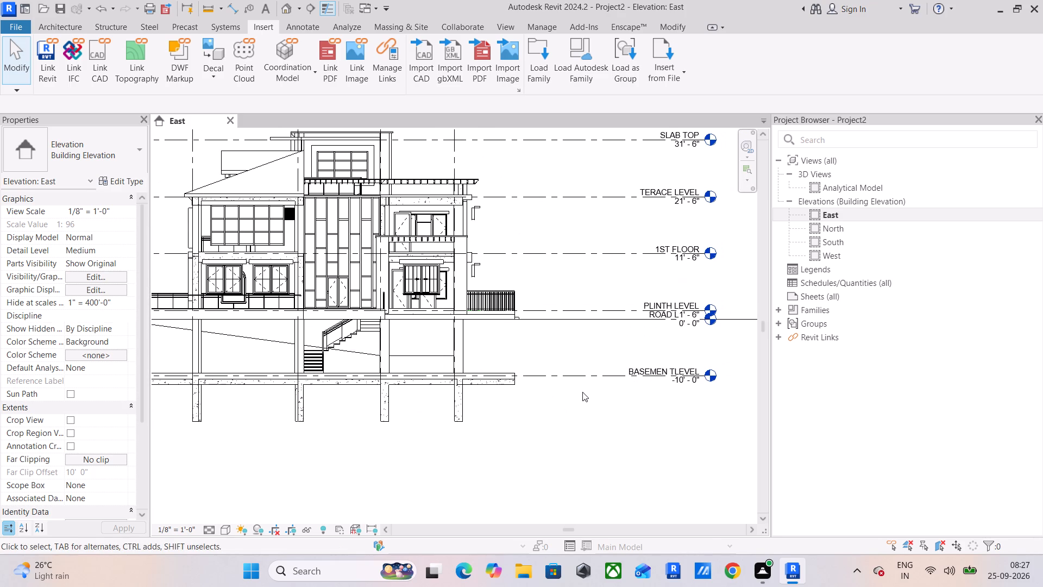
scroll(582, 392, "down", 4)
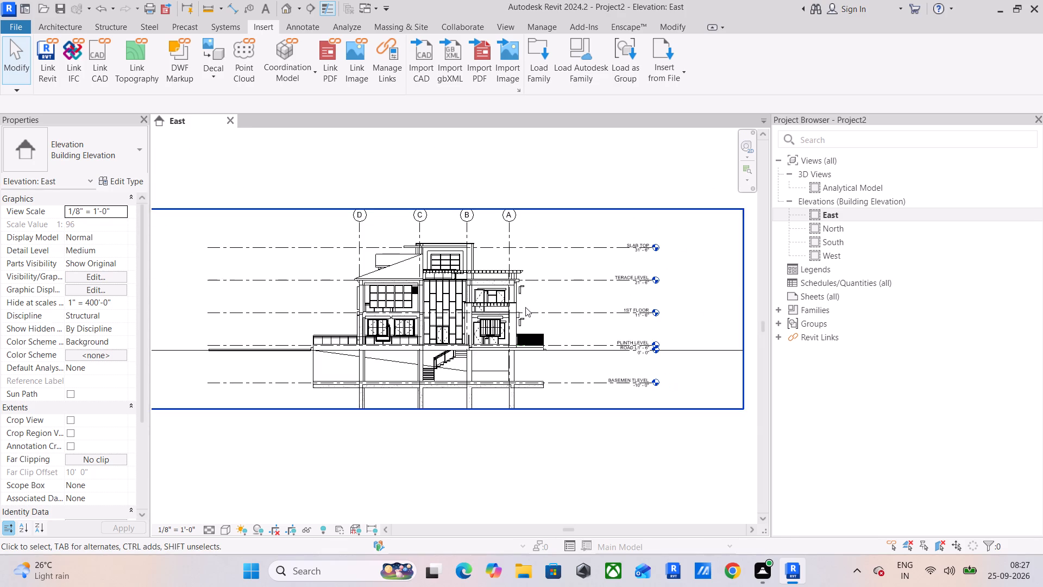
scroll(513, 298, "up", 9)
scroll(532, 348, "up", 6)
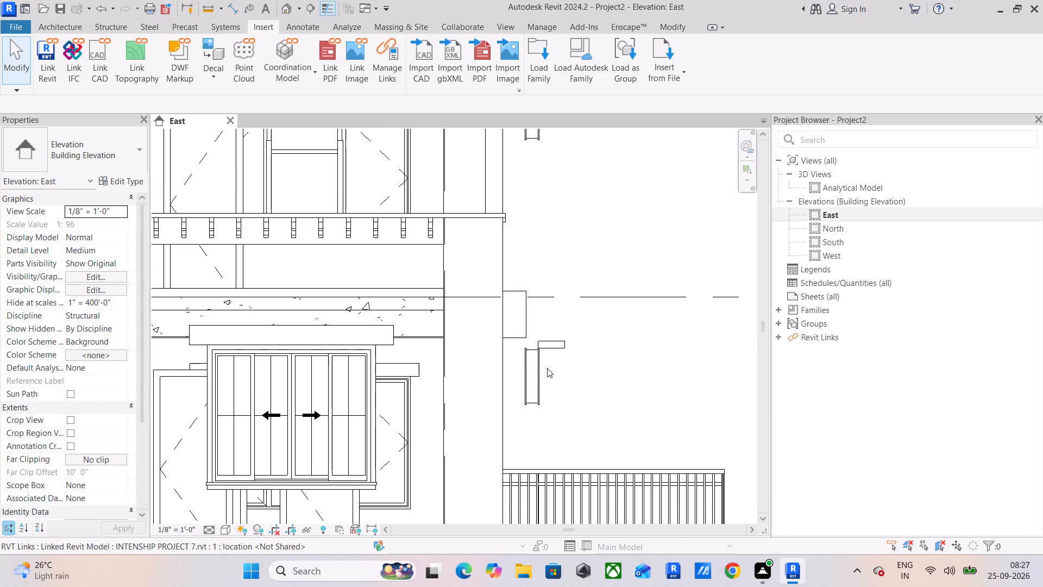
scroll(538, 363, "up", 5)
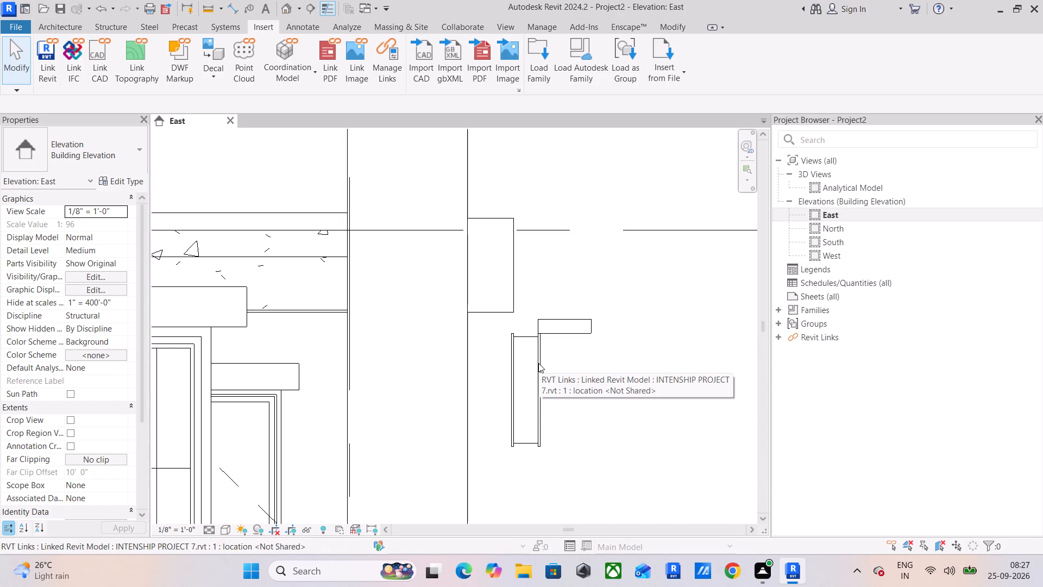
scroll(538, 363, "down", 11)
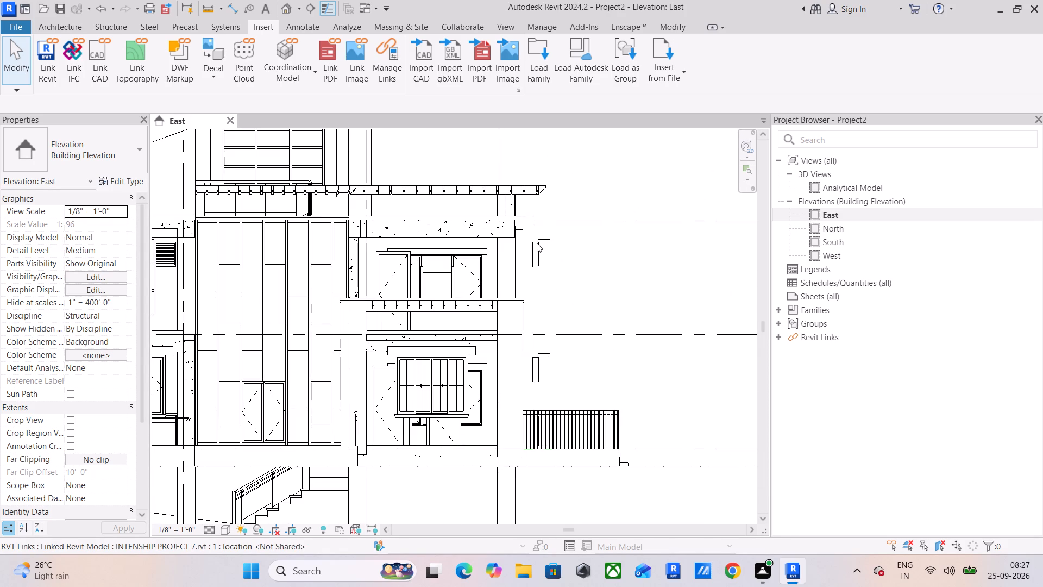
scroll(537, 243, "up", 9)
scroll(537, 243, "down", 11)
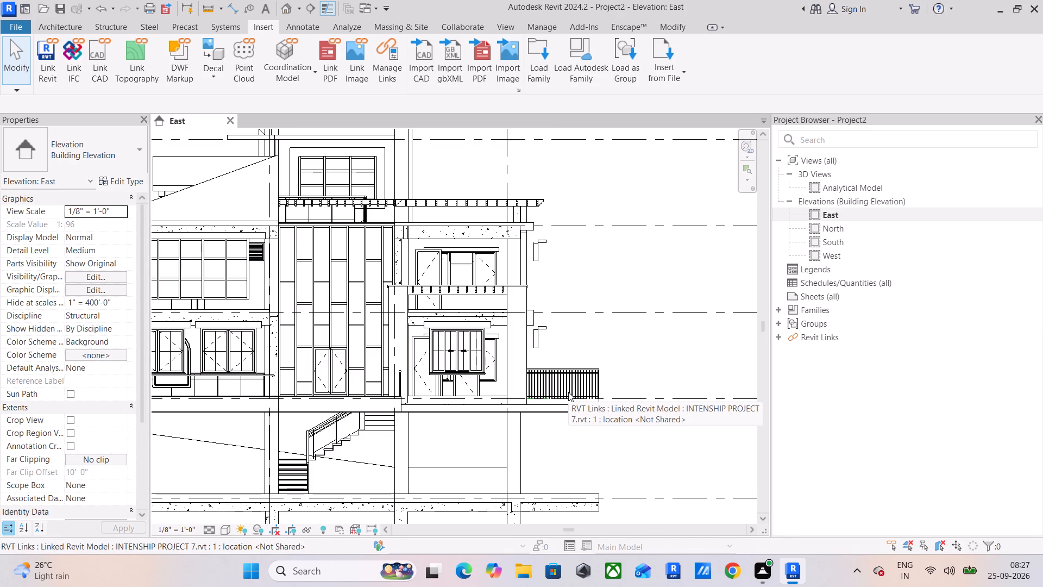
scroll(574, 411, "down", 6)
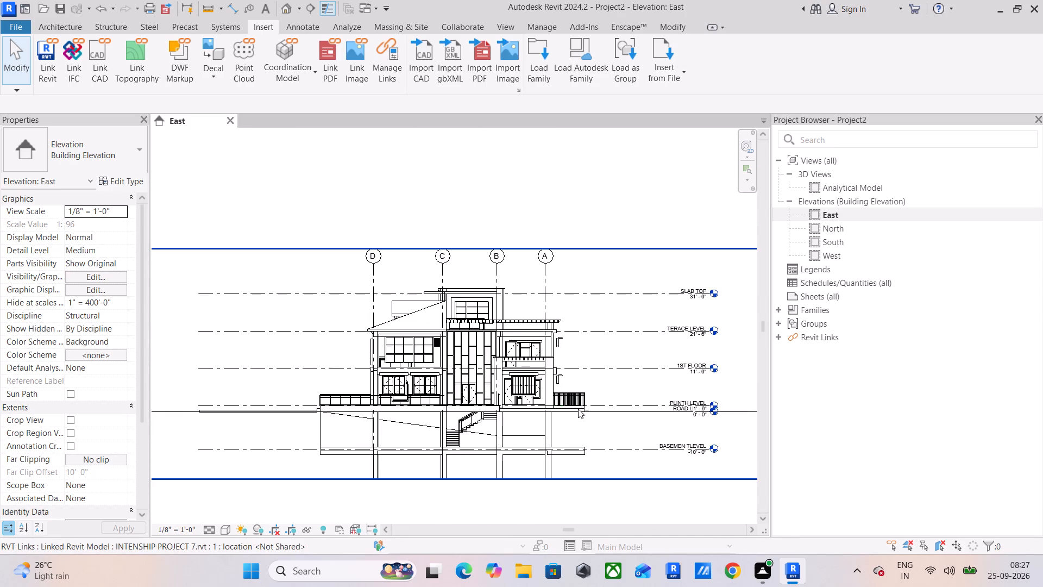
scroll(578, 409, "down", 3)
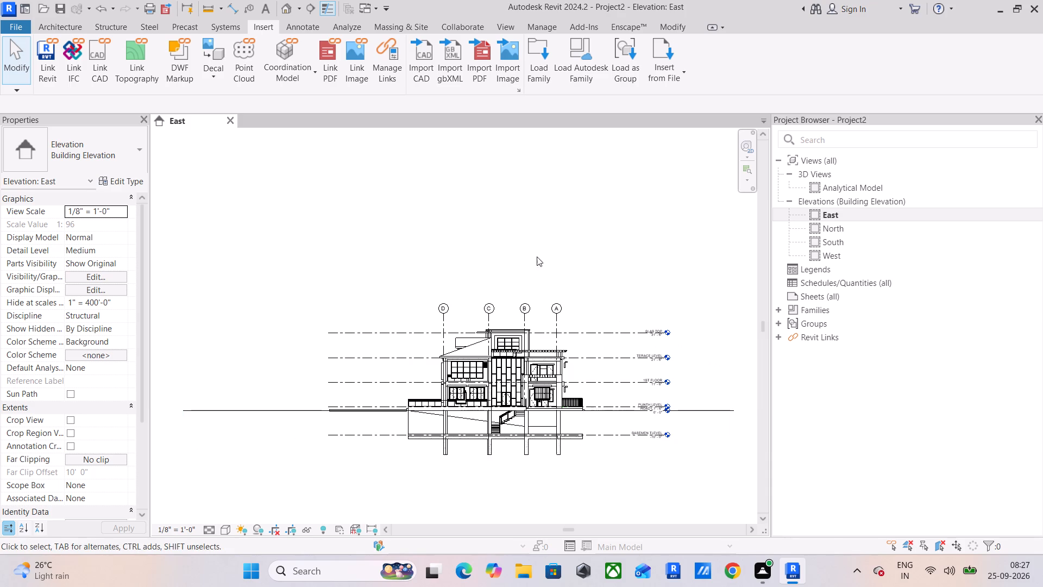
Start Copy/Monitor on the linked INTENSHIP PROJECT 7 model.
left_click(463, 25)
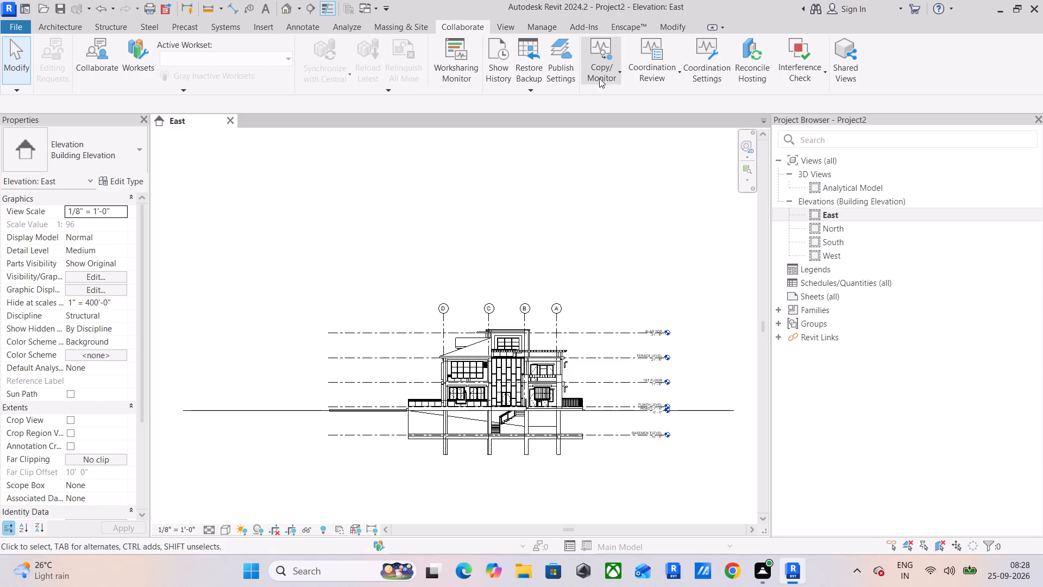
left_click(605, 60)
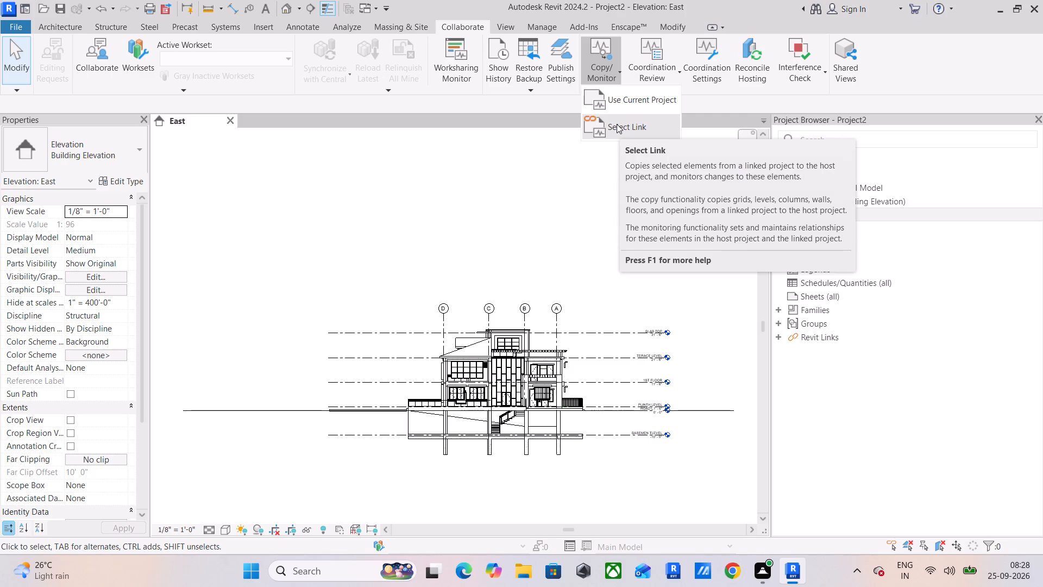
left_click(617, 124)
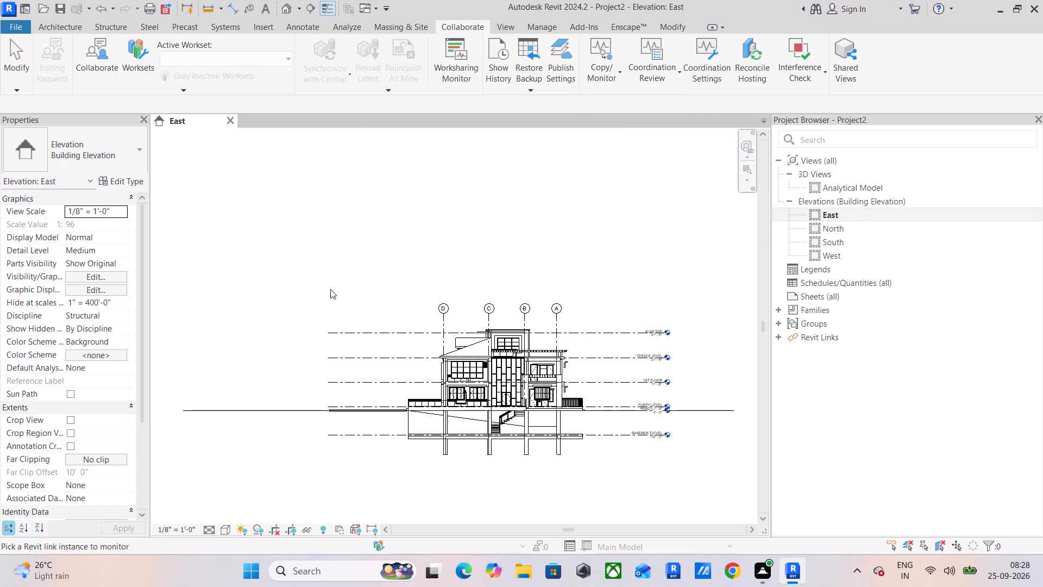
left_click(393, 337)
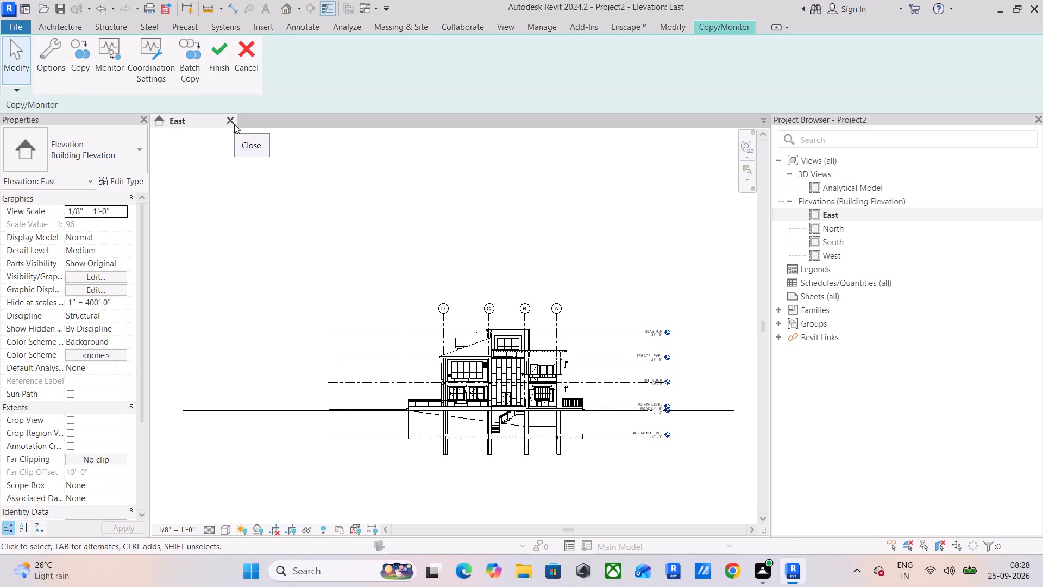
Copy the link's six levels from BASEMEN TLEVEL to SLAB TOP as one multiple selection, excluding the long ground-line element.
left_click(79, 58)
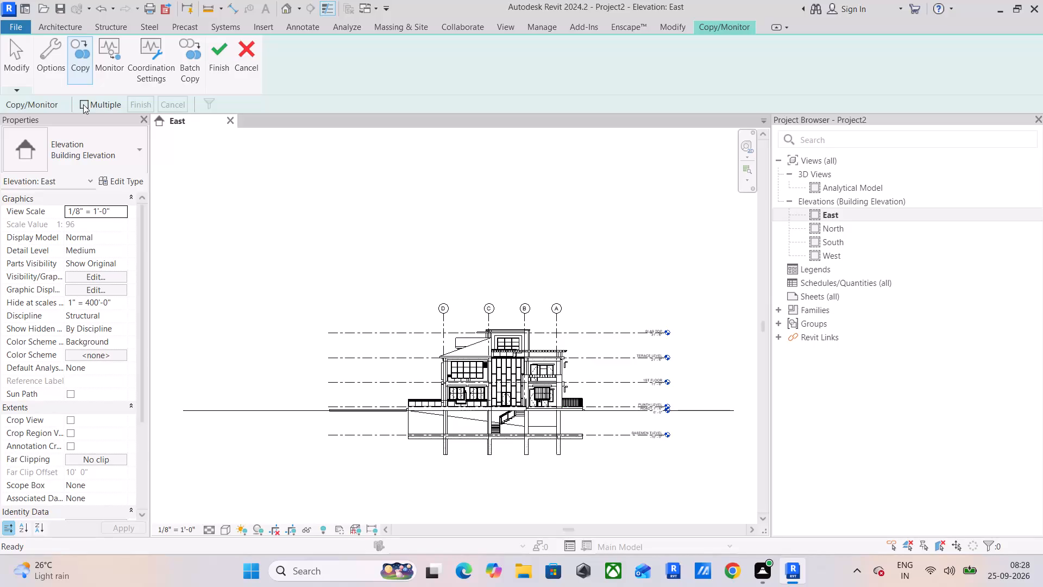
left_click(83, 104)
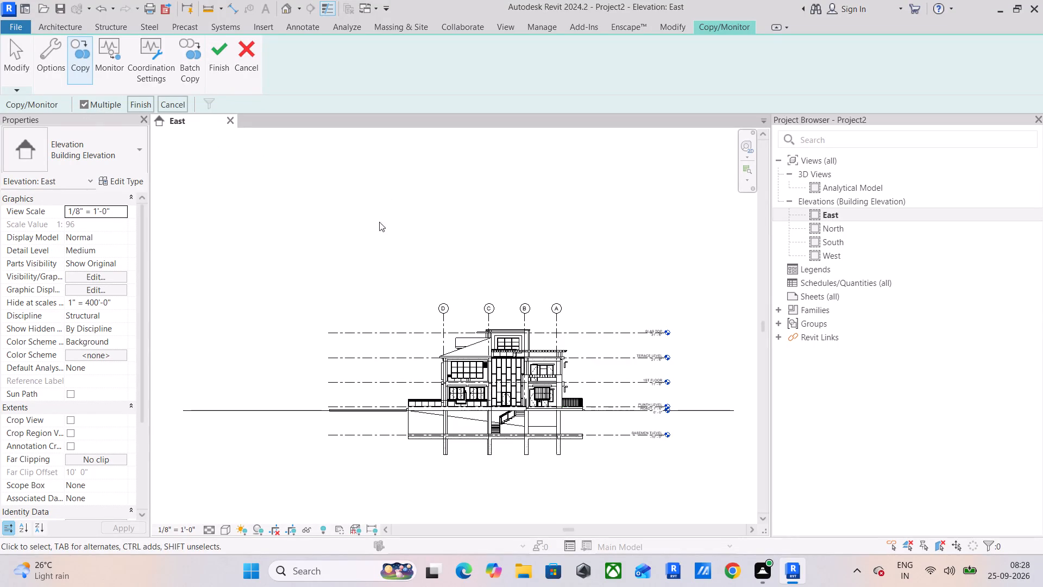
middle_click_drag(378, 263, 407, 155)
left_click_drag(426, 210, 425, 216)
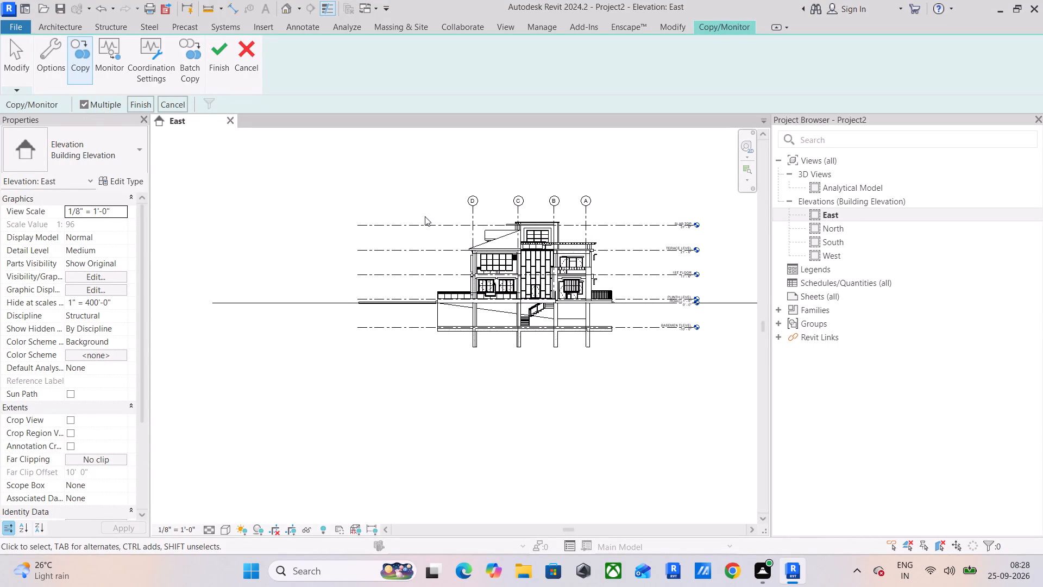
left_click_drag(425, 216, 372, 347)
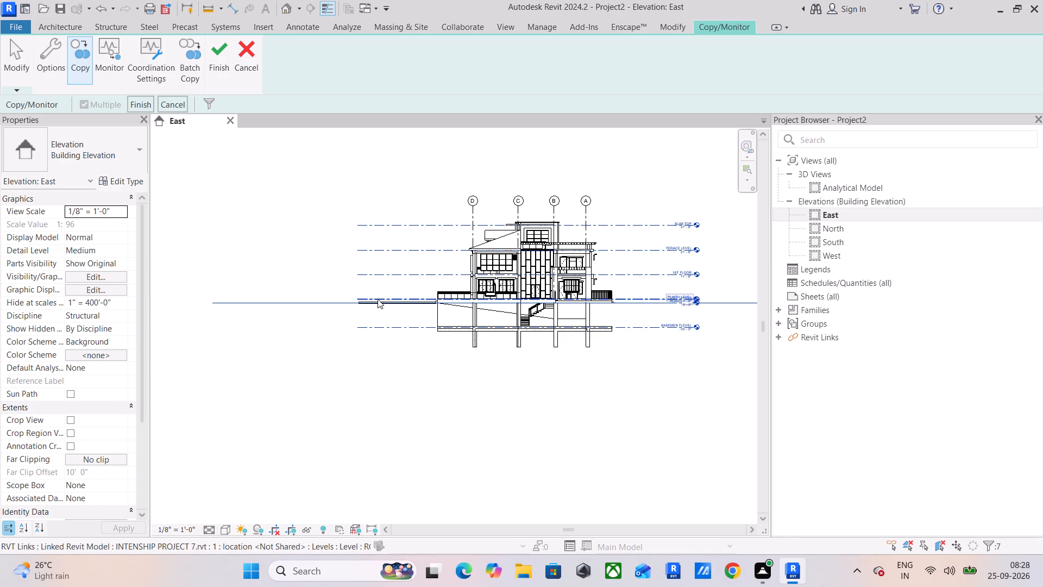
scroll(378, 297, "up", 12)
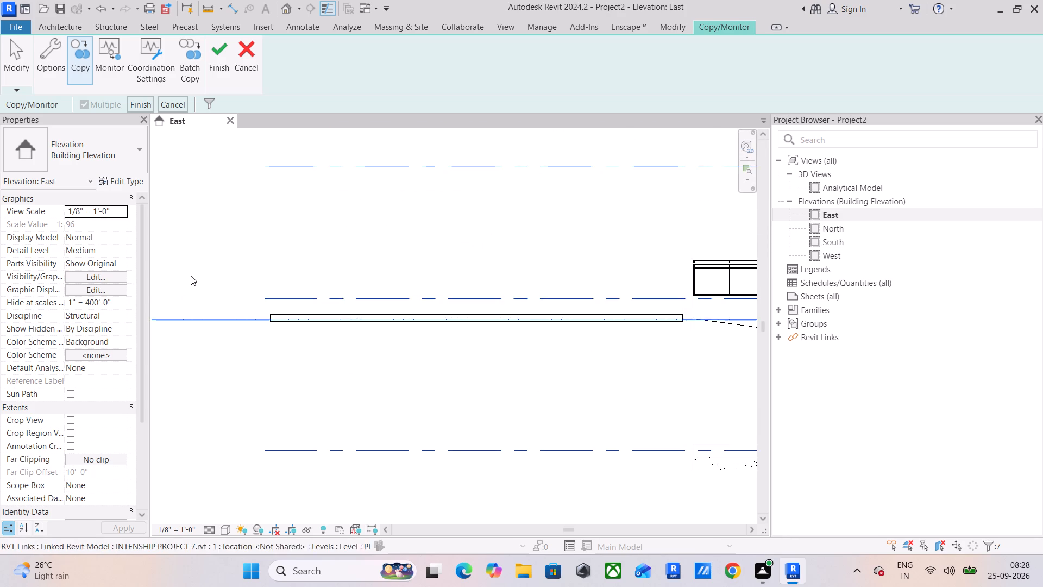
scroll(187, 275, "up", 6)
middle_click_drag(219, 290, 318, 232)
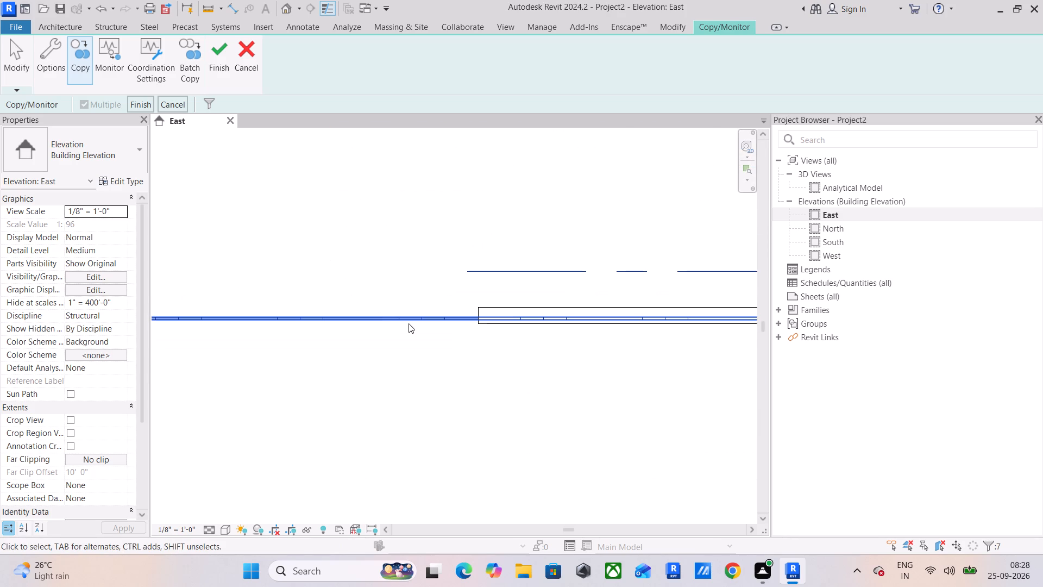
left_click(410, 321, "shift")
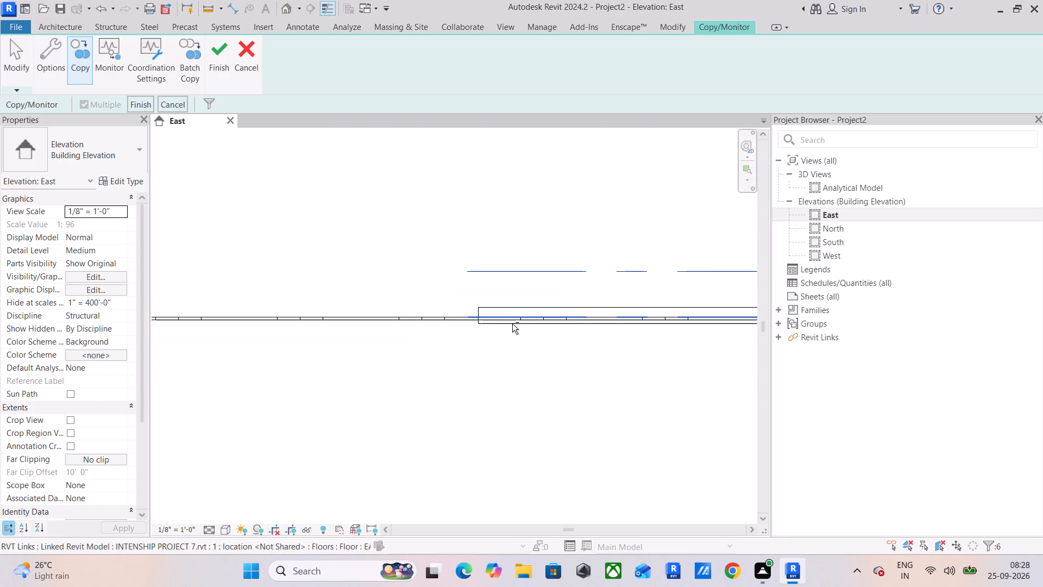
scroll(493, 309, "down", 7)
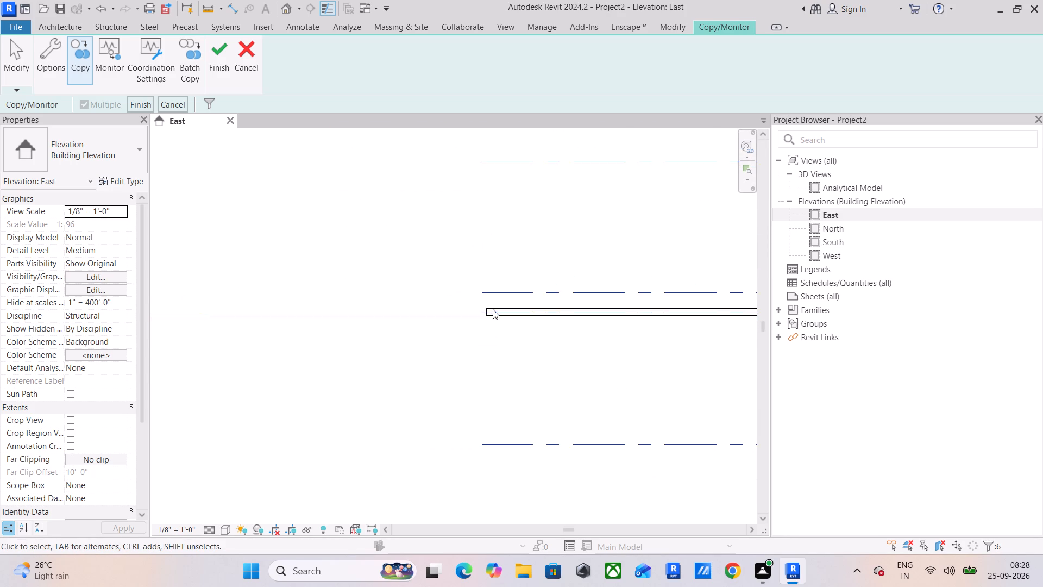
scroll(493, 309, "down", 5)
middle_click_drag(505, 306, 250, 268)
scroll(250, 268, "down", 5)
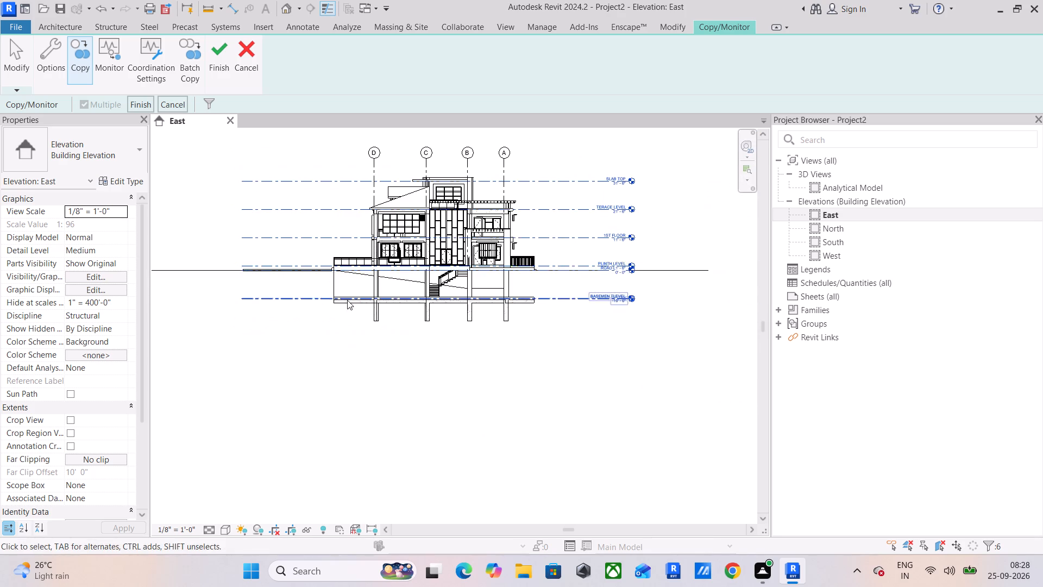
scroll(348, 300, "up", 13)
scroll(353, 300, "down", 12)
middle_click_drag(356, 290, 402, 339)
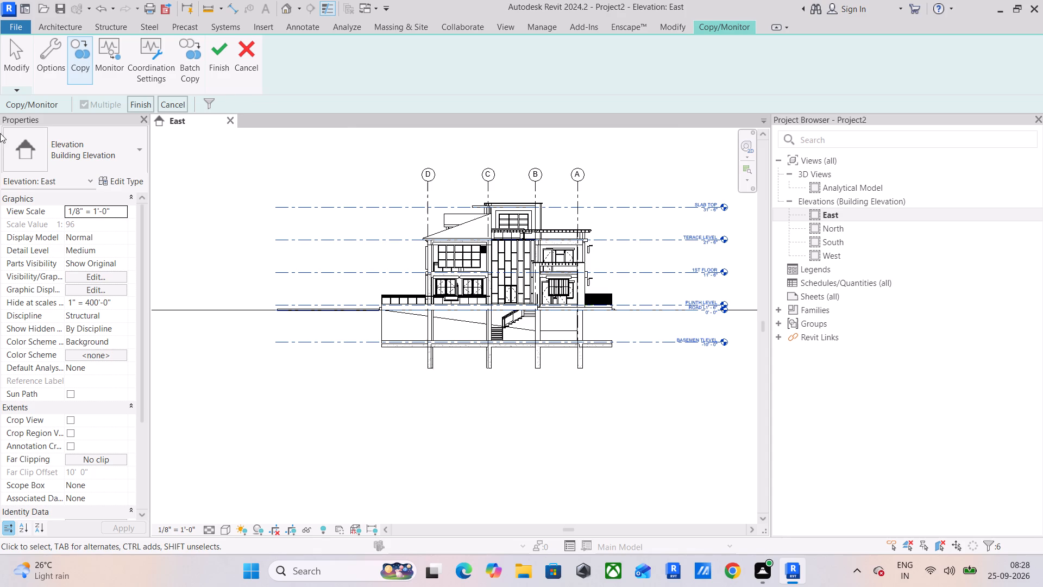
middle_click_drag(350, 215, 150, 195)
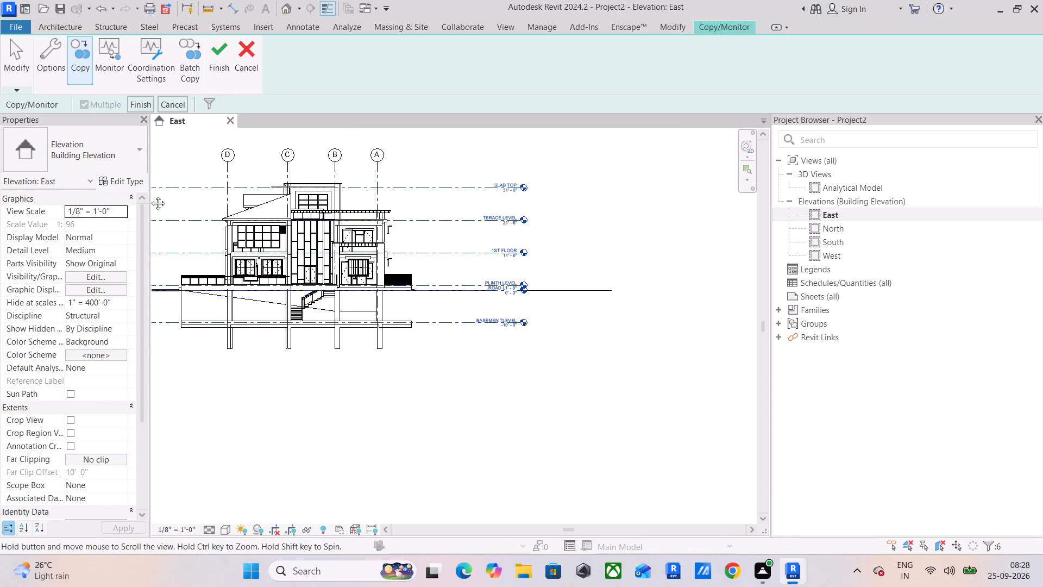
middle_click_drag(150, 195, 222, 233)
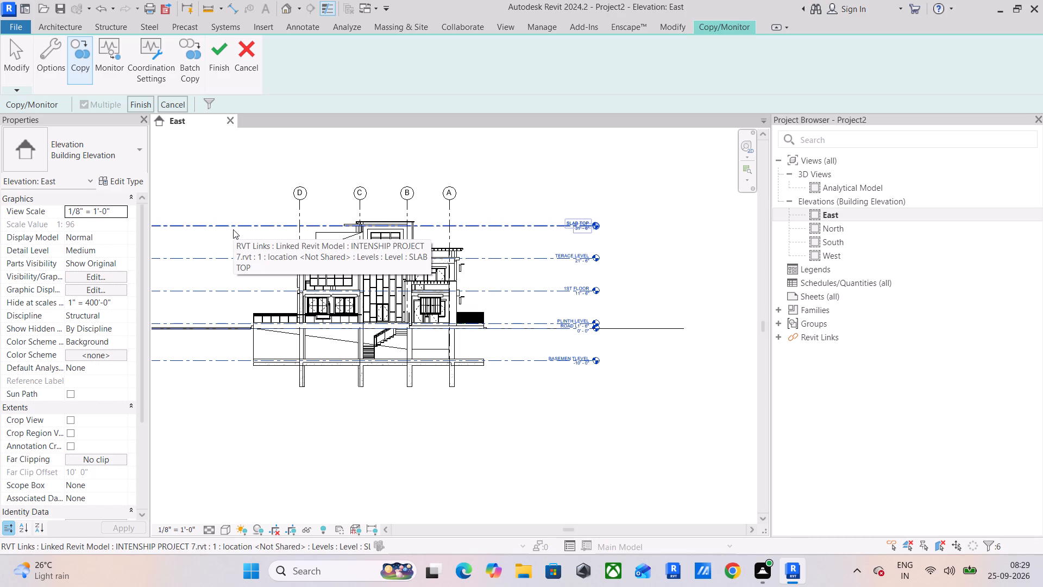
left_click(141, 104)
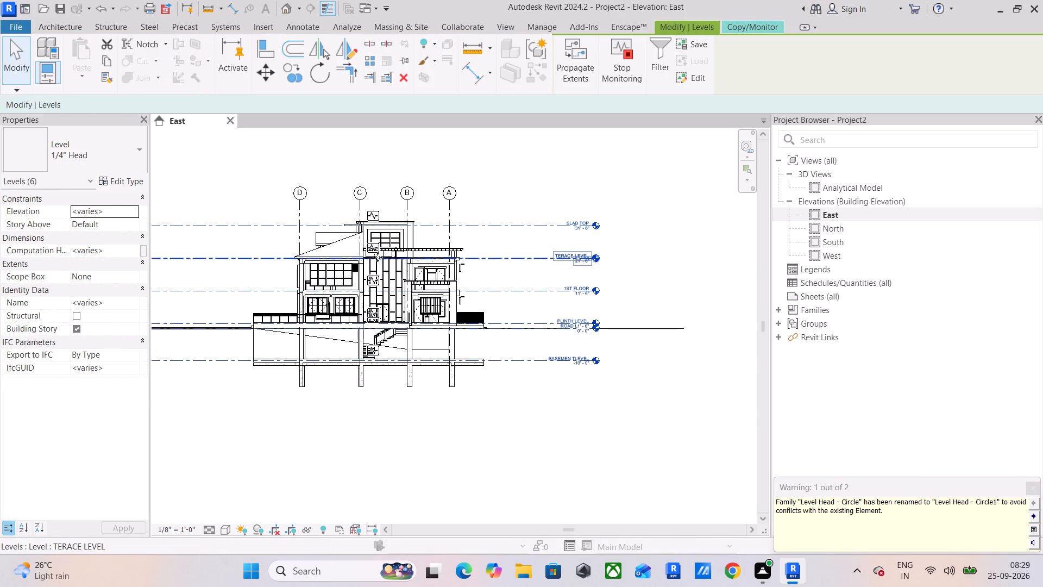
Finish the Copy/Monitor session for the six levels copied from the link.
left_click(762, 28)
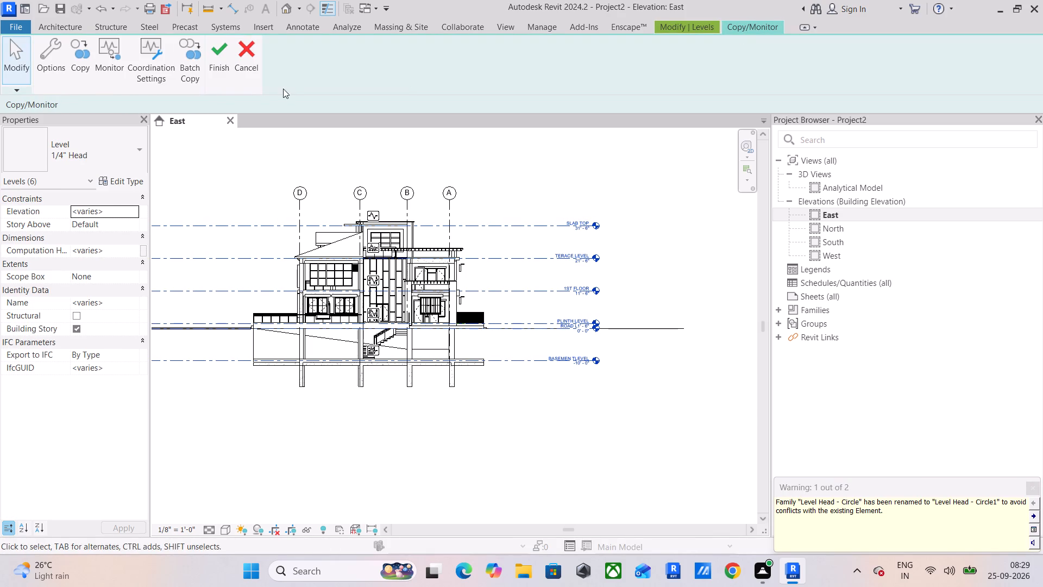
left_click(221, 57)
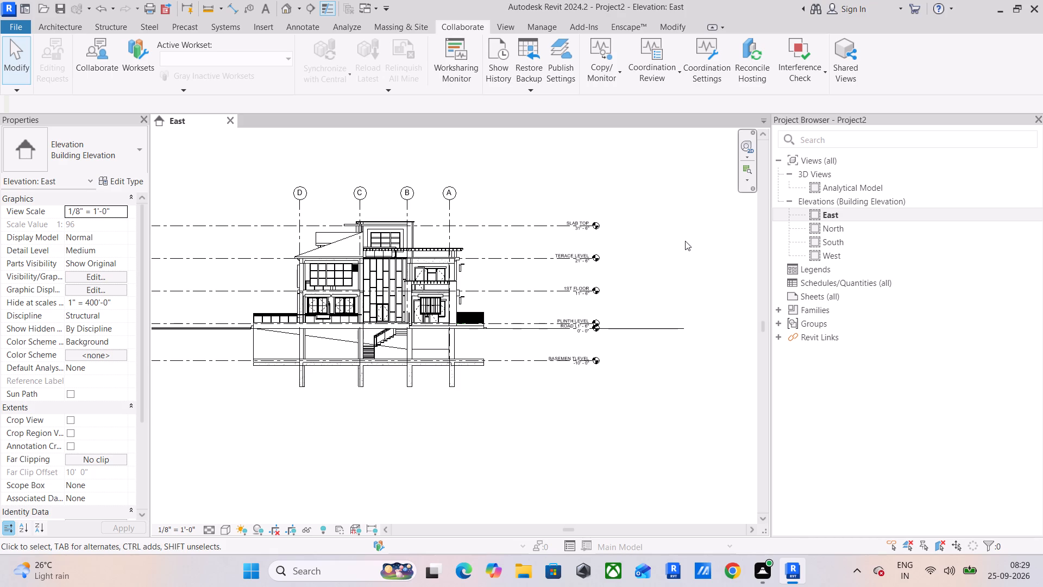
Create Floor Plan views for all six levels, 1ST FLOOR through TERACE LEVEL, without duplicating existing views.
left_click(504, 24)
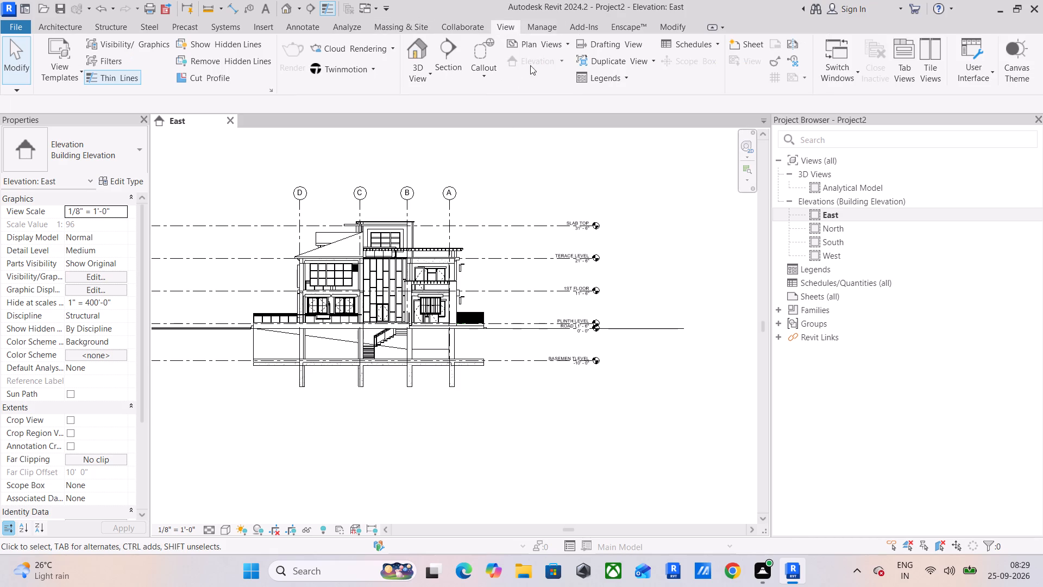
left_click(555, 46)
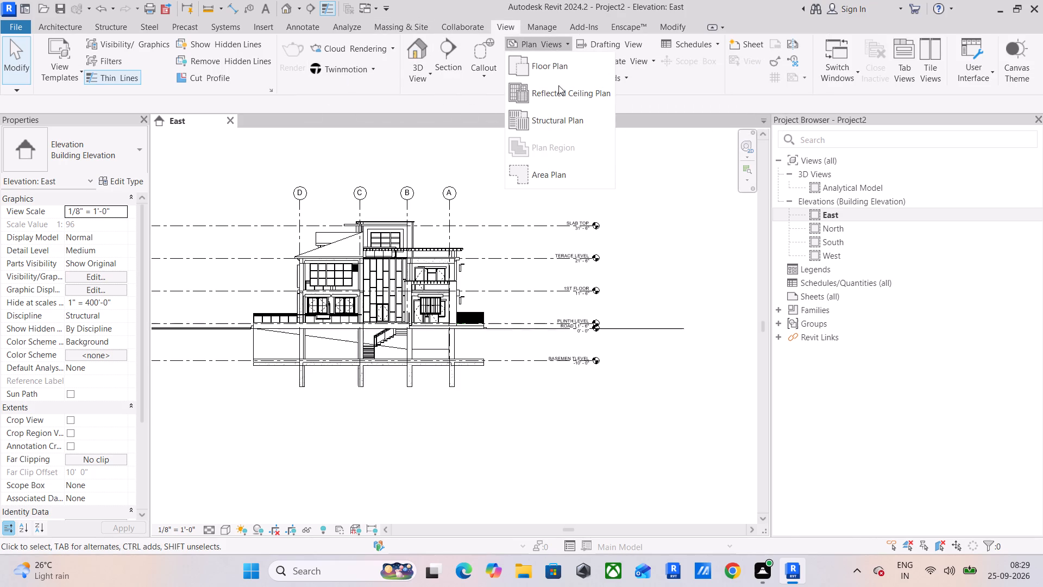
left_click(563, 68)
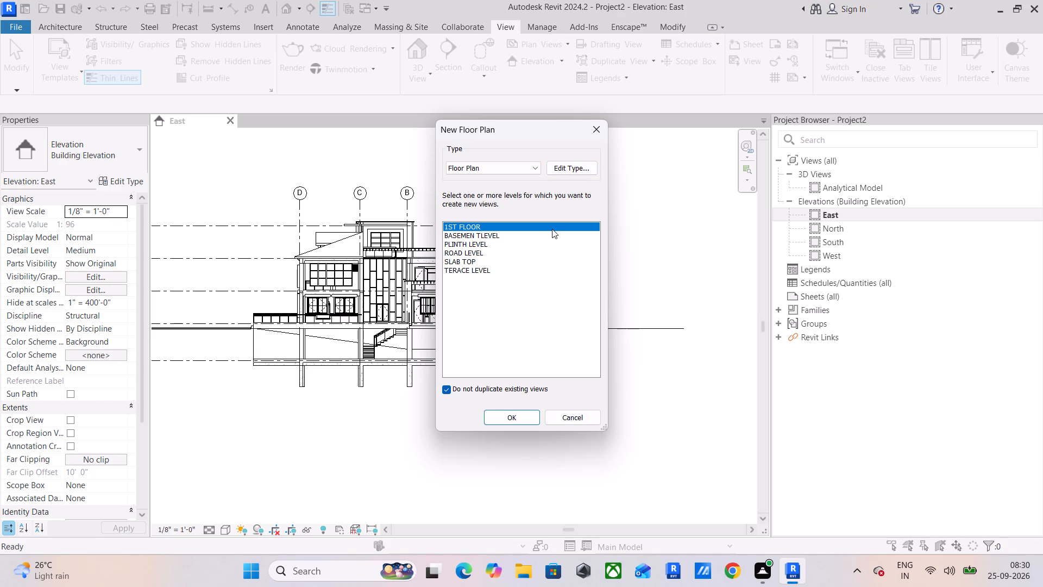
left_click(568, 169)
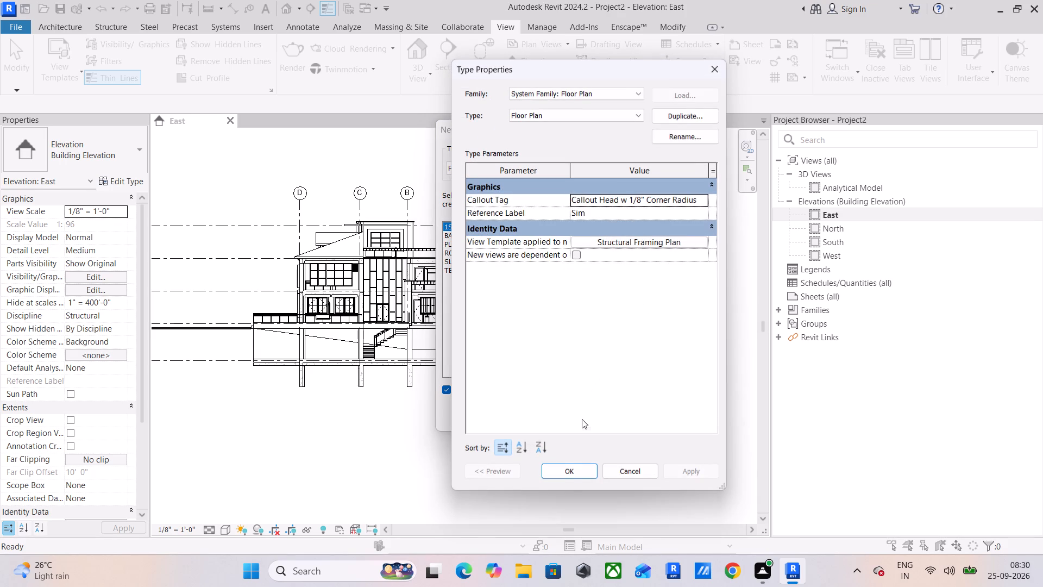
left_click(569, 474)
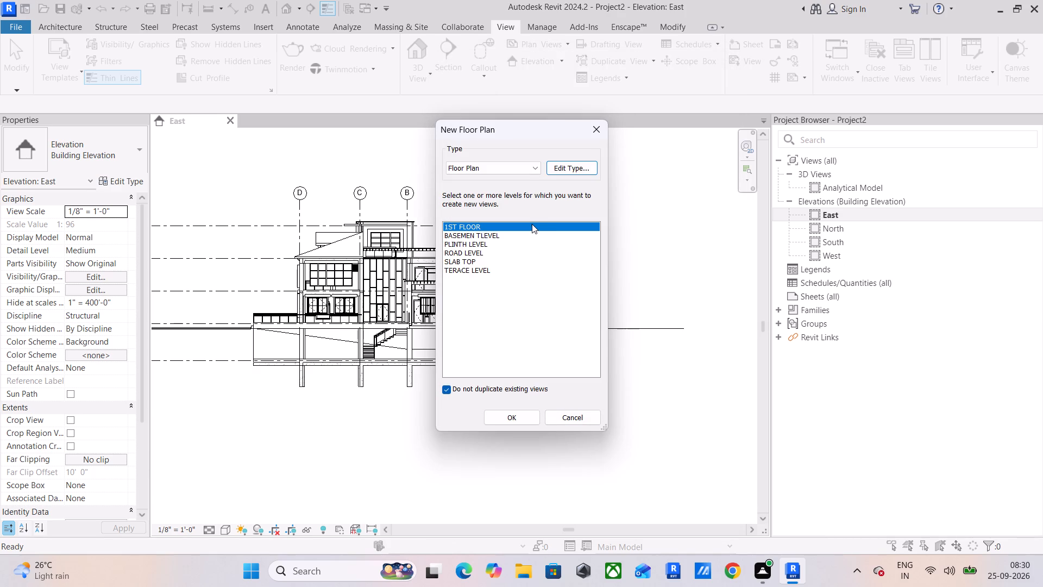
left_click_drag(532, 224, 519, 291)
left_click(518, 419)
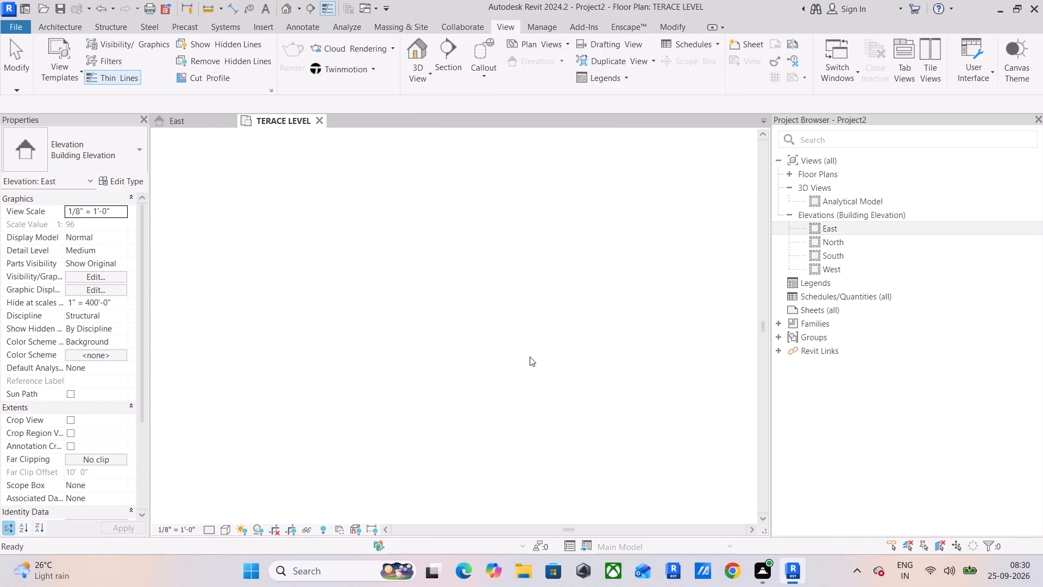
Open the BASEMEN TLEVEL floor plan and bring the building into view.
left_click(828, 177)
double_click(812, 174)
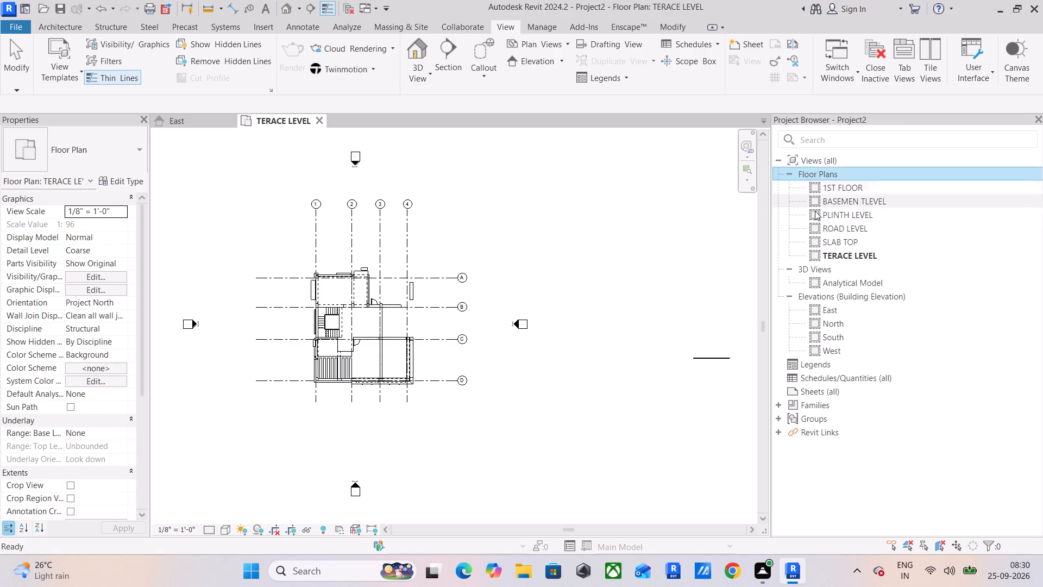
double_click(841, 199)
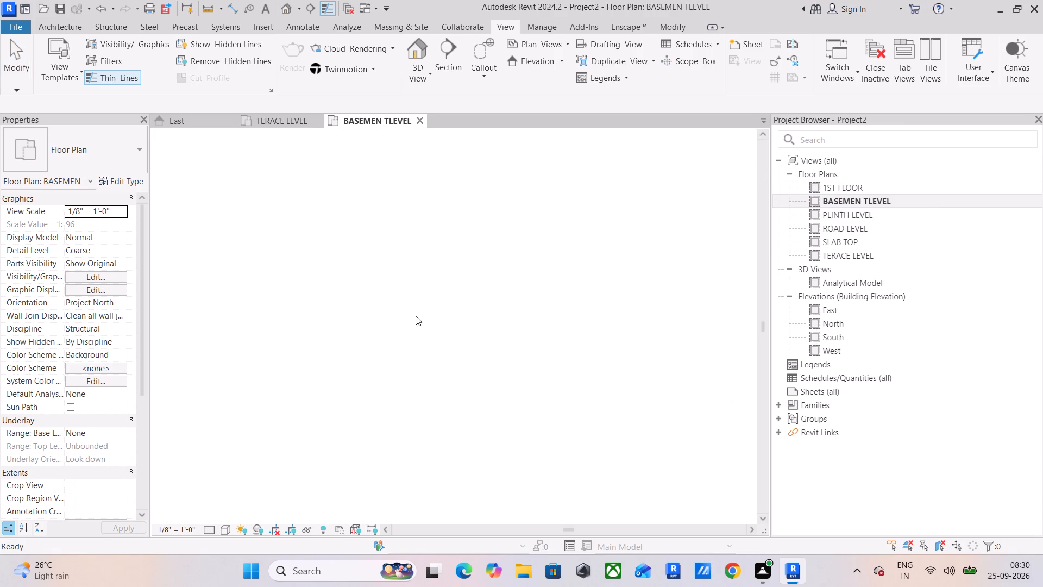
middle_click_drag(352, 351, 490, 311)
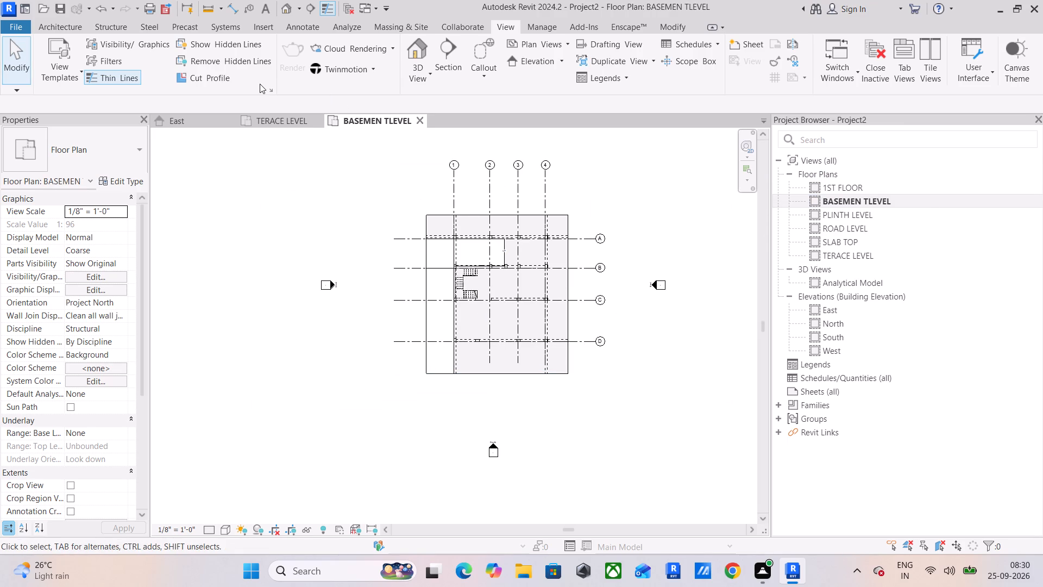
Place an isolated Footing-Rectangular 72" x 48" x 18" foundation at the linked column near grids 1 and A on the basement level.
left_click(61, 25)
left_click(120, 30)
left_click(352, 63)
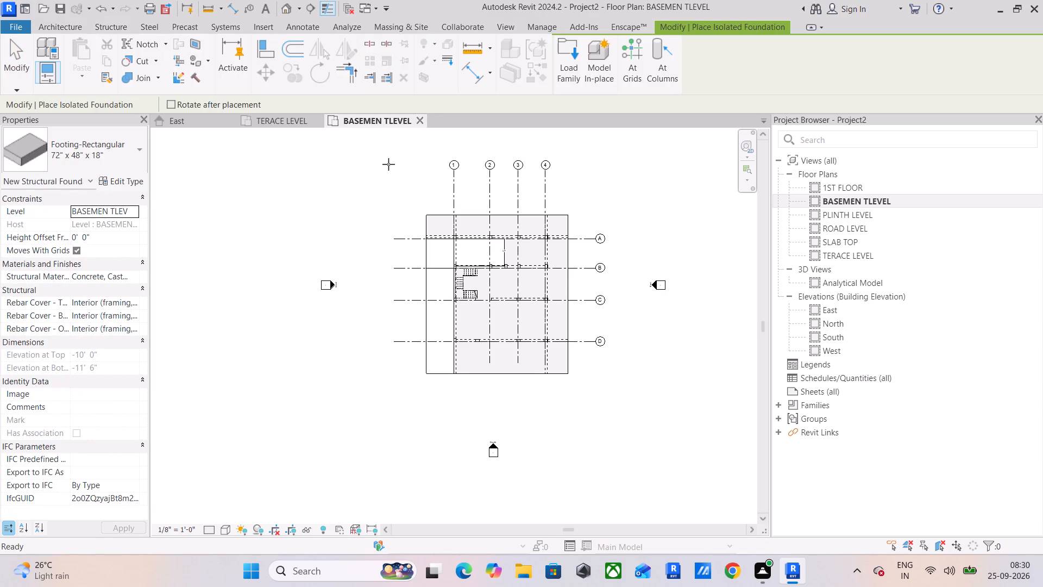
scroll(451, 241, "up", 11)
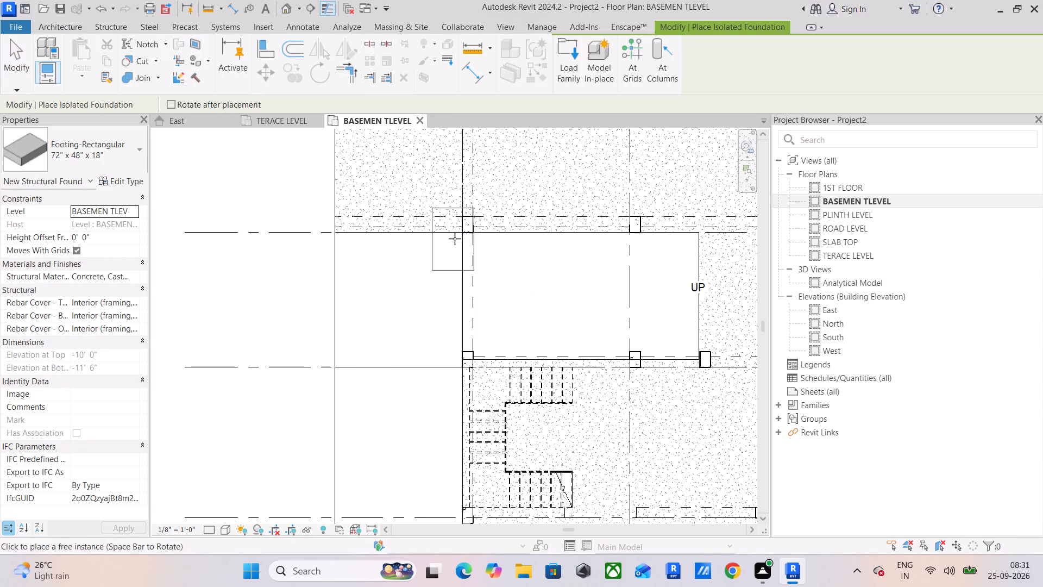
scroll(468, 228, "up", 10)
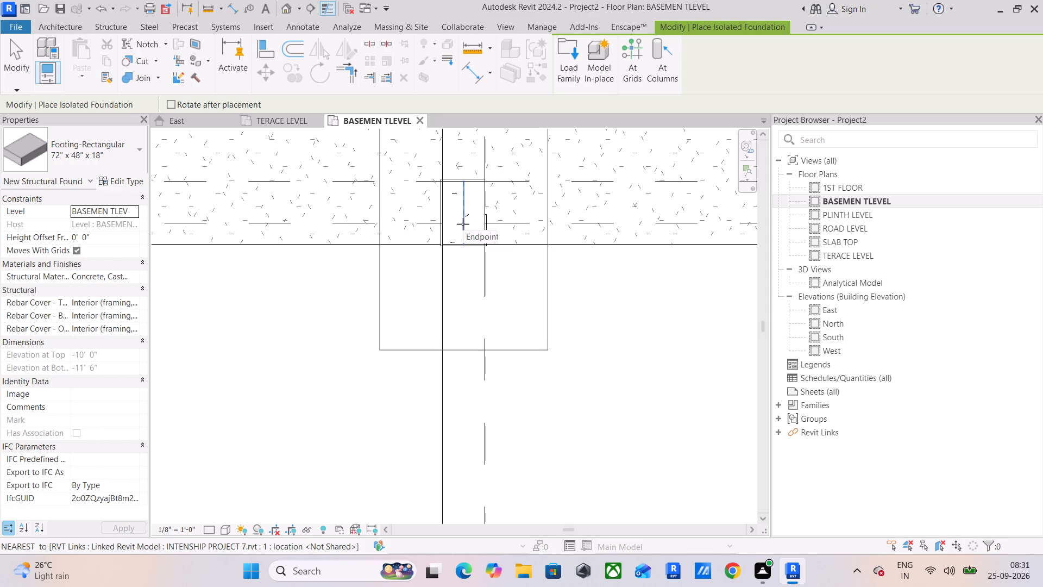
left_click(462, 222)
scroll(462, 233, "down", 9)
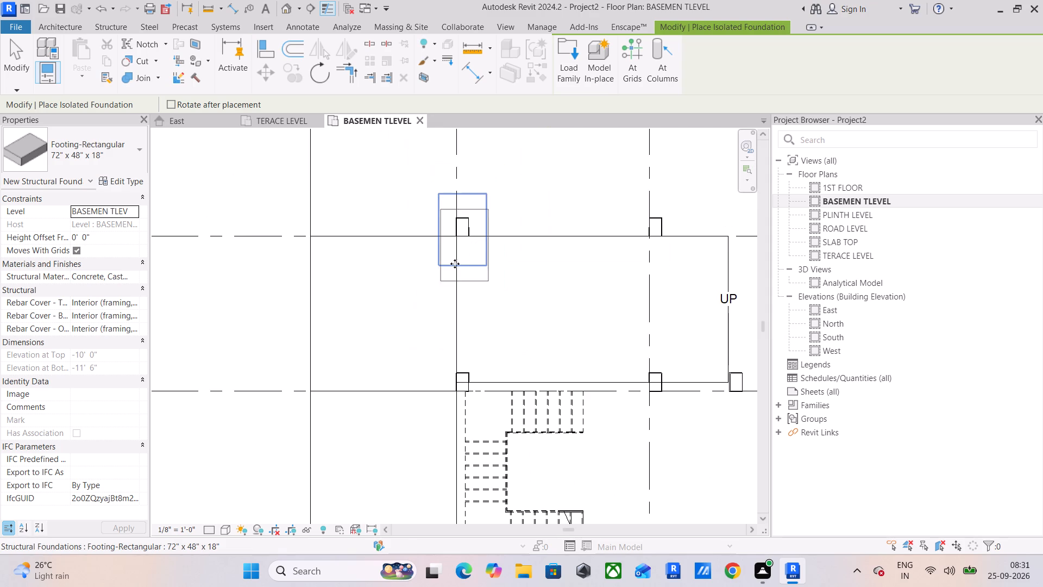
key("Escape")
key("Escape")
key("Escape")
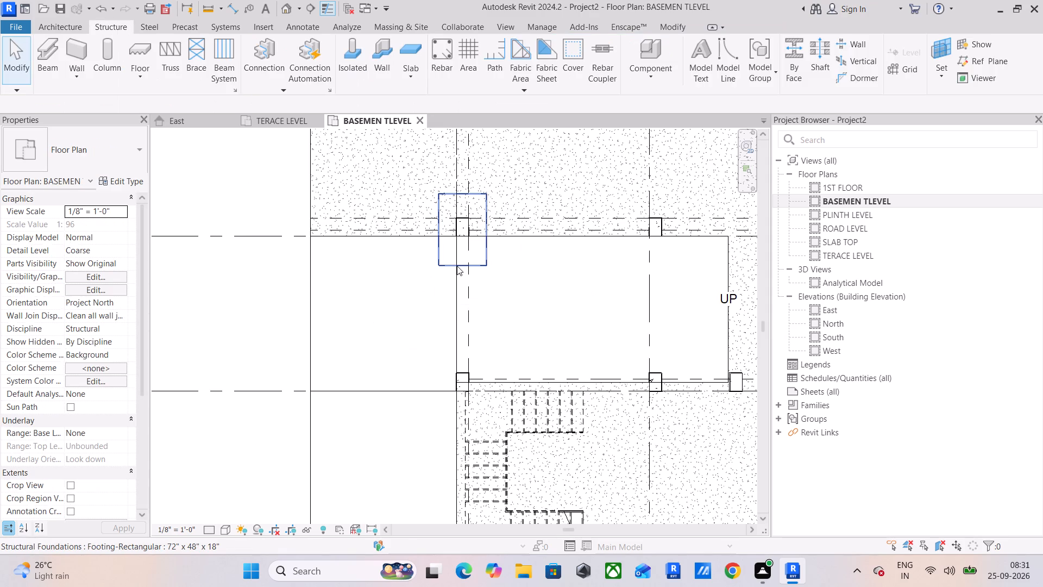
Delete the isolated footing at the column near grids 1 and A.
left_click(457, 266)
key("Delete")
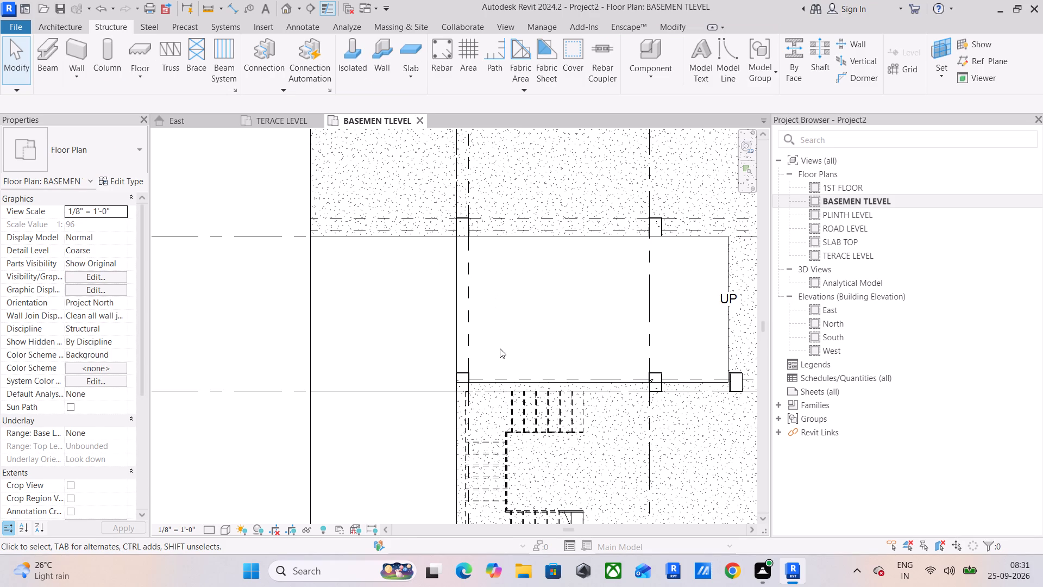
Examine the linked model's columns along grids B and C in the basement floor plan, including the one between grids 2 and 3.
middle_click_drag(500, 362, 391, 247)
scroll(652, 258, "up", 3)
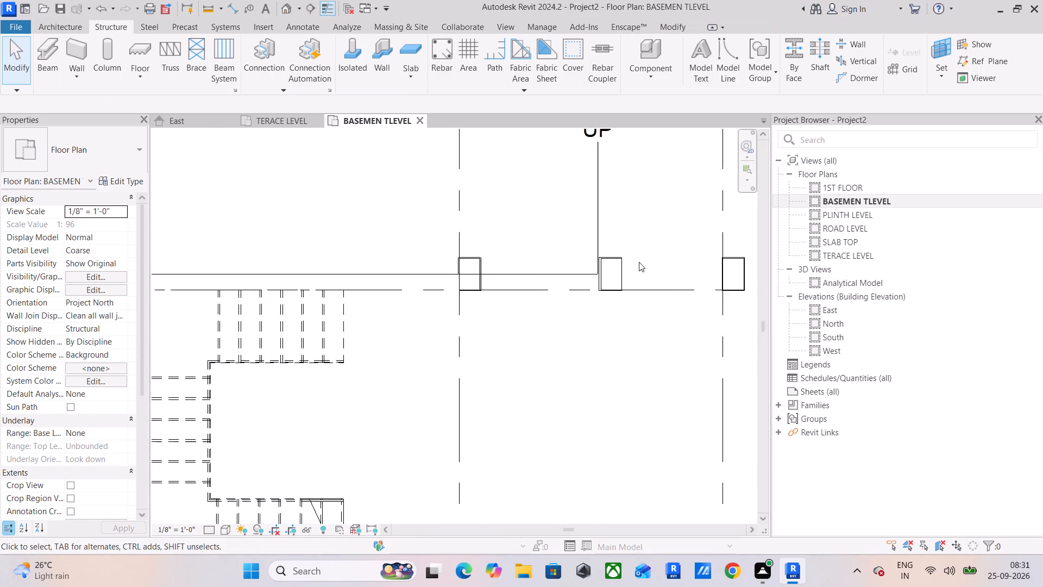
scroll(639, 262, "up", 12)
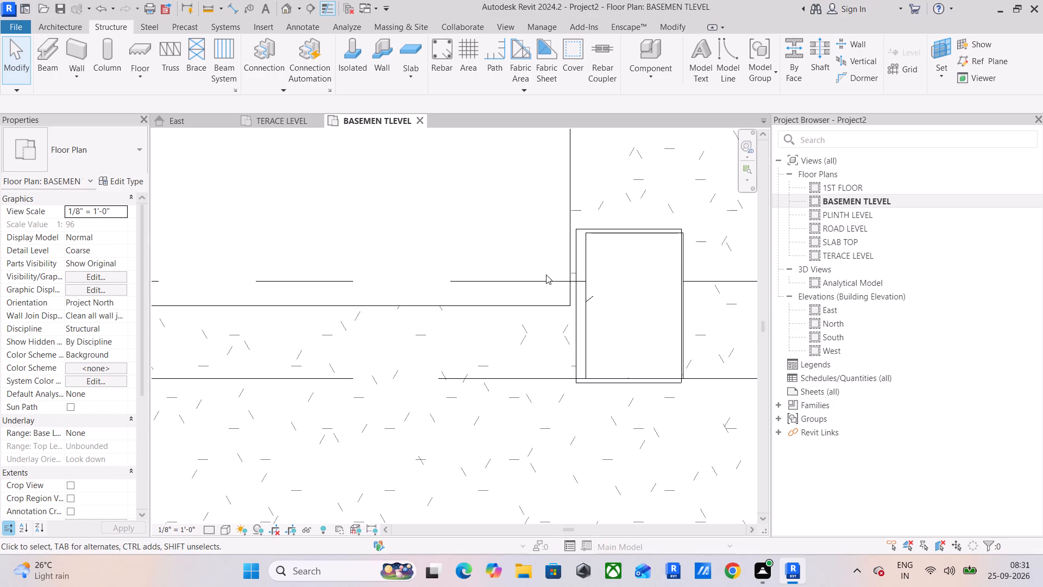
scroll(579, 253, "down", 5)
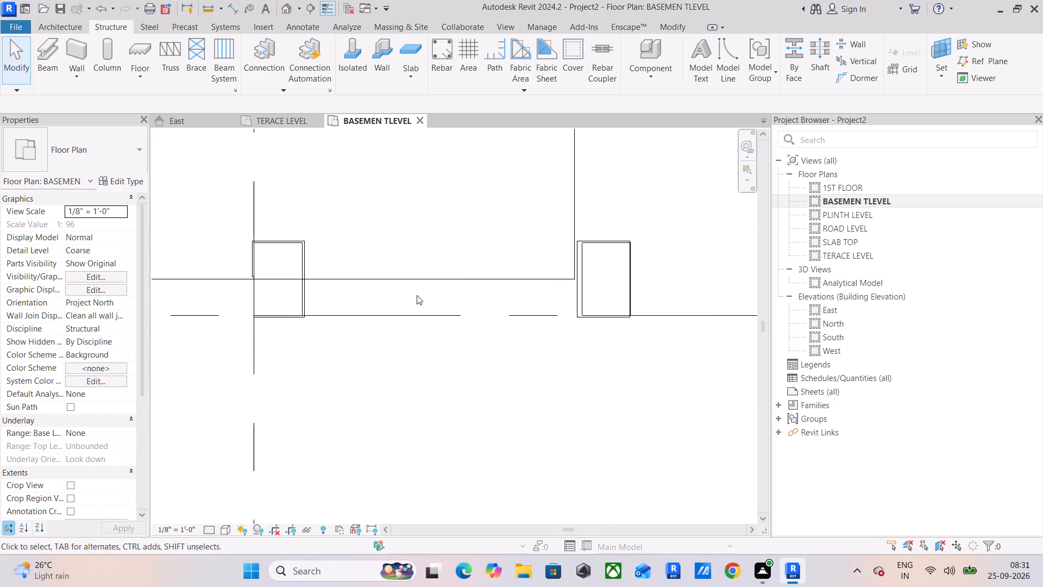
scroll(384, 292, "down", 3)
middle_click_drag(382, 292, 518, 293)
scroll(492, 296, "down", 5)
middle_click_drag(530, 301, 344, 291)
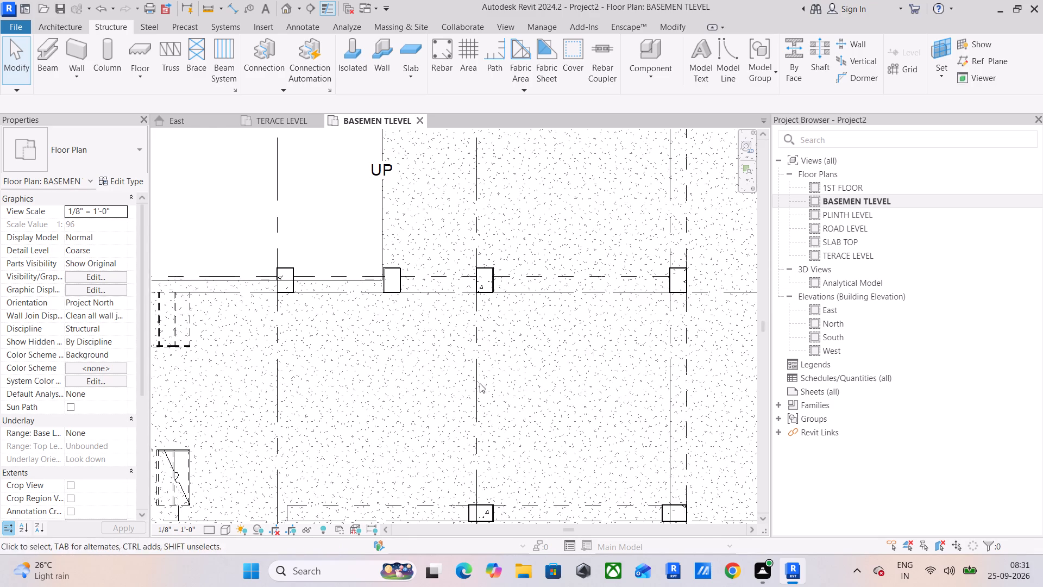
middle_click_drag(480, 383, 515, 210)
scroll(535, 343, "up", 10)
scroll(519, 351, "down", 9)
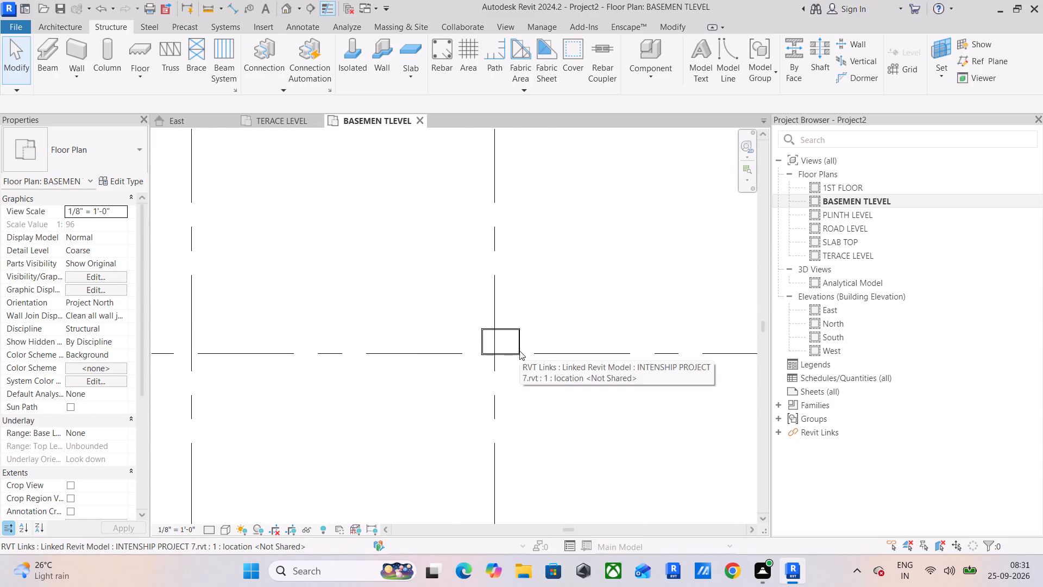
scroll(519, 351, "down", 4)
scroll(667, 360, "up", 6)
scroll(589, 320, "up", 12)
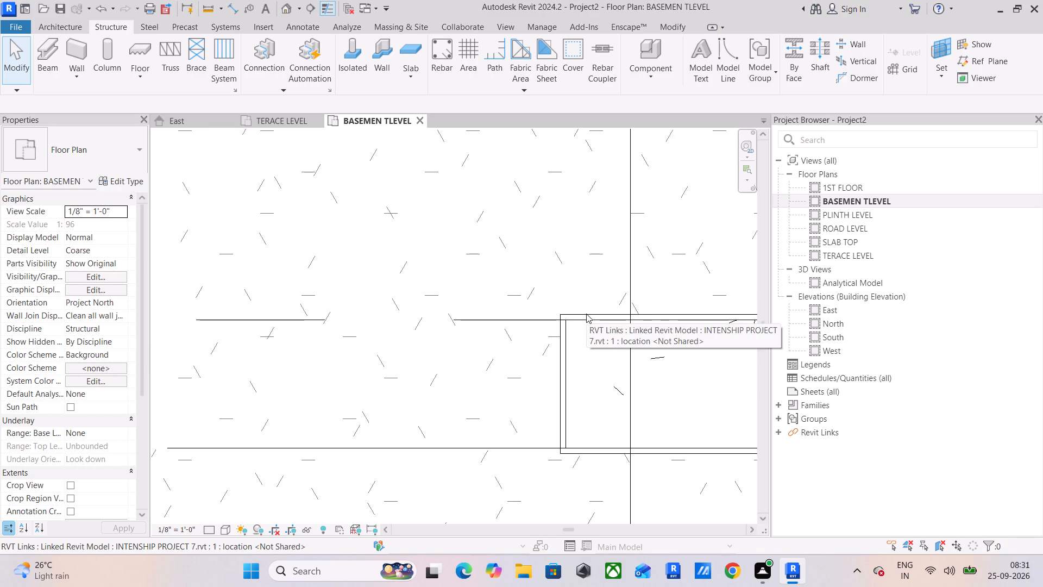
scroll(583, 310, "down", 9)
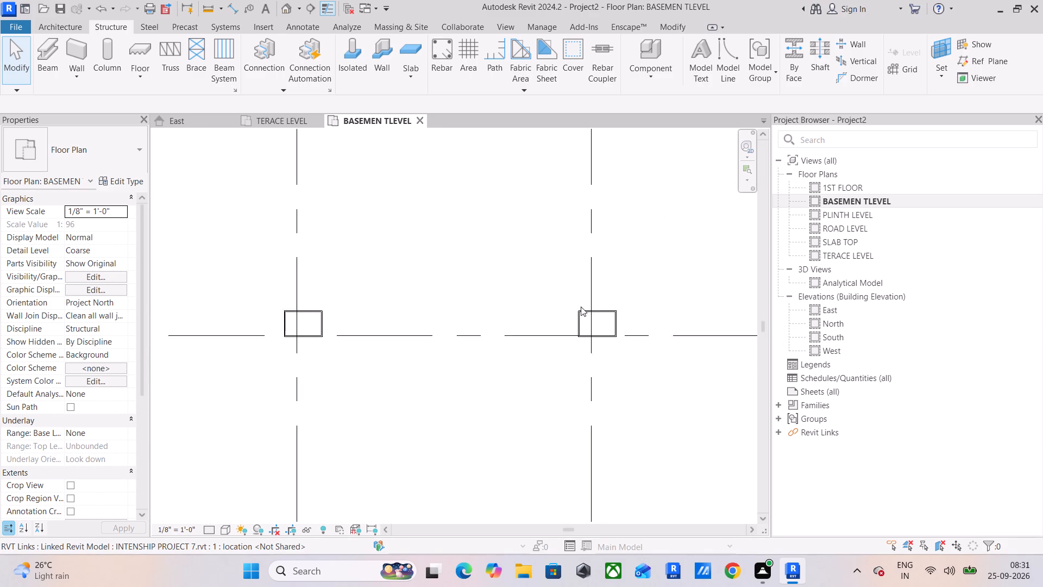
scroll(581, 307, "down", 9)
middle_click_drag(549, 297, 613, 383)
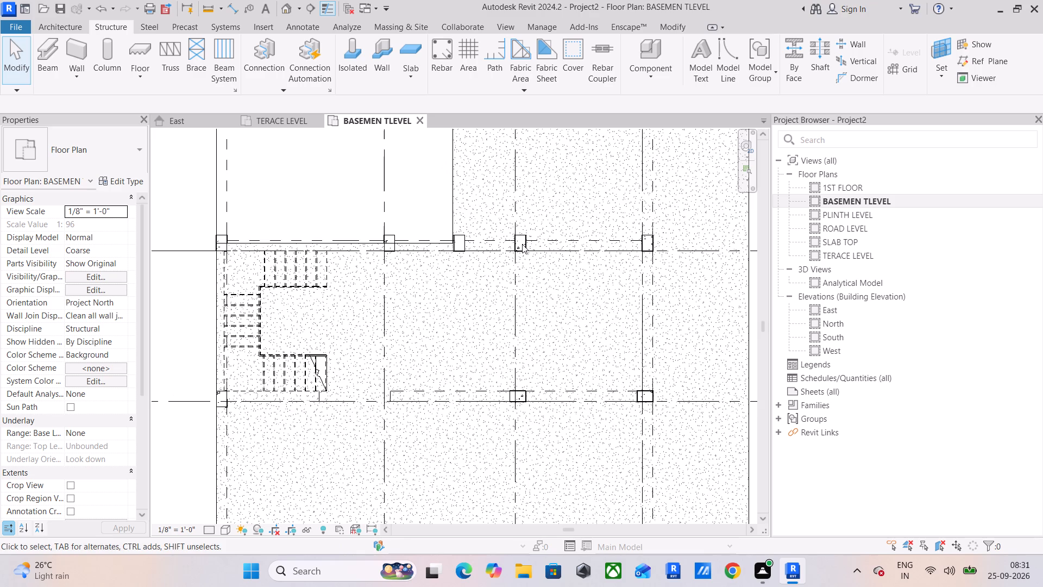
scroll(522, 244, "down", 2)
scroll(522, 244, "up", 11)
scroll(522, 244, "down", 3)
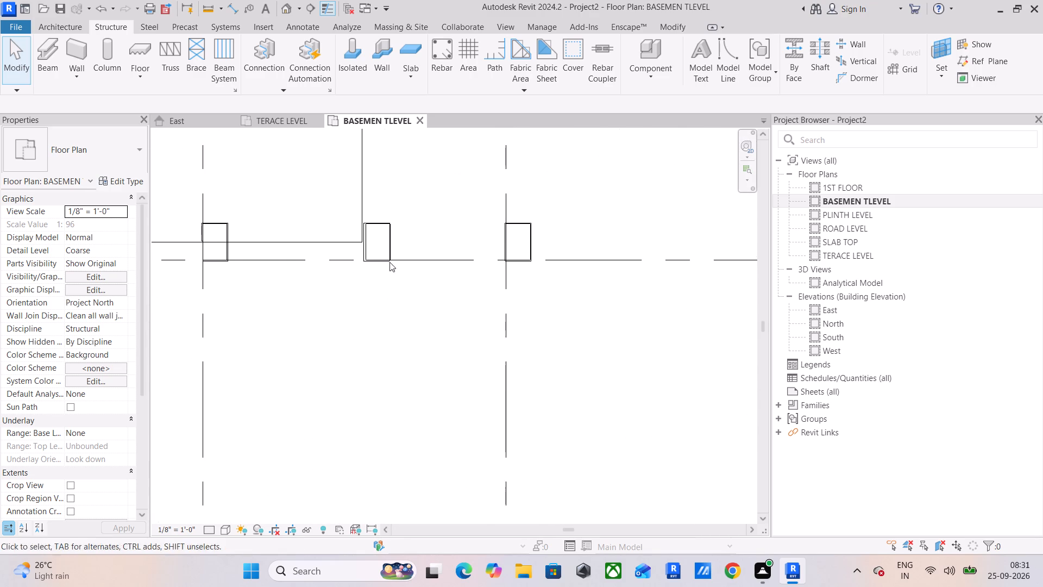
middle_click_drag(369, 238, 449, 247)
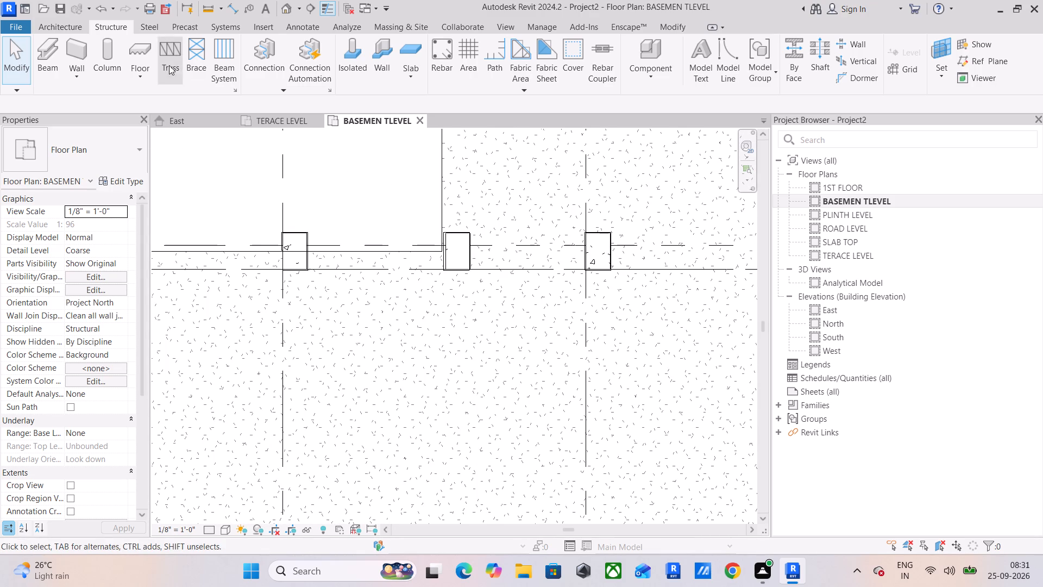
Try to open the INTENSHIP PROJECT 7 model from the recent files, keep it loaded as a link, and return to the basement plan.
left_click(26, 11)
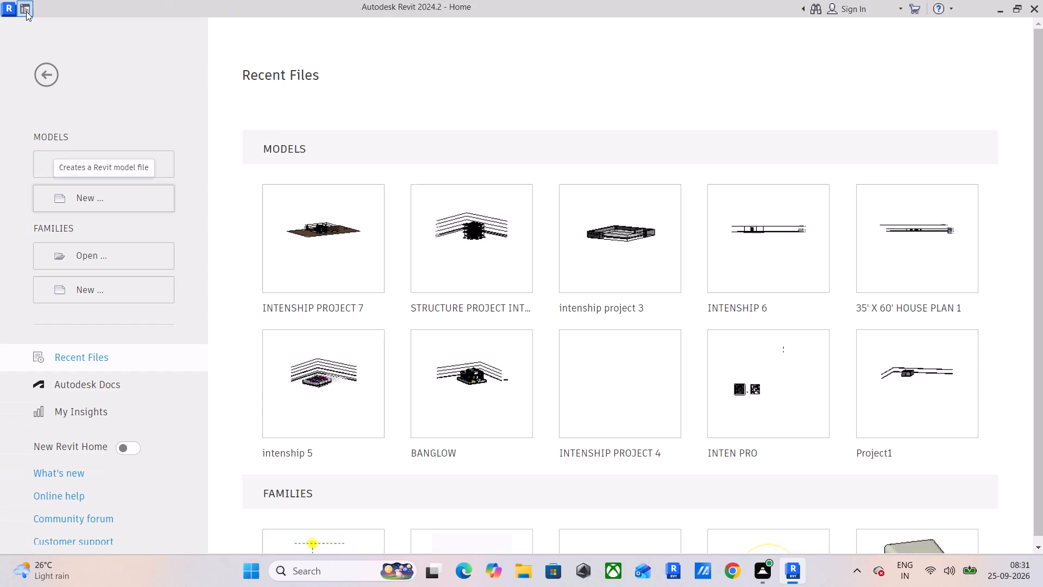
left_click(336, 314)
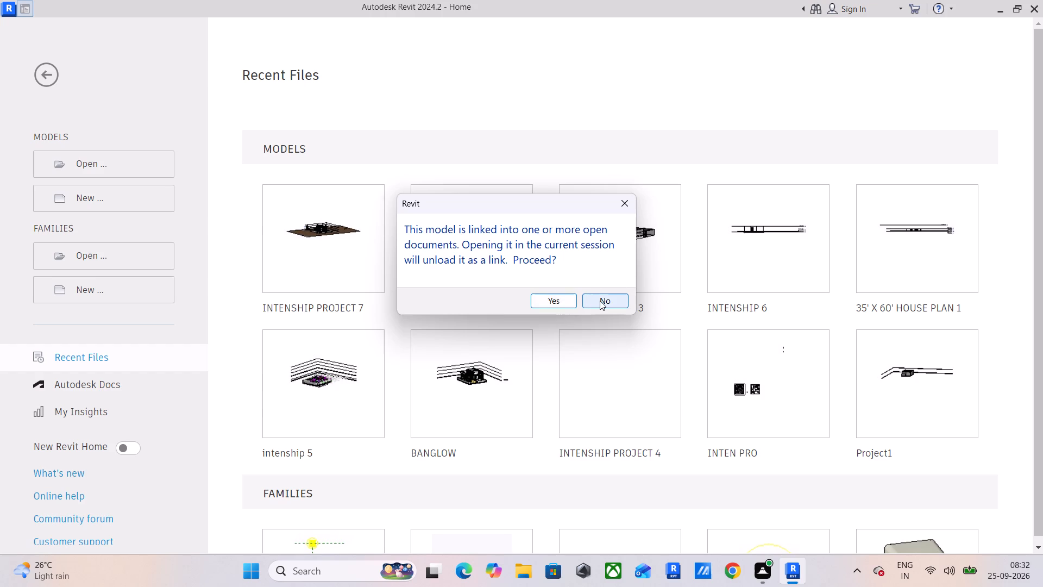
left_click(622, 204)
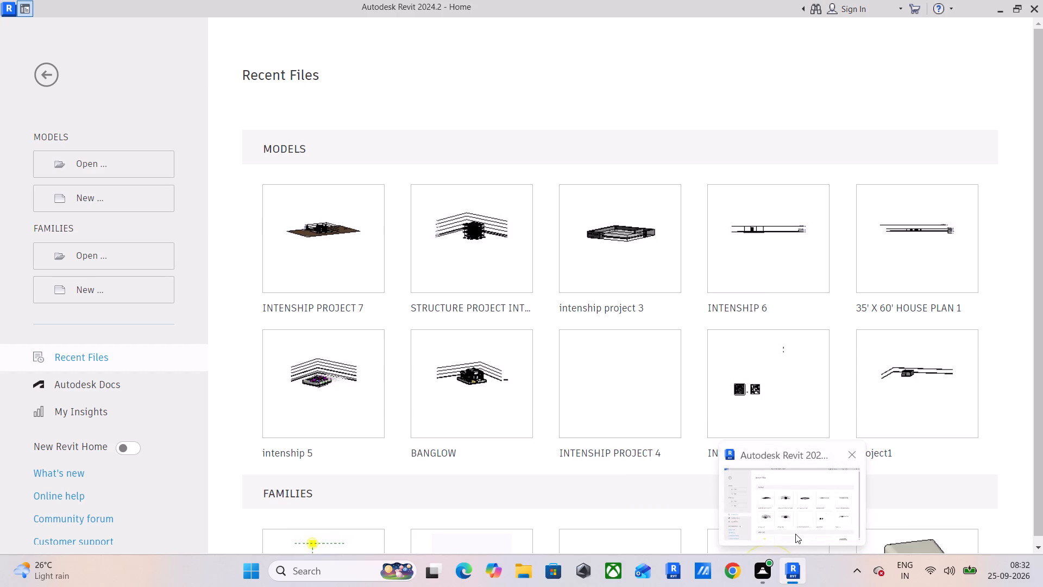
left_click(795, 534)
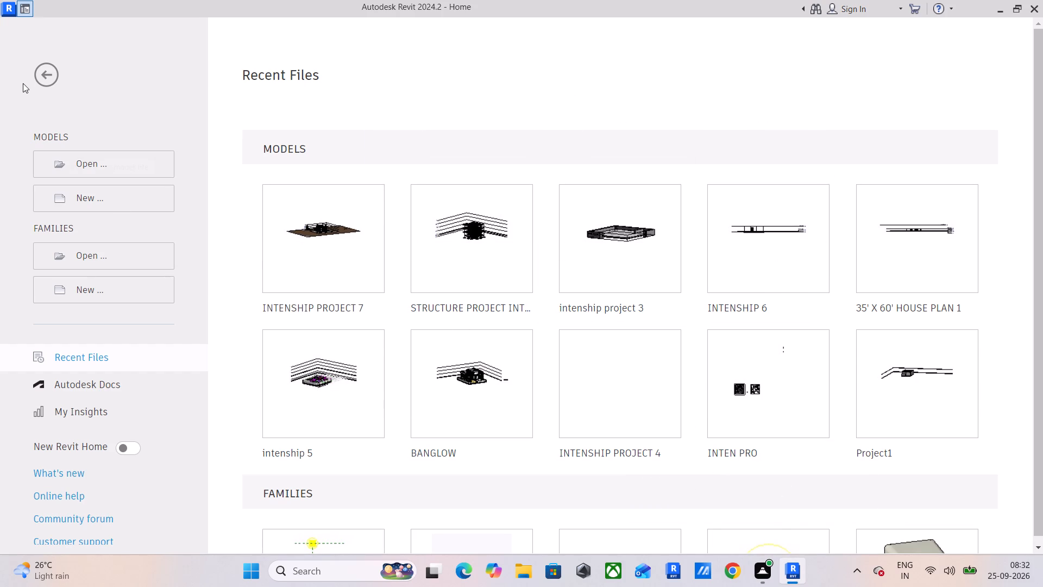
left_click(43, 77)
Examine the linked column at the west end of grid B beside the stair in the basement plan.
scroll(387, 240, "down", 5)
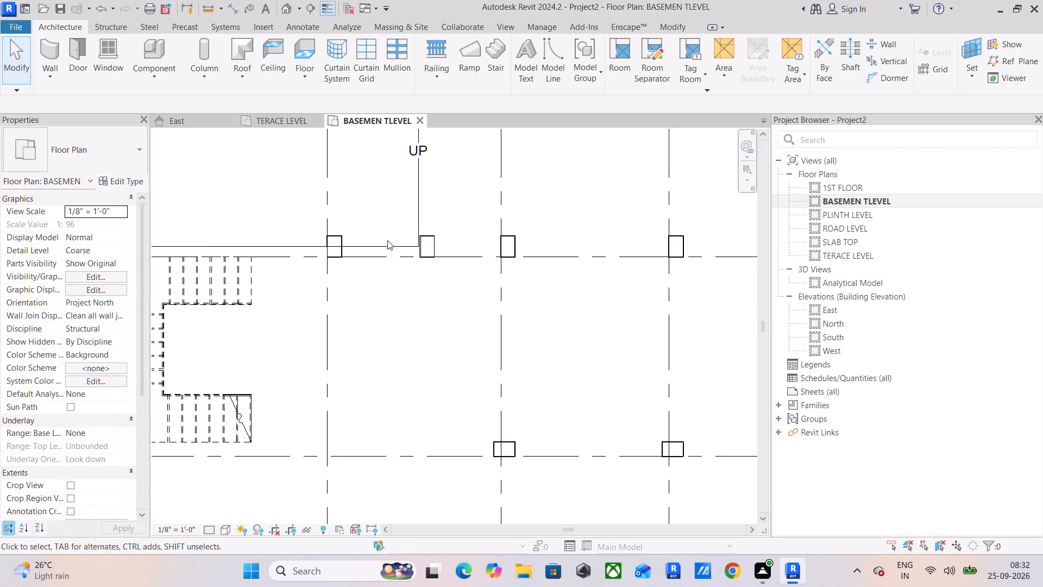
middle_click_drag(387, 240, 495, 237)
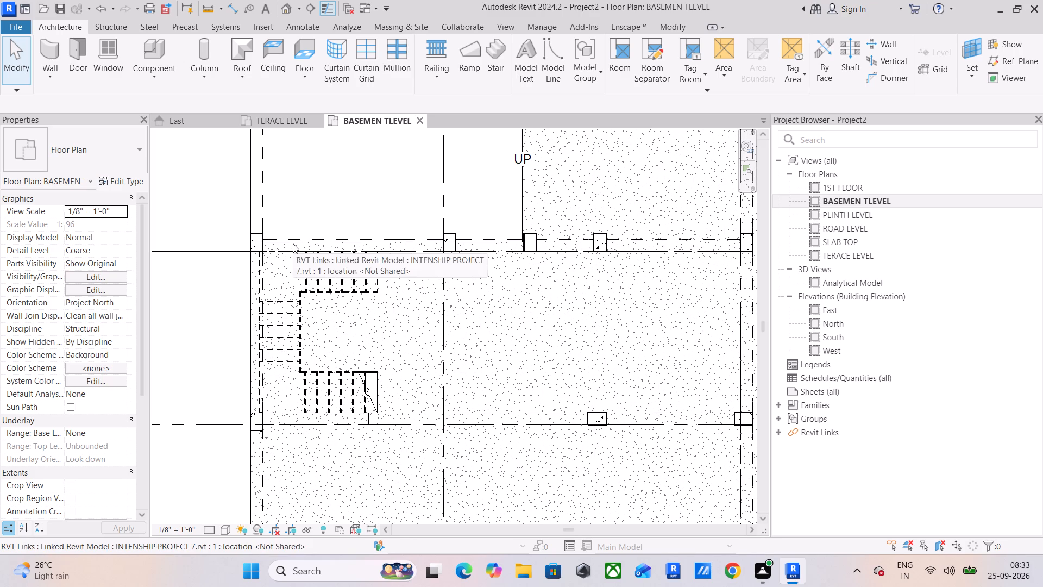
scroll(252, 238, "up", 7)
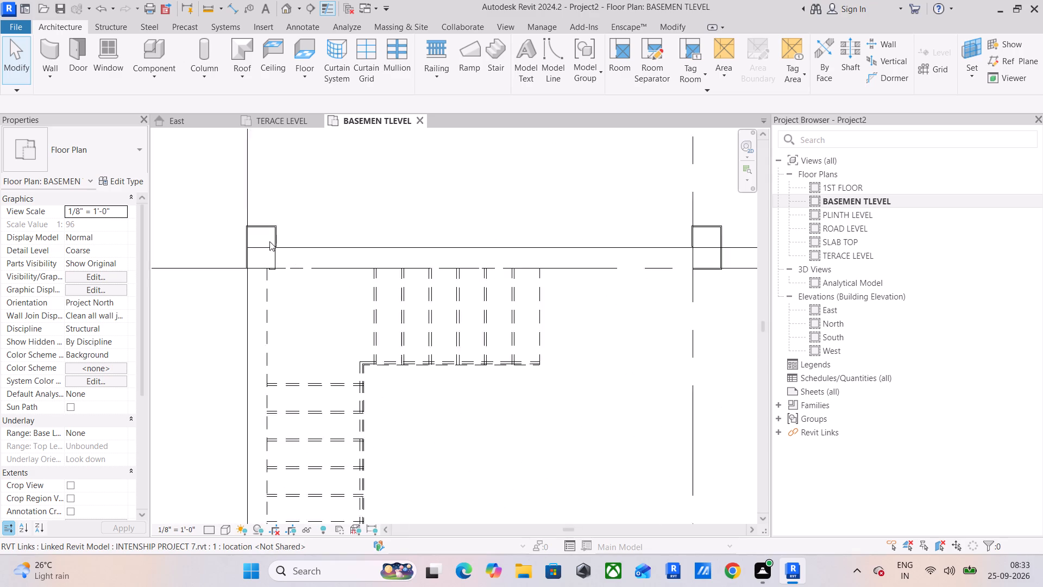
scroll(269, 241, "up", 5)
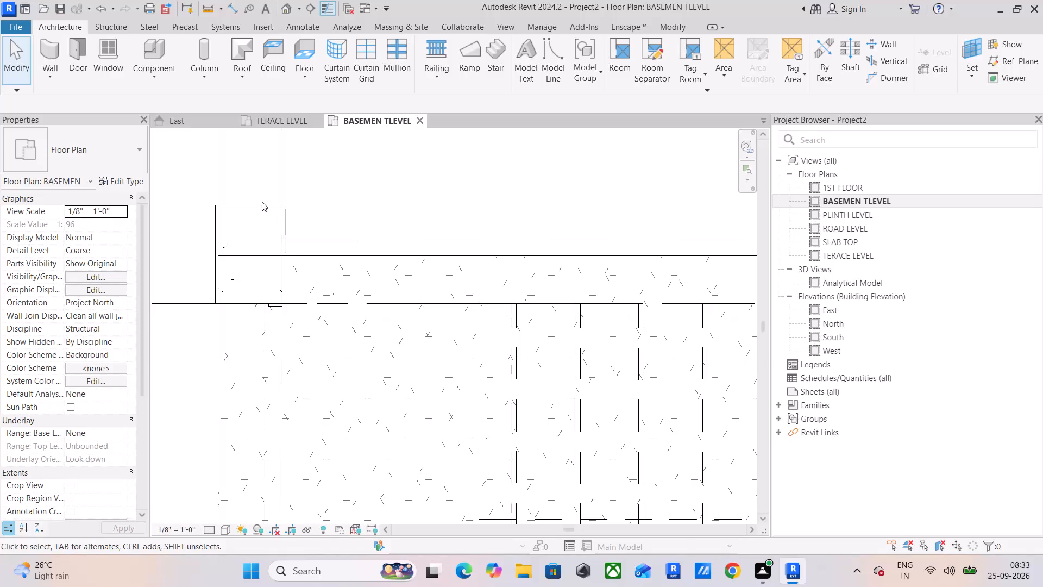
scroll(248, 196, "up", 4)
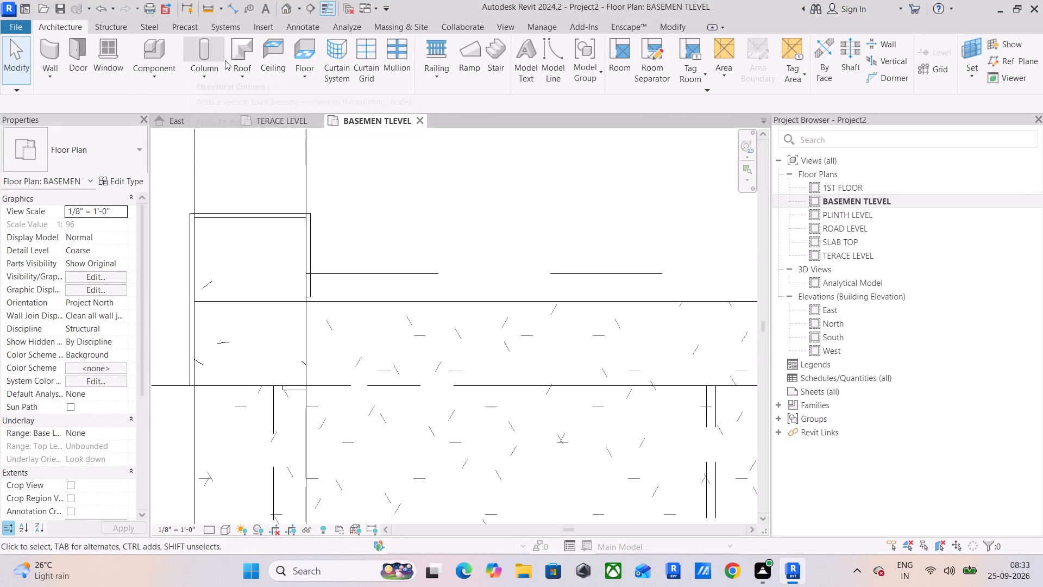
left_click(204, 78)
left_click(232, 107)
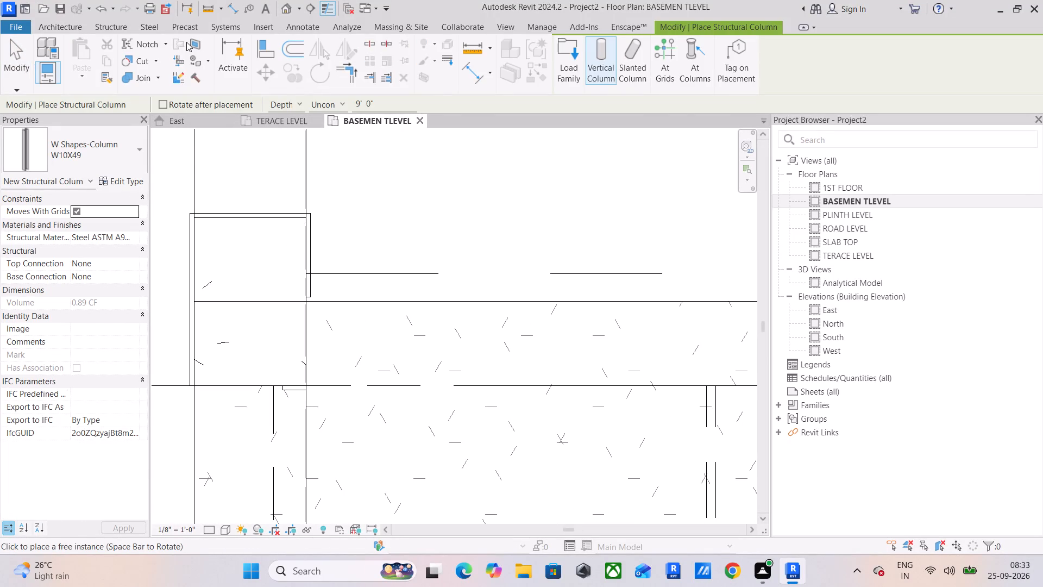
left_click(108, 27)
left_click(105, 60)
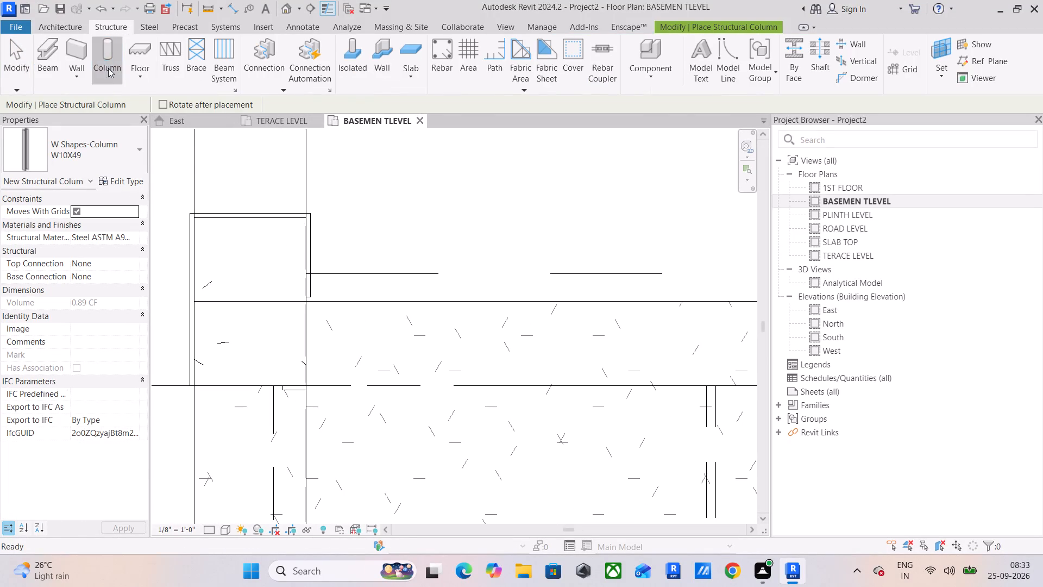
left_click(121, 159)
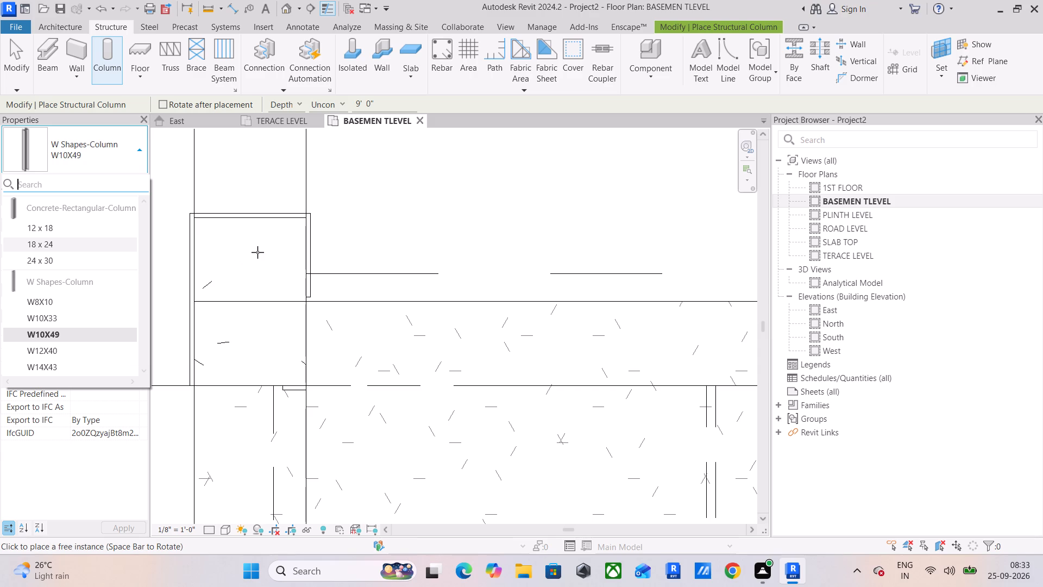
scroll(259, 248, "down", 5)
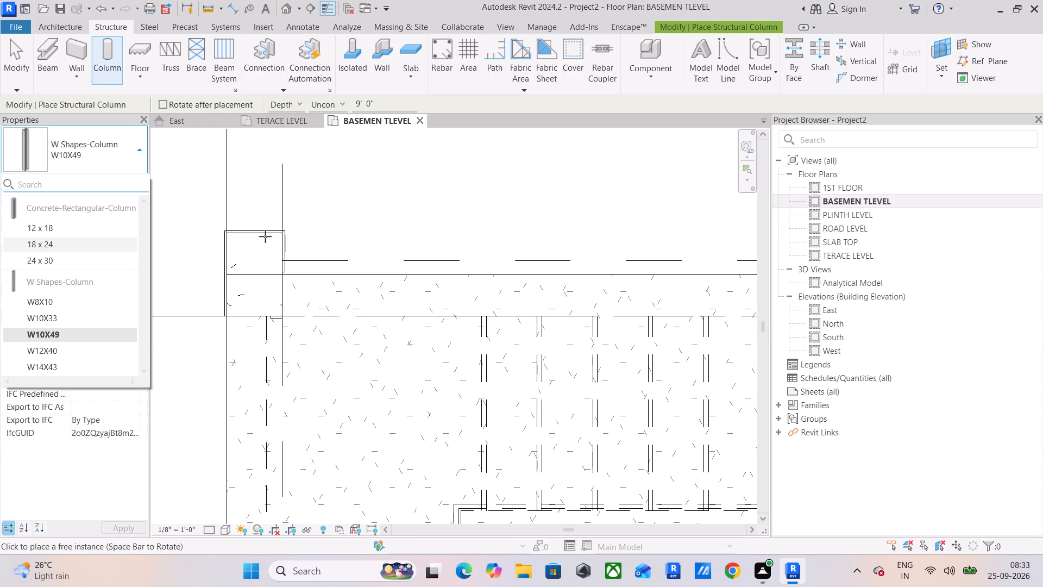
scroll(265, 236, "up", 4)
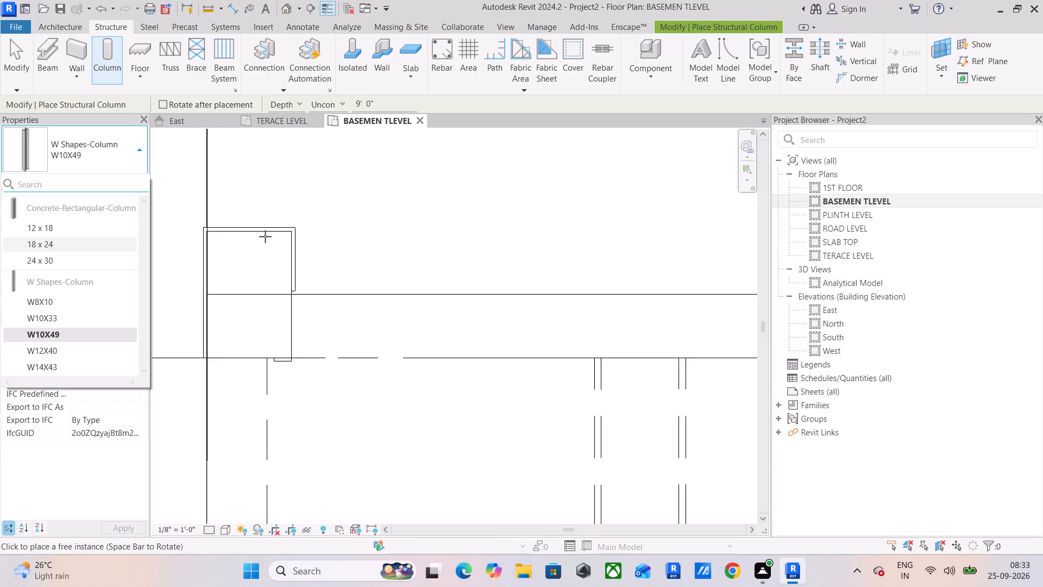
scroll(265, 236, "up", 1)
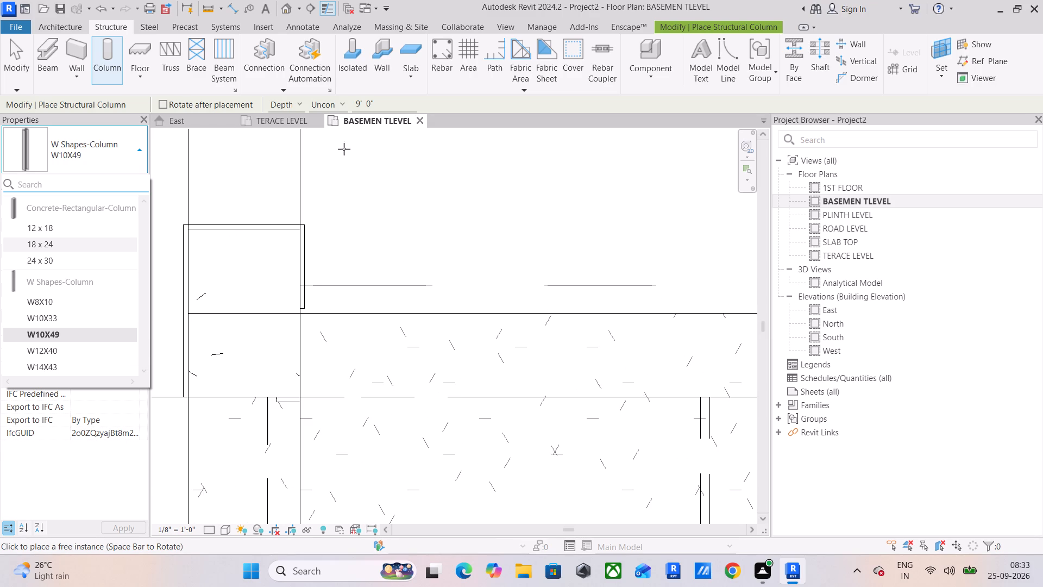
Measure the length and width of the linked column at the west end of grid B.
left_click(215, 4)
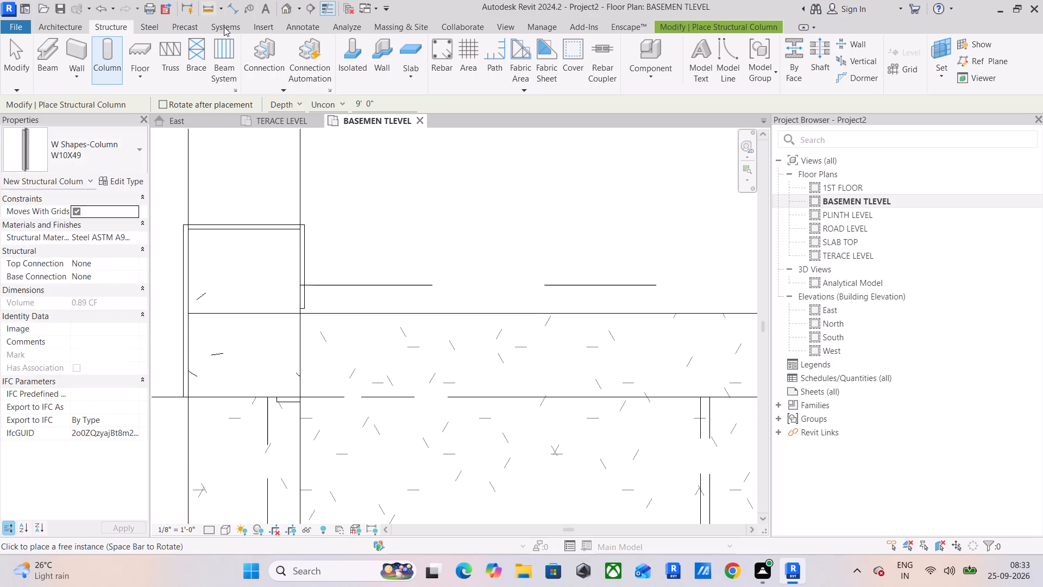
left_click(198, 232)
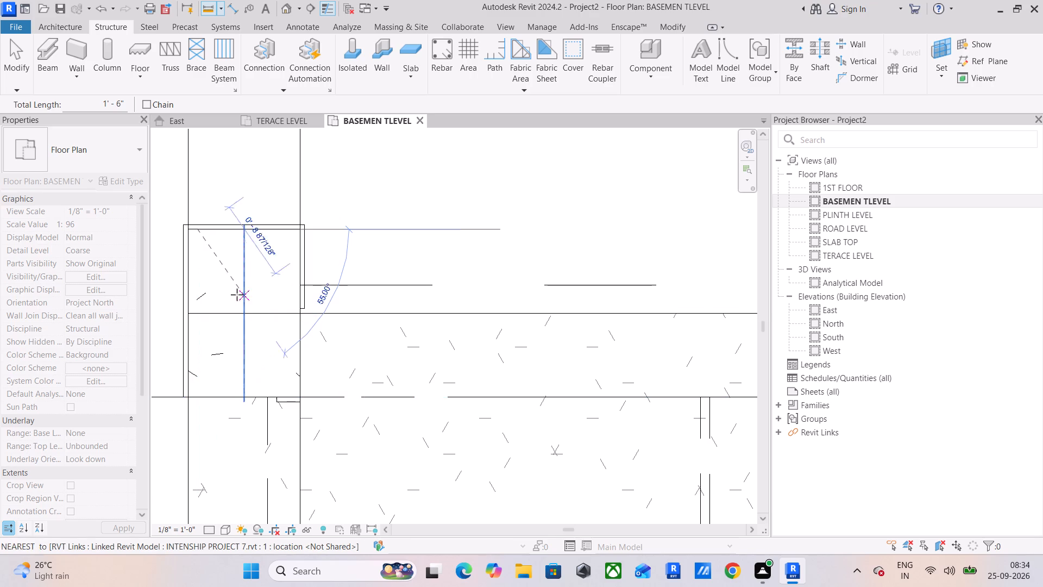
left_click(203, 396)
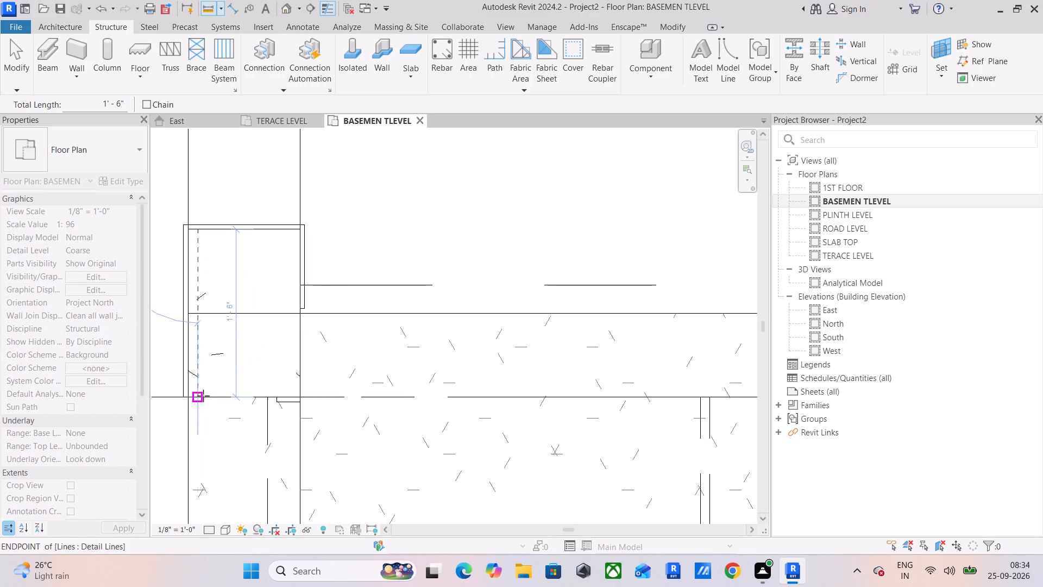
left_click(189, 265)
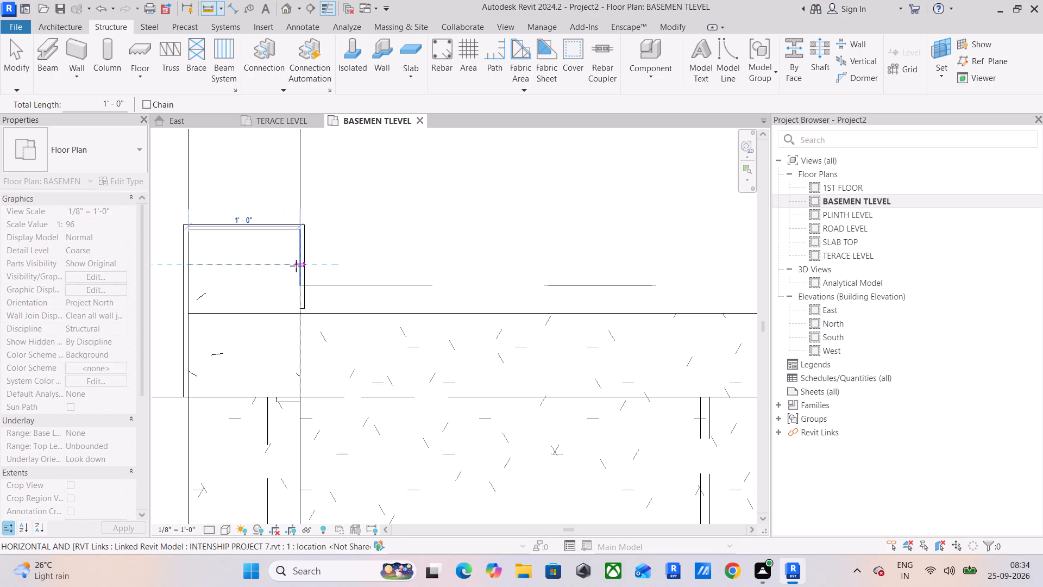
key("Escape")
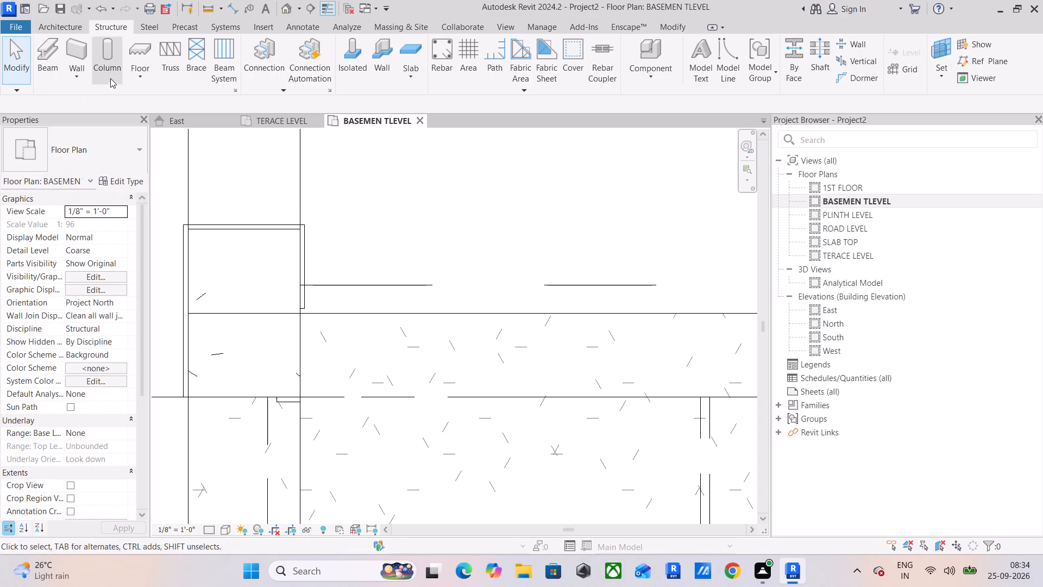
Place a Concrete-Rectangular-Column 12 x 18 structural column at the linked column at the west end of grid B.
left_click(110, 65)
left_click(98, 158)
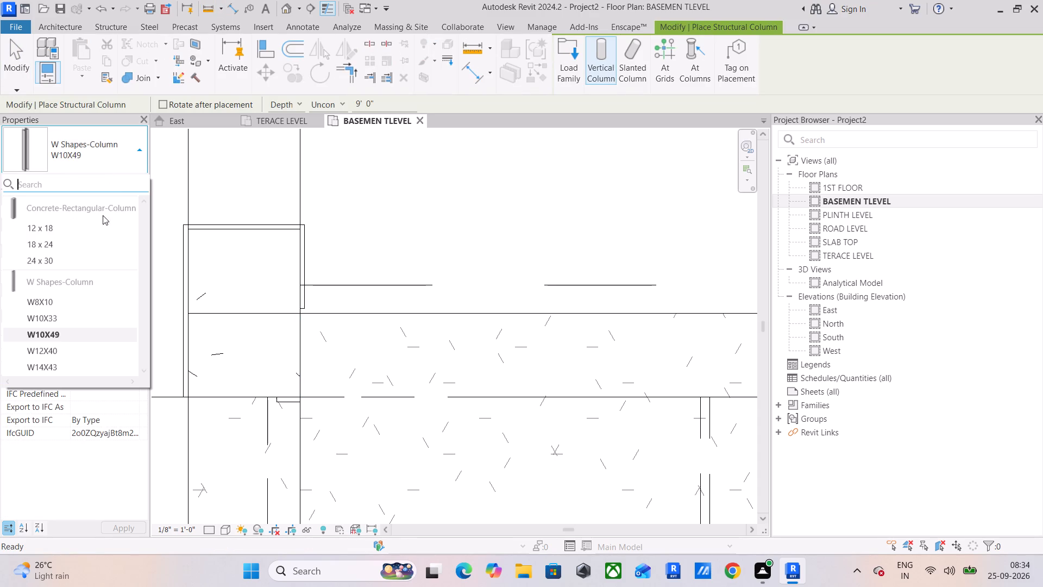
left_click(58, 226)
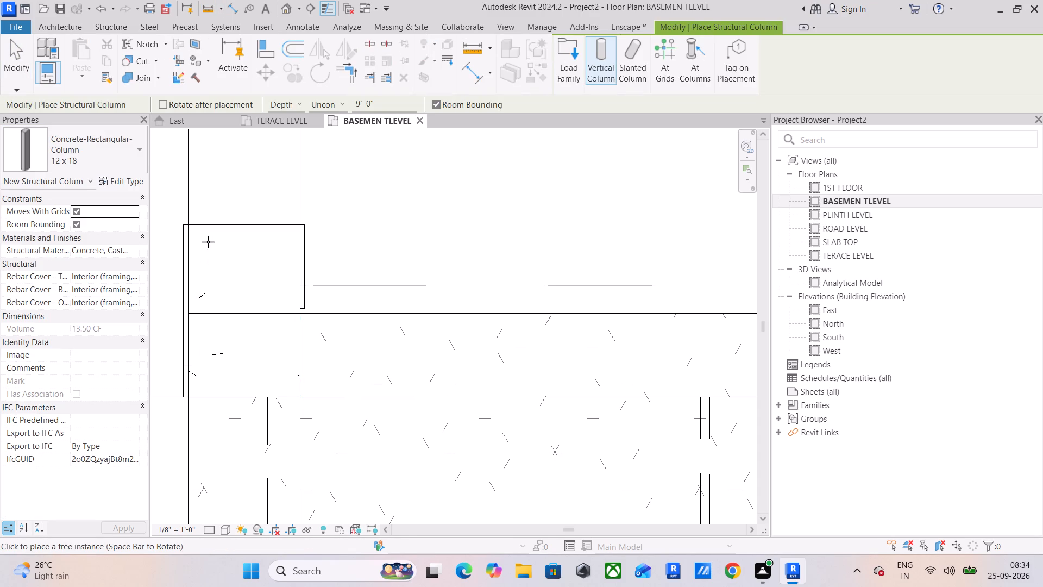
left_click(237, 264)
Place 12 x 18 concrete columns at the other four linked columns along grid B.
middle_click_drag(293, 303, 364, 260)
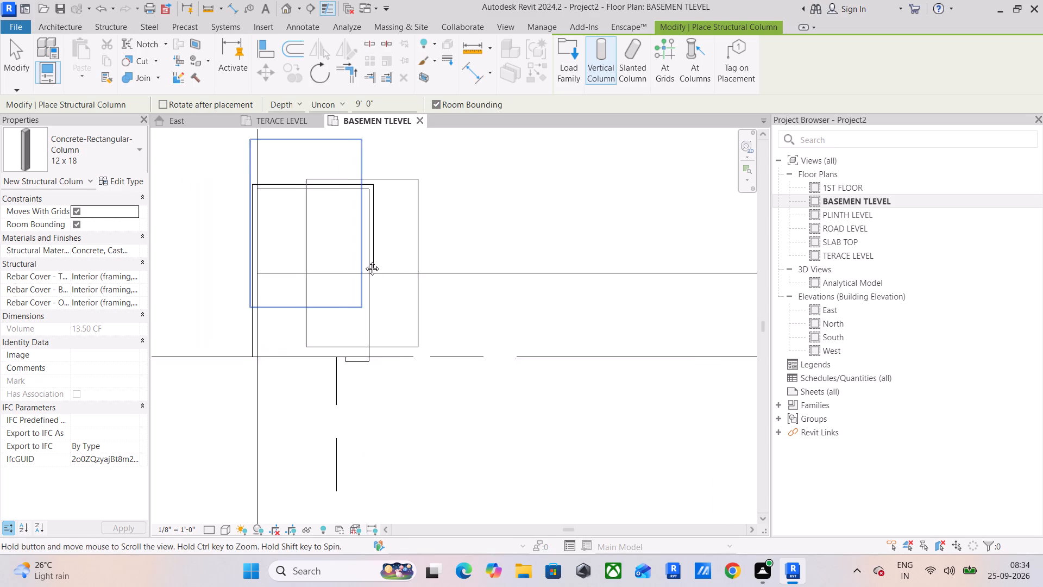
middle_click_drag(364, 260, 365, 260)
scroll(365, 260, "down", 4)
middle_click_drag(366, 260, 257, 302)
scroll(257, 291, "down", 6)
middle_click_drag(266, 284, 125, 263)
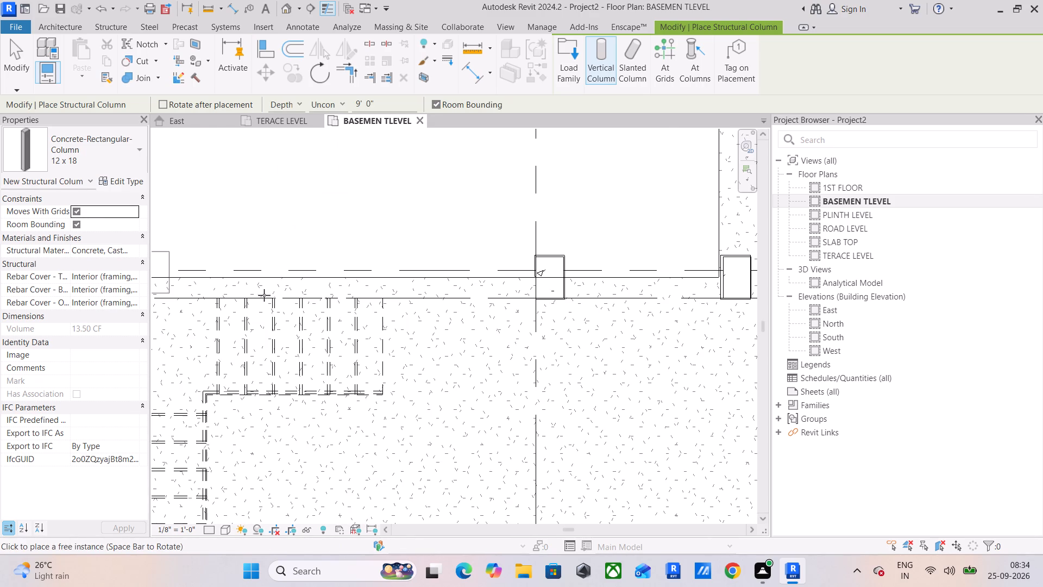
left_click(550, 265)
middle_click_drag(540, 277, 218, 289)
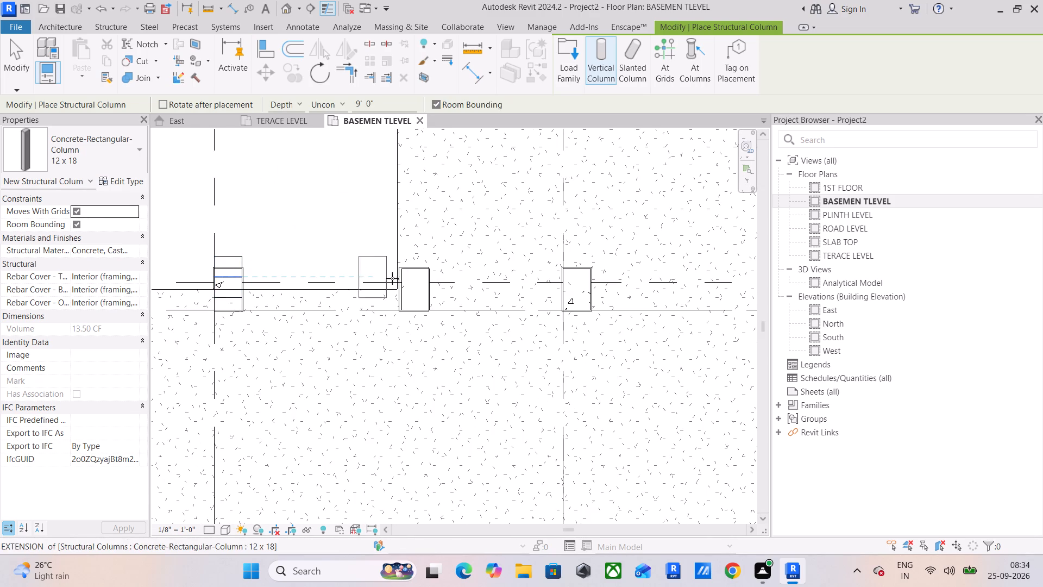
left_click(411, 278)
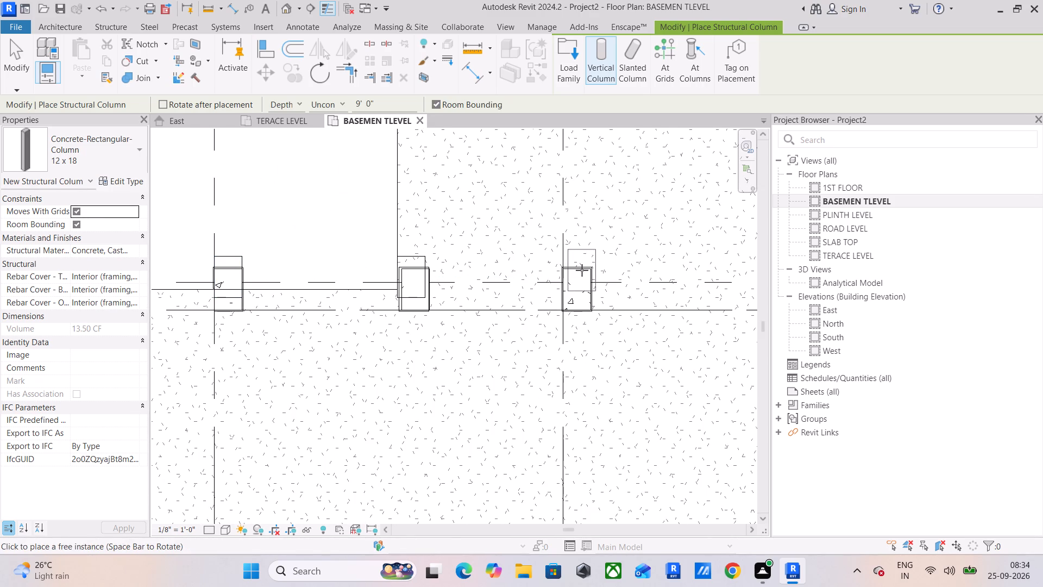
left_click(582, 270)
middle_click_drag(581, 277, 205, 278)
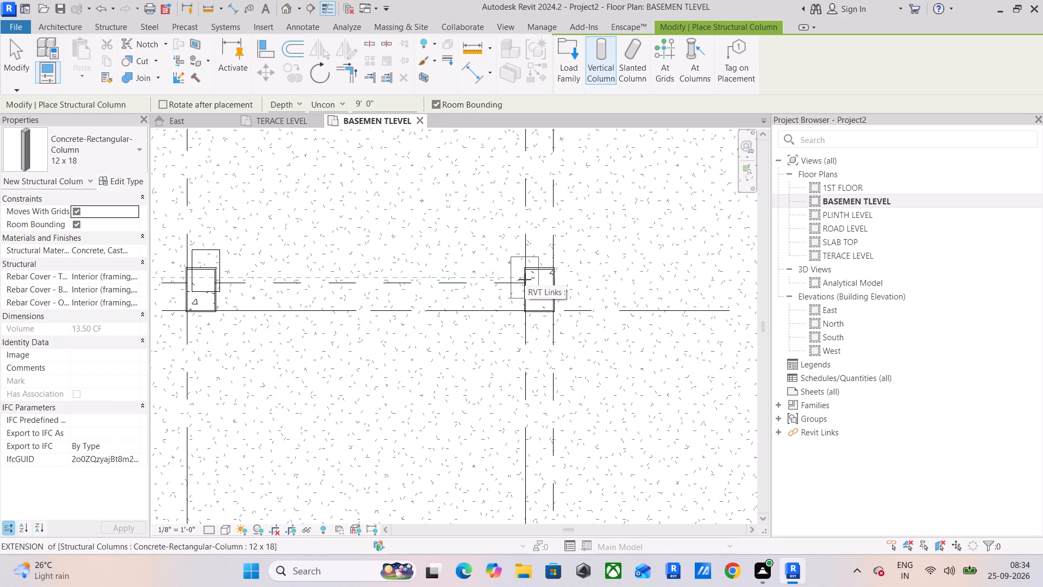
left_click(525, 279)
Place 12 x 18 concrete columns, rotated 90 degrees, at the two eastern linked columns on grid C.
scroll(326, 321, "down", 6)
middle_click_drag(323, 323, 381, 213)
scroll(442, 349, "up", 9)
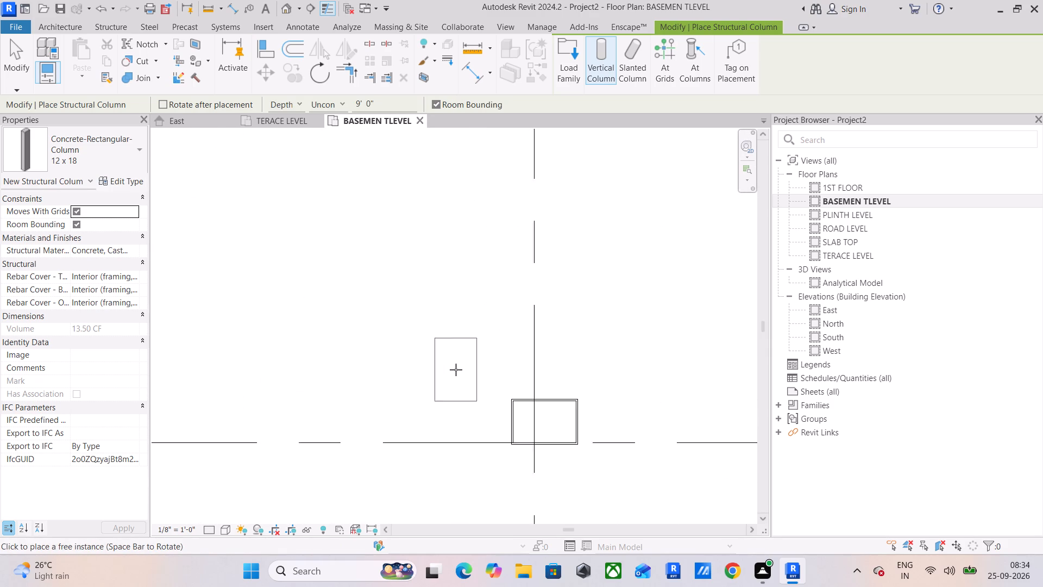
scroll(456, 370, "up", 2)
key("space")
left_click(552, 414)
middle_click_drag(404, 415, 731, 397)
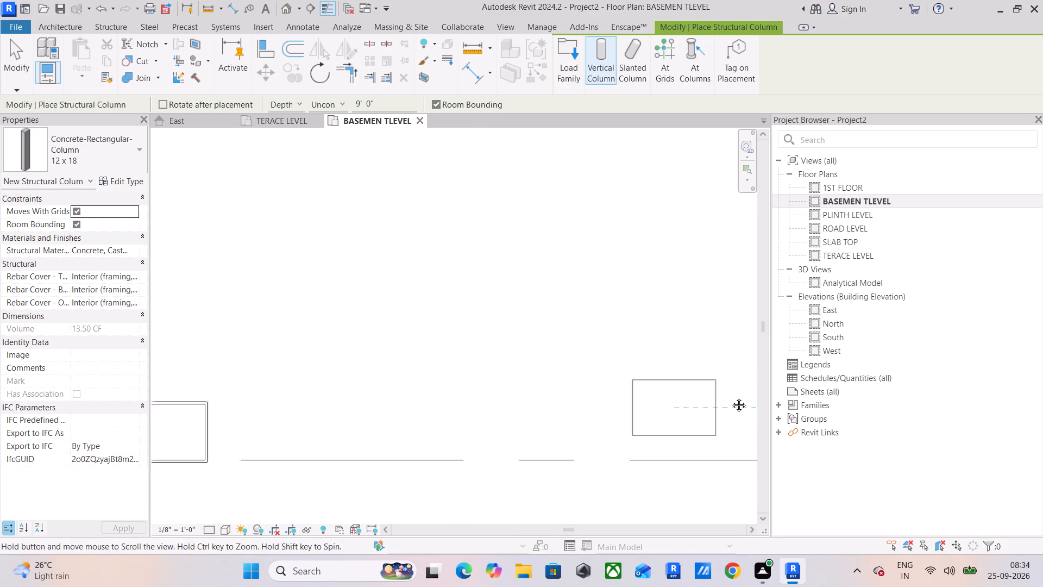
middle_click_drag(731, 397, 738, 392)
left_click(248, 386)
Place a 12 x 18 concrete column, rotated back to upright, at the west linked column on grid C below the stair.
scroll(248, 386, "down", 4)
middle_click_drag(350, 382, 699, 333)
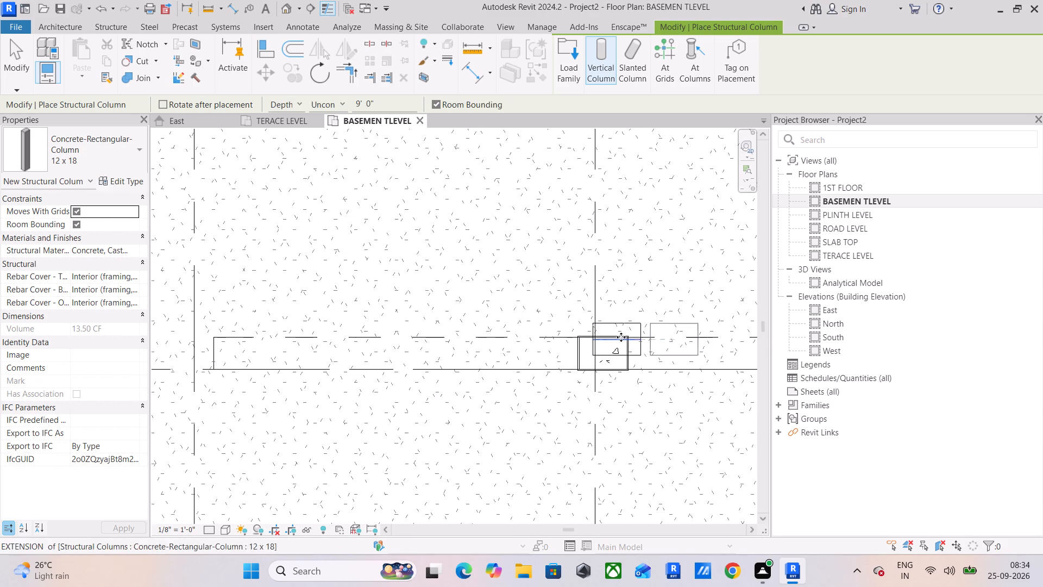
scroll(329, 333, "down", 9)
middle_click_drag(332, 334, 544, 335)
scroll(367, 339, "up", 5)
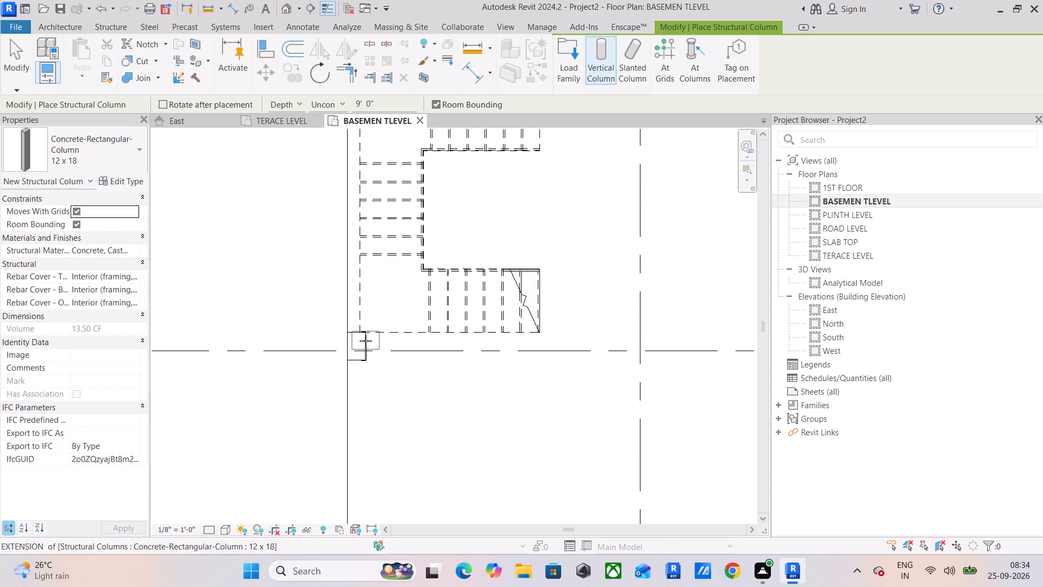
key("space")
left_click(363, 343)
Place an upright 12 x 18 concrete column at the westernmost linked column of the row south of grid C.
scroll(361, 368, "up", 1)
middle_click_drag(365, 369, 421, 182)
scroll(441, 307, "down", 6)
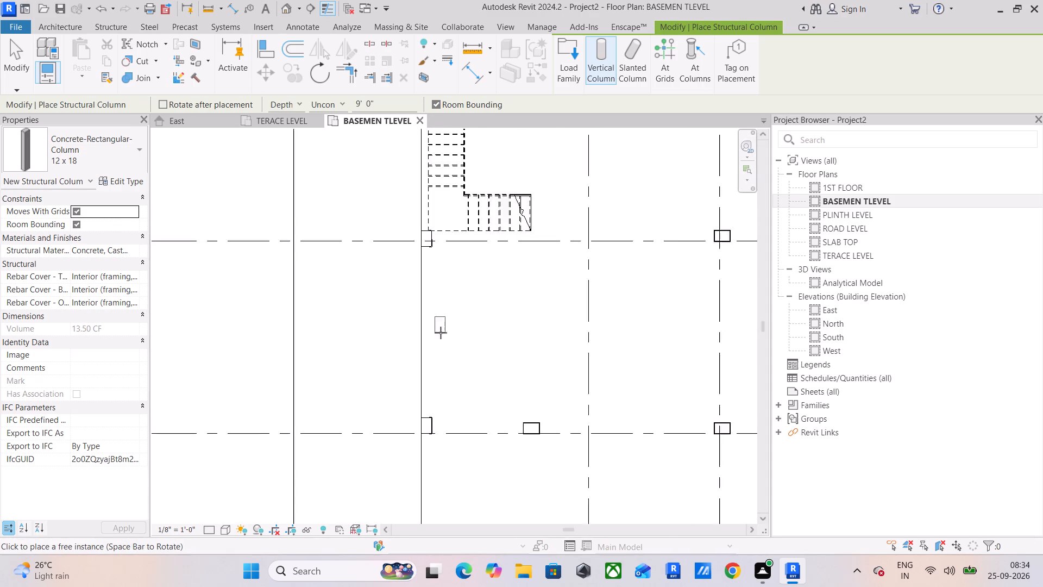
middle_click_drag(444, 272, 444, 209)
scroll(417, 351, "up", 6)
scroll(476, 347, "up", 5)
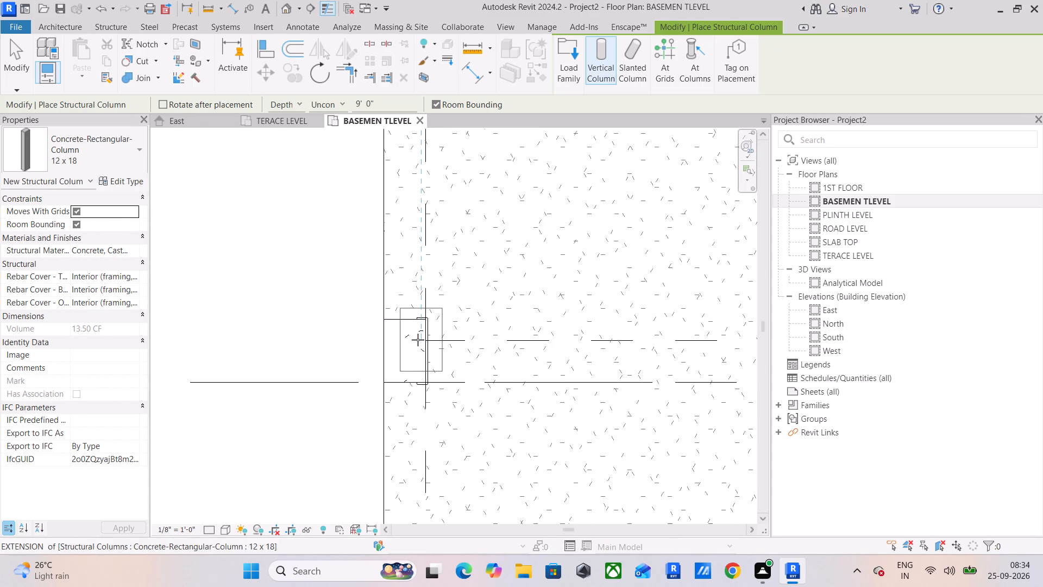
left_click(418, 340)
Place 12 x 18 concrete columns, rotated 90 degrees, at the remaining three linked columns in the row south of grid C.
scroll(534, 356, "up", 1)
middle_click_drag(534, 356, 155, 291)
key("space")
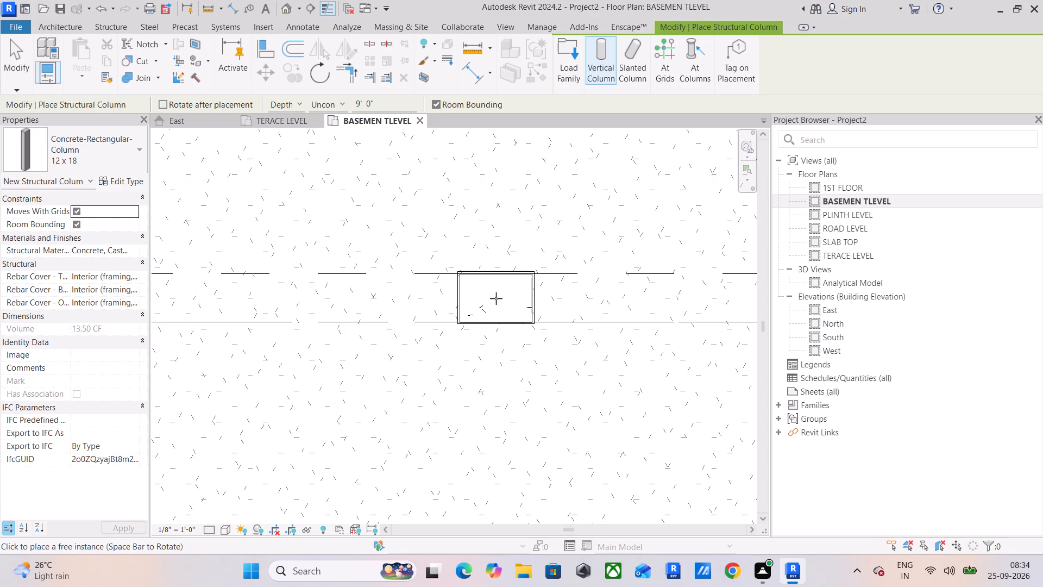
left_click(475, 277)
scroll(542, 323, "down", 6)
middle_click_drag(558, 318, 137, 258)
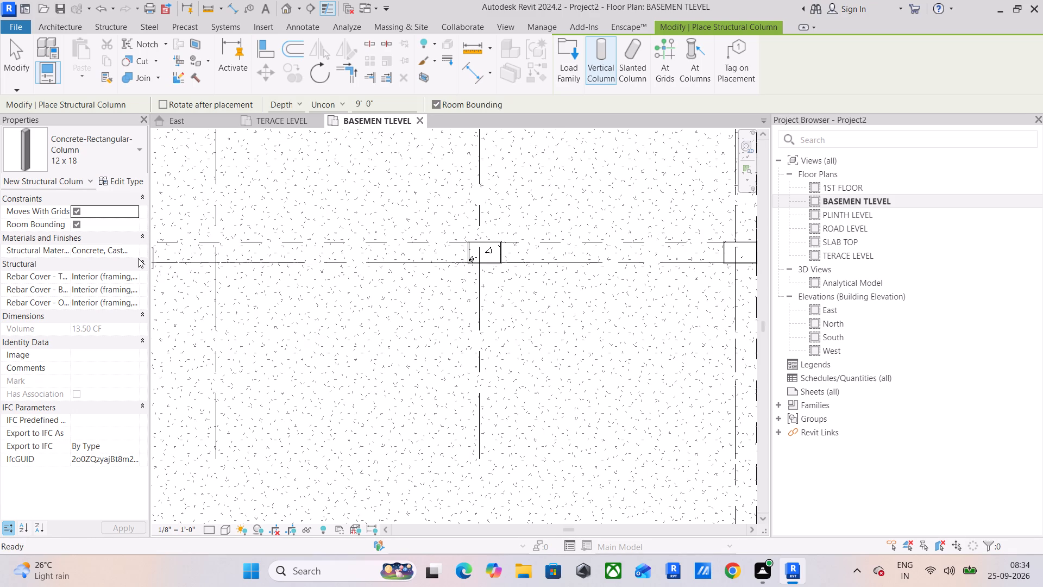
left_click(476, 247)
middle_click_drag(482, 258, 4, 241)
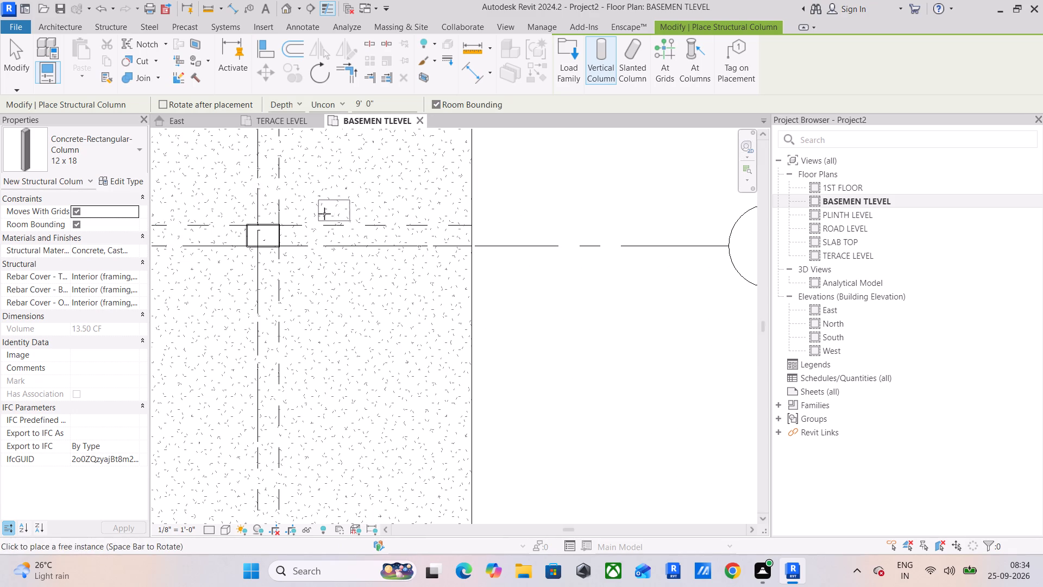
left_click(277, 228)
Place an upright 12 x 18 concrete column at the easternmost linked column on grid A.
scroll(277, 228, "down", 12)
middle_click_drag(274, 231, 335, 365)
middle_click_drag(345, 236, 410, 281)
scroll(381, 234, "up", 5)
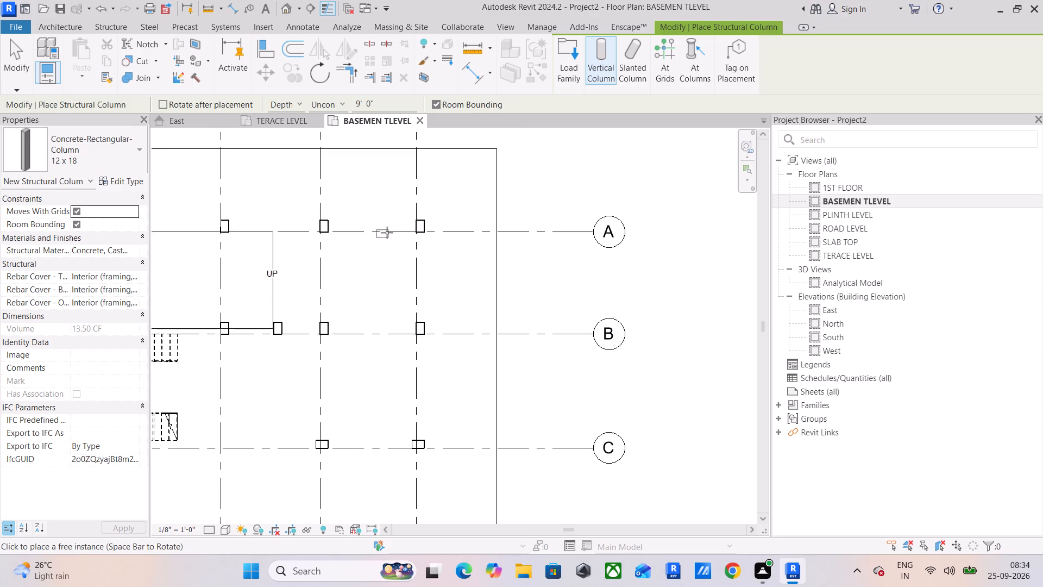
scroll(411, 222, "up", 11)
key("space")
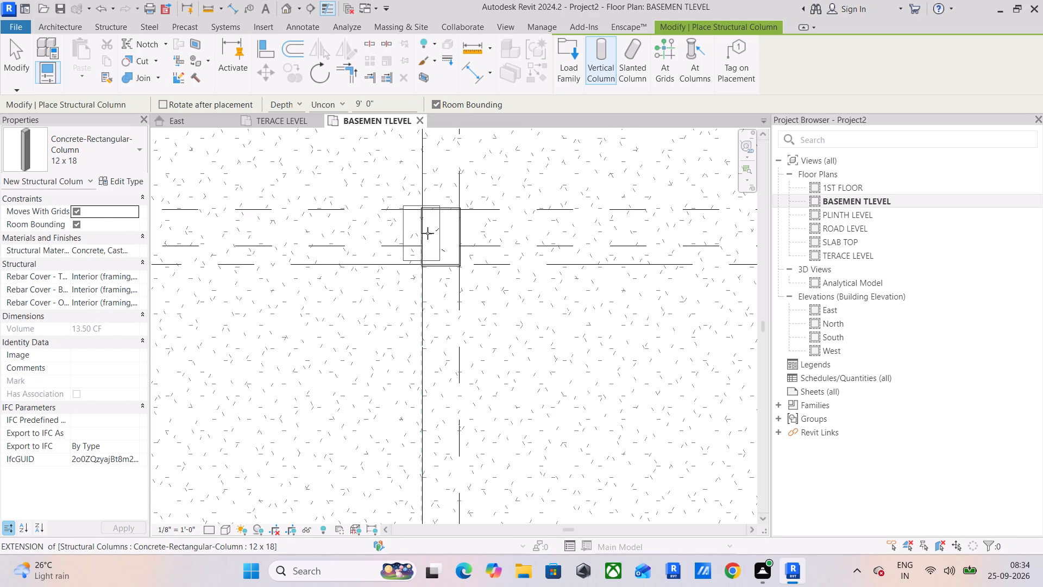
left_click(429, 227)
scroll(378, 235, "down", 5)
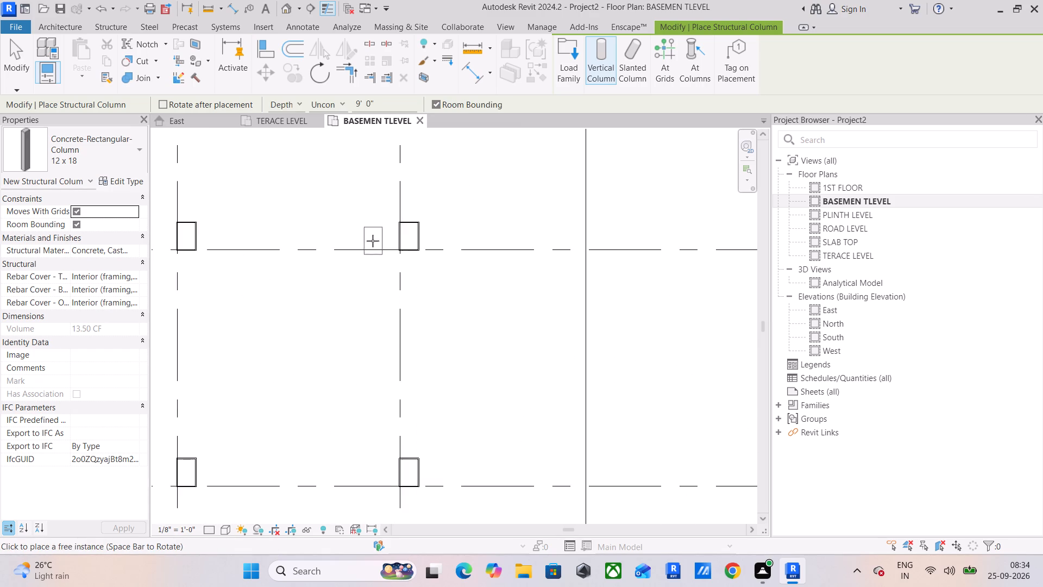
Place upright 12 x 18 concrete columns at the remaining three linked columns along grid A.
middle_click_drag(394, 257, 536, 289)
left_click(325, 262)
scroll(260, 268, "down", 5)
middle_click_drag(240, 274, 349, 269)
scroll(265, 264, "up", 5)
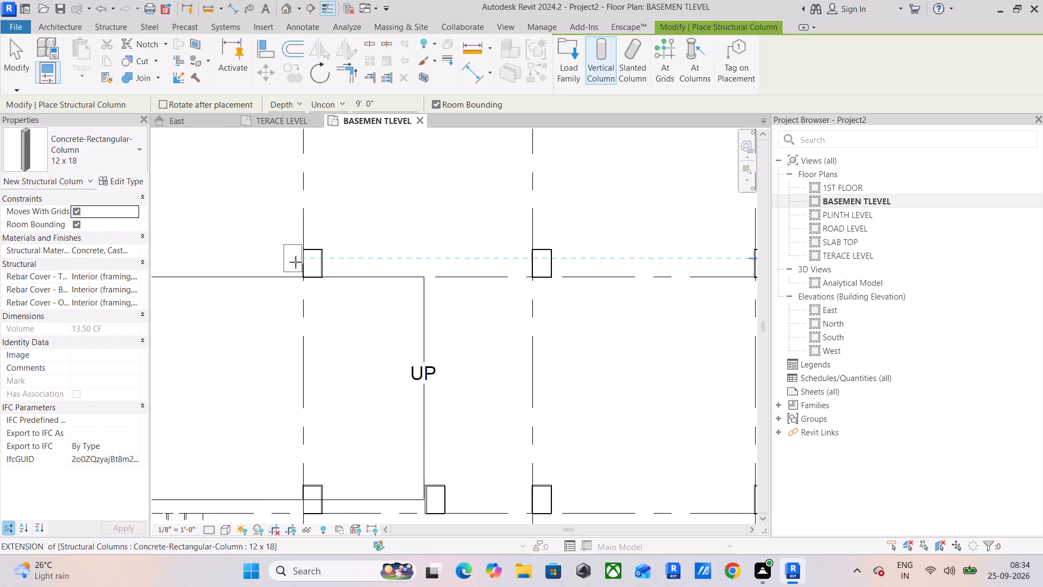
left_click(307, 259)
scroll(307, 259, "down", 6)
middle_click_drag(256, 276, 392, 283)
left_click(325, 265)
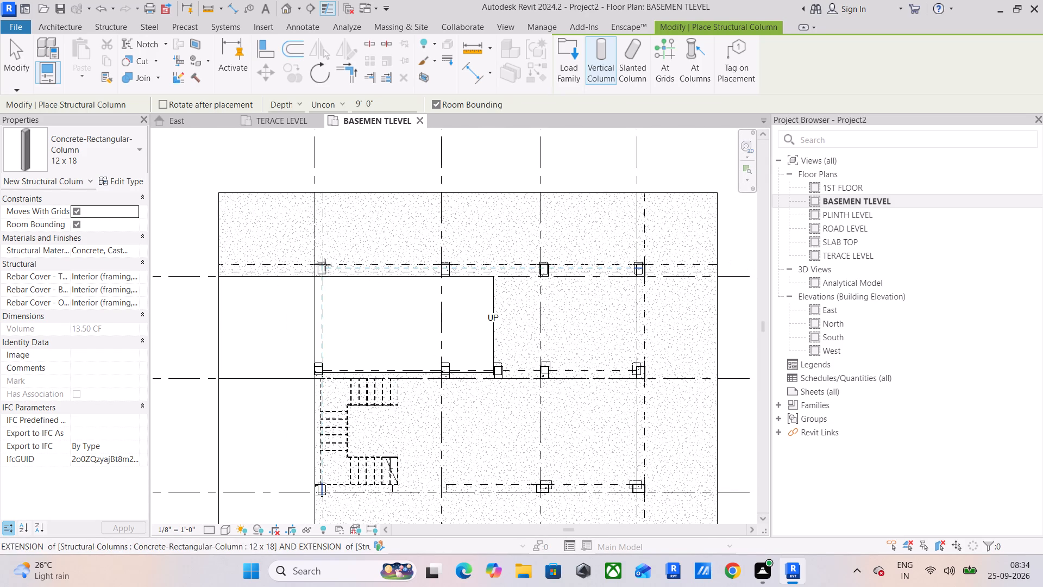
Align the north and west faces of the westernmost grid A column with the linked column's faces.
left_click(275, 56)
scroll(313, 297, "up", 5)
scroll(329, 248, "up", 10)
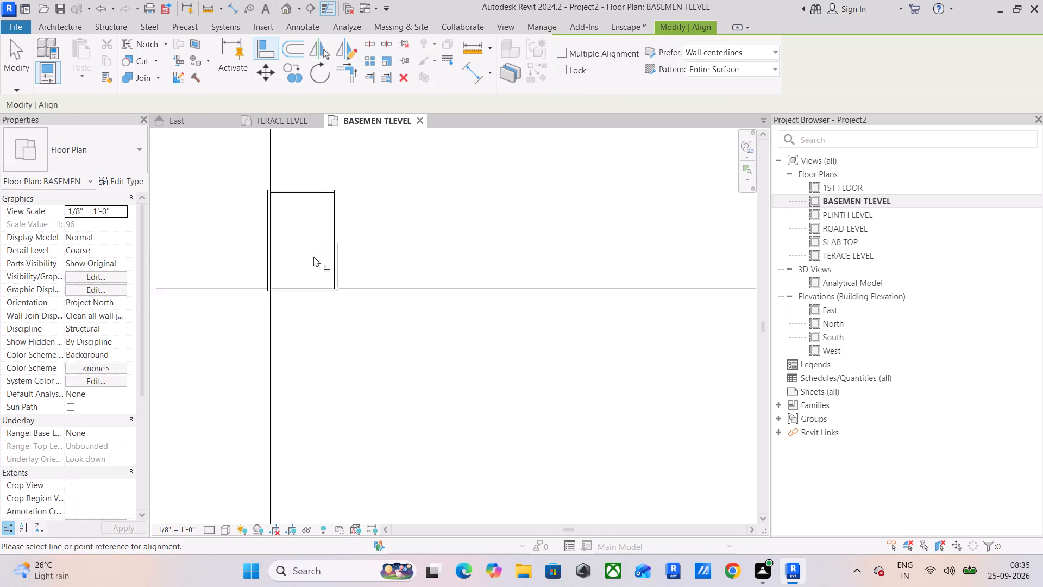
scroll(313, 256, "up", 1)
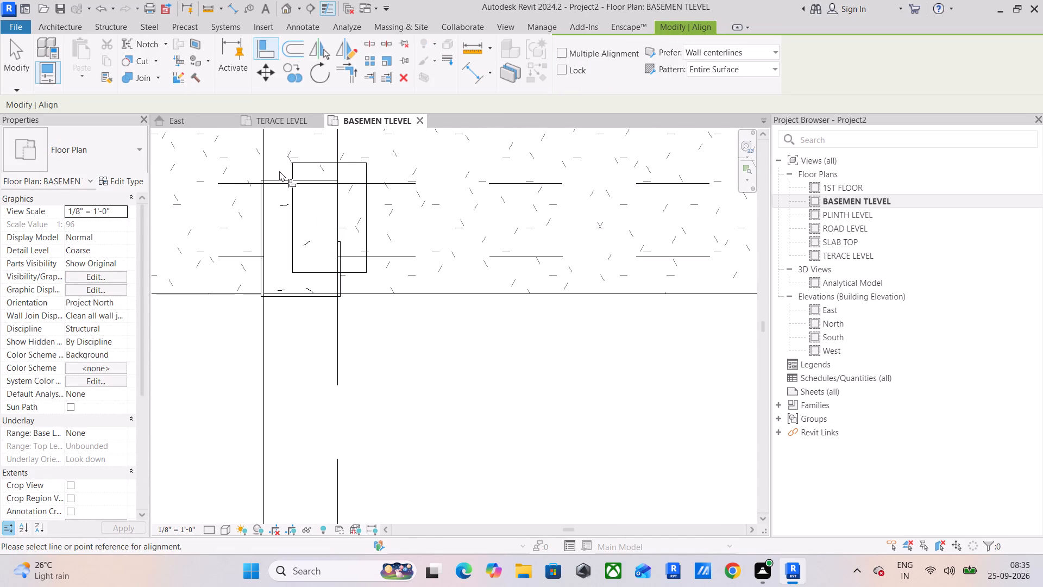
scroll(275, 183, "up", 6)
left_click(285, 183)
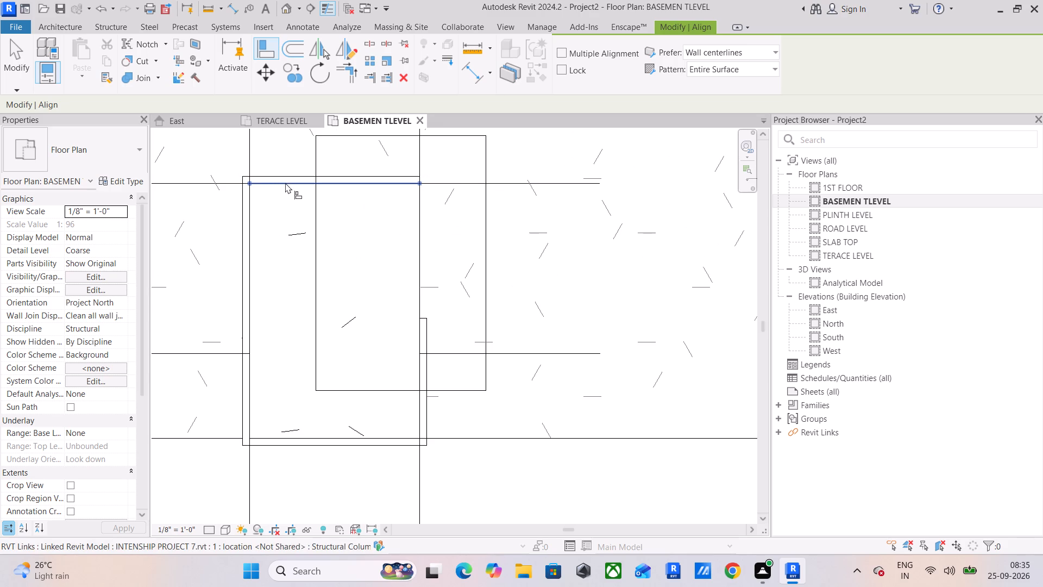
left_click(361, 138)
left_click(250, 239)
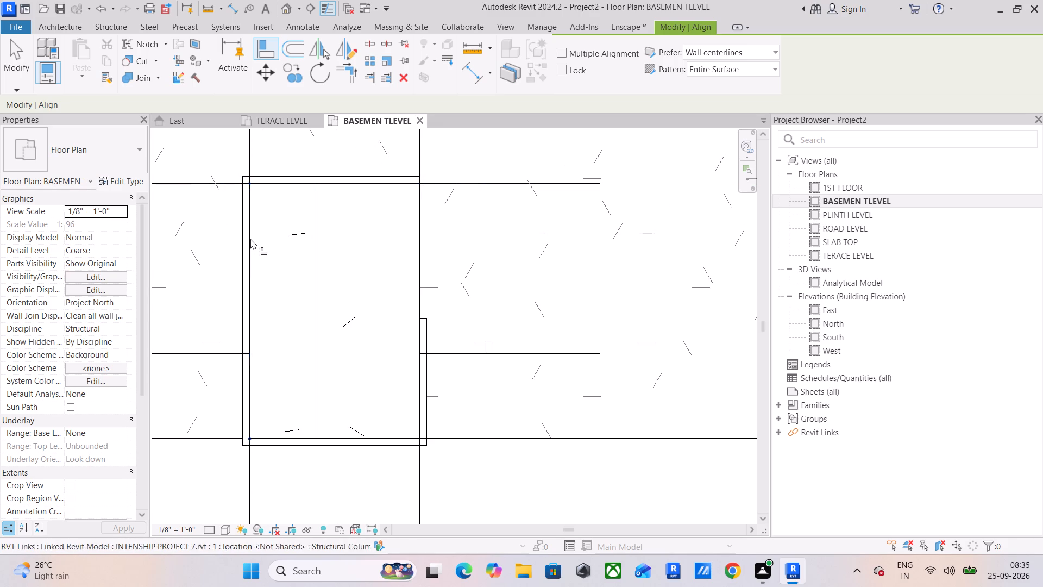
left_click(312, 259)
Align the north and west faces of the west column above the stair with the linked column's faces.
scroll(310, 266, "down", 7)
middle_click_drag(311, 270, 341, 211)
scroll(342, 236, "down", 6)
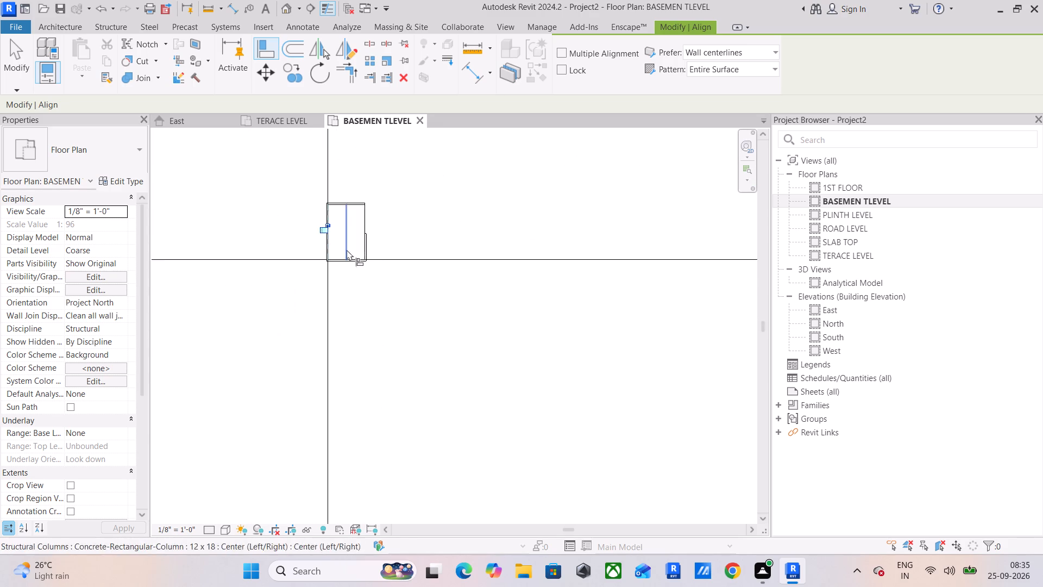
middle_click_drag(385, 260, 410, 132)
middle_click_drag(342, 419, 336, 143)
scroll(358, 179, "up", 3)
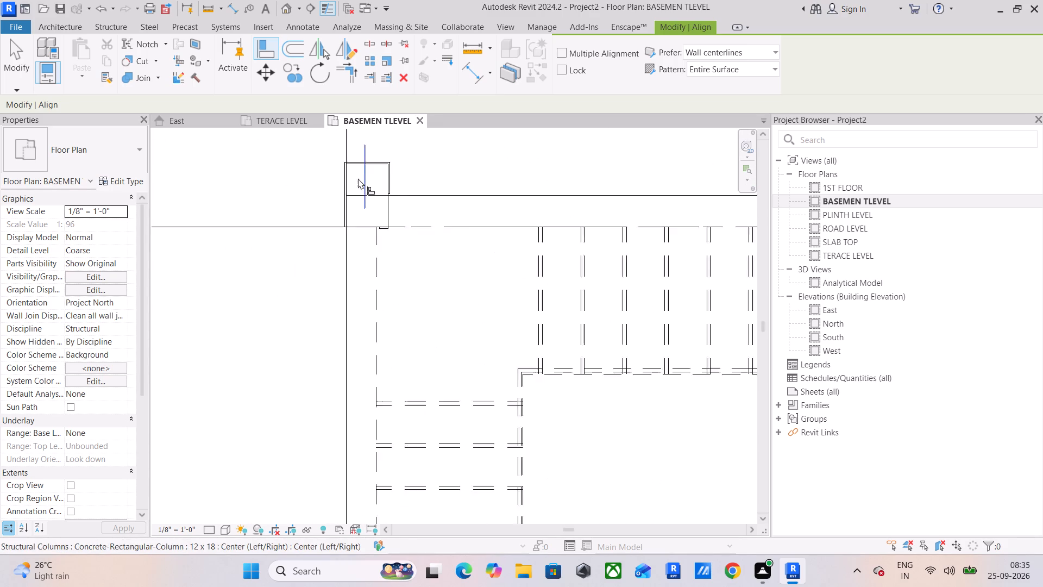
scroll(358, 178, "up", 8)
middle_click_drag(359, 201, 349, 321)
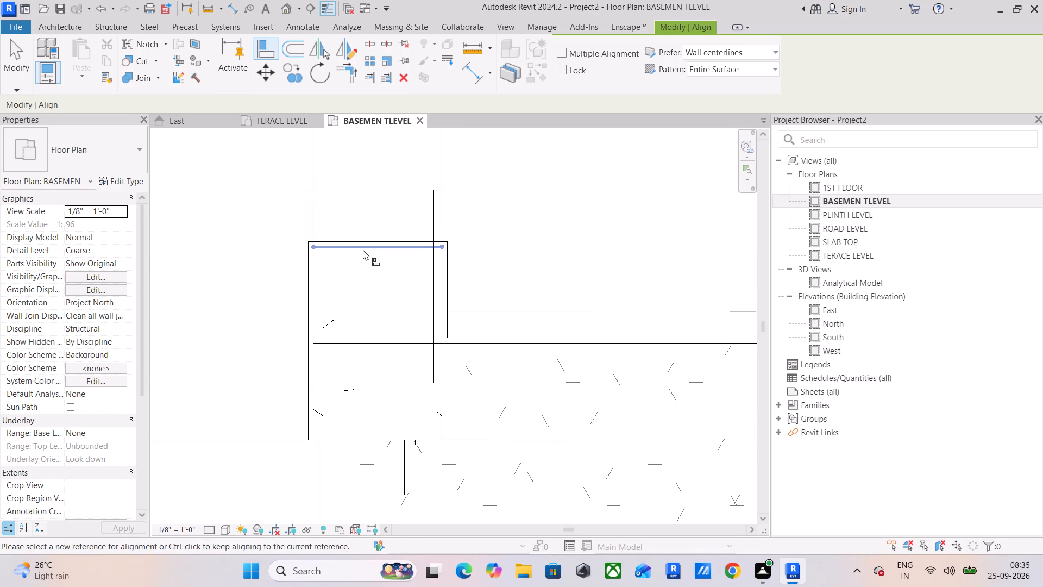
left_click(363, 248)
left_click(378, 192)
left_click(316, 276)
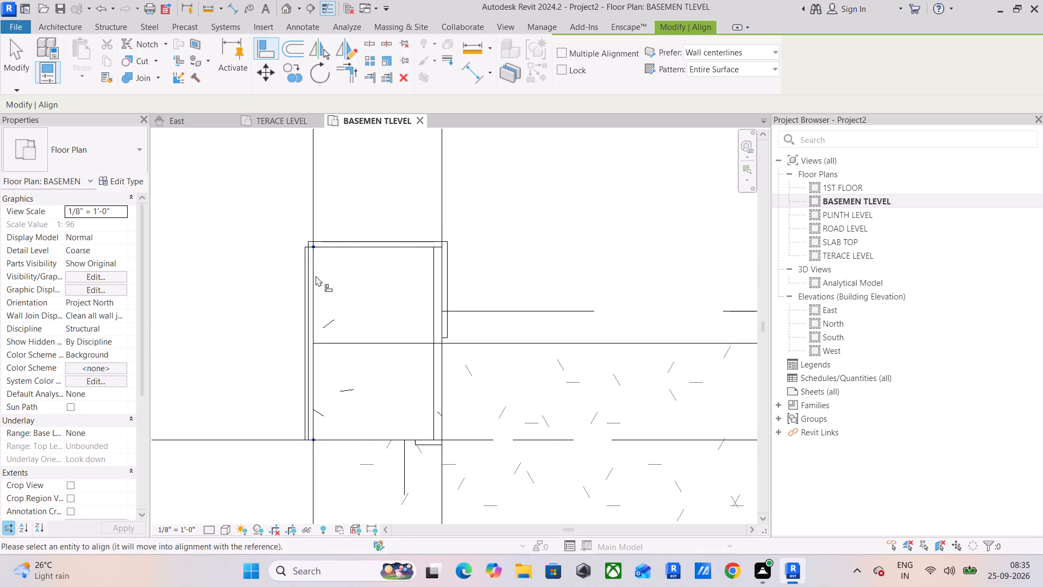
left_click(306, 282)
Align the north and west faces of the west grid C column below the stair with the linked column.
scroll(391, 294, "down", 3)
middle_click_drag(421, 317, 322, 245)
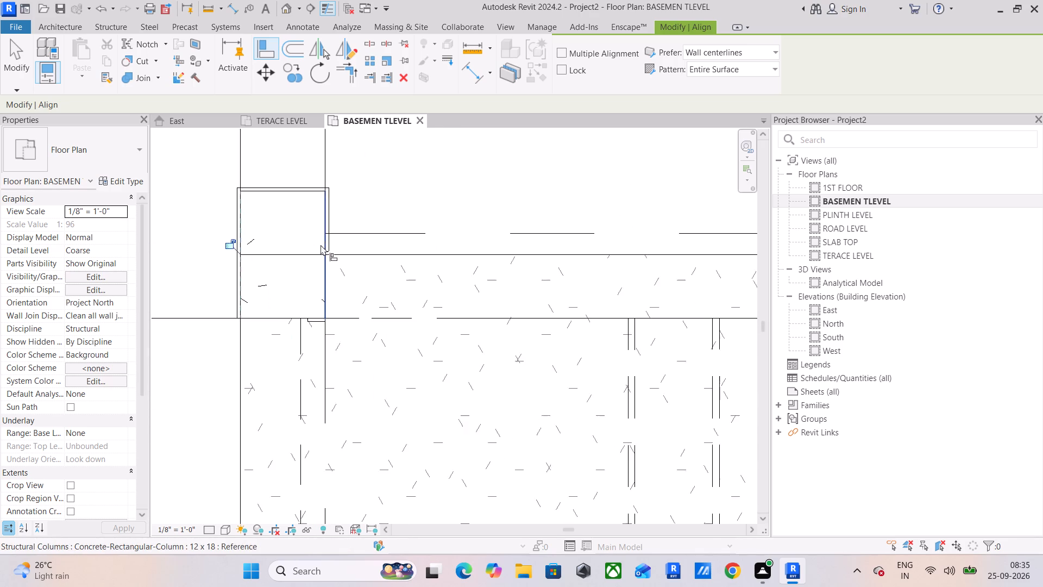
scroll(322, 246, "down", 6)
middle_click_drag(337, 260, 401, 166)
scroll(399, 212, "down", 7)
middle_click_drag(392, 388, 390, 252)
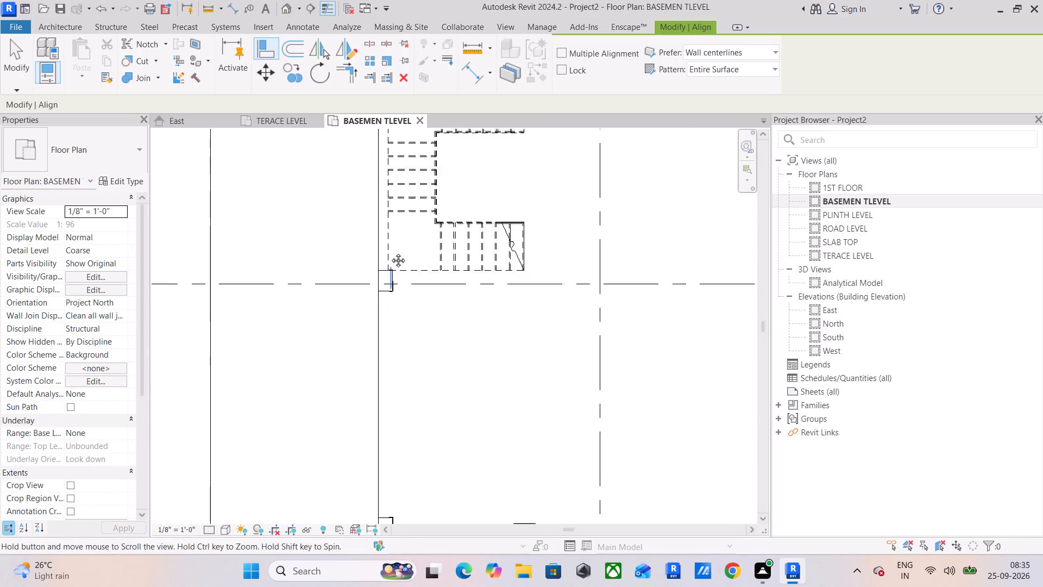
middle_click_drag(390, 252, 393, 215)
scroll(391, 214, "up", 18)
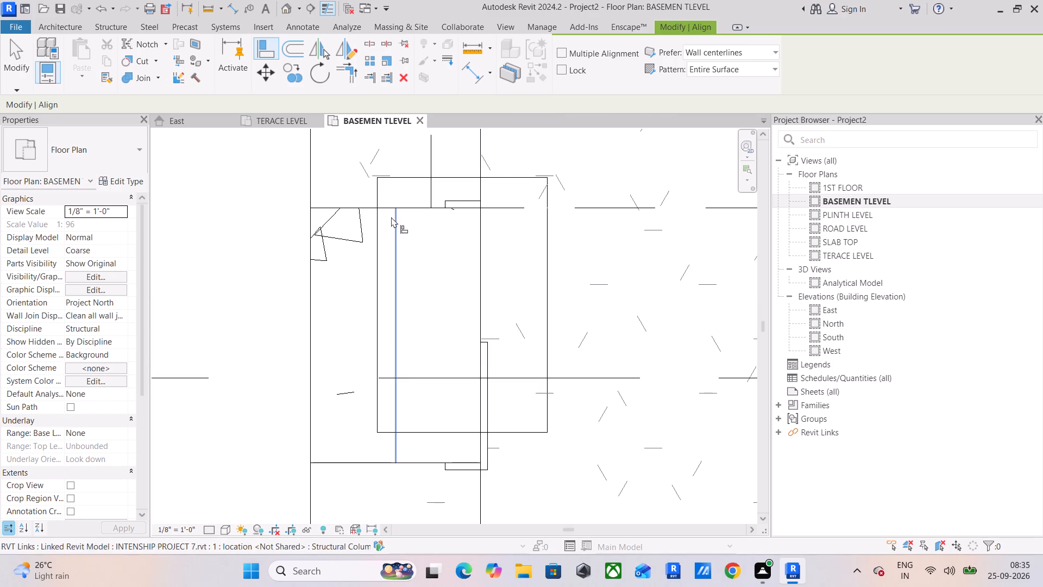
left_click(362, 207)
left_click(408, 179)
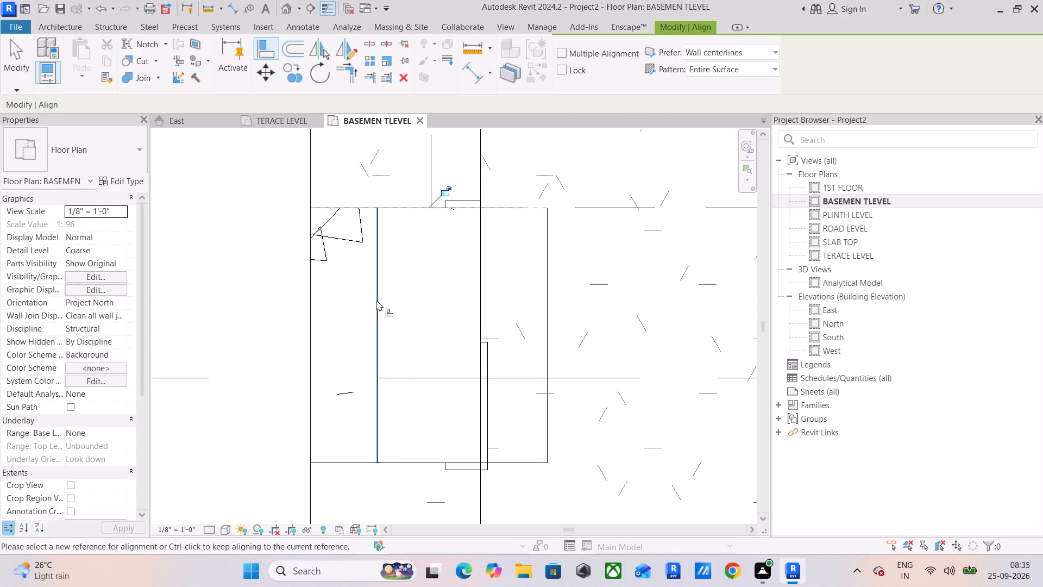
left_click(311, 332)
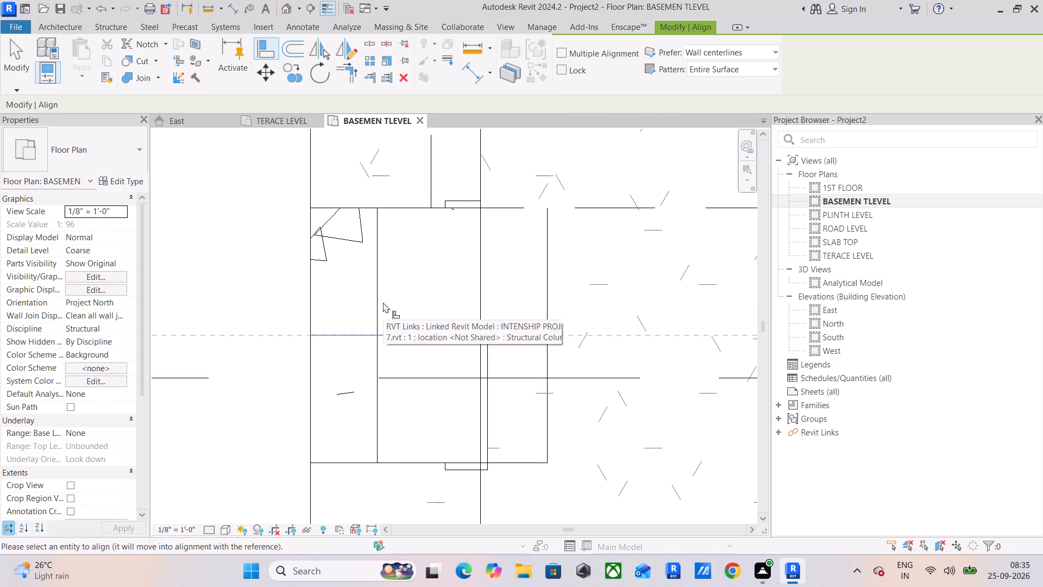
left_click(377, 308)
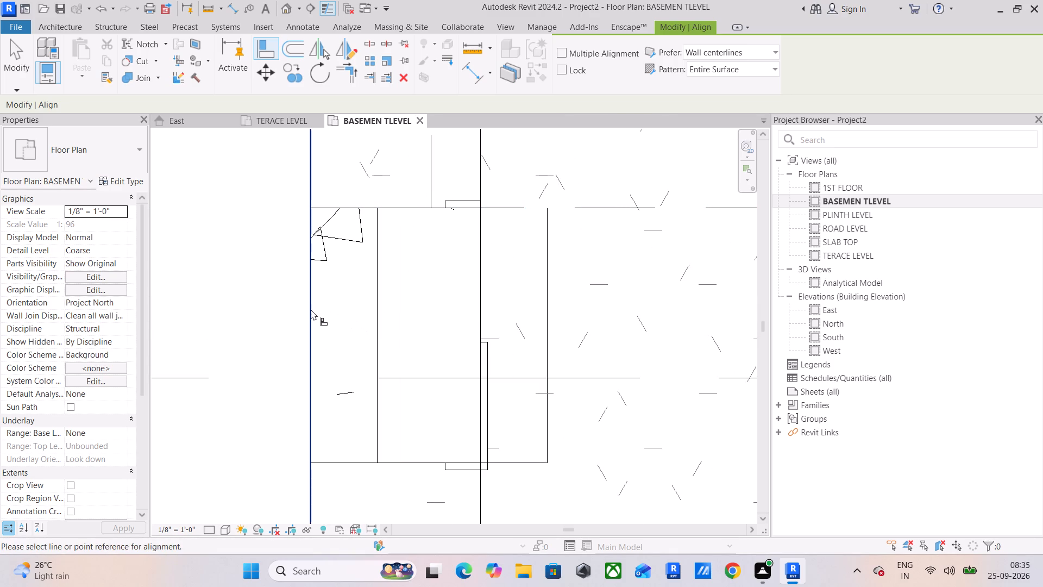
left_click(311, 309)
left_click(376, 295)
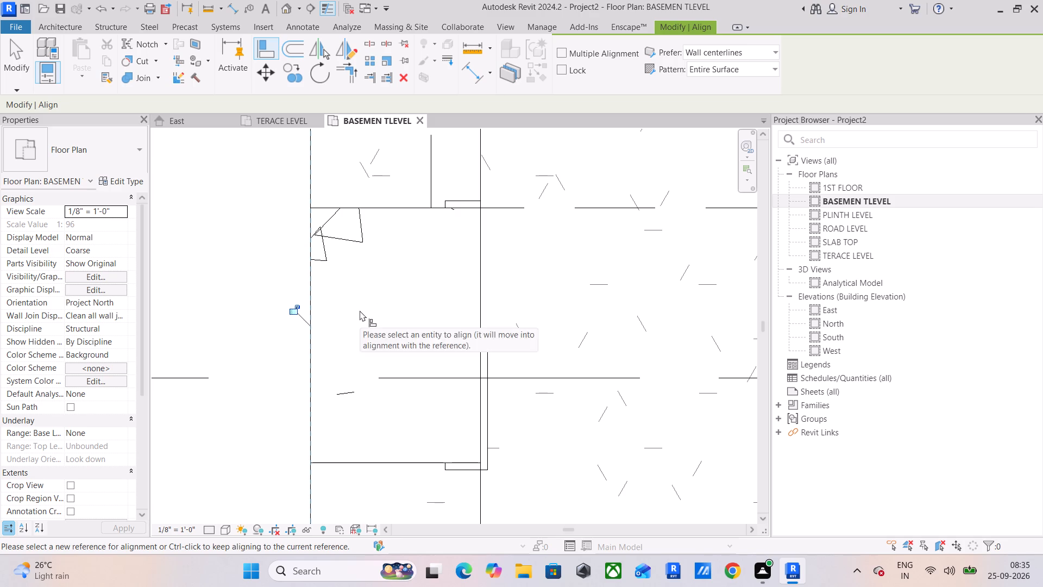
Align the west and north faces of the westernmost grid D column with the linked column's faces.
scroll(429, 269, "down", 5)
middle_click_drag(458, 267, 454, 291)
scroll(453, 292, "down", 6)
middle_click_drag(477, 285, 202, 184)
scroll(226, 238, "down", 7)
middle_click_drag(248, 280, 334, 196)
middle_click_drag(281, 452, 322, 292)
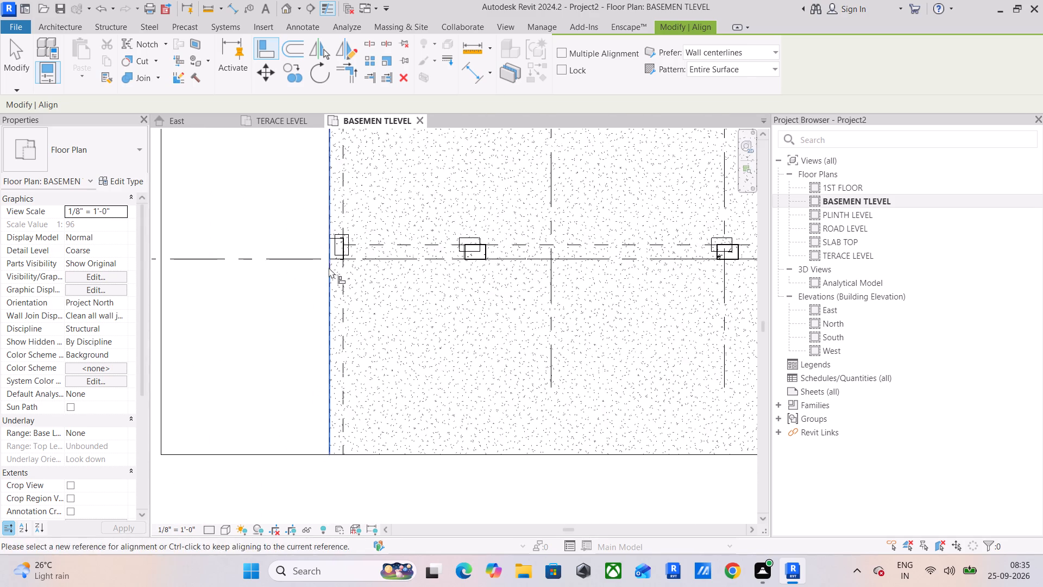
scroll(329, 263, "up", 7)
scroll(351, 220, "up", 6)
scroll(335, 163, "up", 5)
scroll(349, 232, "down", 6)
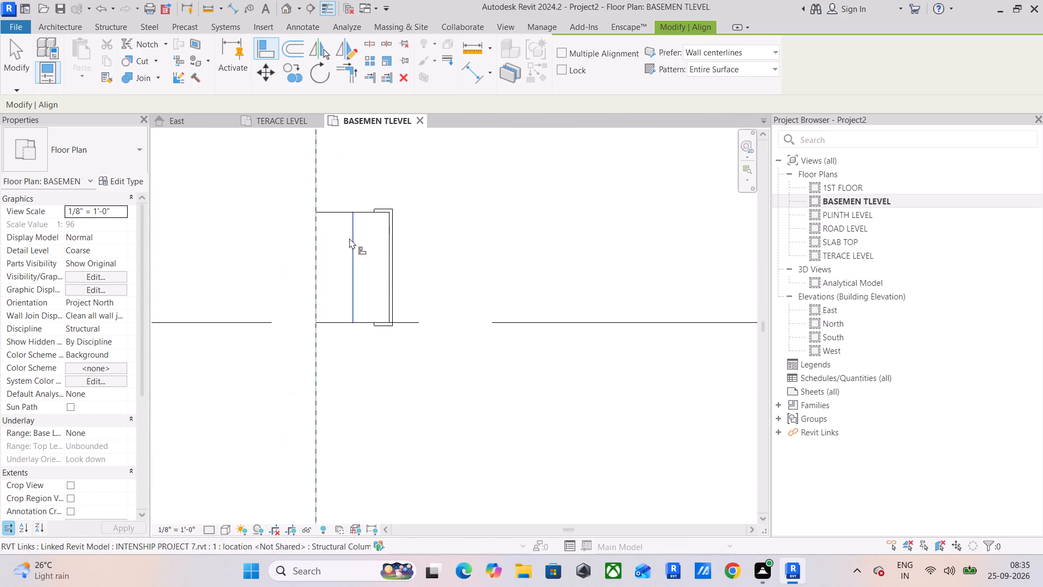
scroll(334, 212, "up", 4)
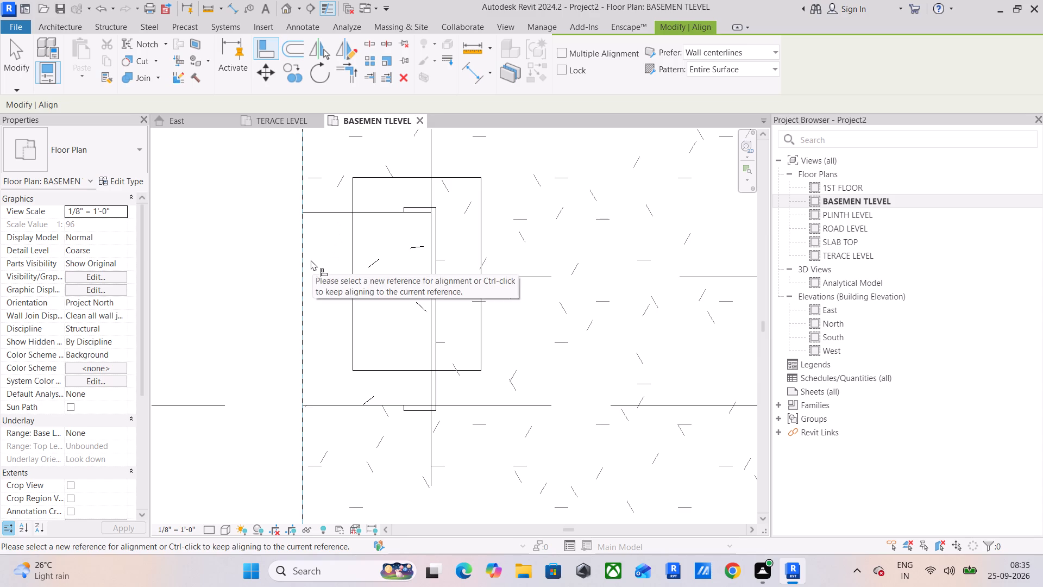
left_click(307, 267)
left_click(348, 258)
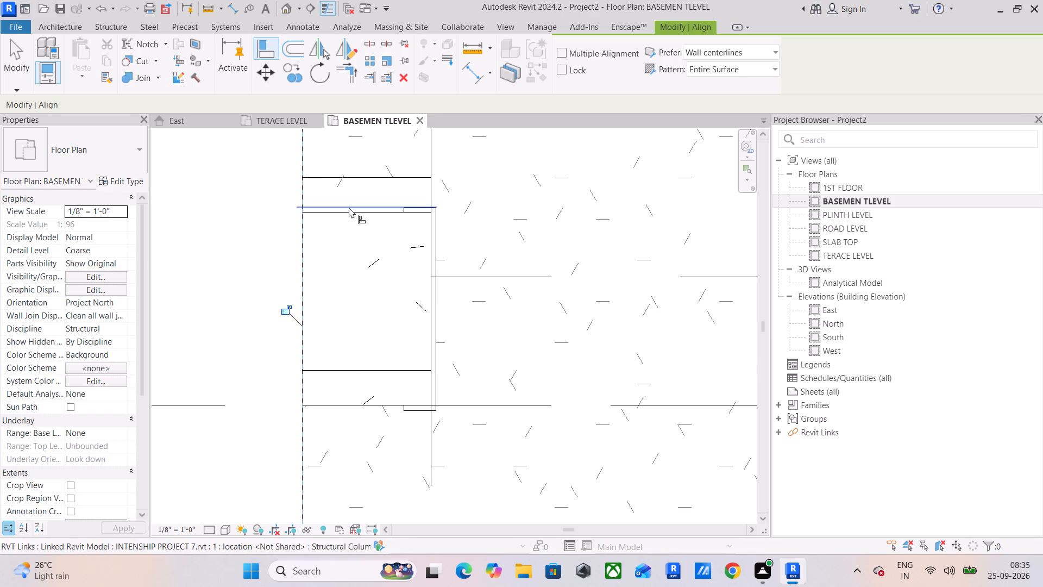
left_click(349, 207)
left_click(353, 226)
left_click(356, 213)
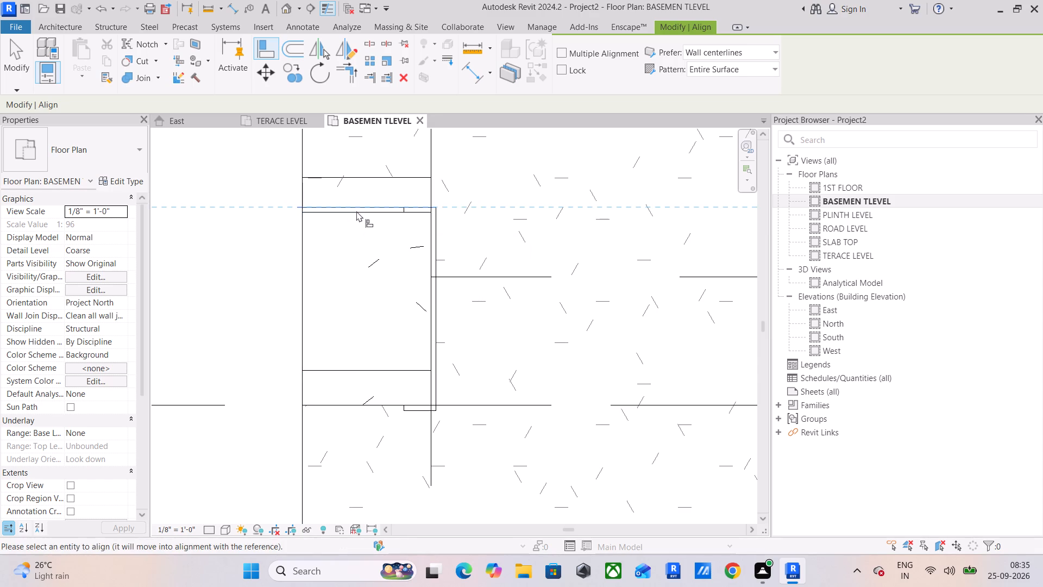
left_click(352, 236)
left_click(354, 217)
left_click(362, 180)
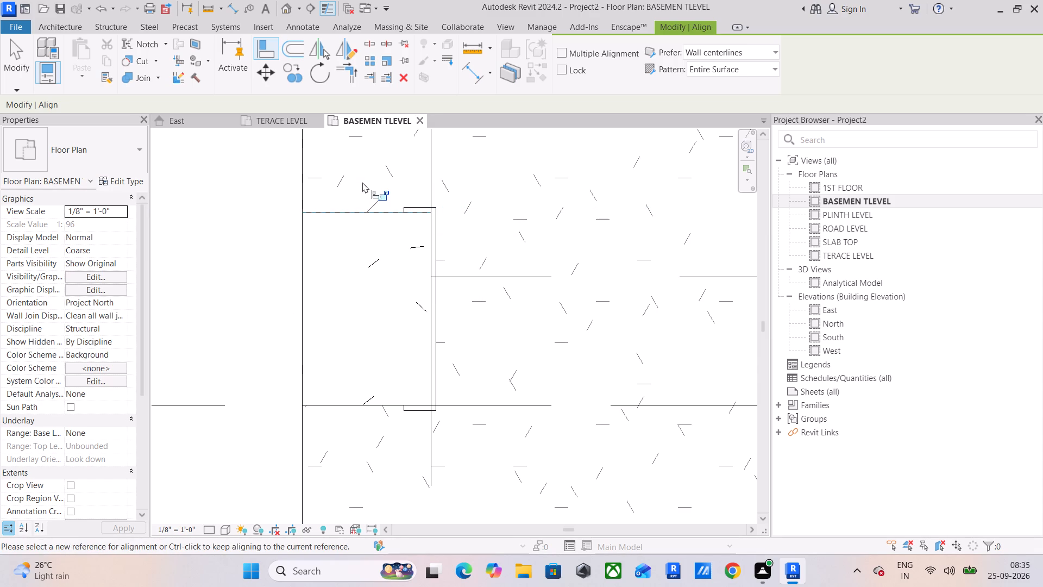
Align the north and east faces of the second column from the west on grid D with the linked column.
scroll(378, 273, "down", 13)
middle_click_drag(379, 285, 382, 189)
scroll(370, 296, "down", 6)
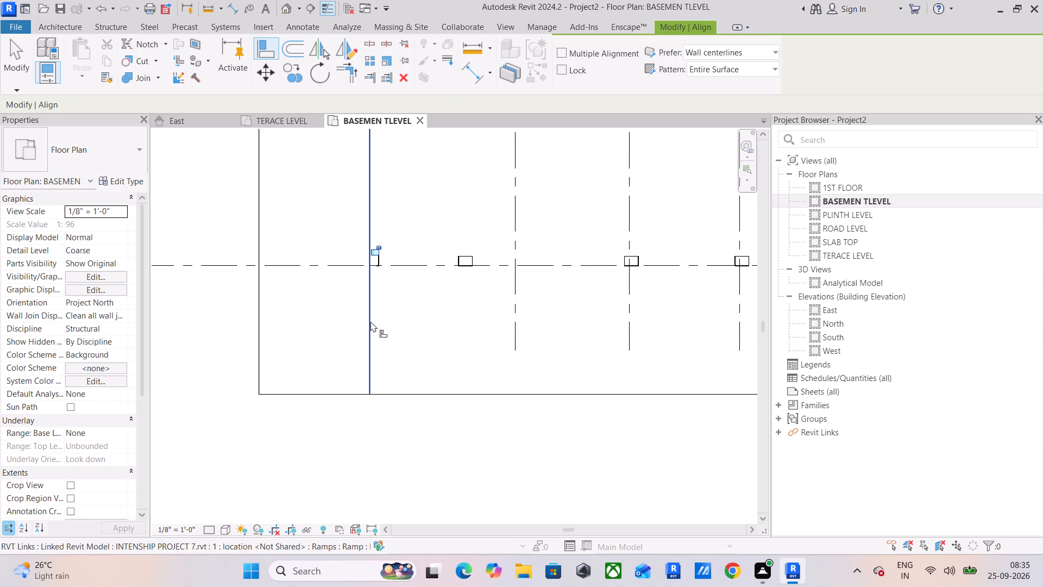
middle_click_drag(370, 321, 395, 216)
middle_click_drag(371, 268, 187, 381)
scroll(297, 210, "up", 6)
middle_click_drag(327, 335, 361, 220)
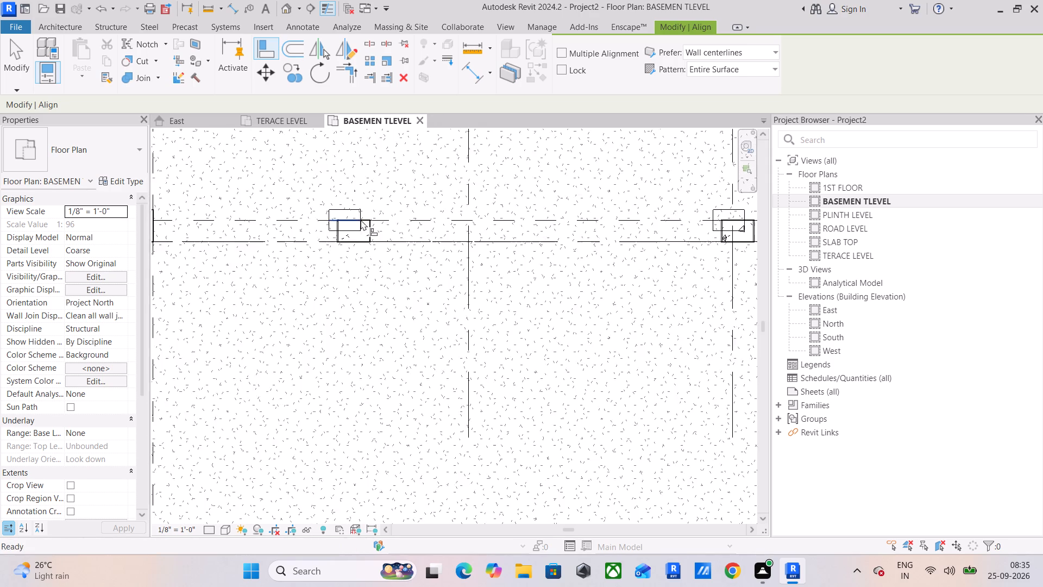
scroll(353, 236, "up", 12)
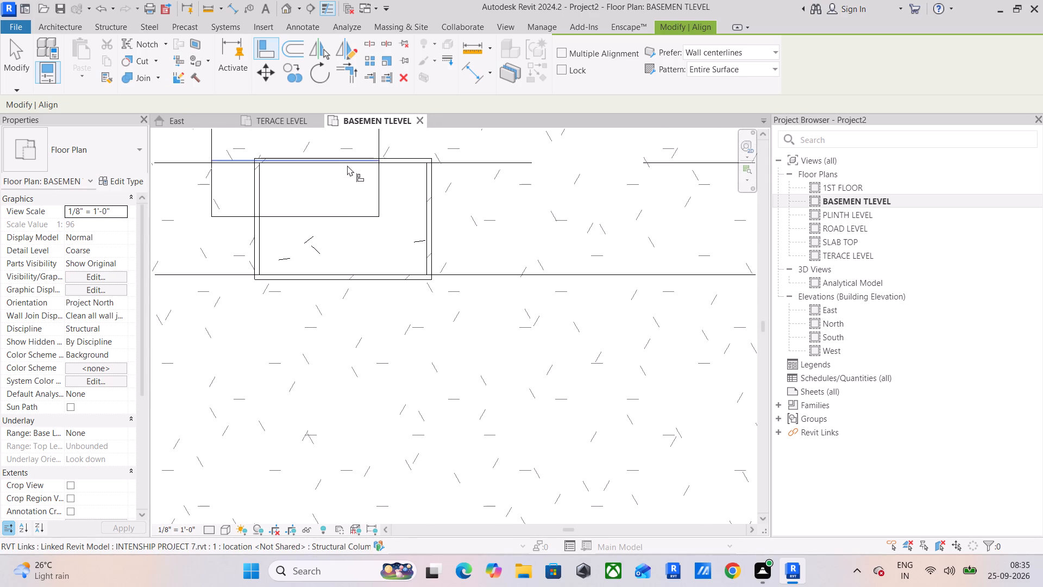
middle_click_drag(347, 172, 362, 292)
left_click_drag(406, 285, 406, 279)
left_click(368, 223)
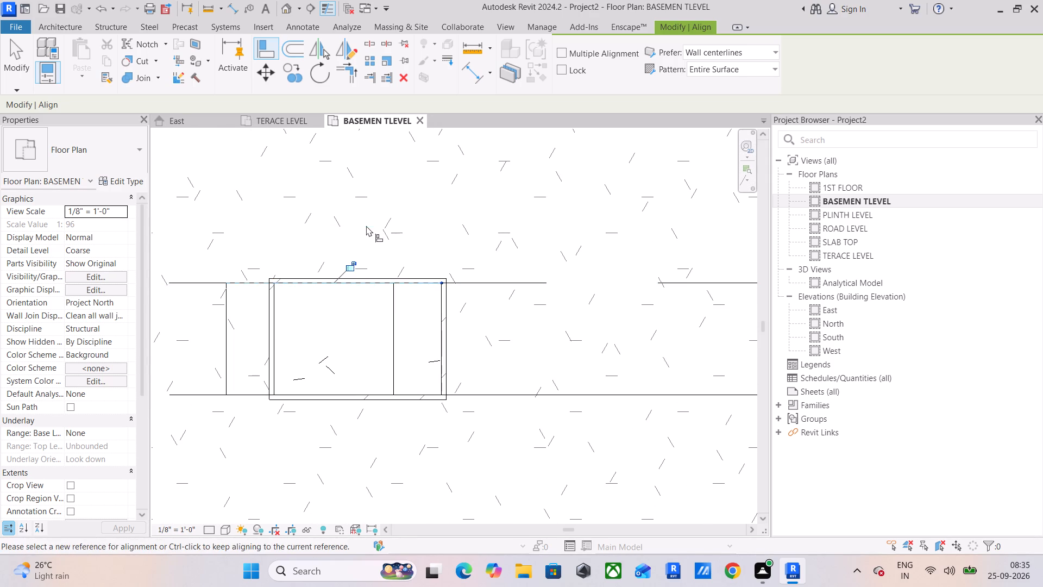
left_click(440, 346)
left_click(396, 358)
Align the south and east faces of the third column from the west on grid D with the linked column.
scroll(441, 337, "down", 5)
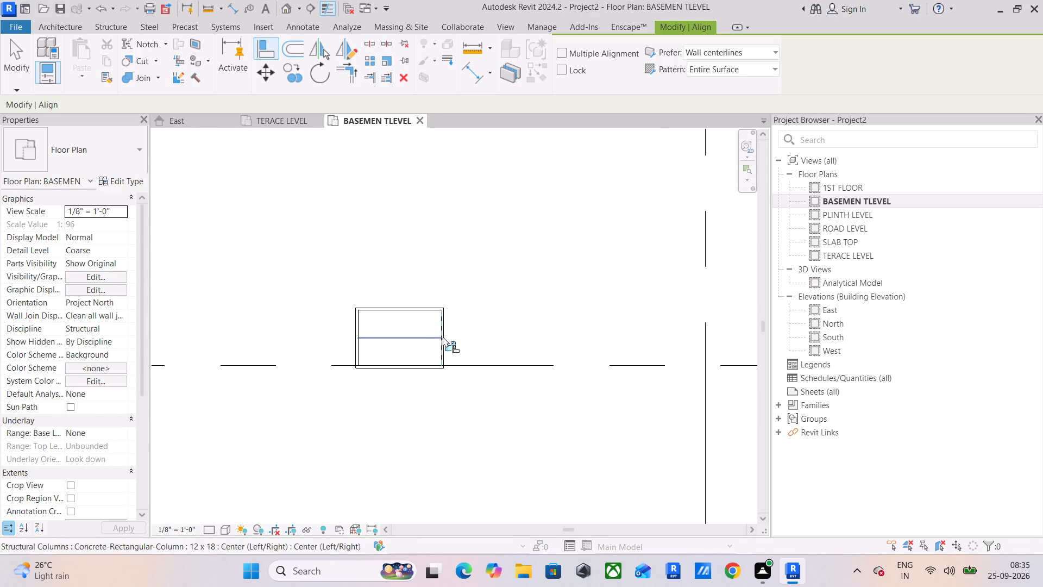
middle_click_drag(464, 331, 109, 278)
scroll(287, 278, "down", 11)
middle_click_drag(416, 288, 180, 272)
scroll(247, 261, "up", 2)
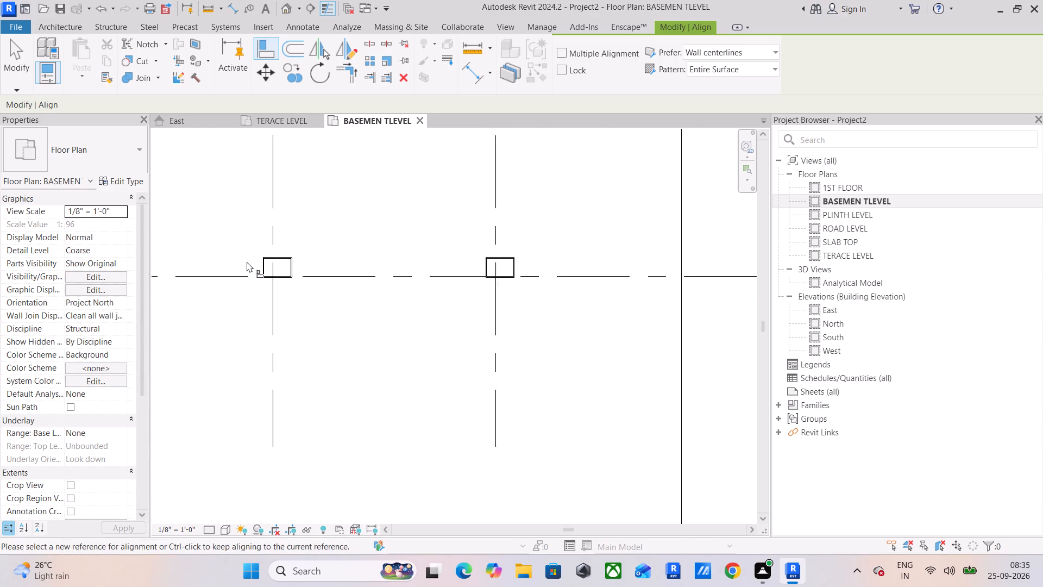
scroll(247, 261, "up", 9)
middle_click_drag(273, 249, 322, 319)
scroll(332, 291, "up", 6)
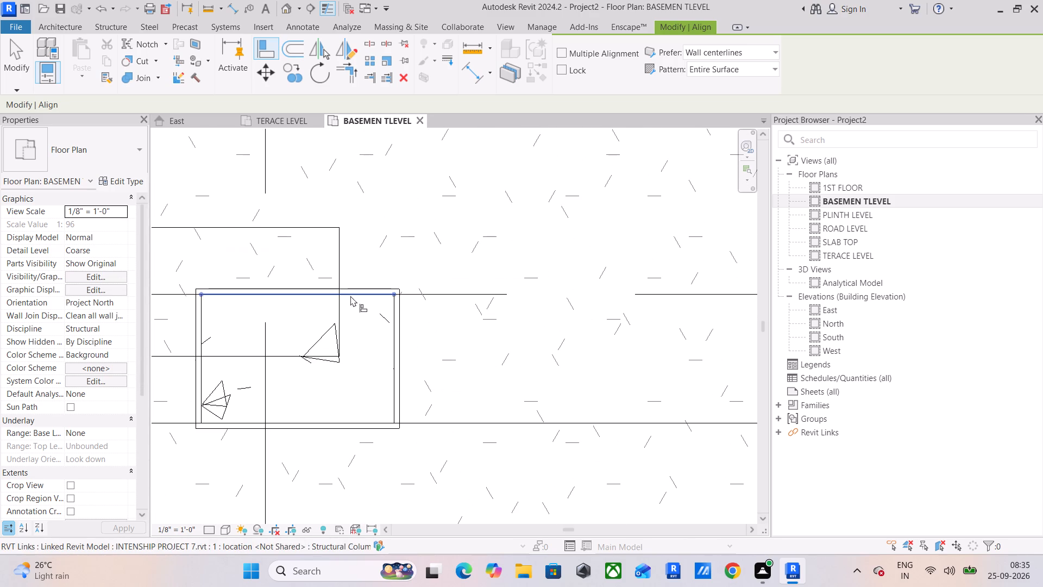
left_click(360, 418)
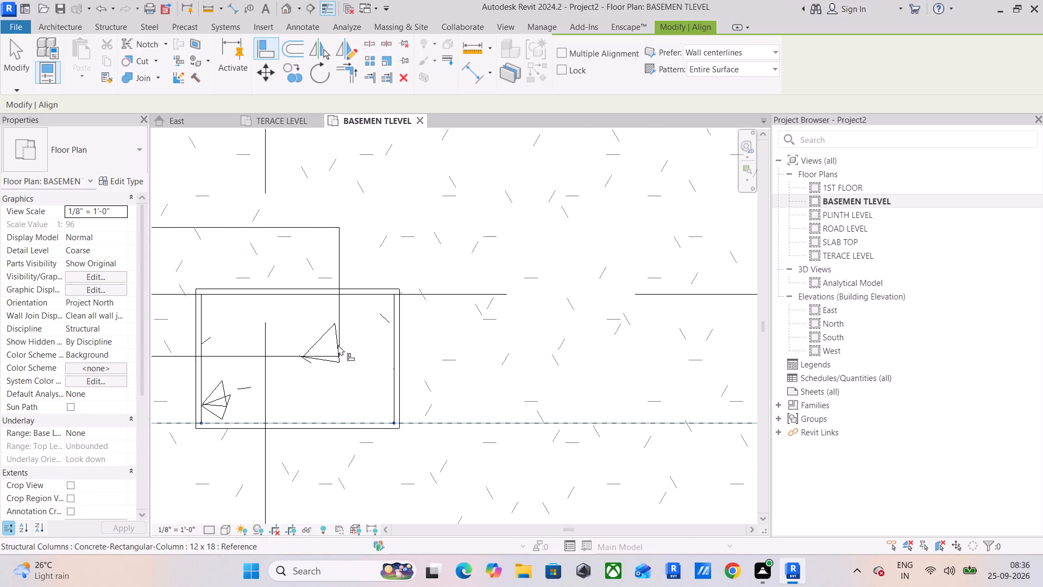
left_click(274, 353)
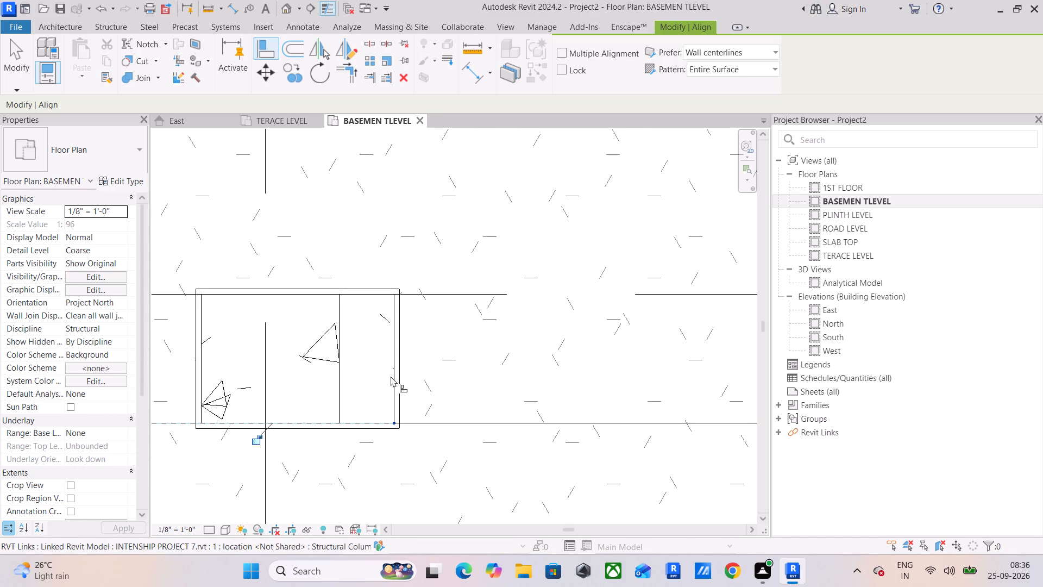
left_click(391, 376)
left_click(338, 391)
Align the north and west faces of the fourth column from the west on grid D with the linked column.
scroll(387, 361, "down", 6)
middle_click_drag(397, 356, 90, 306)
scroll(312, 337, "down", 4)
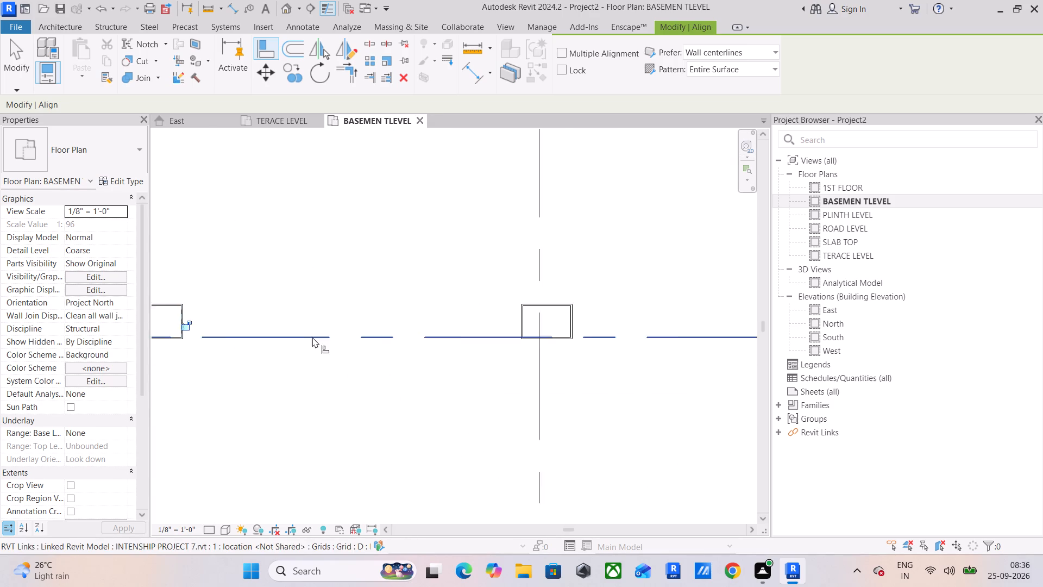
scroll(312, 337, "down", 2)
middle_click_drag(329, 326, 195, 316)
scroll(316, 329, "up", 6)
scroll(404, 308, "up", 1)
middle_click_drag(404, 308, 367, 339)
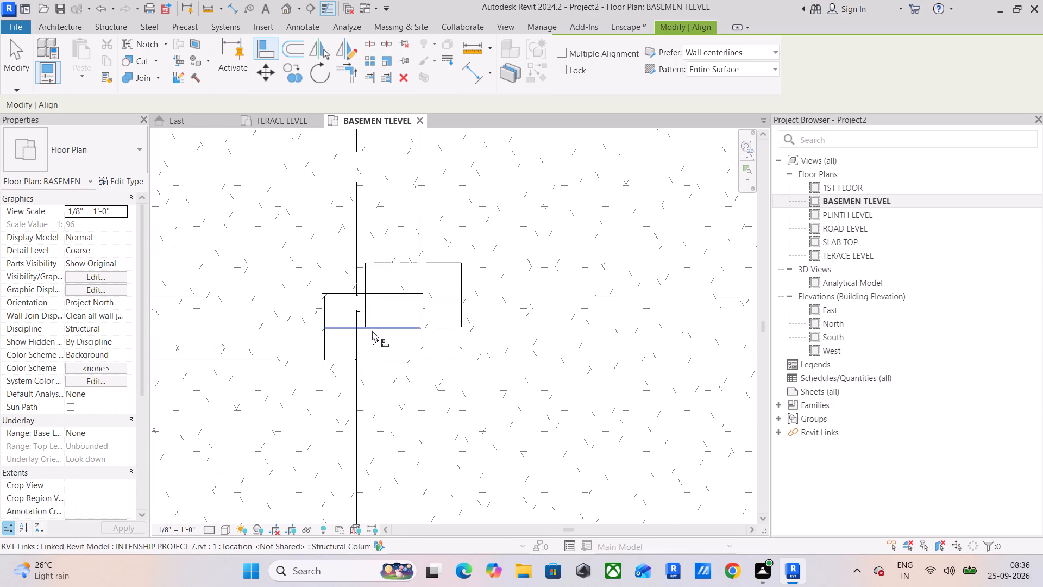
scroll(352, 301, "up", 2)
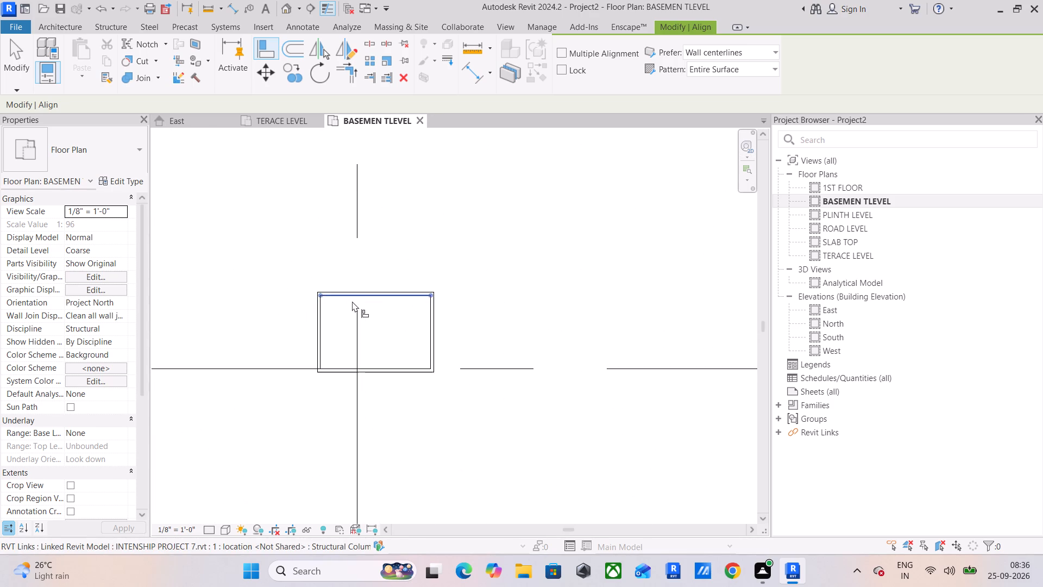
scroll(352, 301, "up", 4)
left_click(363, 291)
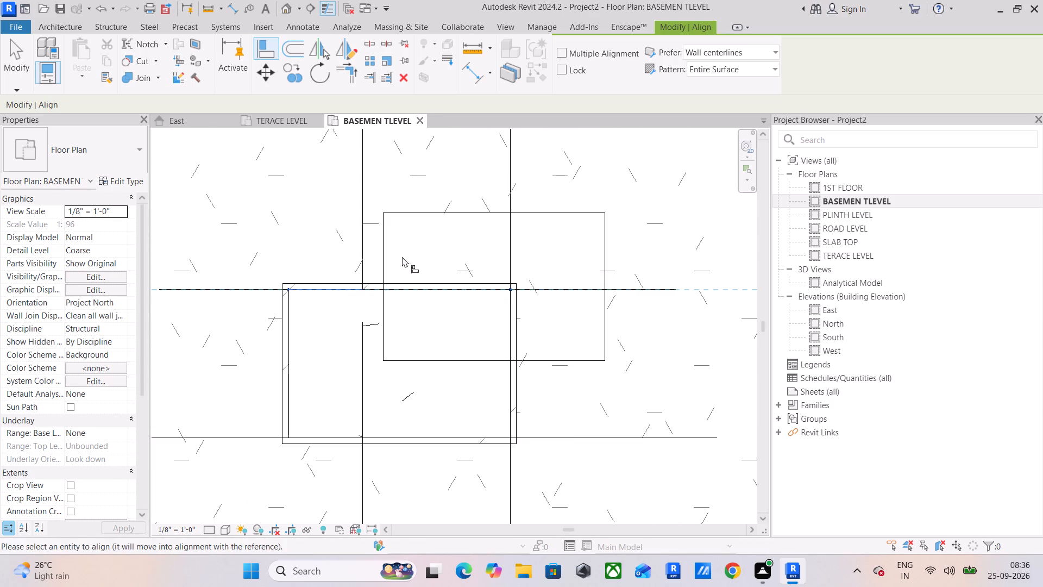
left_click(418, 215)
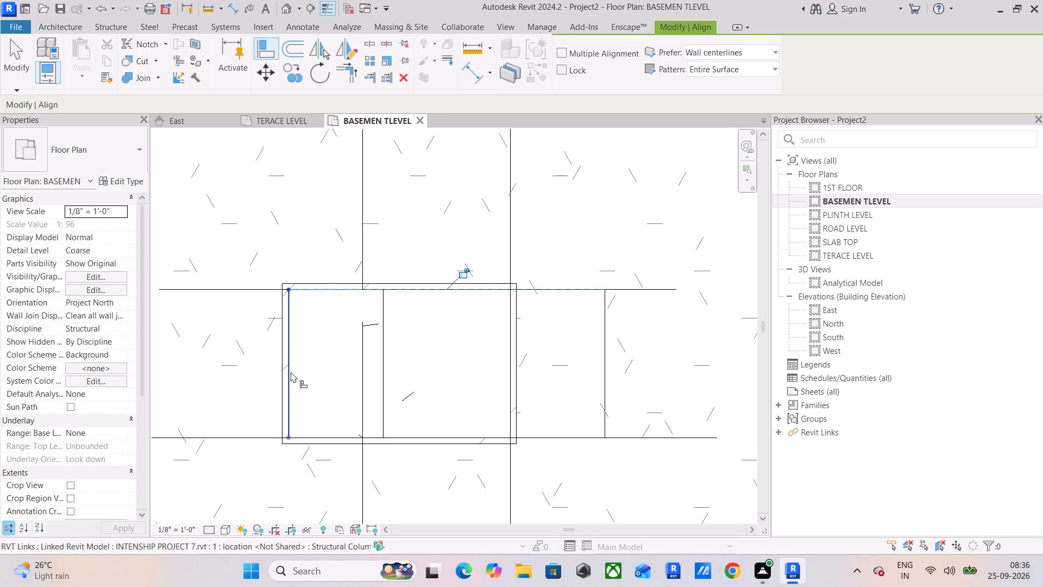
left_click(291, 372)
left_click(387, 373)
Align the south and east faces of the easternmost grid C column with the linked column's faces.
scroll(387, 373, "down", 13)
middle_click_drag(534, 352, 324, 363)
scroll(328, 359, "down", 10)
middle_click_drag(329, 343, 378, 394)
scroll(335, 290, "up", 6)
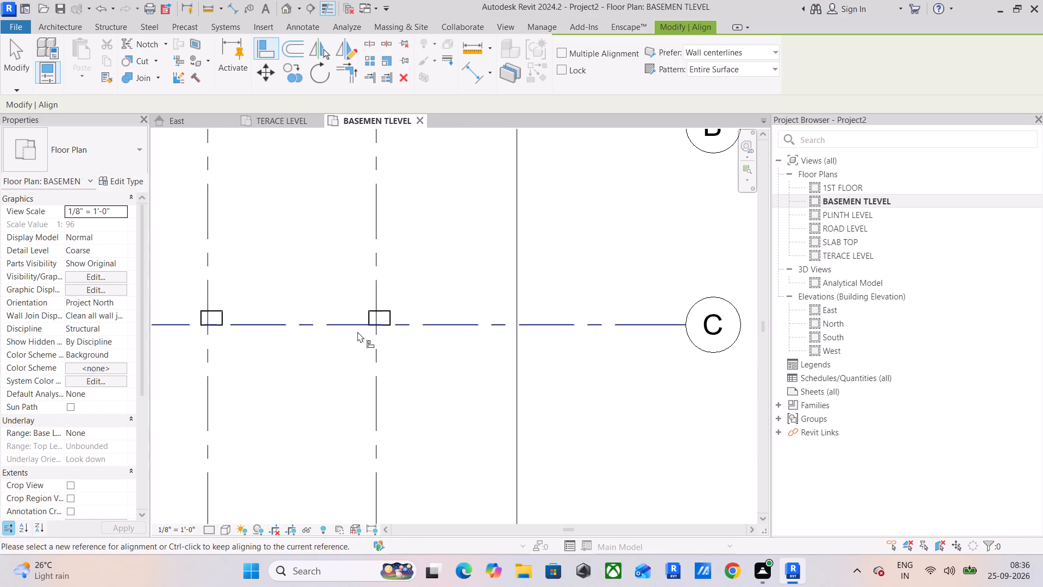
scroll(391, 311, "up", 15)
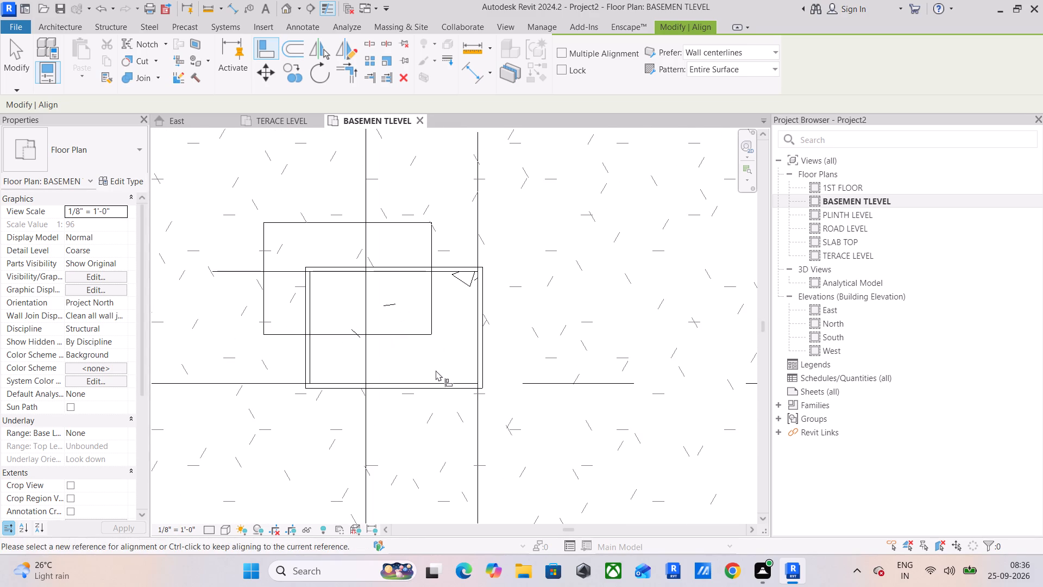
left_click(438, 378)
left_click(412, 334)
left_click(476, 344)
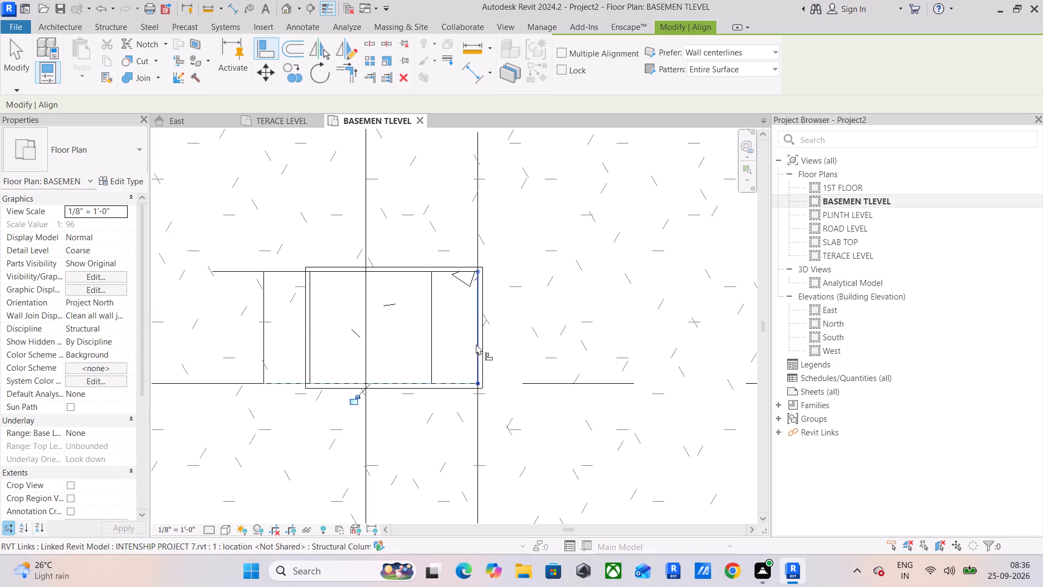
left_click(431, 352)
Align the west and north faces of the second column from the east on grid C with the linked column.
scroll(430, 353, "down", 12)
middle_click_drag(393, 352, 543, 341)
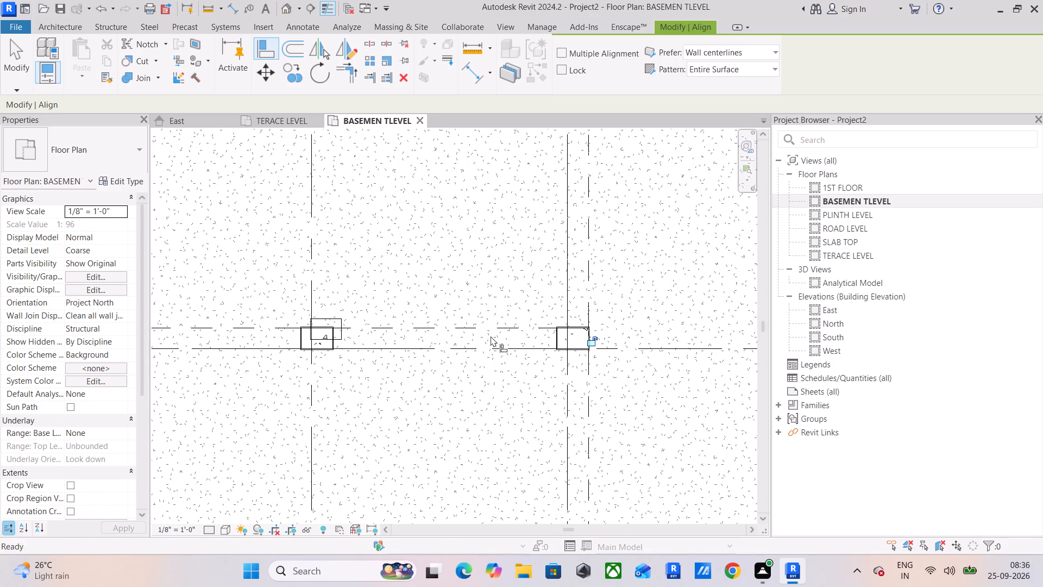
scroll(302, 335, "up", 11)
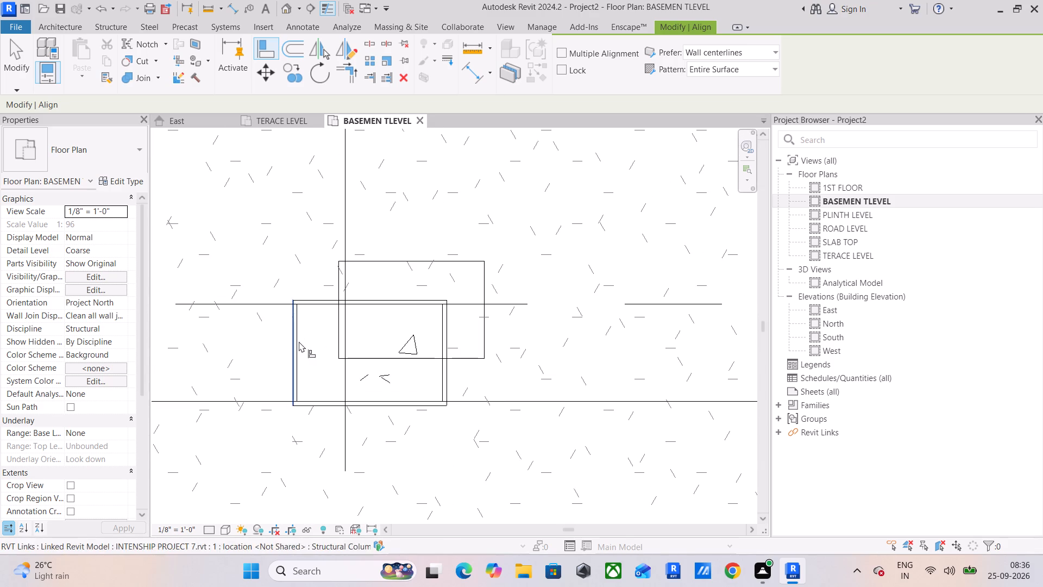
left_click(299, 341)
left_click(234, 339)
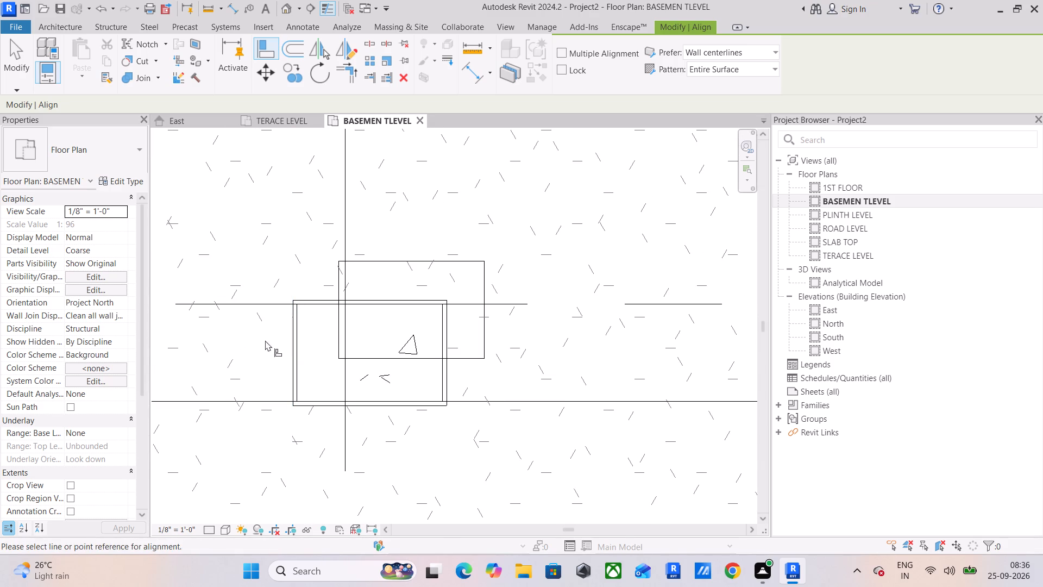
scroll(299, 333, "up", 5)
left_click(298, 334)
left_click(382, 317)
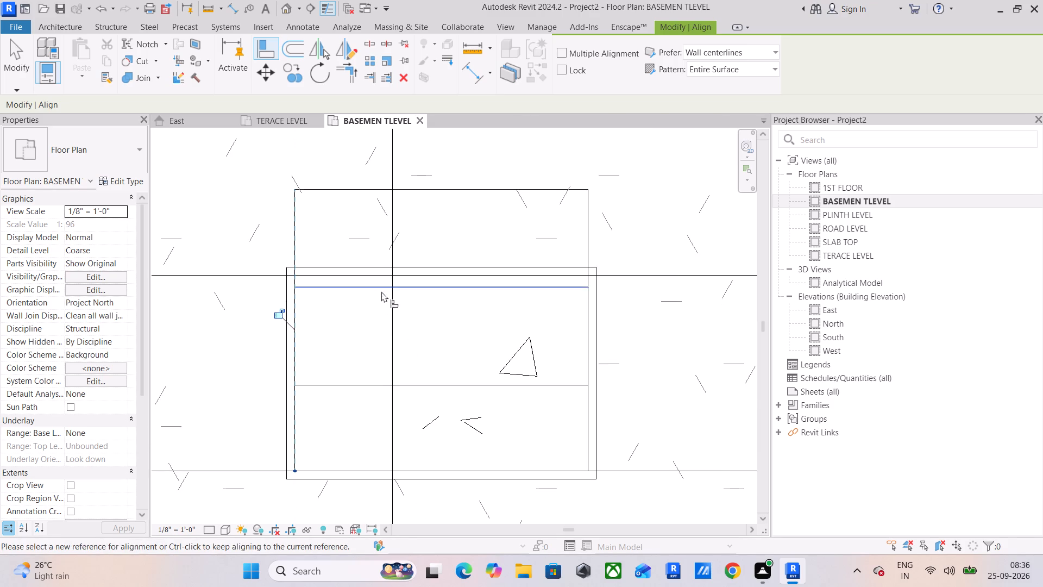
left_click(363, 274)
left_click(353, 184)
Align the north and west faces of the second column from the west on grid B with the linked column.
scroll(353, 184, "down", 7)
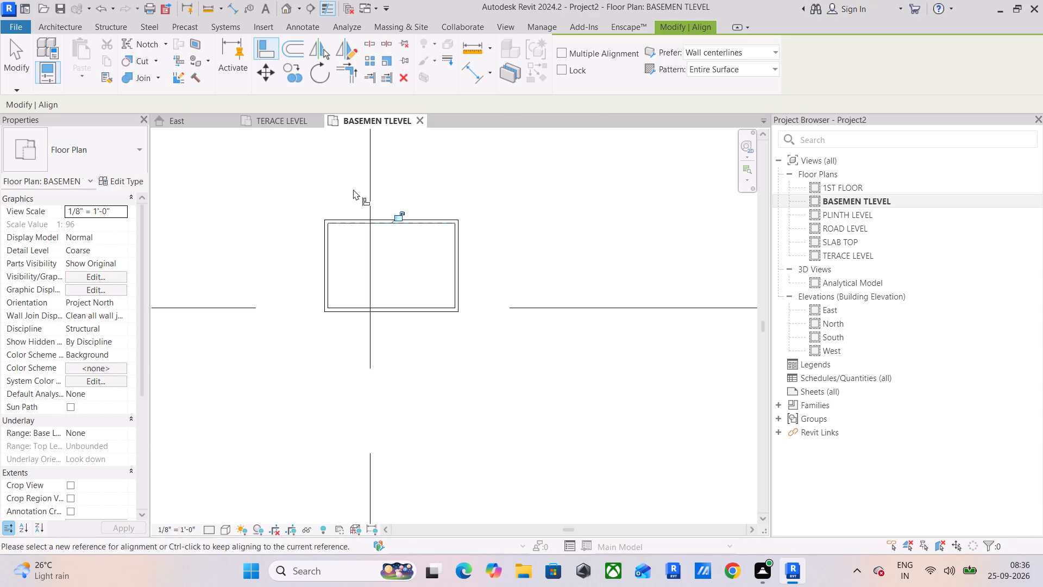
scroll(353, 189, "down", 13)
middle_click_drag(310, 191, 518, 259)
middle_click_drag(266, 288, 397, 282)
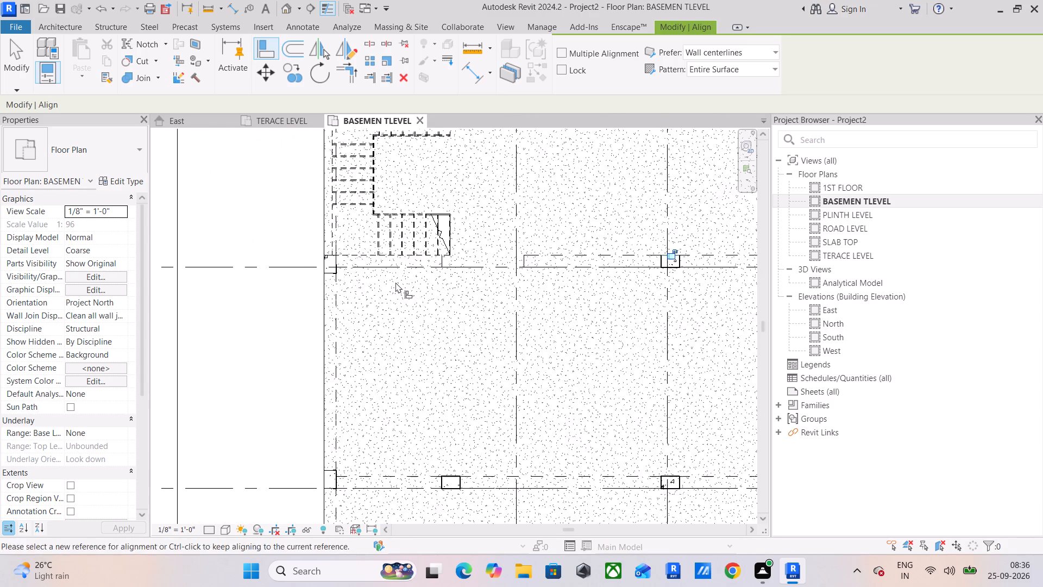
middle_click_drag(456, 249, 421, 399)
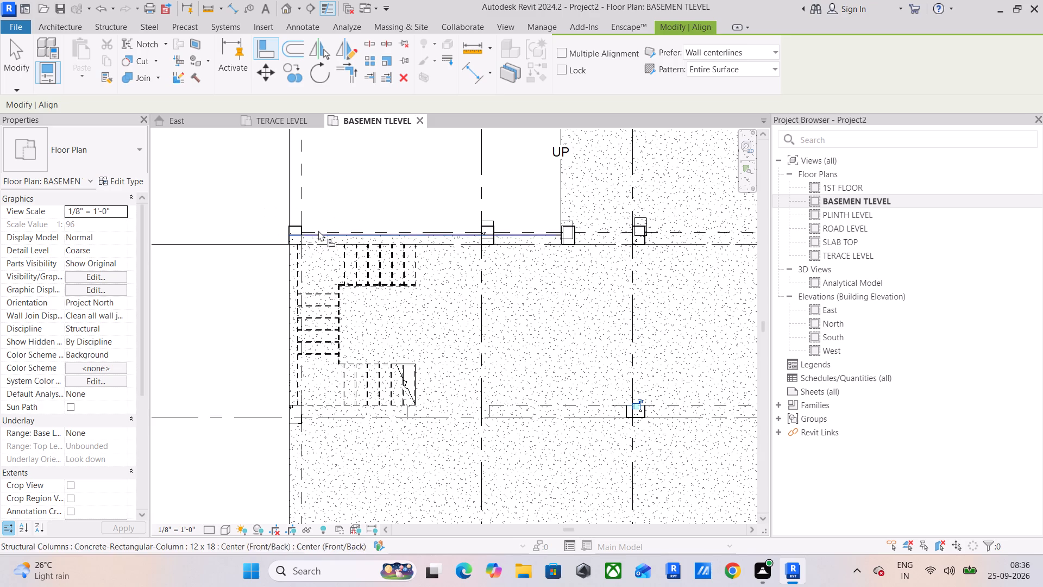
scroll(502, 222, "up", 16)
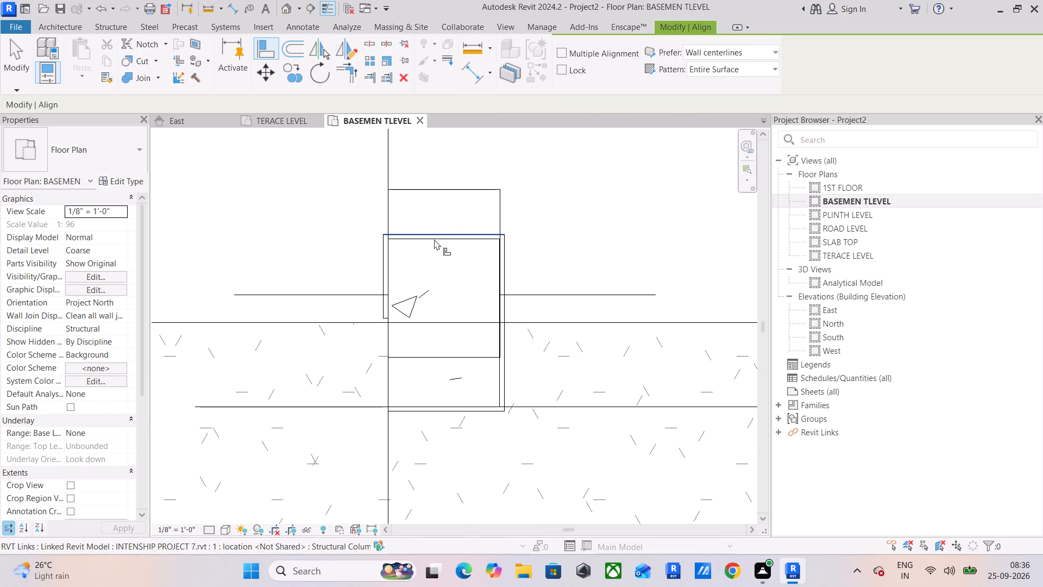
left_click(434, 242)
left_click(437, 192)
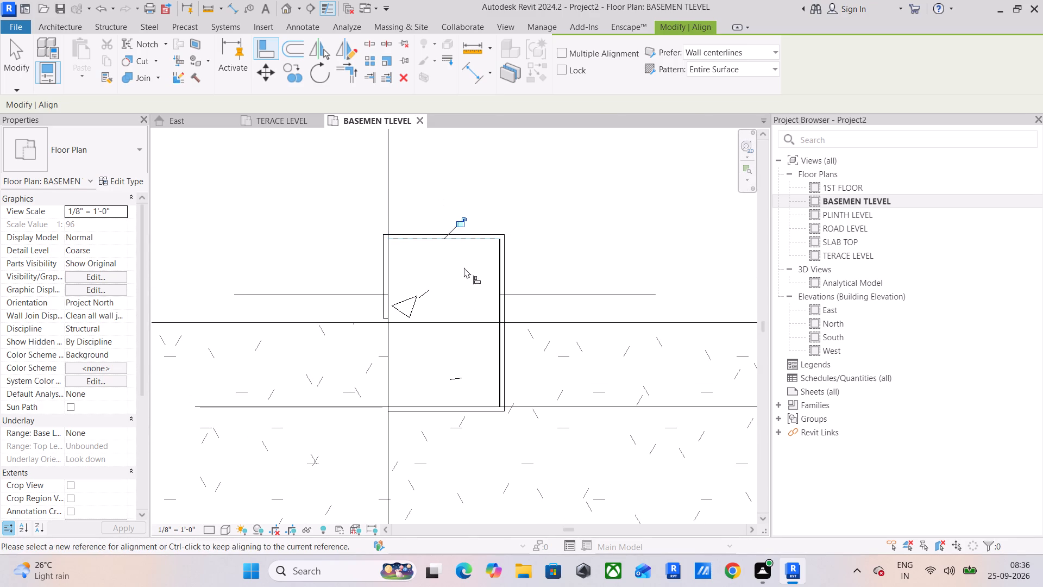
scroll(493, 299, "up", 13)
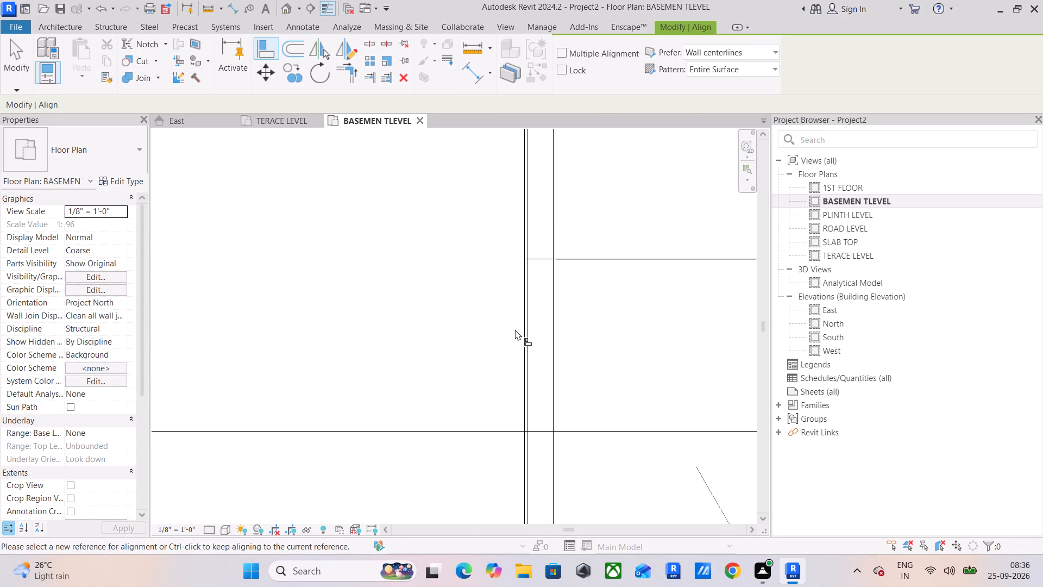
left_click(520, 339)
left_click(530, 335)
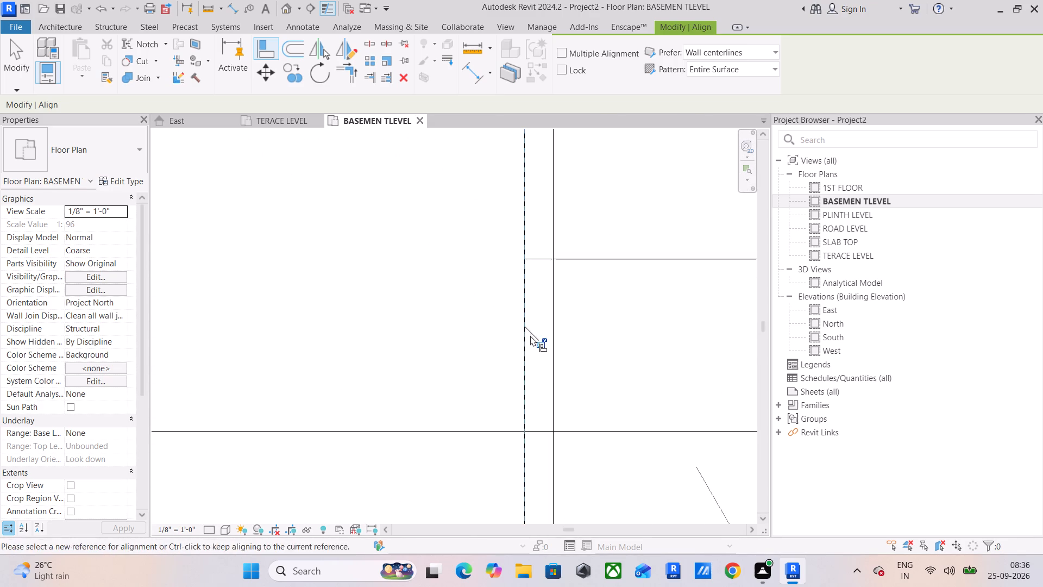
Align the north and west faces of the third column from the west on grid B with the linked column.
scroll(516, 340, "down", 14)
middle_click_drag(521, 337, 223, 301)
scroll(422, 304, "down", 6)
middle_click_drag(486, 301, 240, 307)
scroll(339, 294, "up", 11)
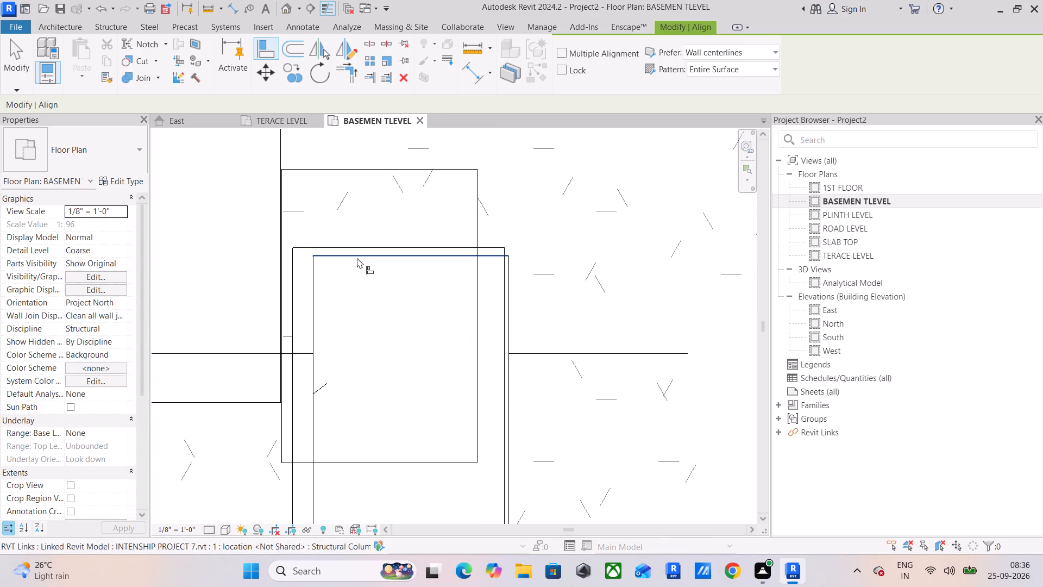
left_click(357, 258)
left_click(390, 164)
left_click(316, 326)
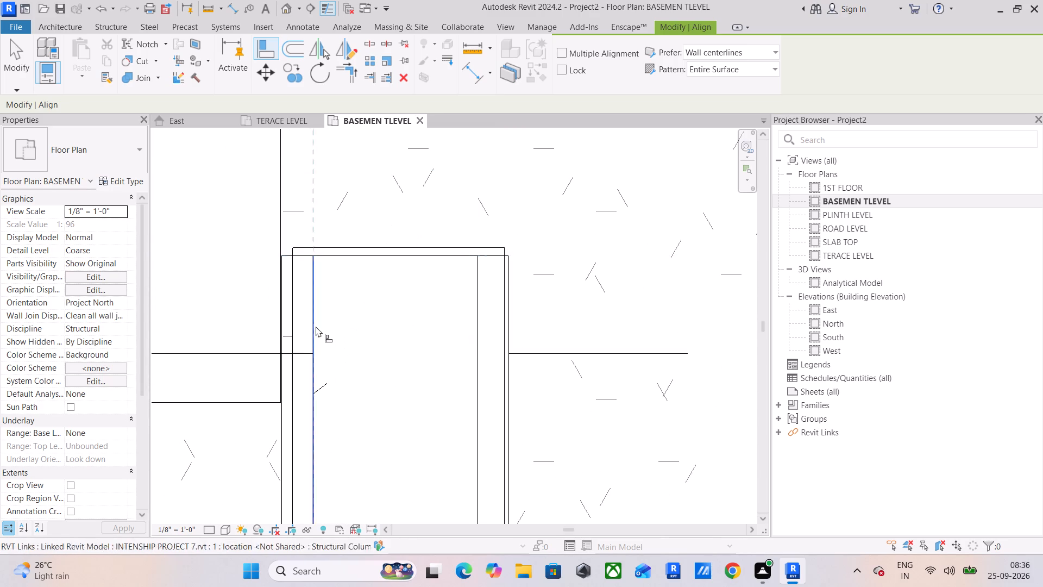
left_click(285, 323)
Align the north and west faces of the fourth column from the west on grid B with the linked column.
scroll(493, 354, "down", 6)
middle_click_drag(551, 337, 206, 340)
scroll(284, 348, "down", 5)
scroll(462, 330, "up", 11)
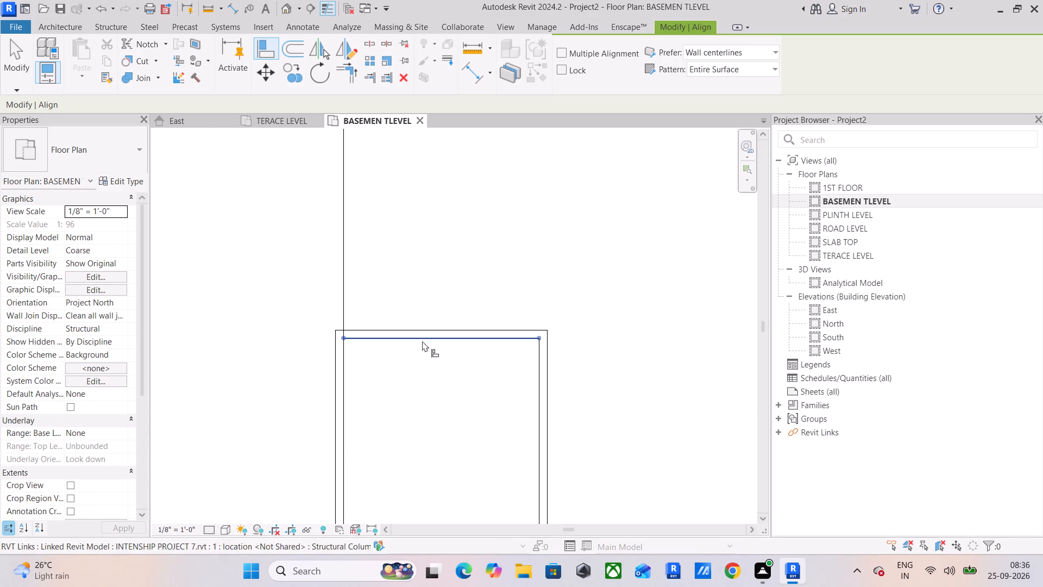
left_click(412, 341)
left_click(451, 203)
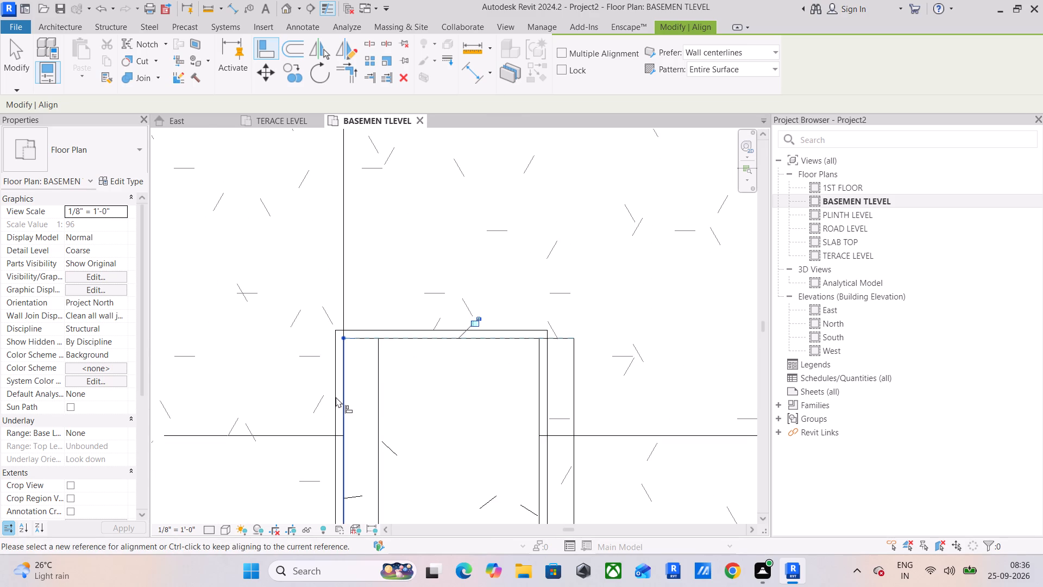
left_click(342, 391)
left_click(377, 389)
Align the north and west faces of the easternmost grid B column with the linked column's faces.
scroll(377, 389, "down", 10)
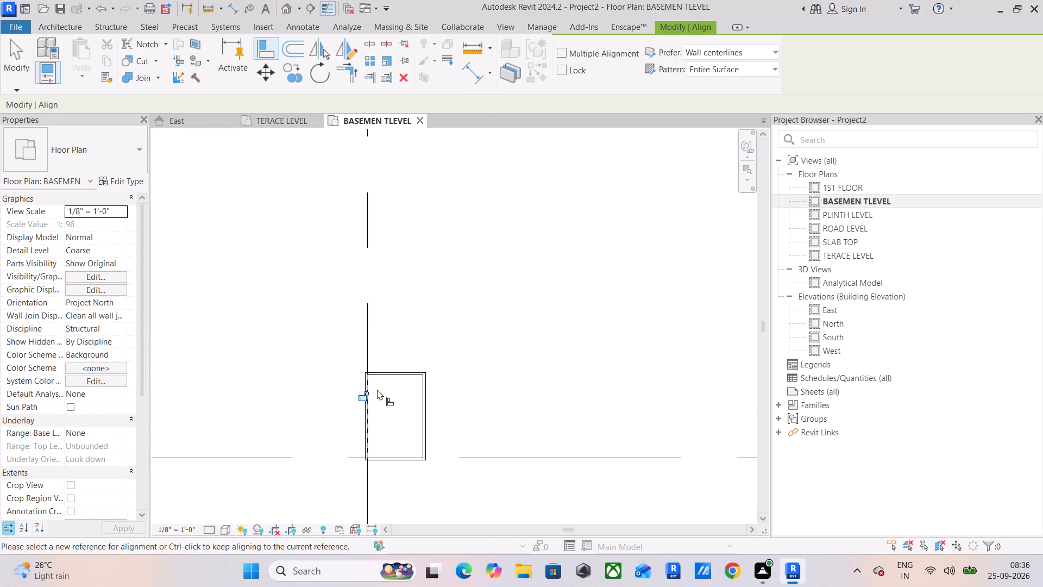
scroll(377, 389, "down", 10)
middle_click_drag(479, 396, 362, 396)
scroll(417, 394, "up", 11)
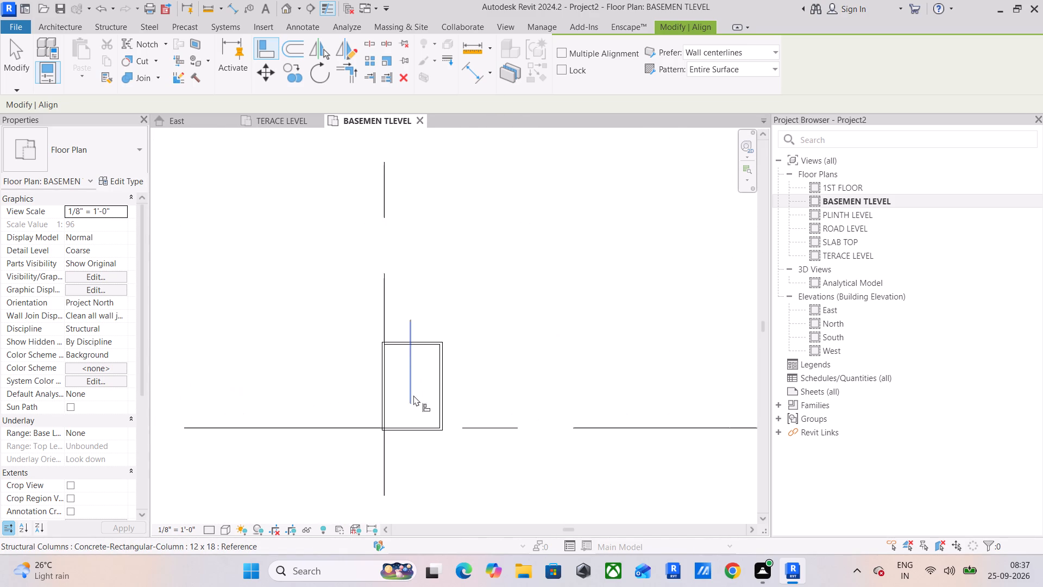
scroll(409, 351, "up", 5)
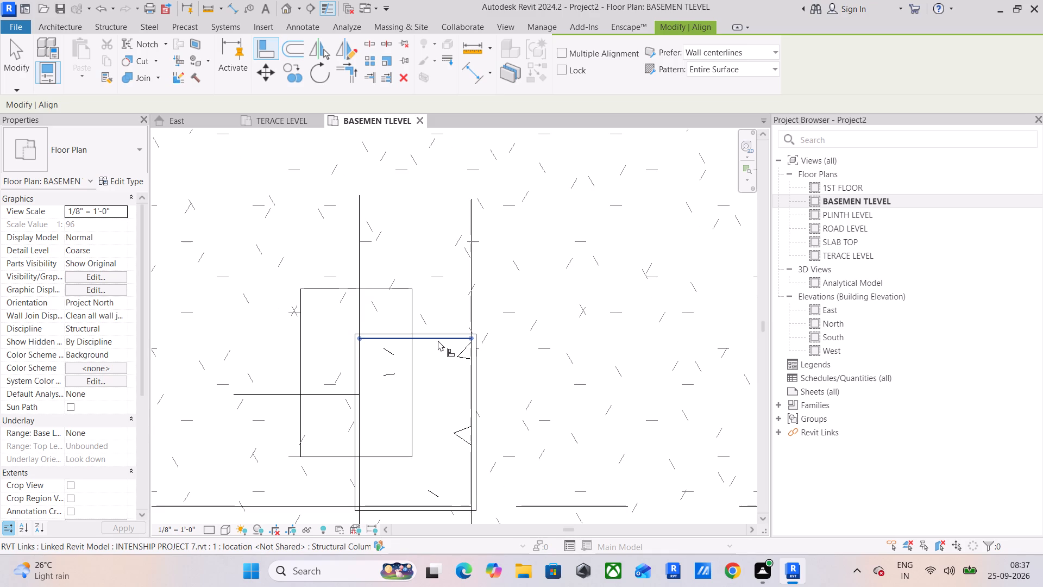
left_click(438, 340)
left_click(400, 292)
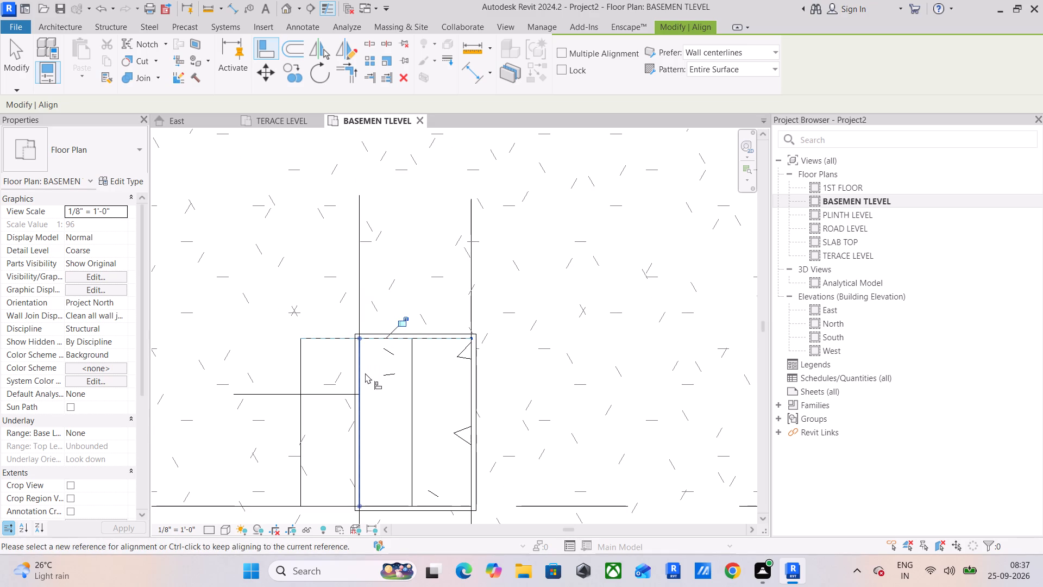
left_click(365, 373)
left_click(301, 379)
Align the north and west faces of the easternmost grid A column with the linked column's faces.
scroll(303, 371, "down", 17)
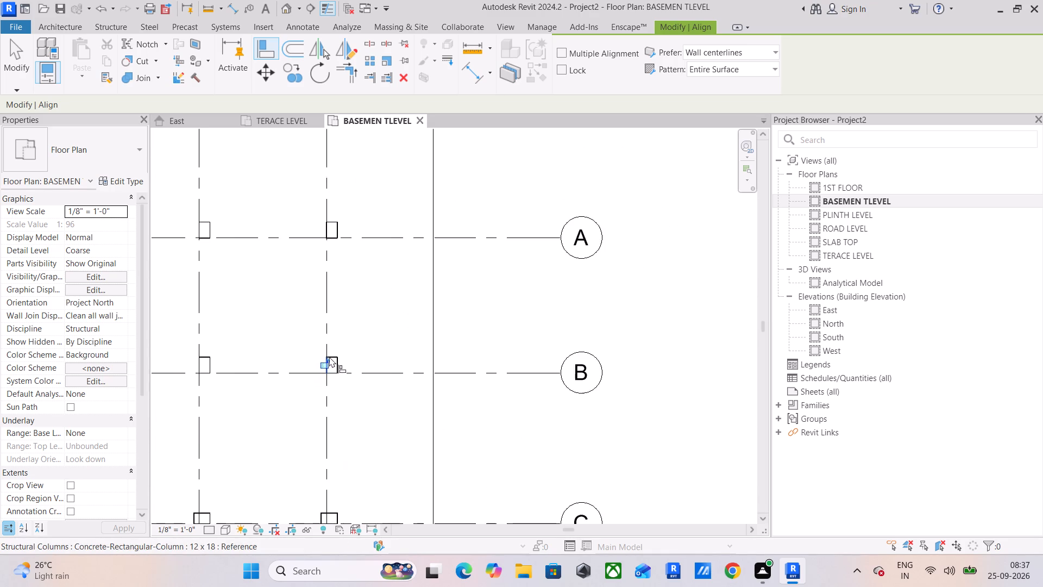
middle_click_drag(329, 357, 345, 444)
scroll(336, 314, "up", 11)
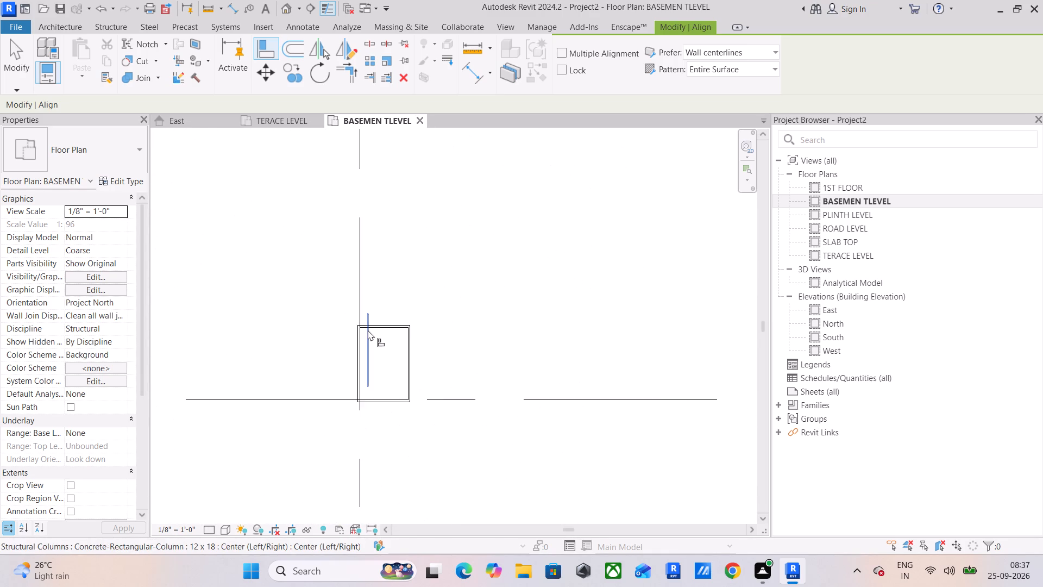
scroll(368, 330, "up", 6)
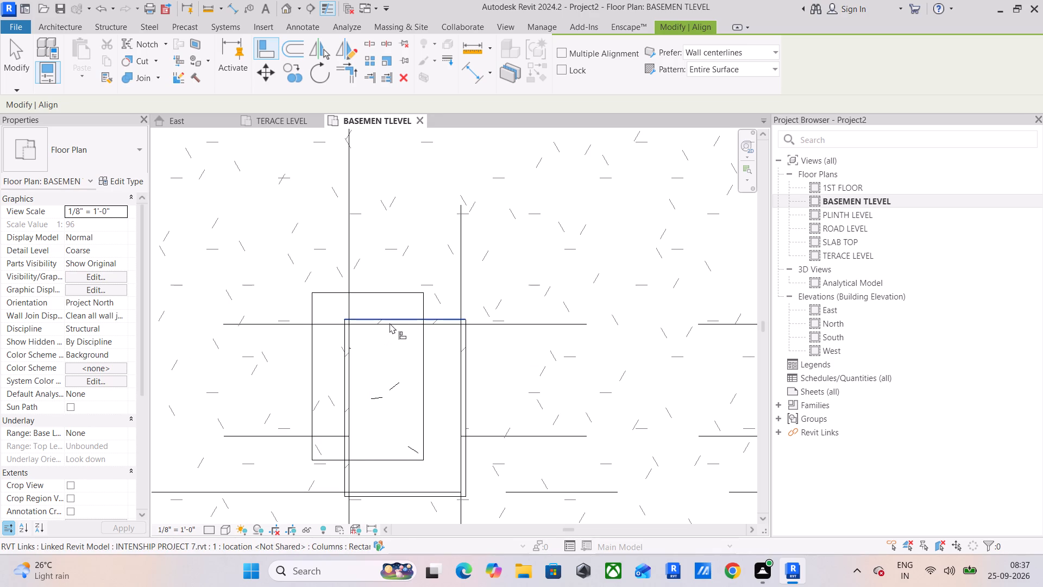
scroll(389, 323, "up", 5)
left_click(389, 327)
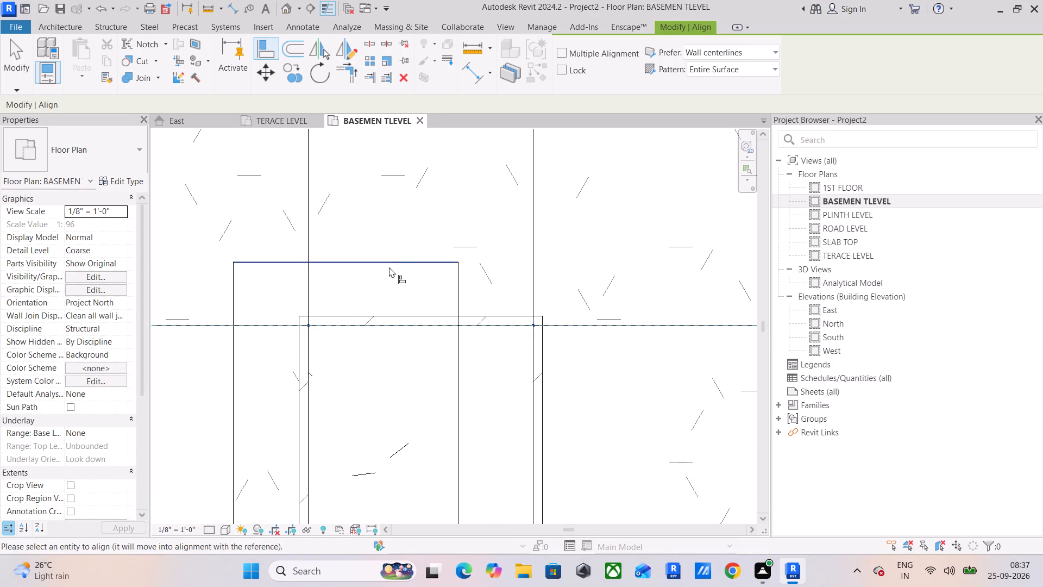
left_click(389, 265)
left_click(312, 394)
left_click(231, 413)
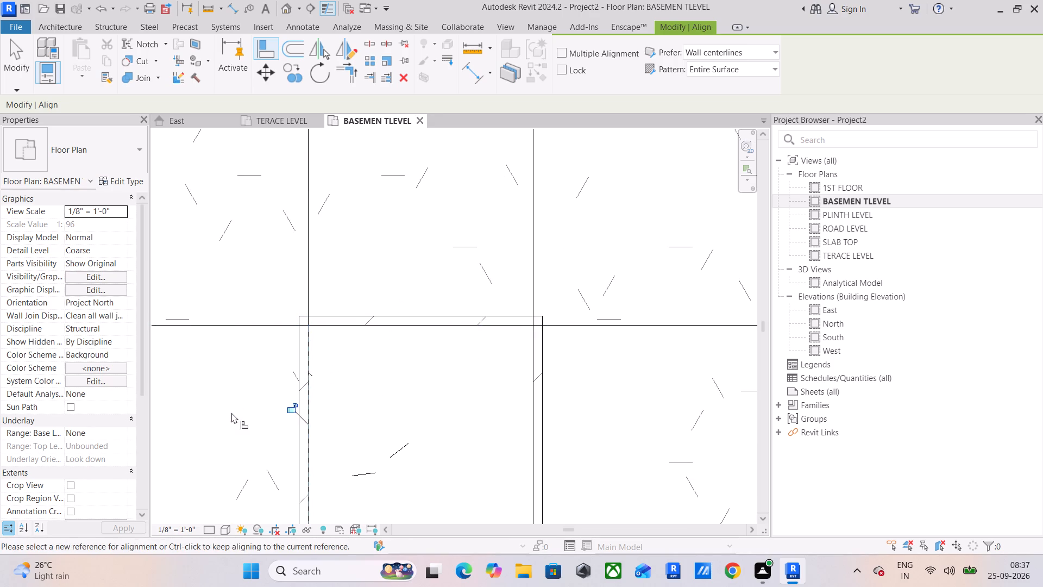
Align the north and west faces of the second column from the east on grid A with the linked column.
scroll(231, 413, "down", 15)
scroll(237, 416, "up", 1)
middle_click_drag(237, 416, 549, 405)
scroll(451, 392, "down", 6)
middle_click_drag(334, 405, 382, 394)
scroll(363, 381, "up", 19)
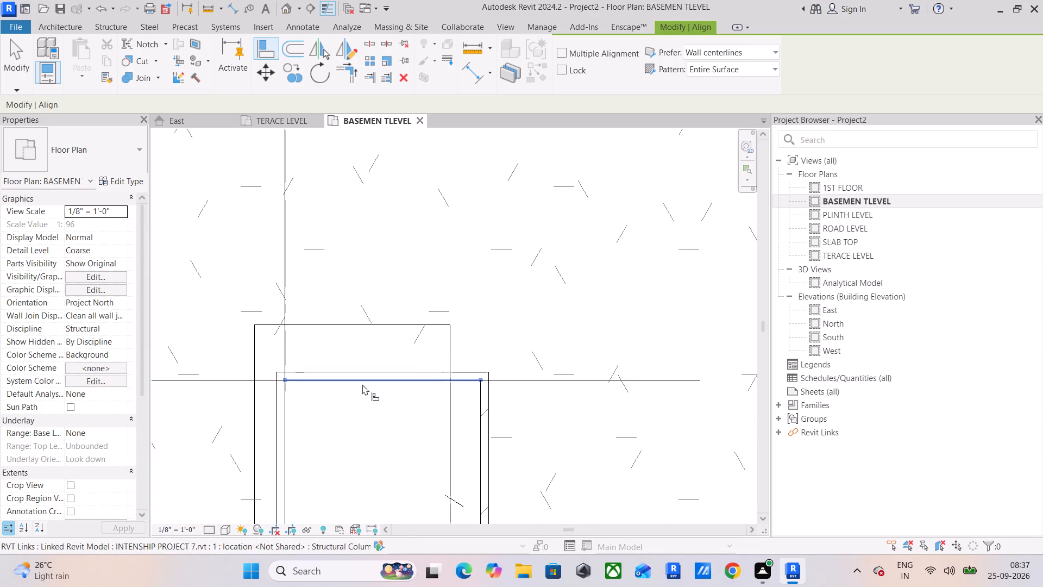
left_click(362, 384)
left_click(364, 323)
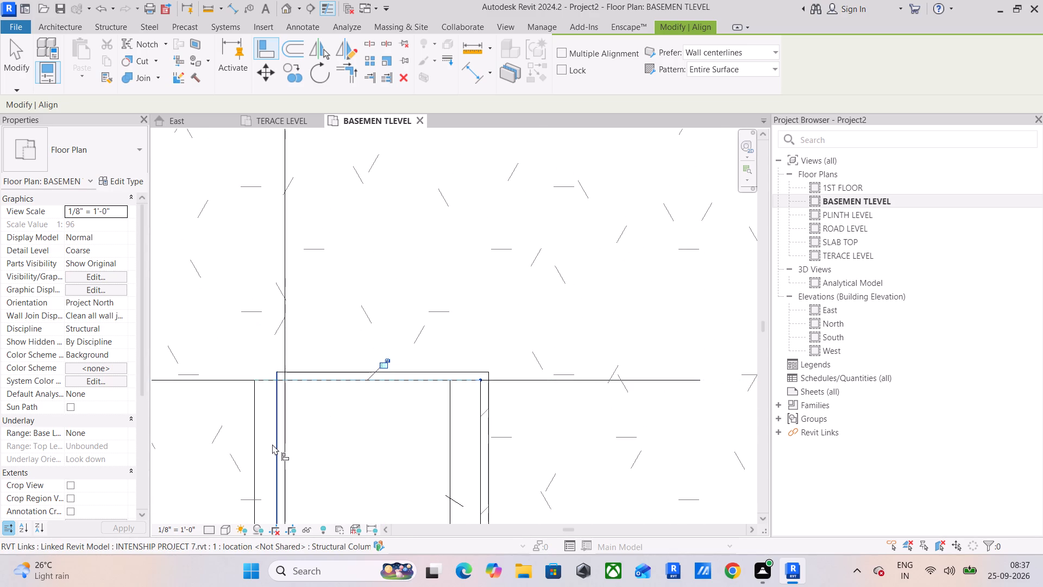
left_click(285, 440)
left_click(259, 459)
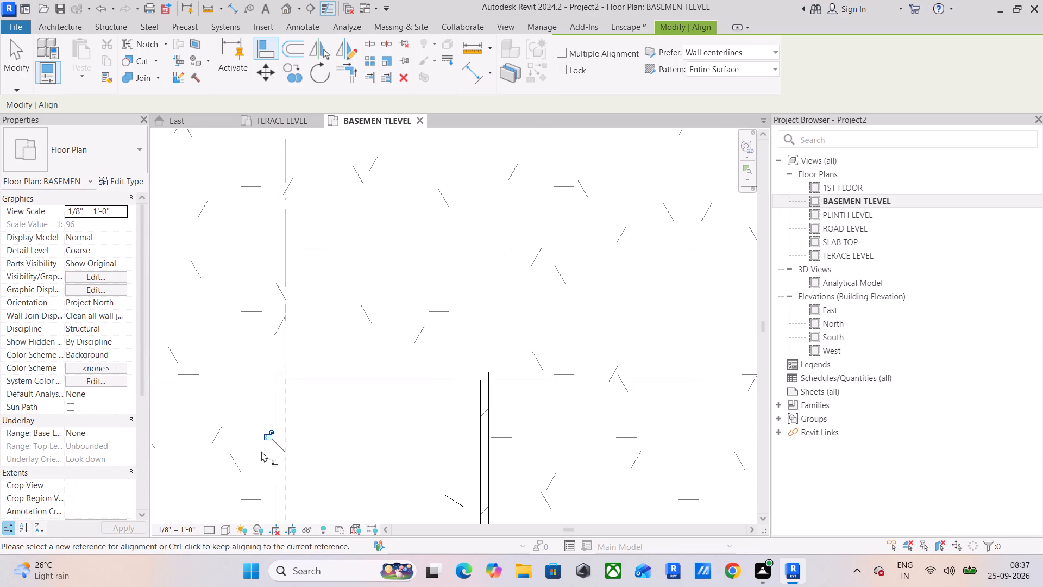
Align the north and east faces of the second column from the west on grid A with the linked column.
scroll(261, 451, "down", 8)
middle_click_drag(263, 451, 518, 417)
scroll(423, 407, "down", 7)
middle_click_drag(415, 416, 551, 399)
scroll(541, 401, "up", 1)
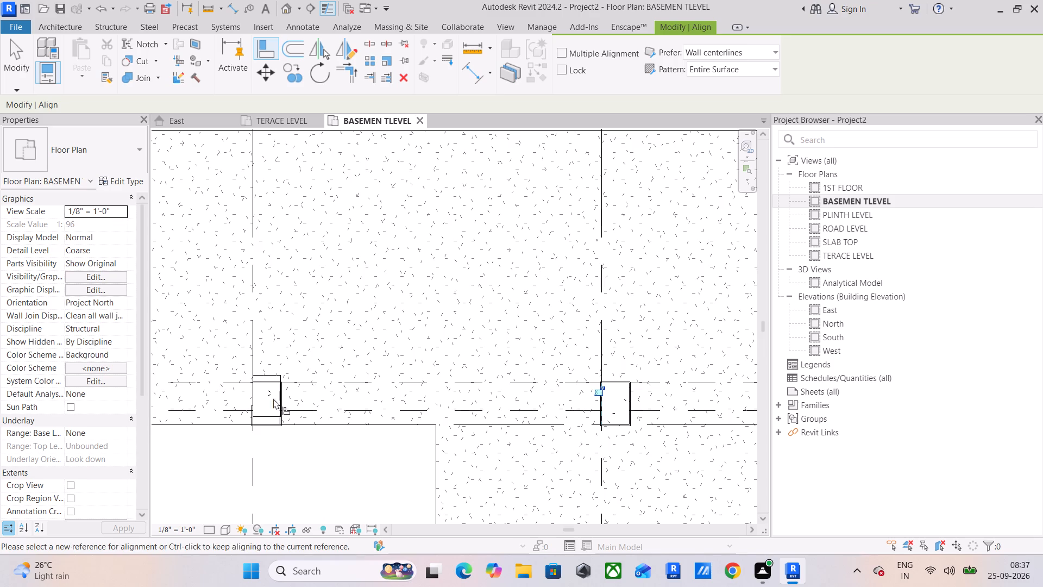
scroll(260, 388, "up", 11)
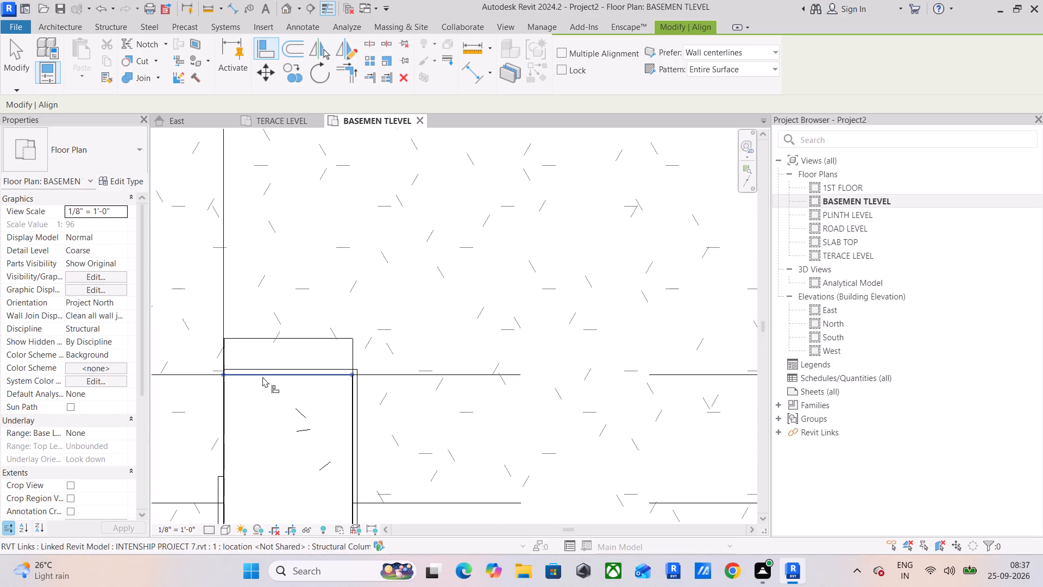
left_click(262, 377)
left_click(268, 341)
scroll(354, 422, "up", 9)
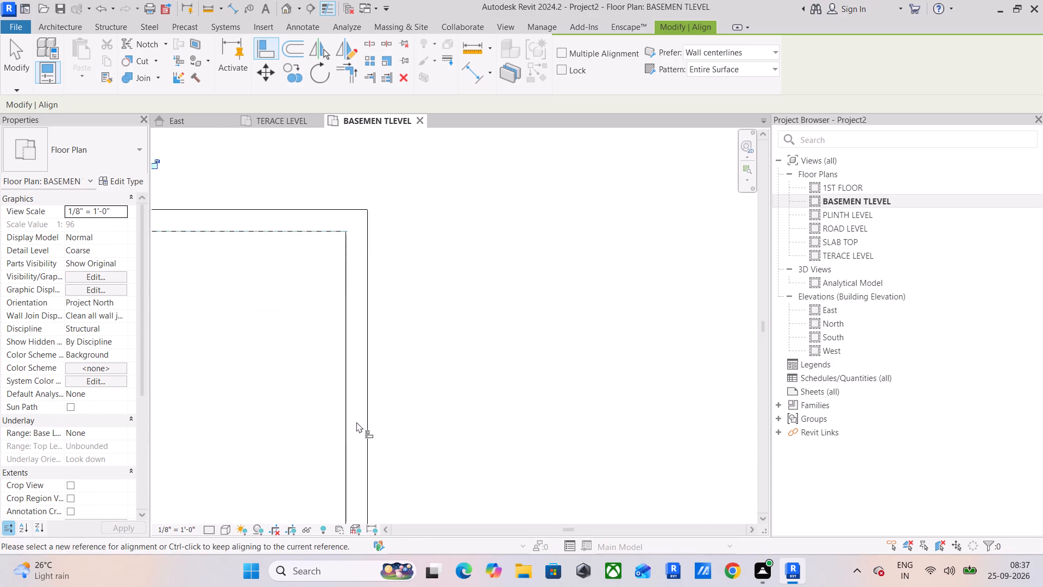
scroll(356, 422, "up", 3)
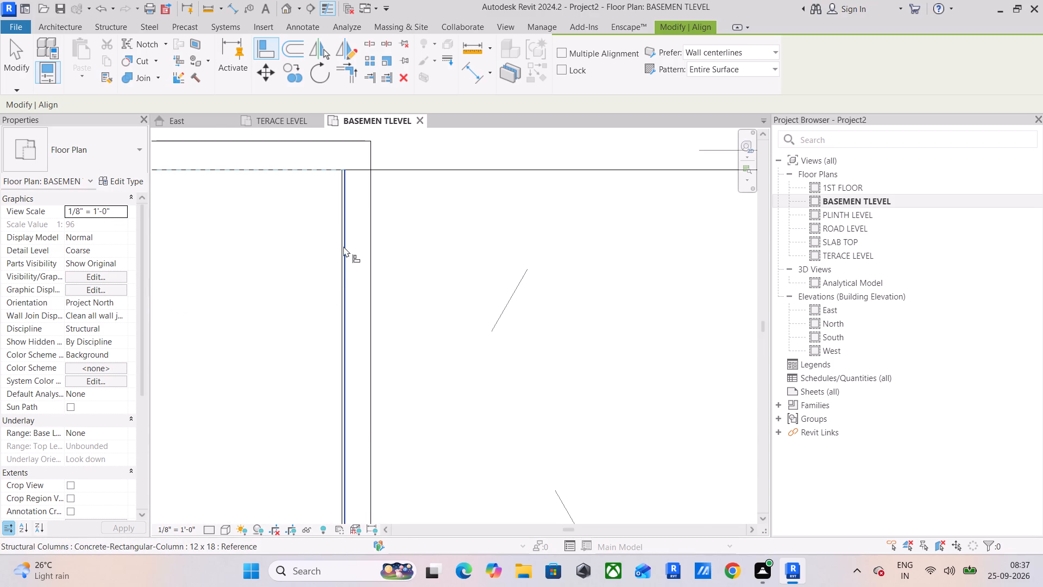
scroll(333, 181, "up", 5)
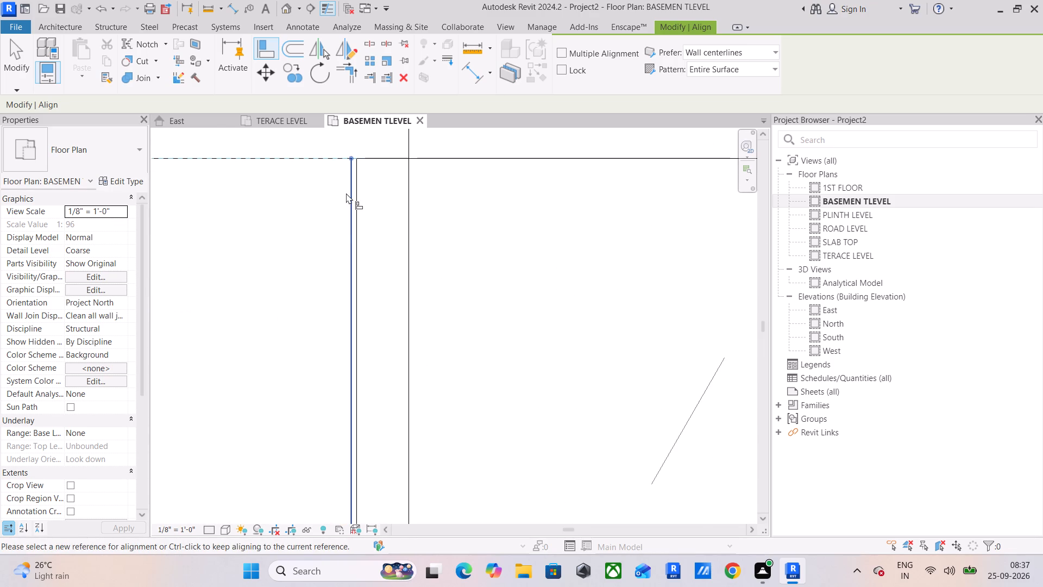
left_click(346, 193)
left_click(354, 205)
scroll(329, 236, "down", 11)
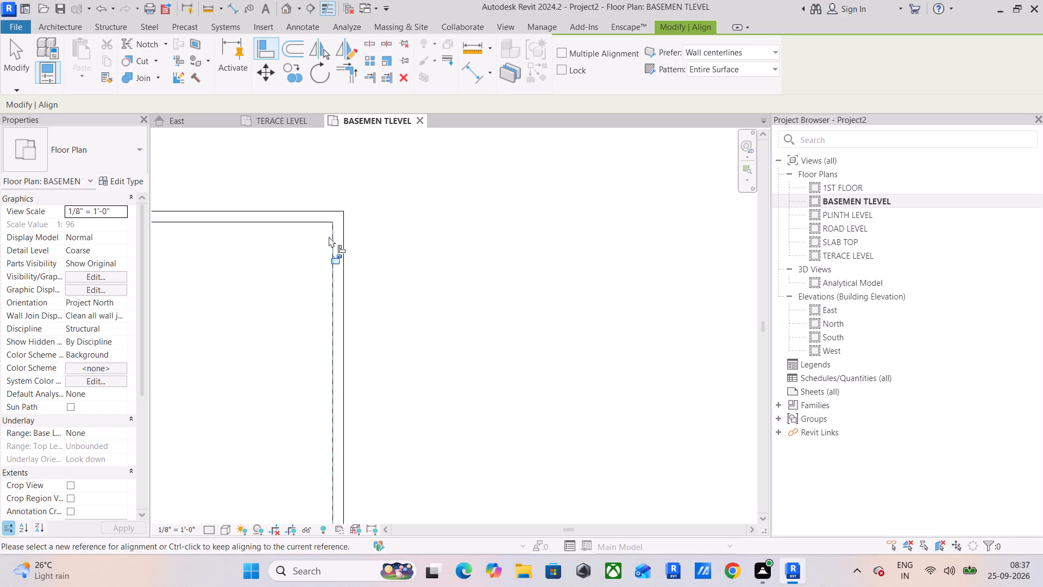
Open the default 3D view and temporarily hide the INTENSHIP PROJECT 7 link to isolate the new columns.
scroll(329, 236, "down", 15)
middle_click_drag(273, 236, 545, 283)
scroll(491, 281, "down", 7)
middle_click_drag(473, 296, 602, 293)
scroll(431, 284, "down", 4)
middle_click_drag(573, 309, 472, 266)
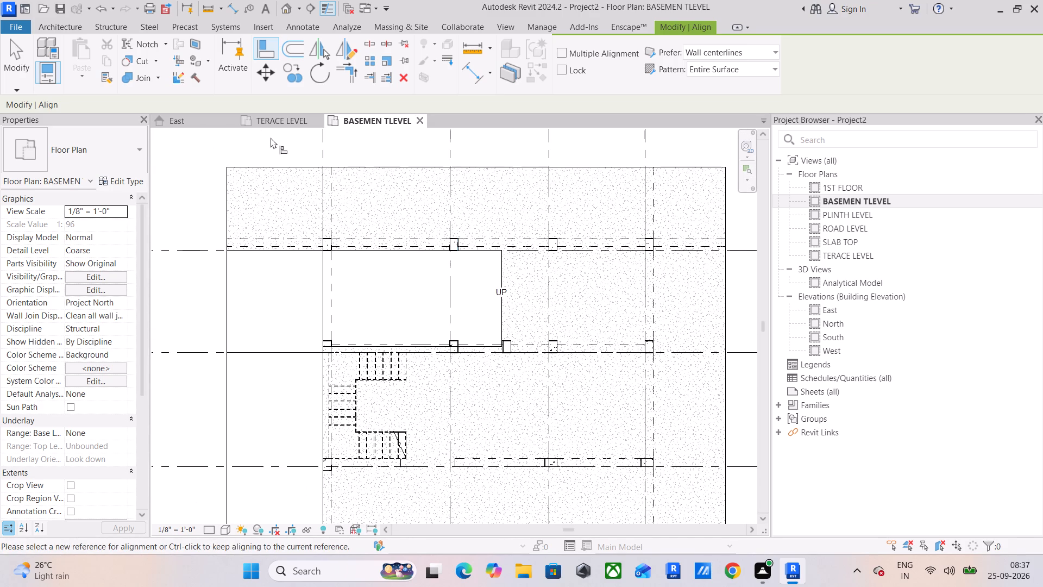
left_click(285, 6)
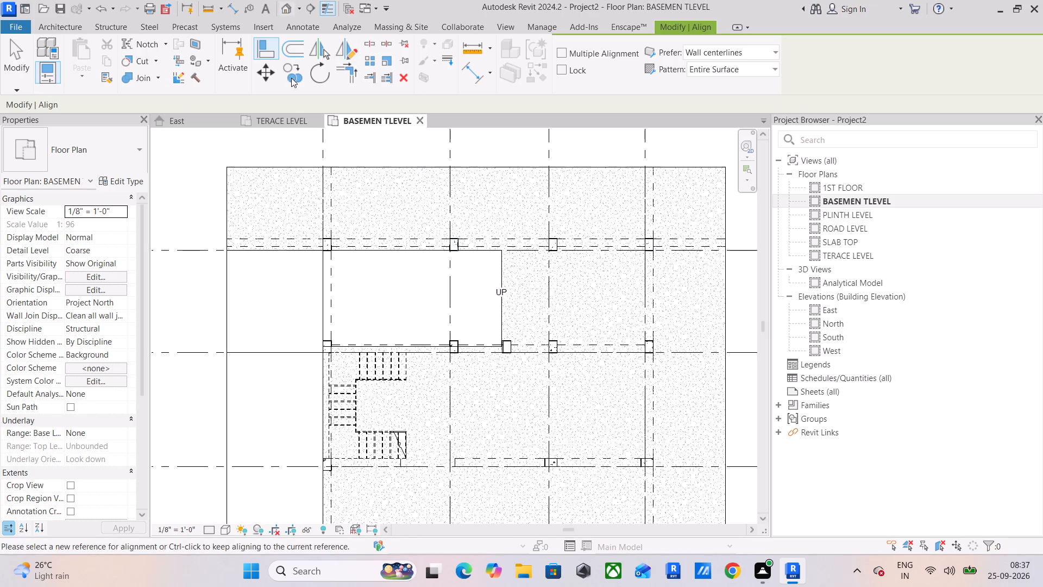
middle_click_drag(449, 386, 508, 360, "shift")
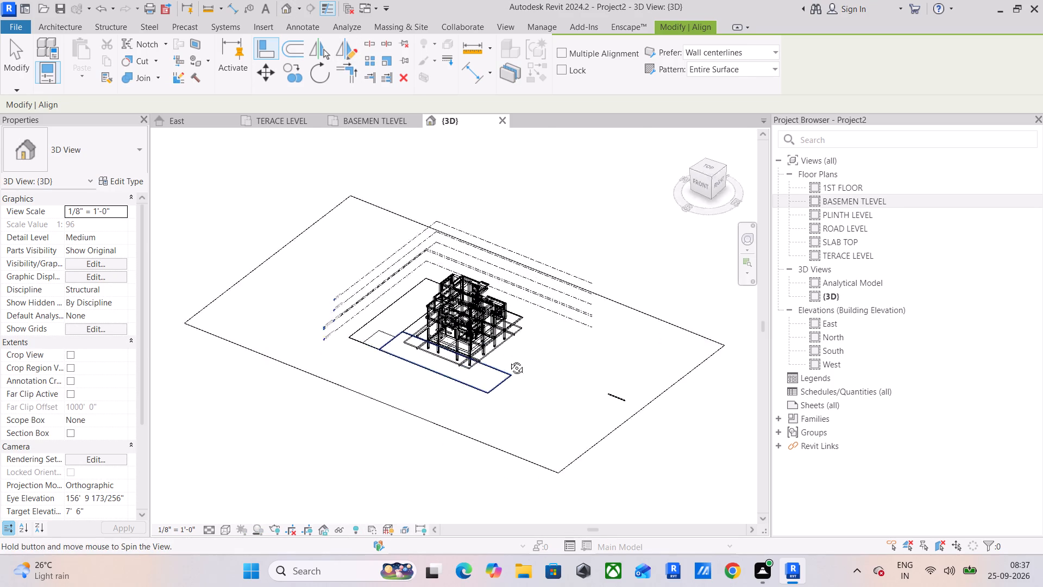
middle_click_drag(508, 360, 549, 282, "shift")
scroll(506, 303, "up", 1, "shift")
middle_click_drag(506, 303, 488, 308, "shift")
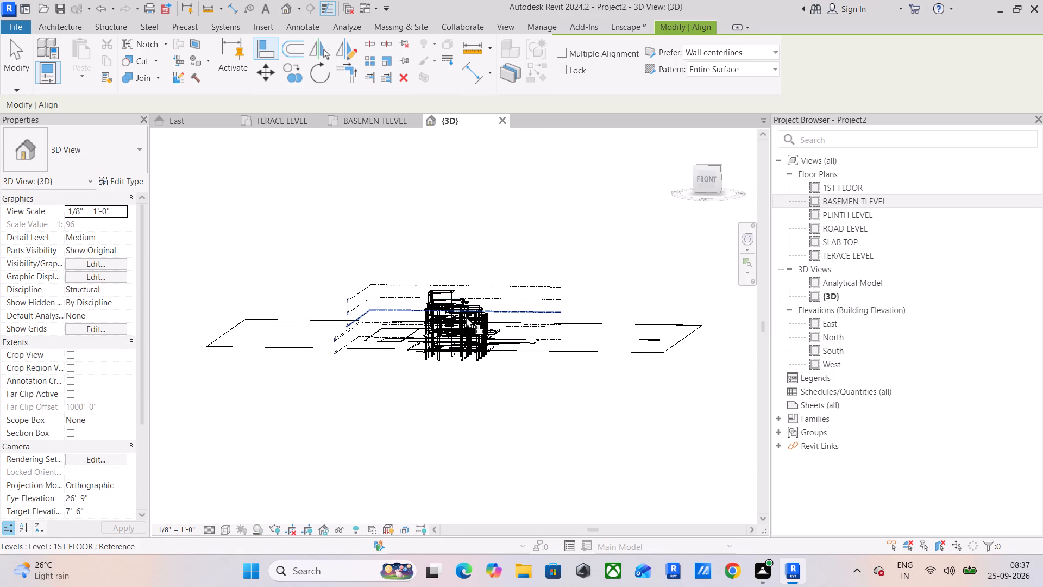
scroll(463, 318, "up", 6)
key("Escape")
key("Escape")
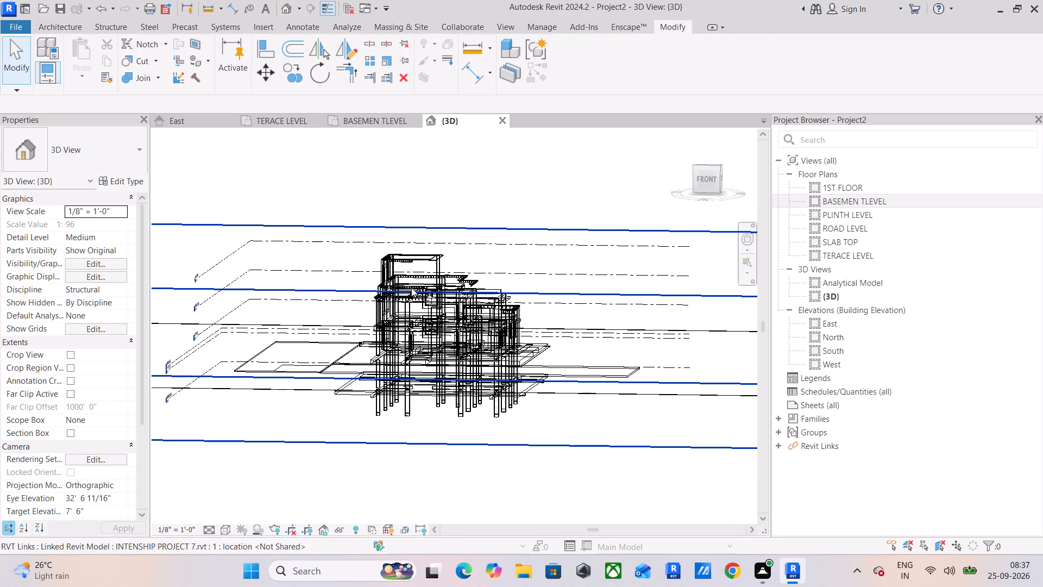
left_click(410, 287)
type("HH")
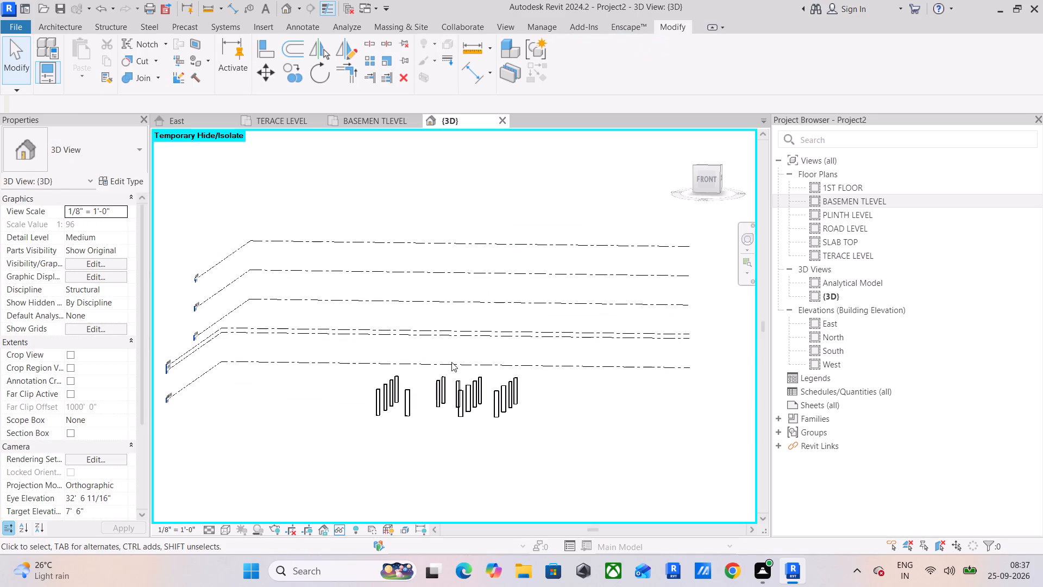
Examine the layout of the basement columns in 3D, and reset the temporary hide.
middle_click_drag(409, 397, 392, 477, "shift")
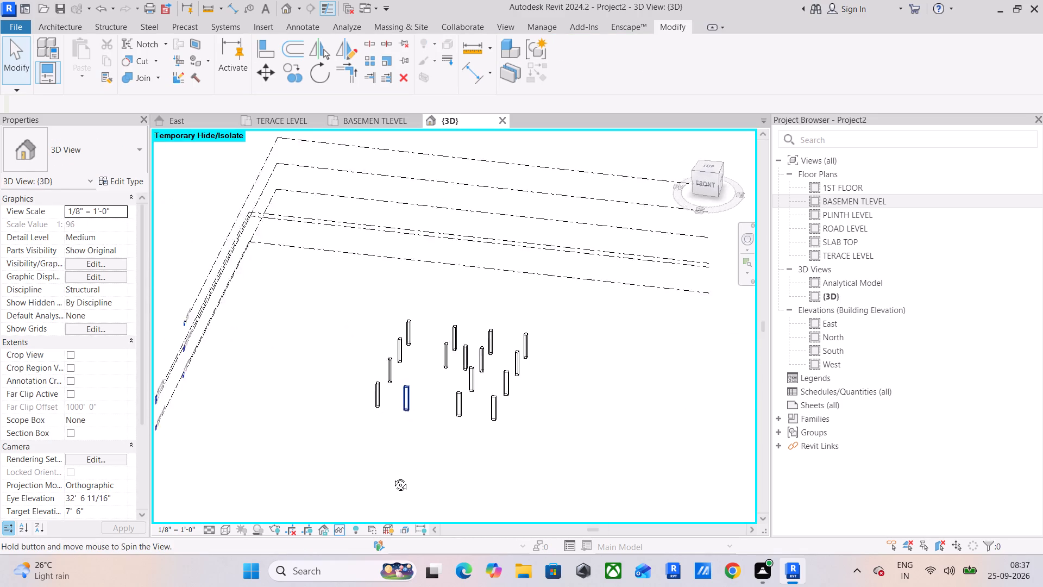
middle_click_drag(392, 477, 414, 502, "shift")
scroll(408, 392, "up", 1)
middle_click_drag(408, 392, 424, 439, "shift")
scroll(430, 376, "up", 5)
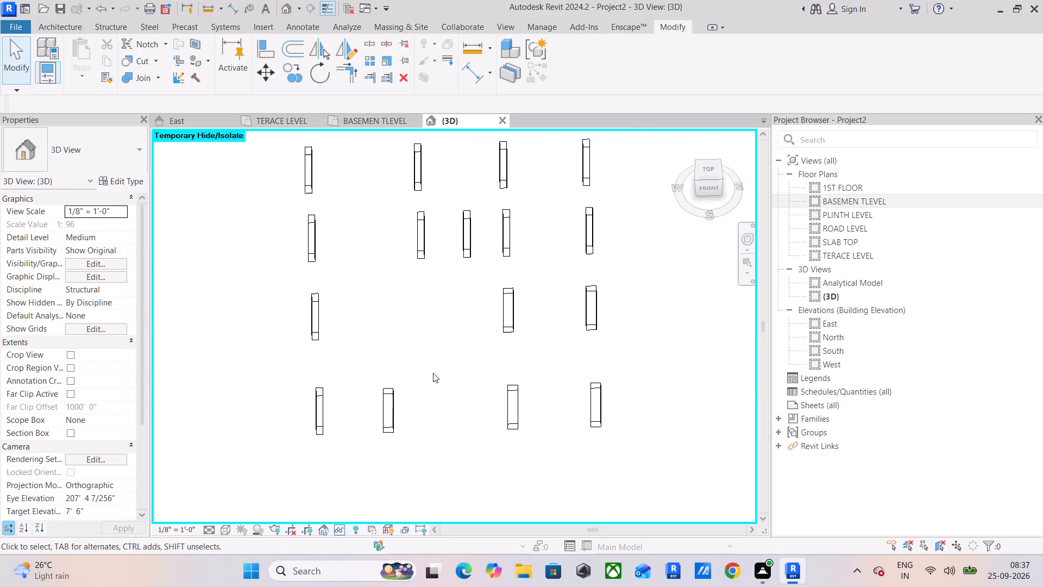
middle_click_drag(443, 334, 444, 368, "shift")
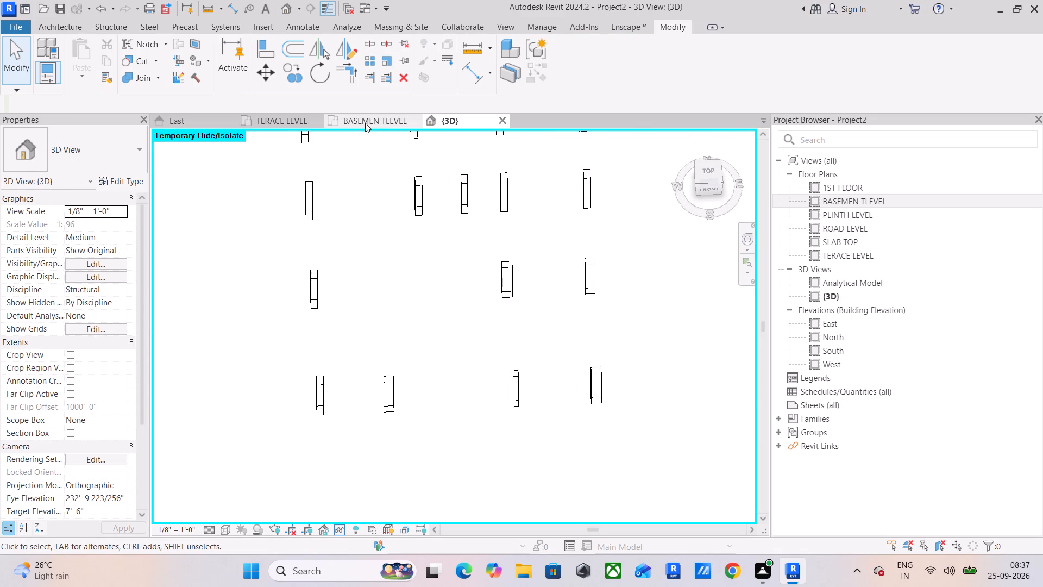
type("HR")
Return to the BASEMEN TLEVEL plan and check the column layout around the stair and grid C.
left_click(365, 123)
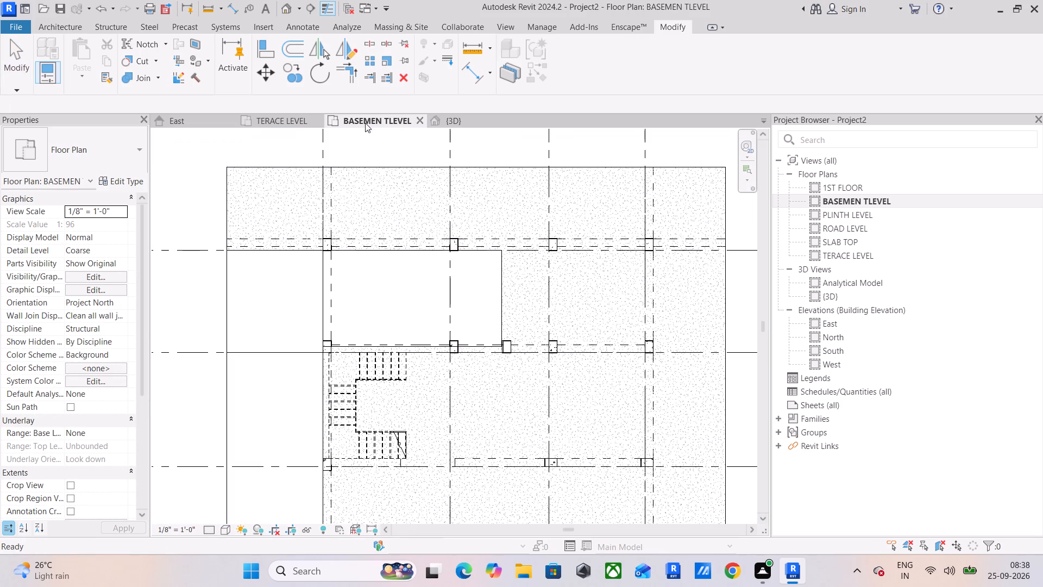
middle_click_drag(390, 314, 389, 206)
scroll(404, 251, "down", 6)
middle_click_drag(421, 266, 342, 258)
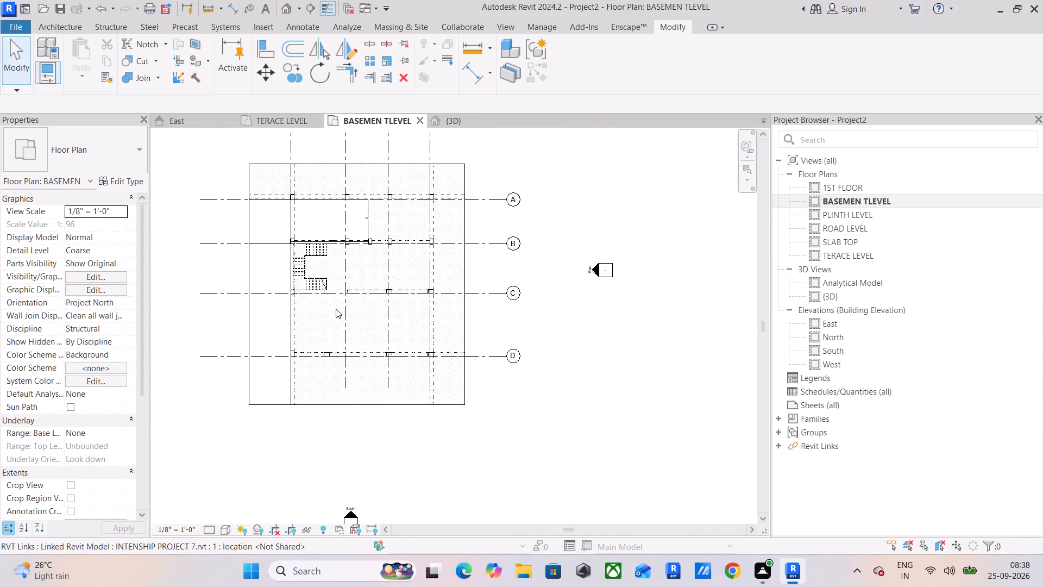
scroll(323, 272, "up", 11)
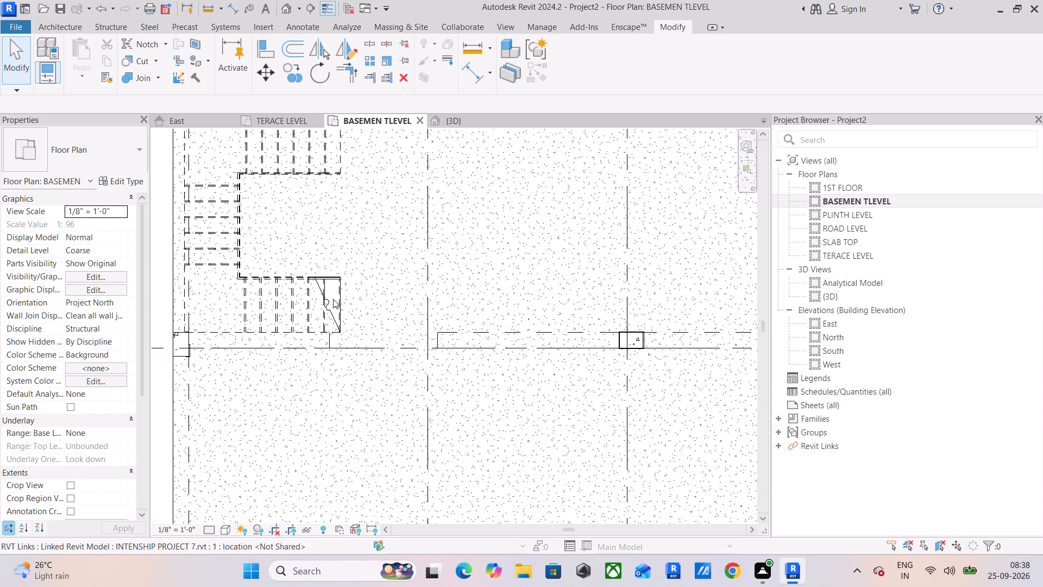
Open the PLINTH LEVEL plan and examine the linked columns along grids B and C.
double_click(847, 213)
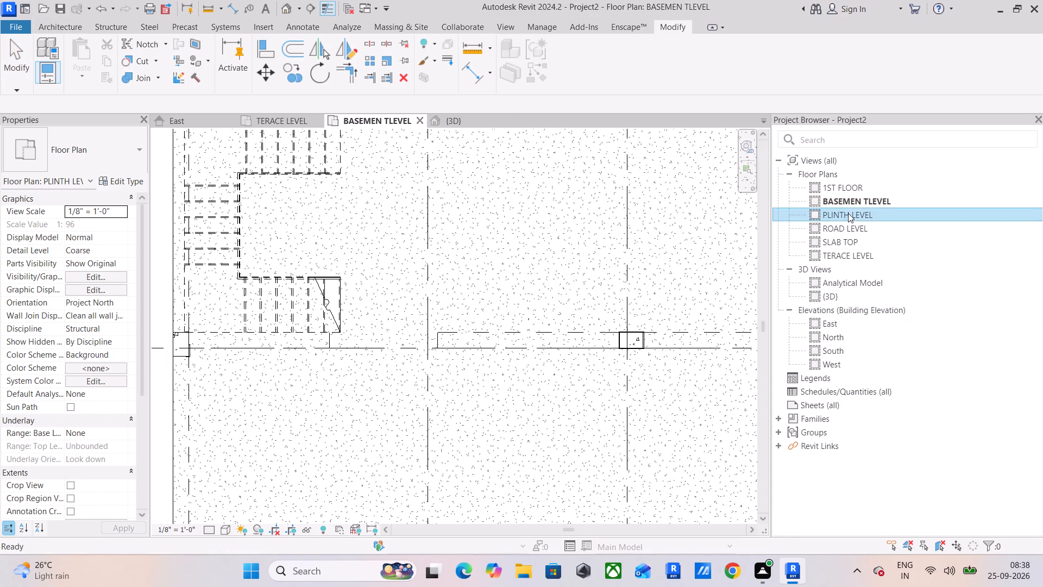
scroll(325, 344, "up", 5)
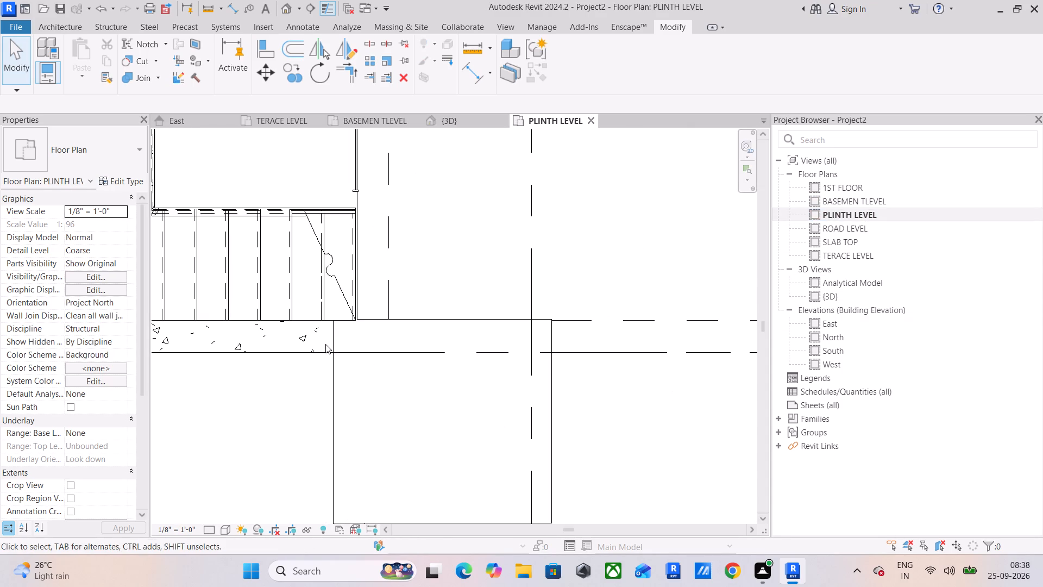
scroll(328, 339, "down", 6)
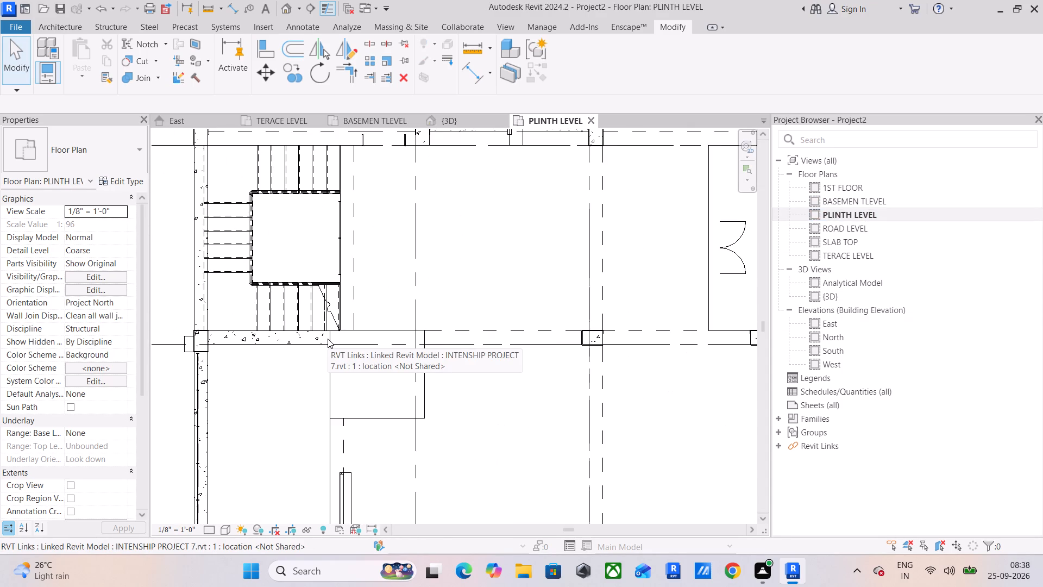
middle_click_drag(165, 358, 252, 357)
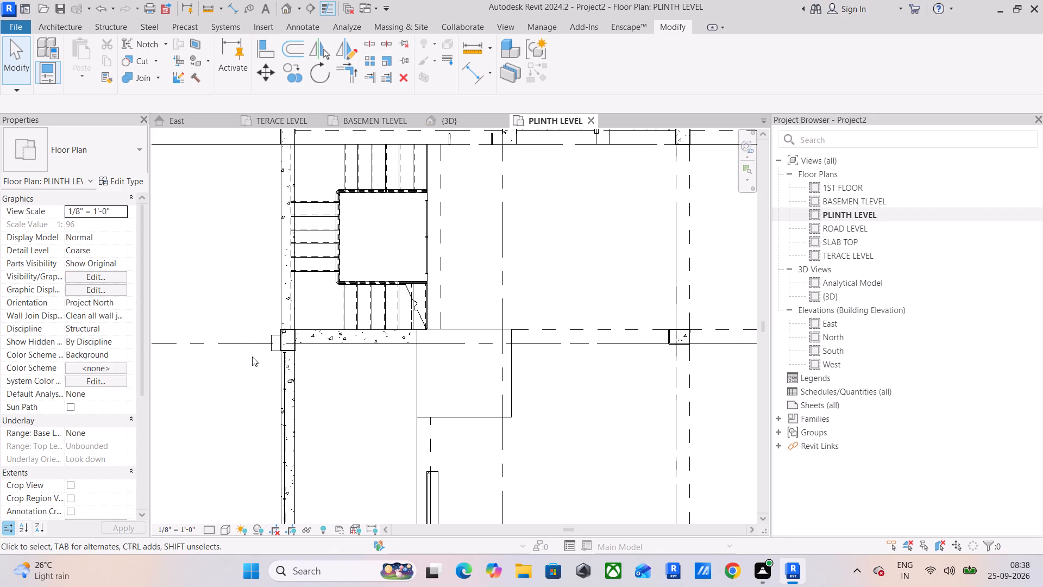
scroll(271, 344, "up", 11)
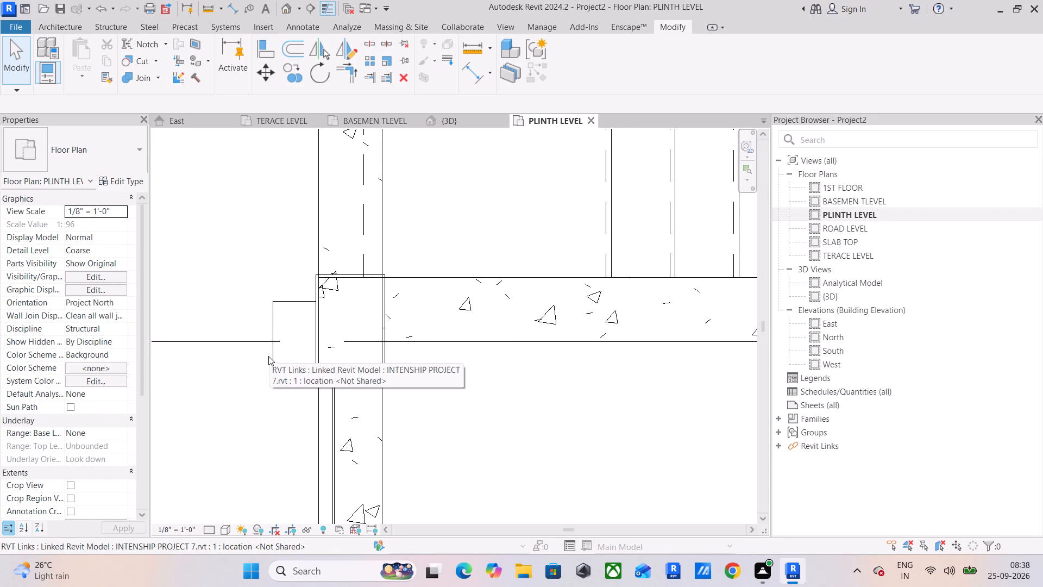
scroll(267, 361, "down", 5)
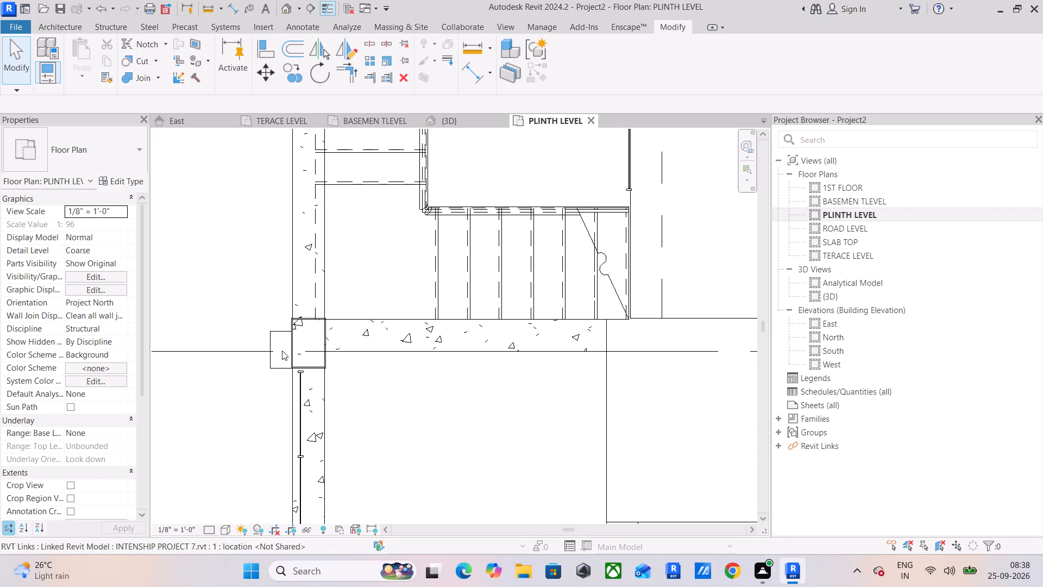
scroll(282, 351, "up", 11)
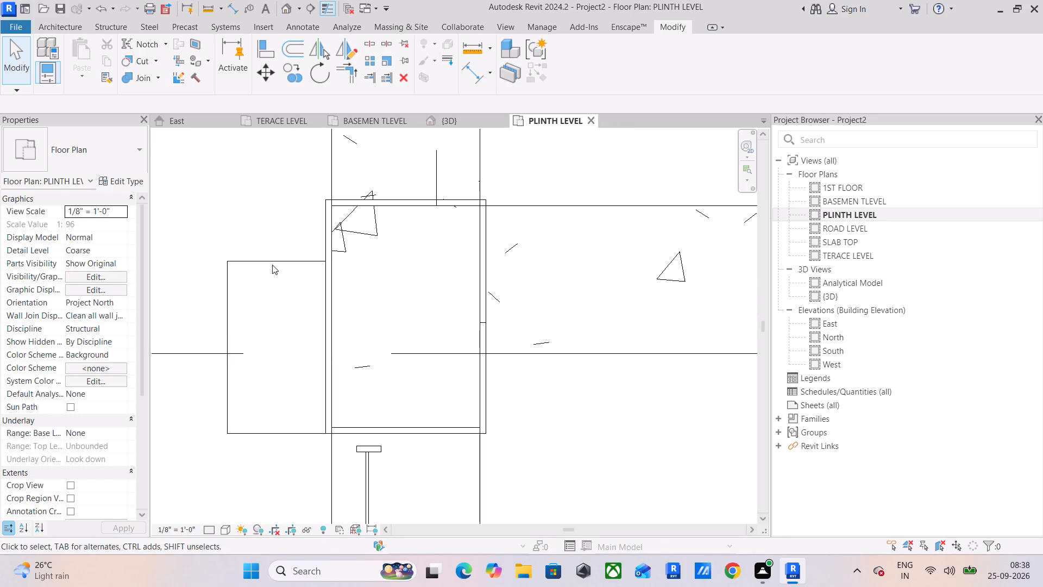
scroll(272, 265, "down", 13)
scroll(317, 287, "down", 8)
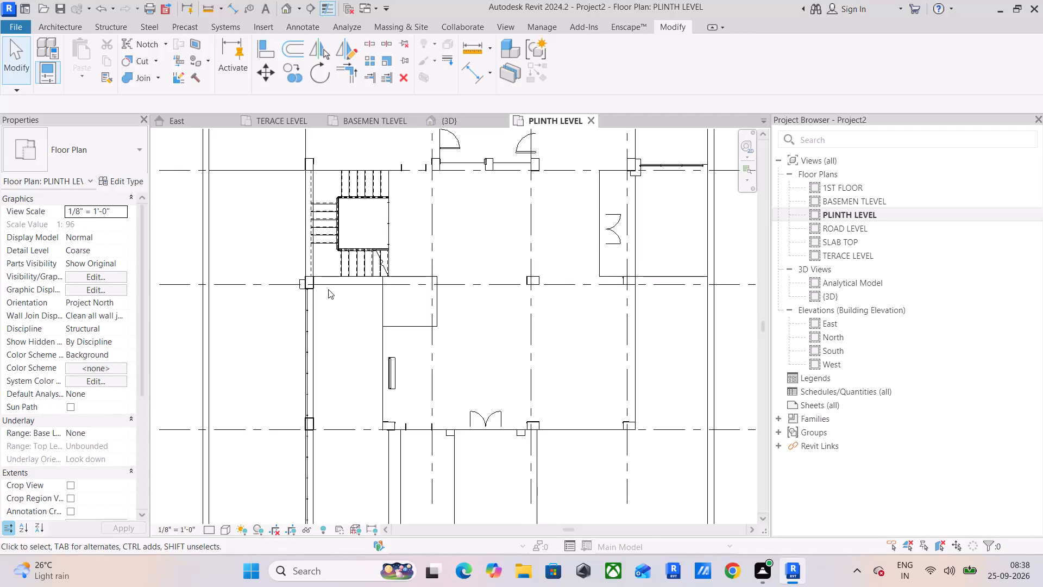
middle_click_drag(329, 289, 318, 337)
middle_click_drag(444, 204, 438, 219)
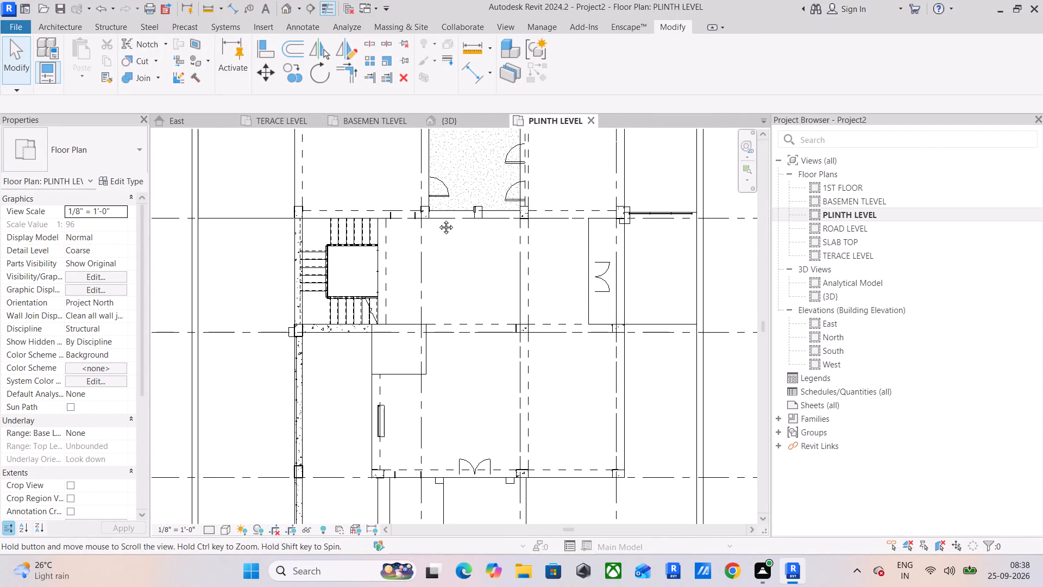
middle_click_drag(438, 219, 416, 261)
scroll(451, 268, "up", 12)
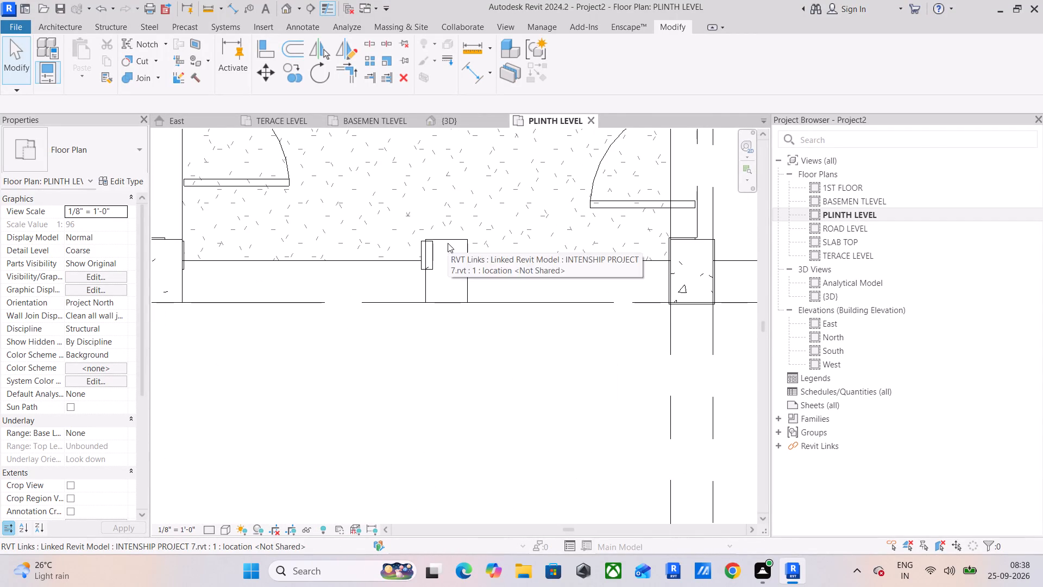
scroll(448, 243, "down", 7)
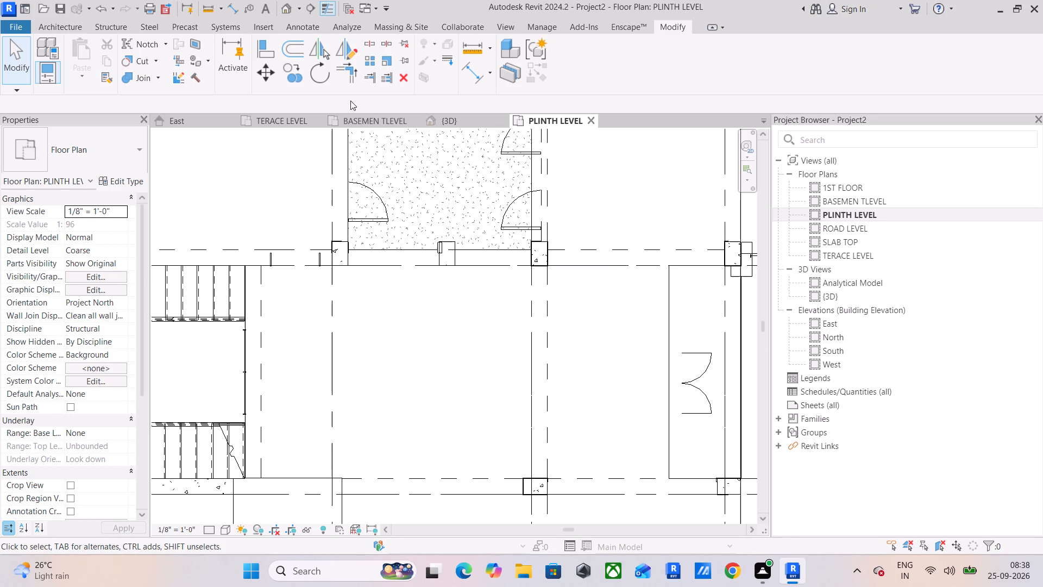
Place a 12 x 18 concrete rectangular column over the linked middle column on grid B at PLINTH LEVEL.
left_click(49, 18)
left_click(107, 26)
left_click(107, 60)
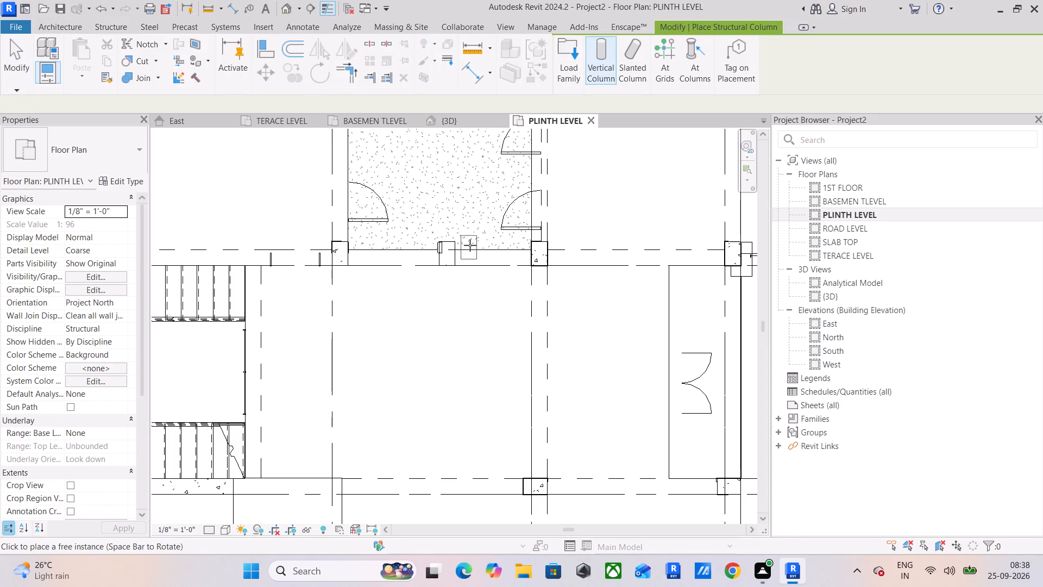
scroll(448, 252, "up", 5)
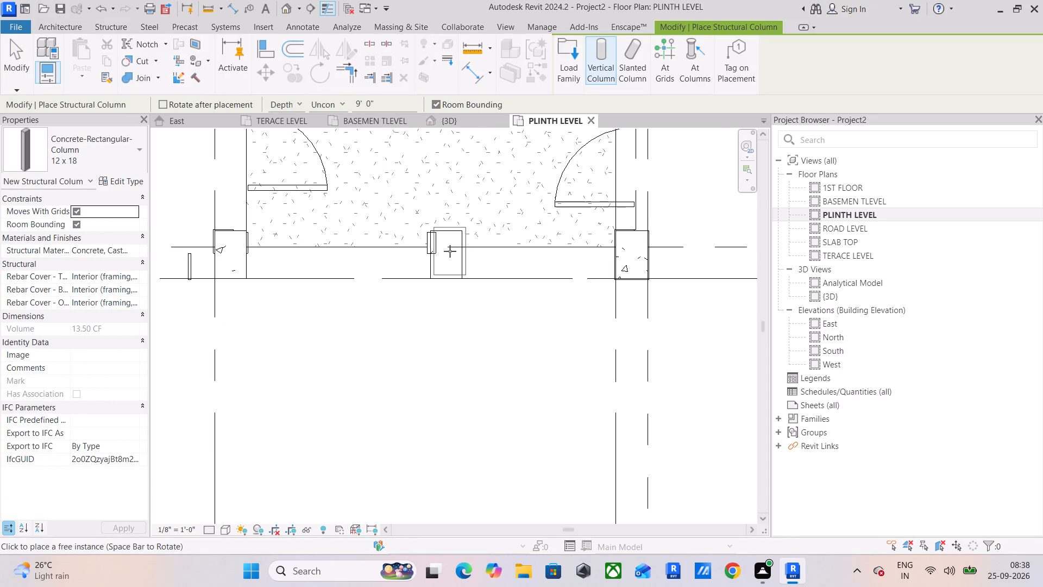
left_click(450, 251)
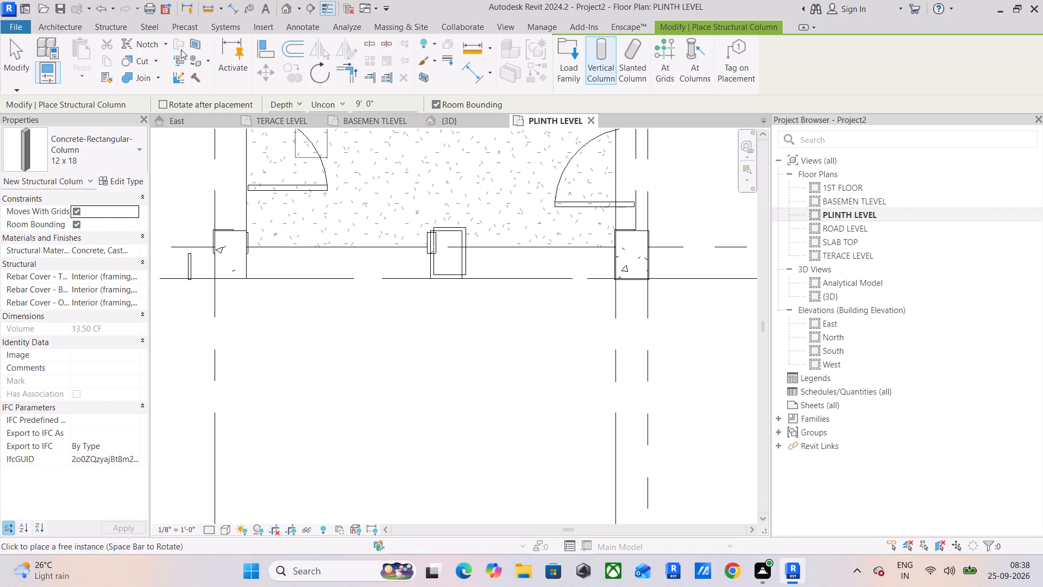
Align the new grid B column's upper and left edges to the linked middle column on the PLINTH LEVEL plan.
left_click(267, 57)
scroll(445, 239, "up", 5)
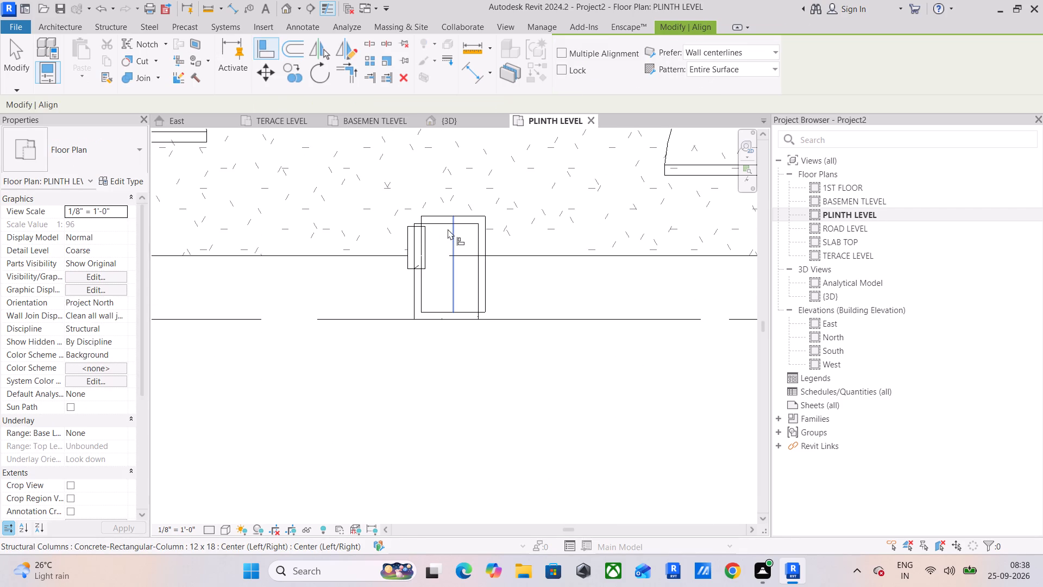
scroll(436, 224, "up", 5)
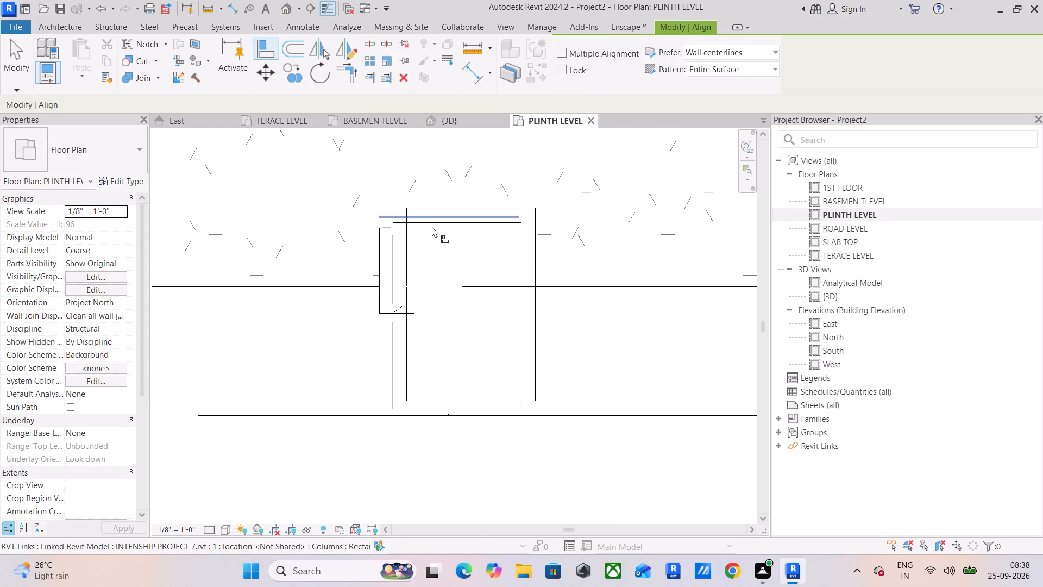
left_click(432, 227)
left_click(441, 208)
left_click(390, 340)
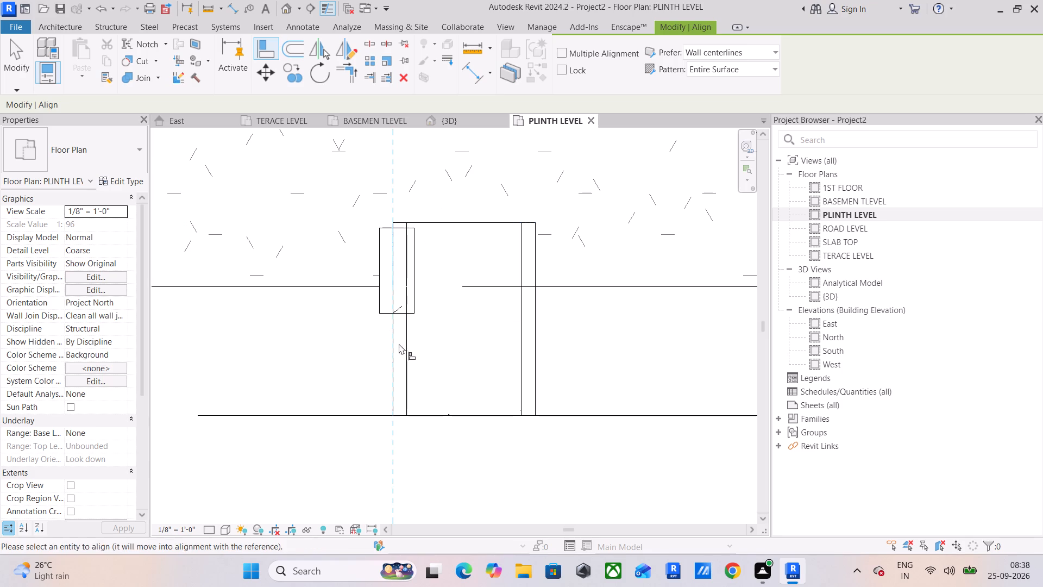
left_click(405, 344)
scroll(402, 346, "down", 14)
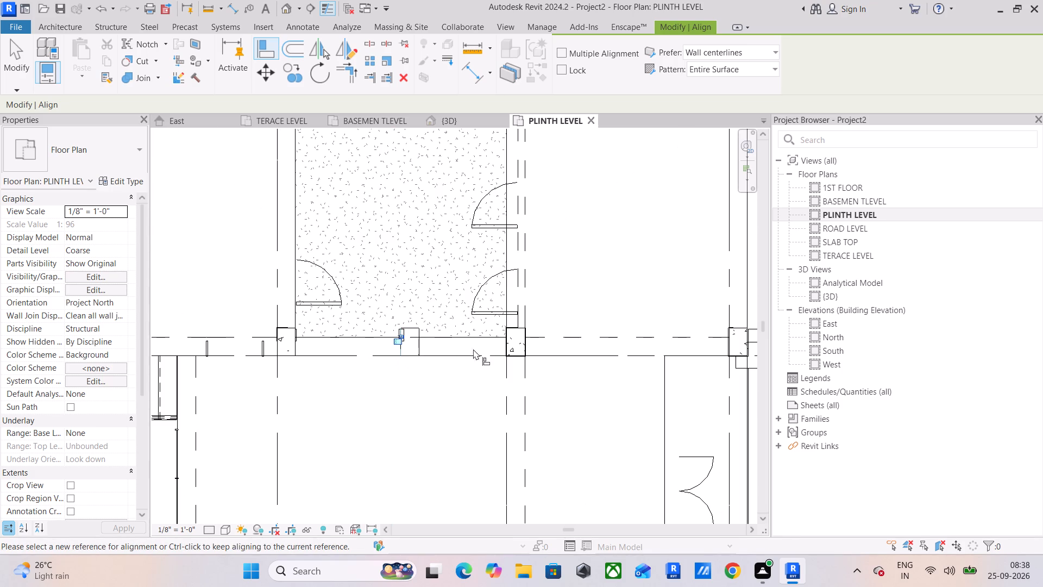
scroll(394, 355, "down", 6)
middle_click_drag(388, 380, 400, 384, "shift")
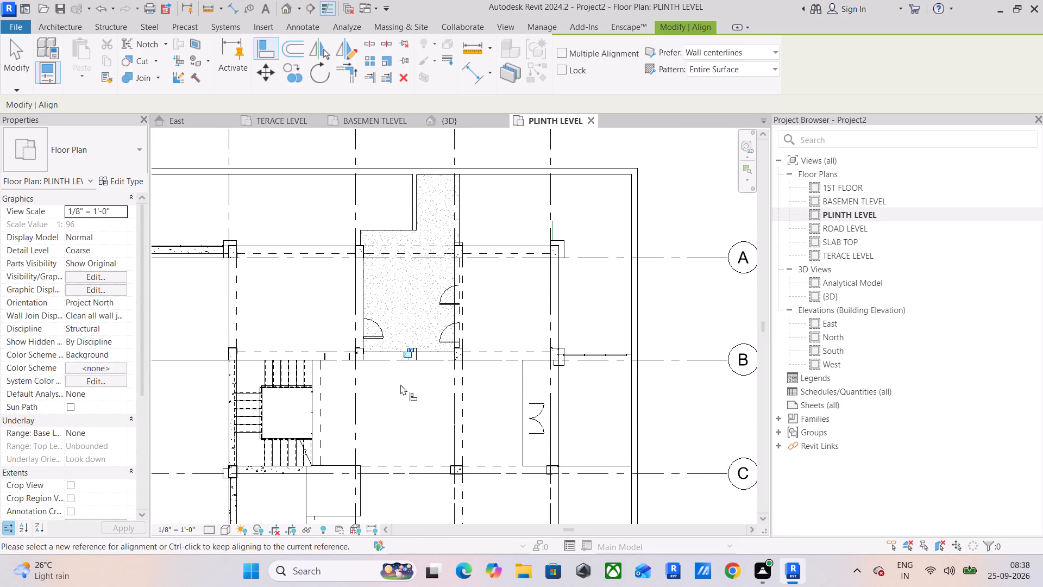
key("Escape")
key("Escape")
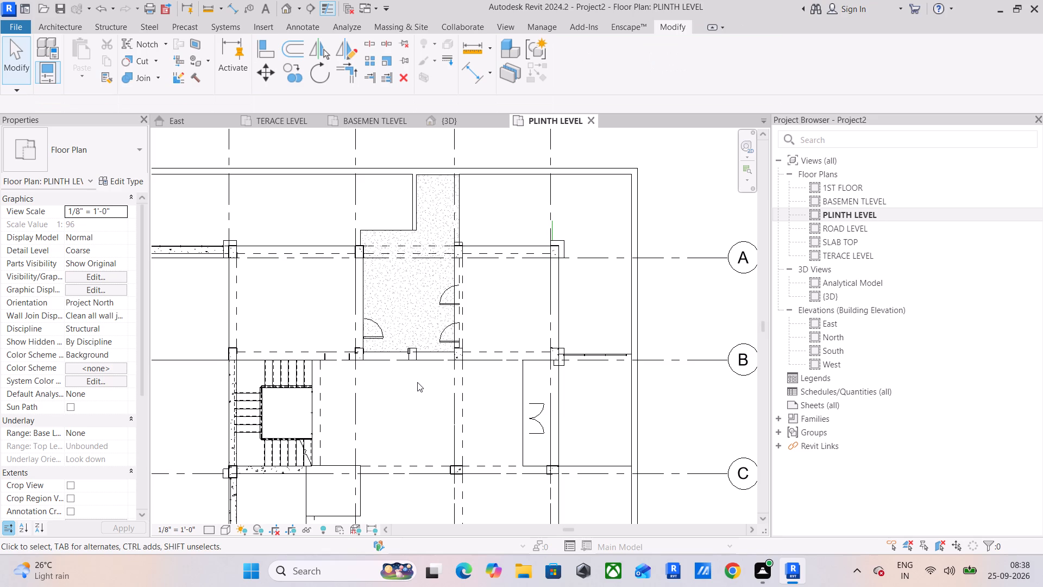
Check the linked columns and walls around the stair and grids C and D on the PLINTH LEVEL plan.
middle_click_drag(465, 442, 438, 275)
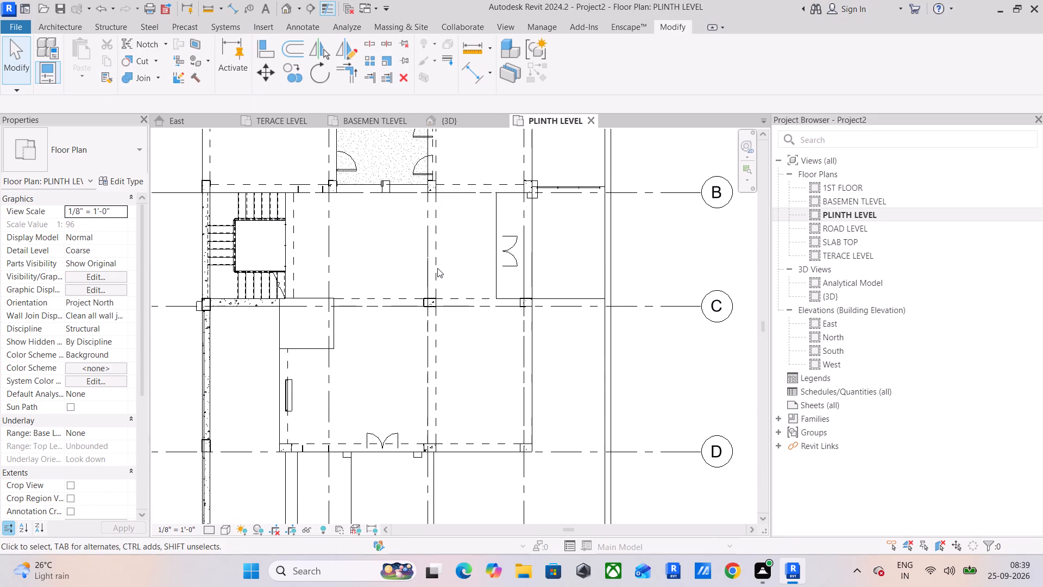
middle_click_drag(433, 381, 488, 289)
scroll(368, 342, "up", 5)
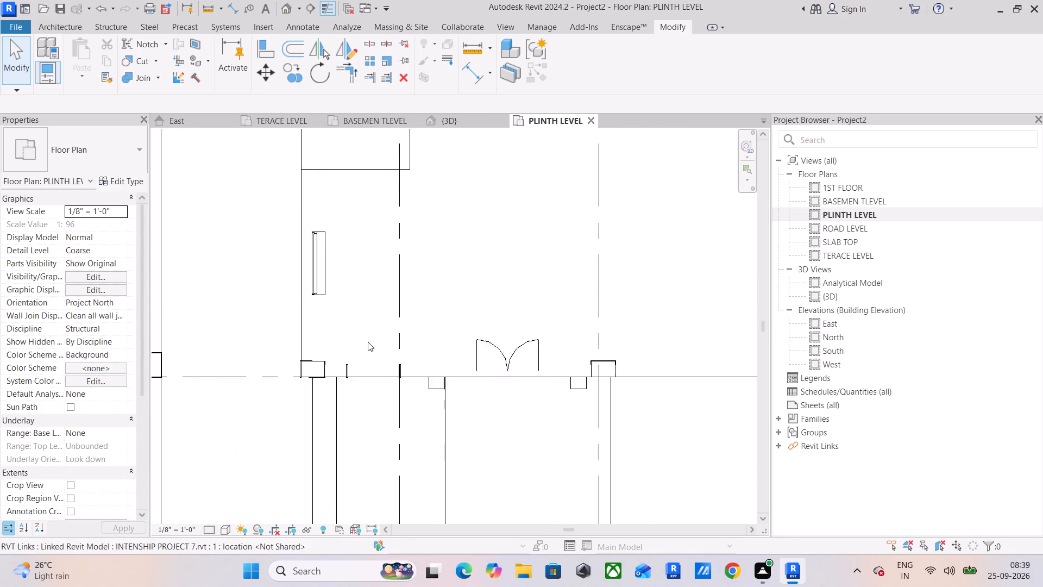
scroll(368, 342, "up", 1)
middle_click_drag(366, 352, 385, 474)
middle_click_drag(366, 214, 389, 339)
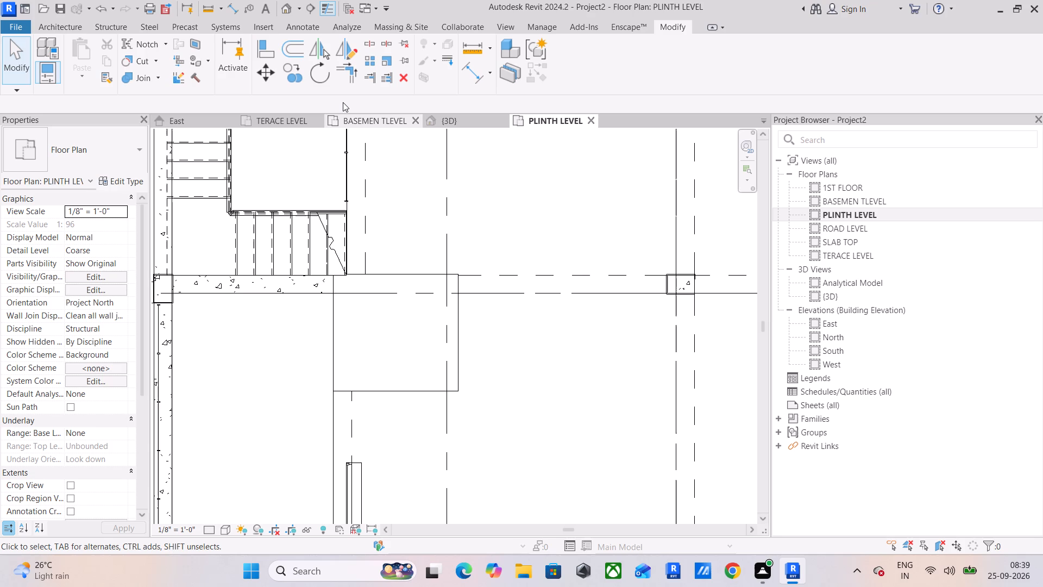
Open the {3D} view and set its visual style to Hidden Line.
left_click(462, 120)
scroll(405, 332, "down", 4)
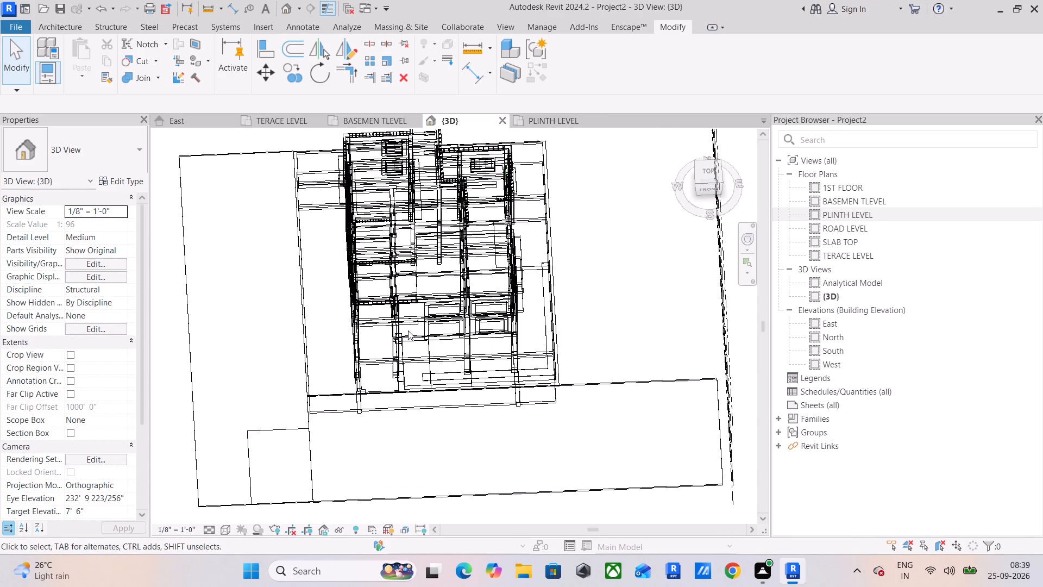
middle_click_drag(407, 328, 462, 200, "shift")
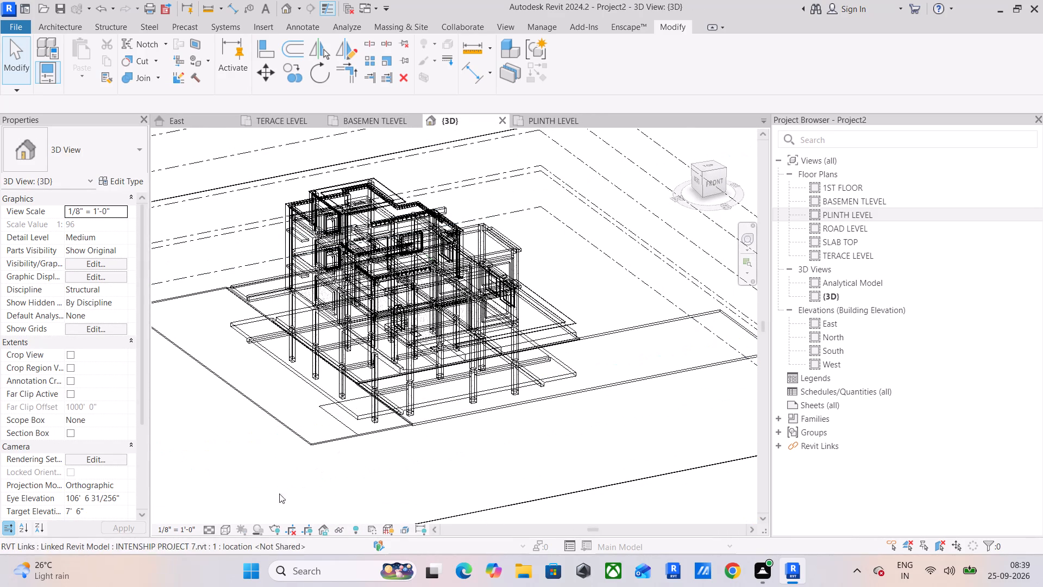
left_click(226, 532)
left_click(251, 467)
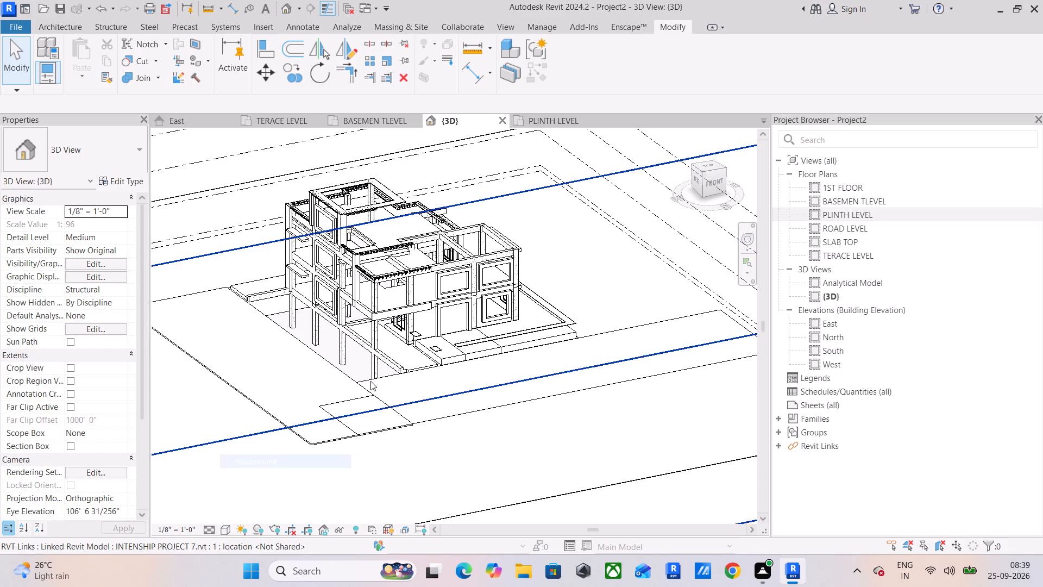
Examine the linked building's columns, beams and roof openings in 3D from several sides.
scroll(362, 330, "up", 10)
scroll(363, 330, "down", 5)
middle_click_drag(363, 330, 624, 332, "shift")
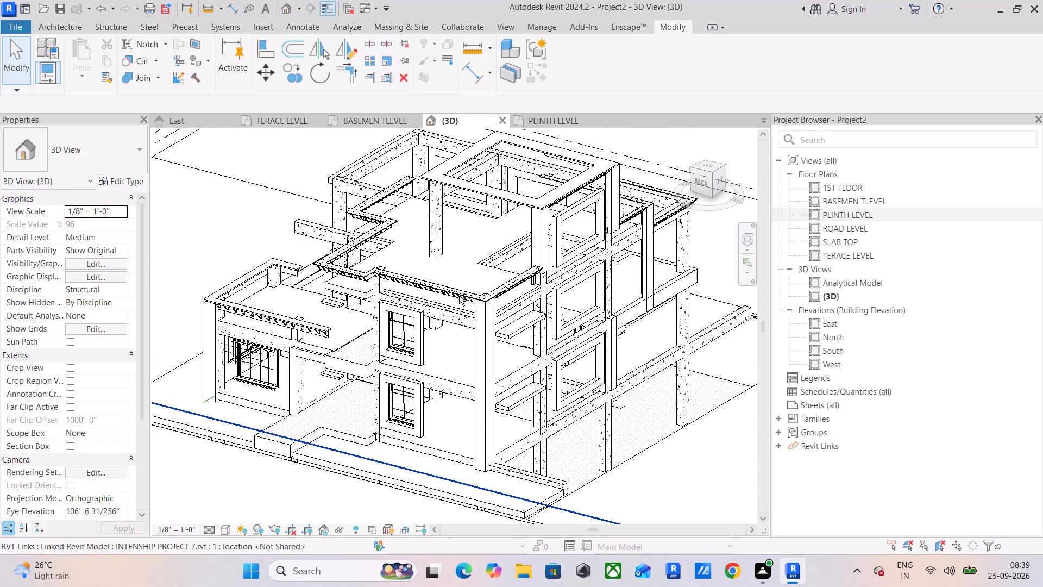
middle_click_drag(459, 296, 352, 321, "shift")
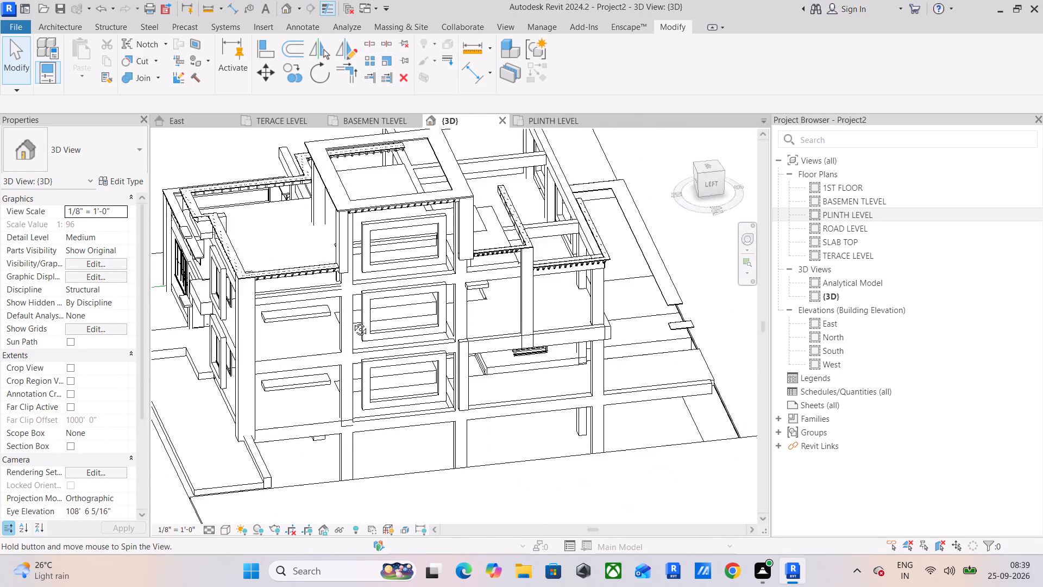
middle_click_drag(352, 321, 213, 363, "shift")
middle_click_drag(495, 289, 349, 262, "shift")
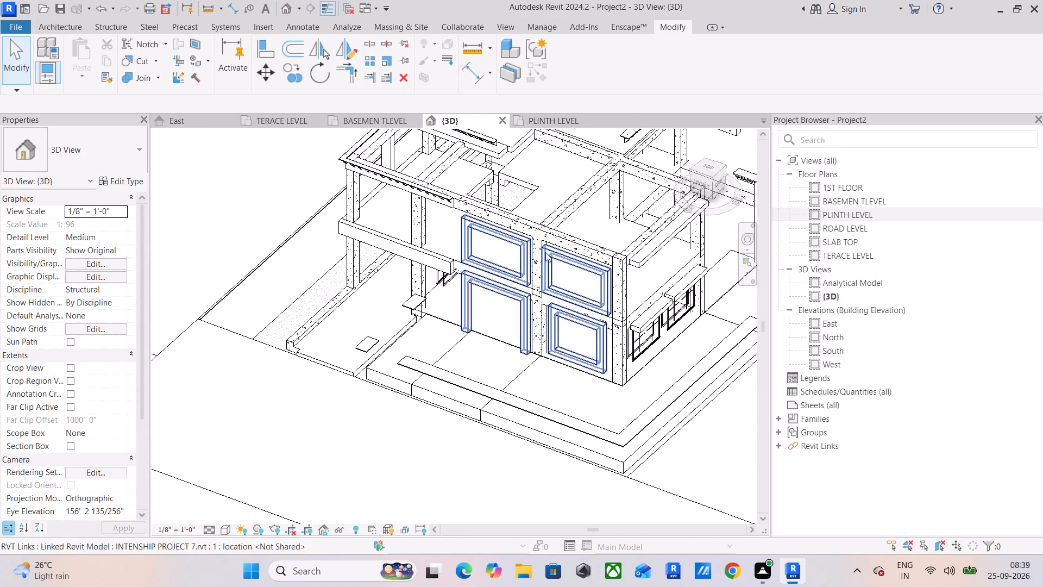
middle_click_drag(547, 252, 444, 360)
middle_click_drag(413, 313, 398, 322, "shift")
scroll(414, 289, "up", 8)
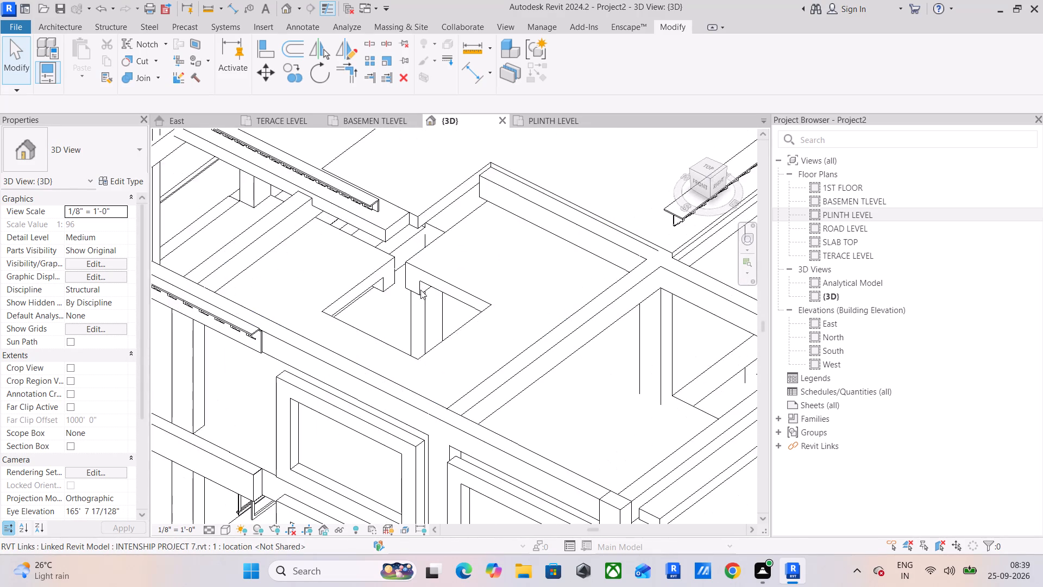
scroll(420, 290, "up", 4)
scroll(434, 332, "down", 6)
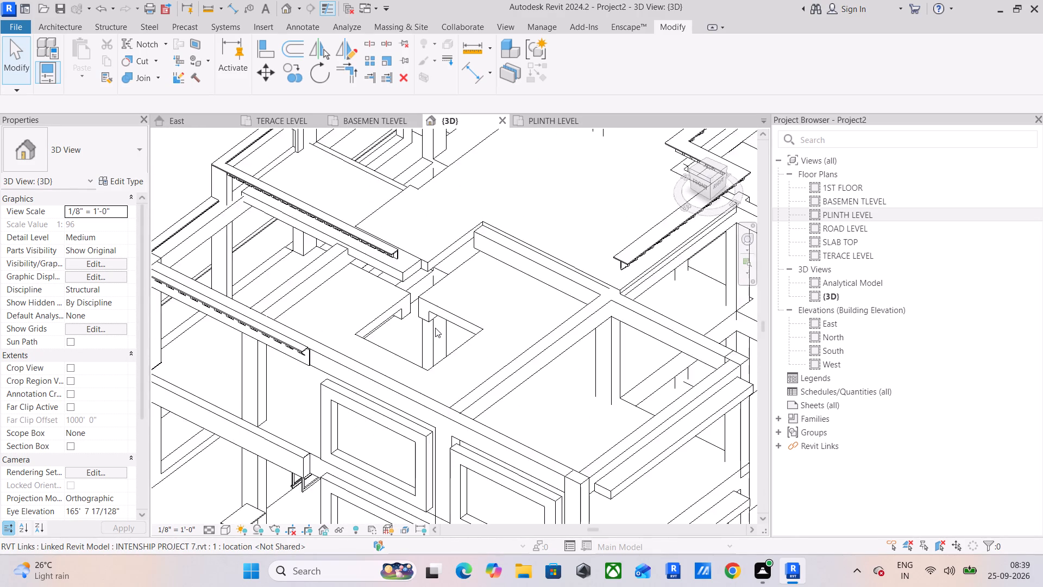
scroll(435, 328, "down", 6)
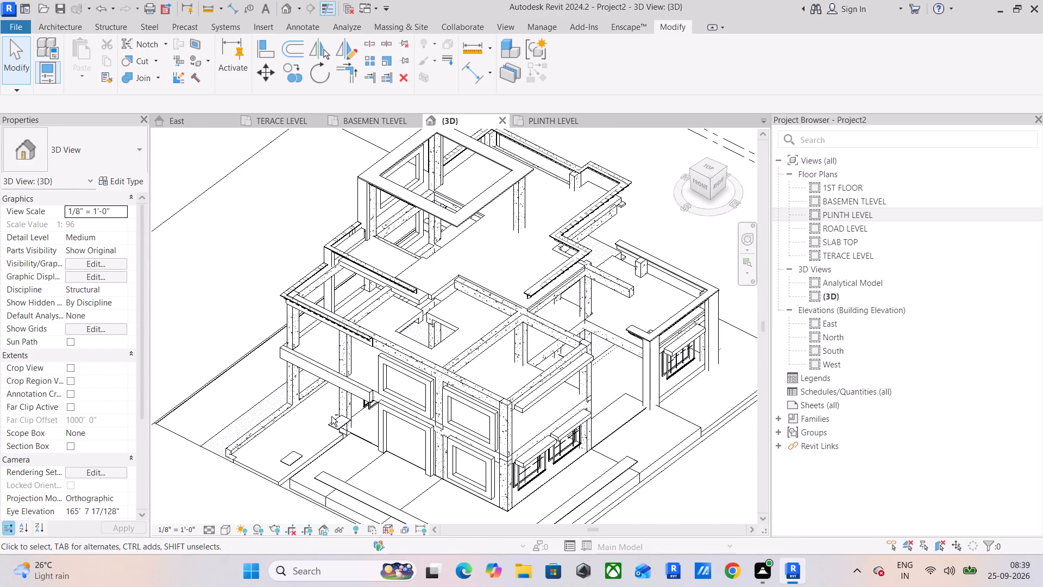
Examine the linked columns and plinth beams around the front entrance and the building's front corner in 3D.
middle_click_drag(331, 416, 449, 338, "shift")
scroll(382, 461, "up", 6)
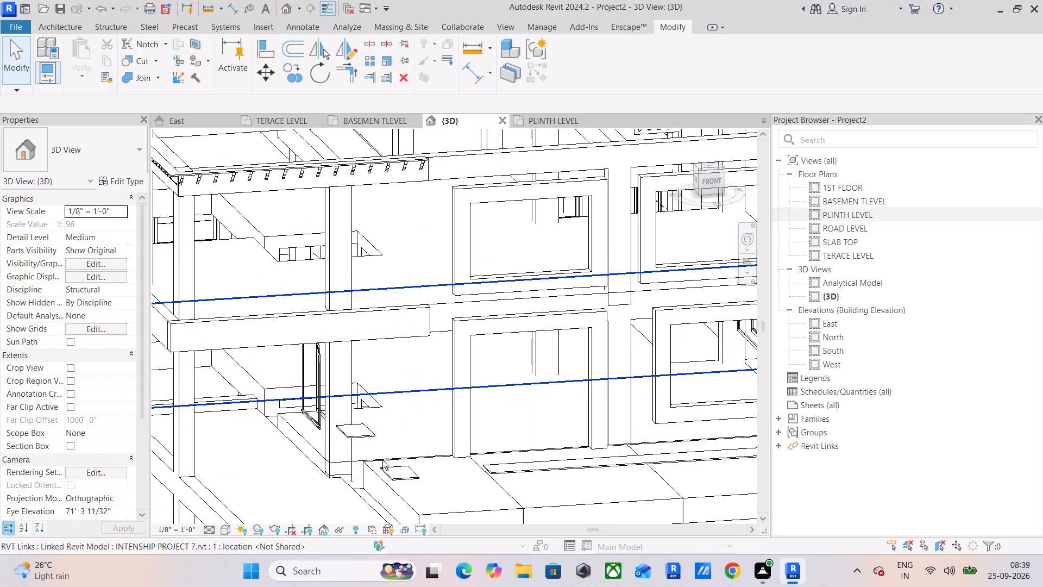
middle_click_drag(382, 460, 451, 422, "shift")
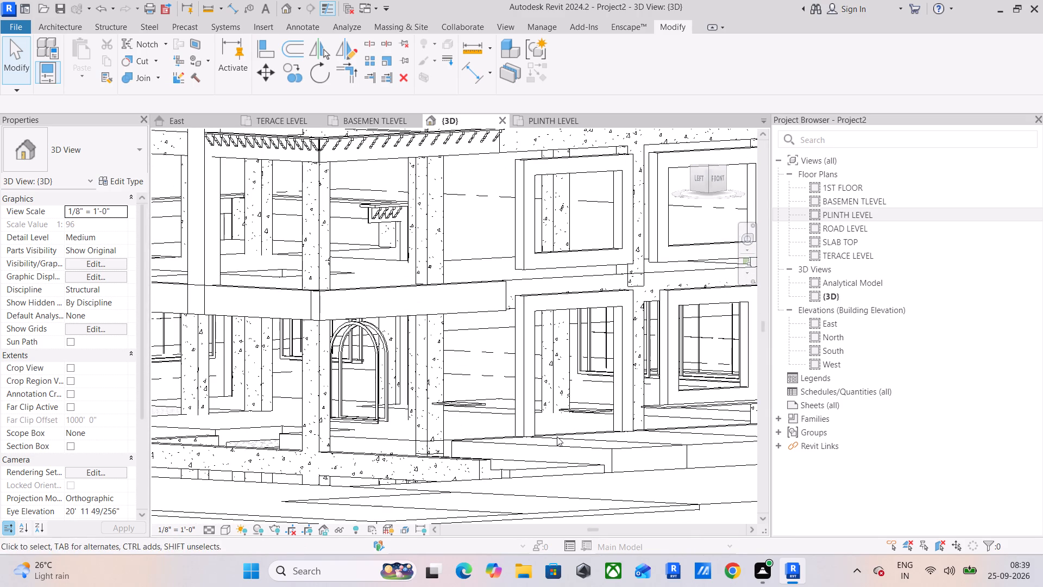
middle_click_drag(557, 436, 543, 484, "shift")
middle_click_drag(541, 484, 534, 319)
scroll(544, 471, "up", 1)
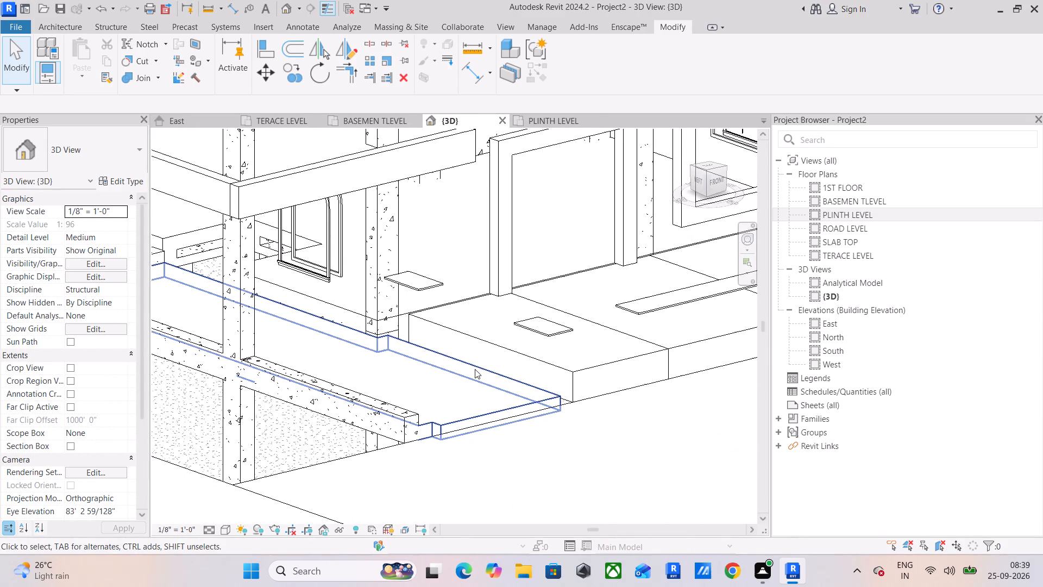
scroll(362, 428, "down", 5)
middle_click_drag(363, 427, 404, 471, "shift")
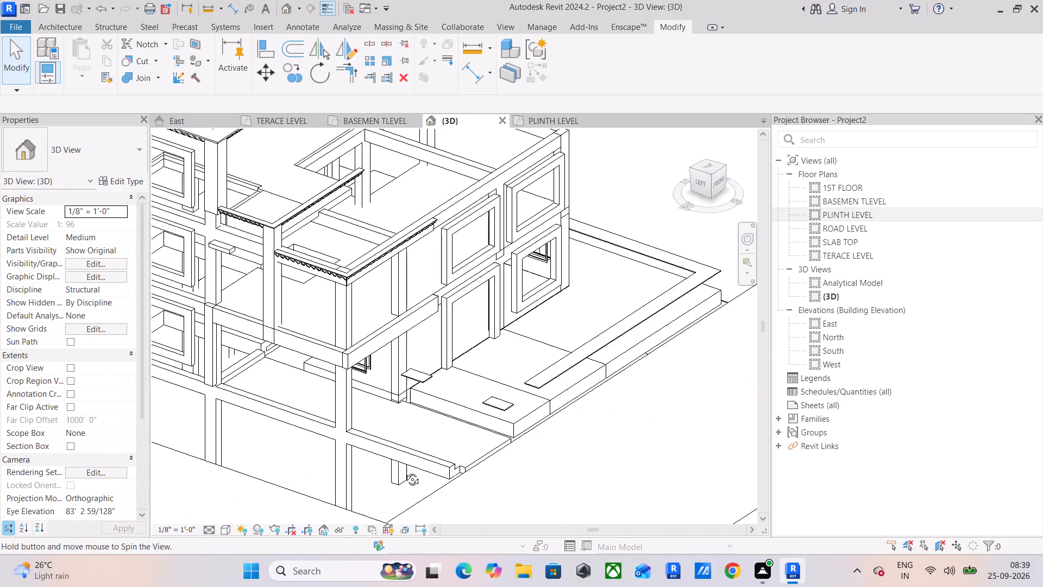
middle_click_drag(404, 471, 369, 396, "shift")
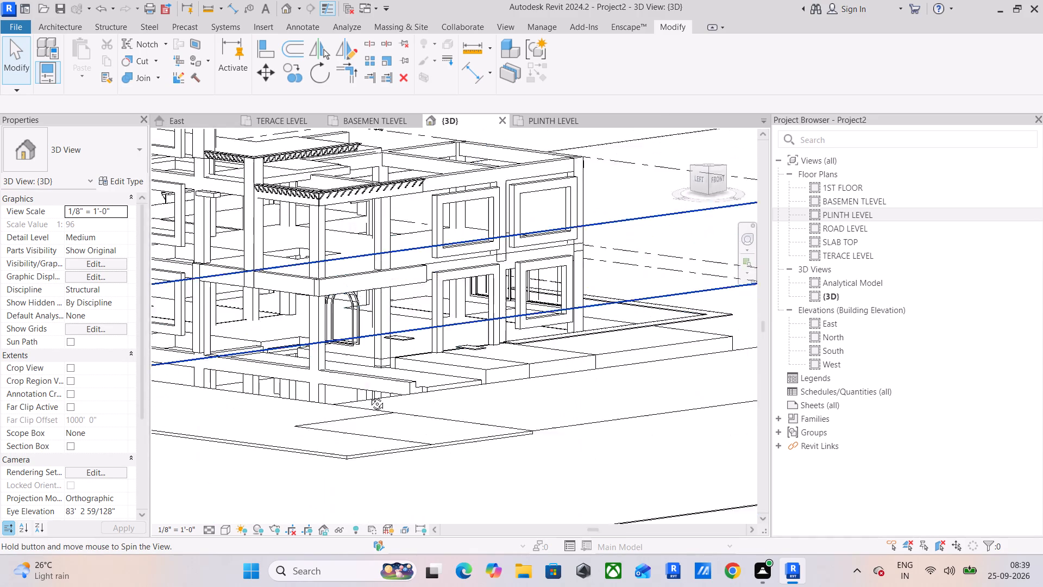
middle_click_drag(369, 396, 293, 402, "shift")
scroll(449, 371, "down", 5)
middle_click_drag(449, 371, 344, 397, "shift")
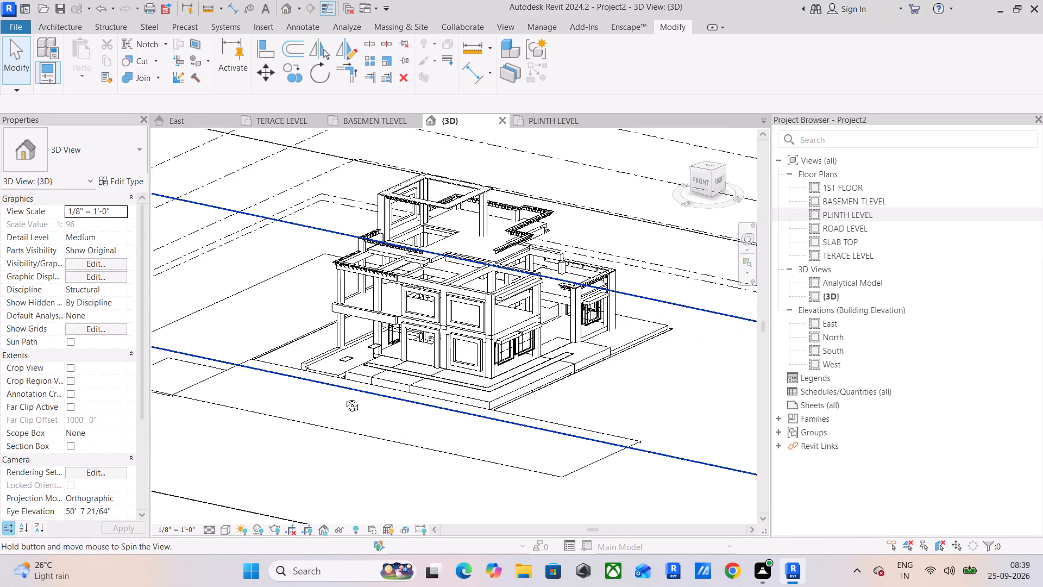
middle_click_drag(344, 397, 600, 375, "shift")
Measure the depth of the linked plinth beam near the front corner column.
scroll(441, 371, "up", 5)
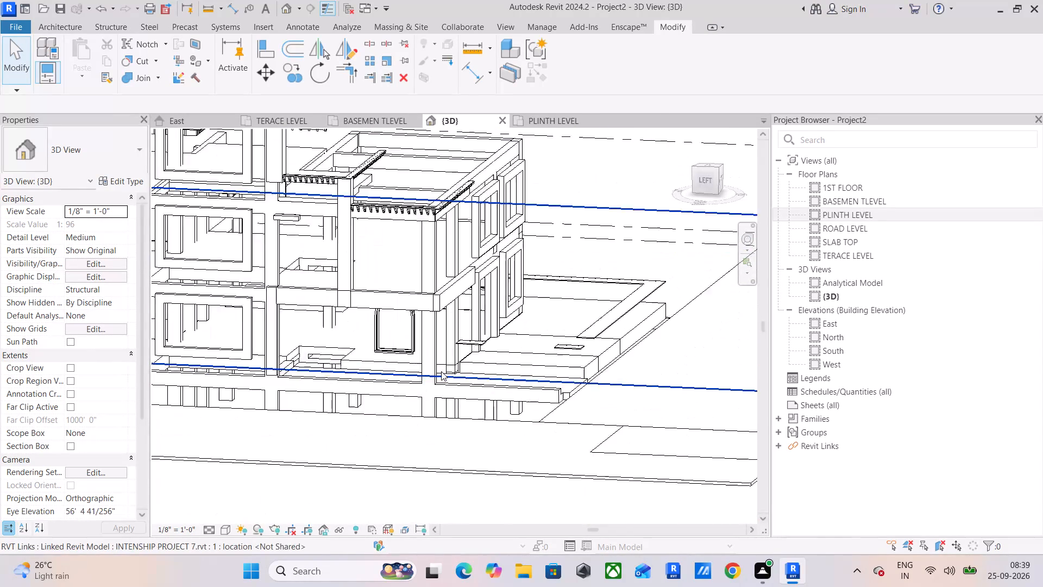
scroll(441, 371, "up", 1)
scroll(489, 397, "up", 6)
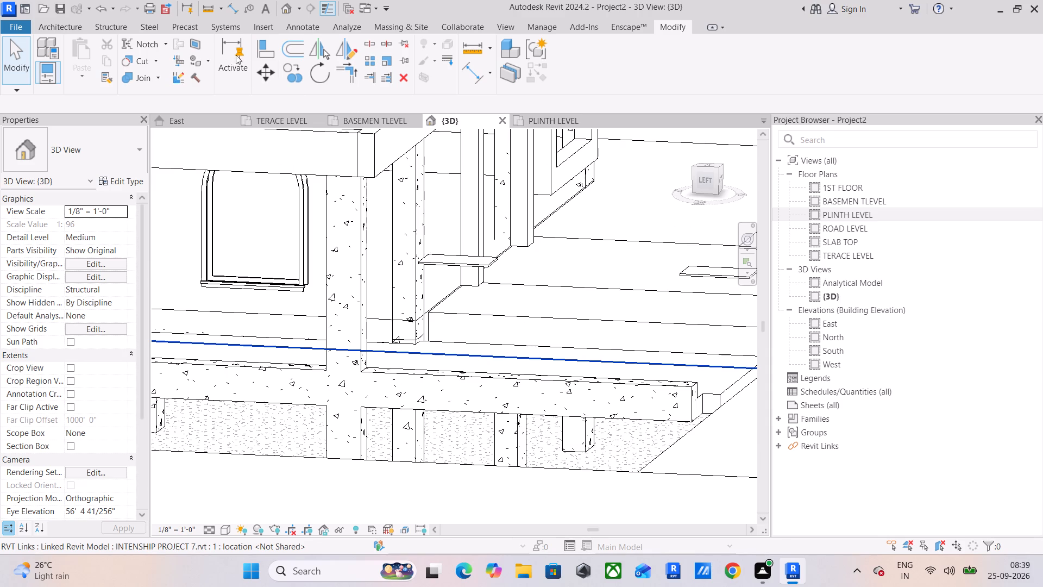
left_click(472, 48)
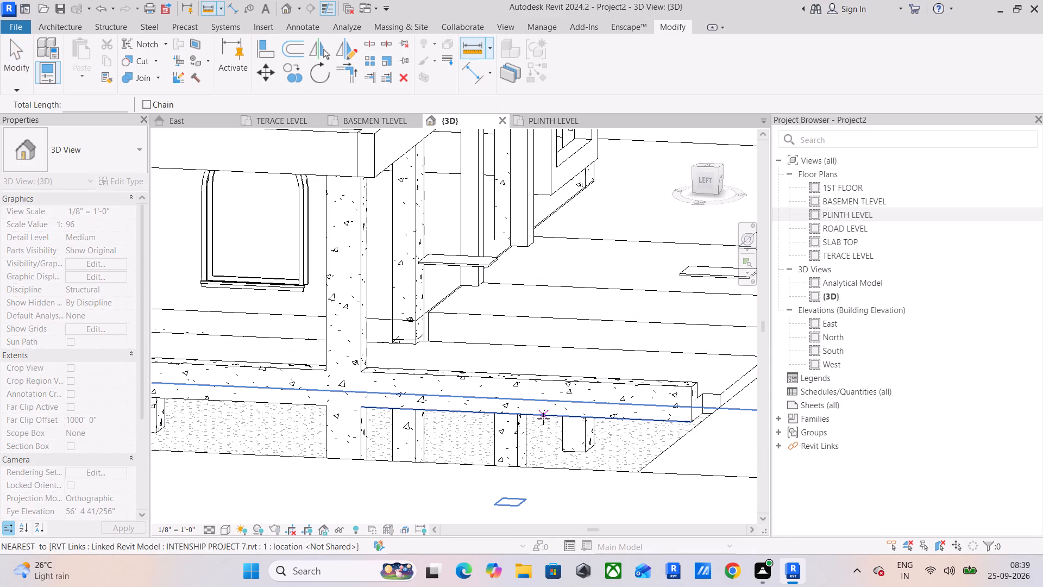
left_click(545, 417)
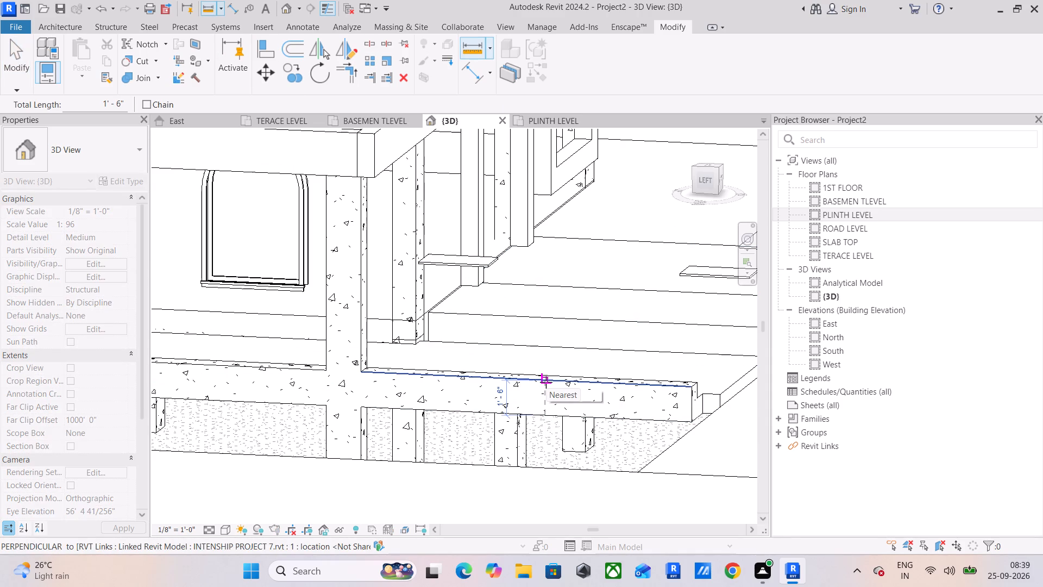
key("Escape")
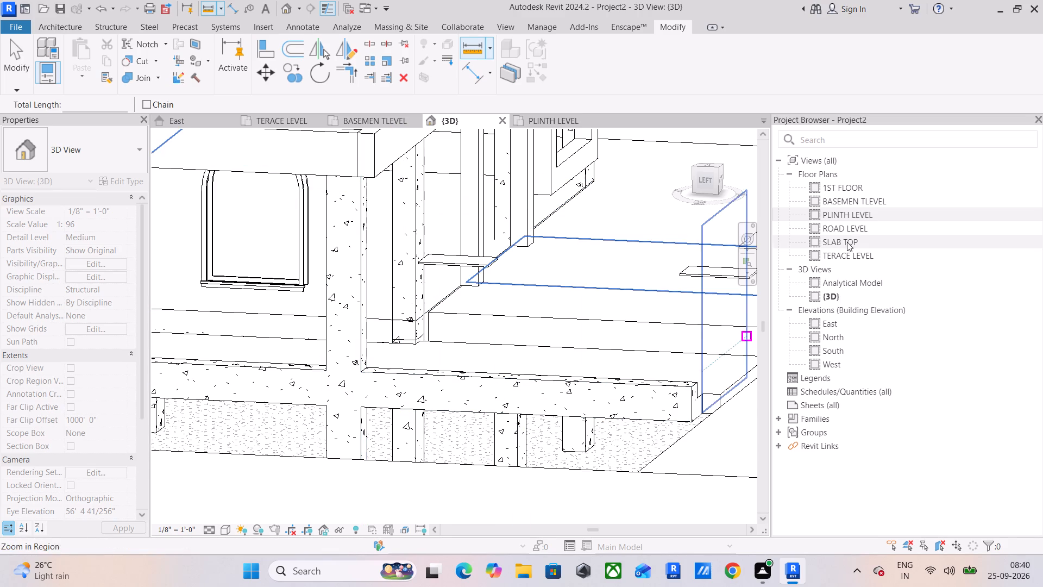
Check the column layout on the BASEMEN TLEVEL plan and return to the {3D} view.
left_click(370, 122)
scroll(436, 217, "down", 6)
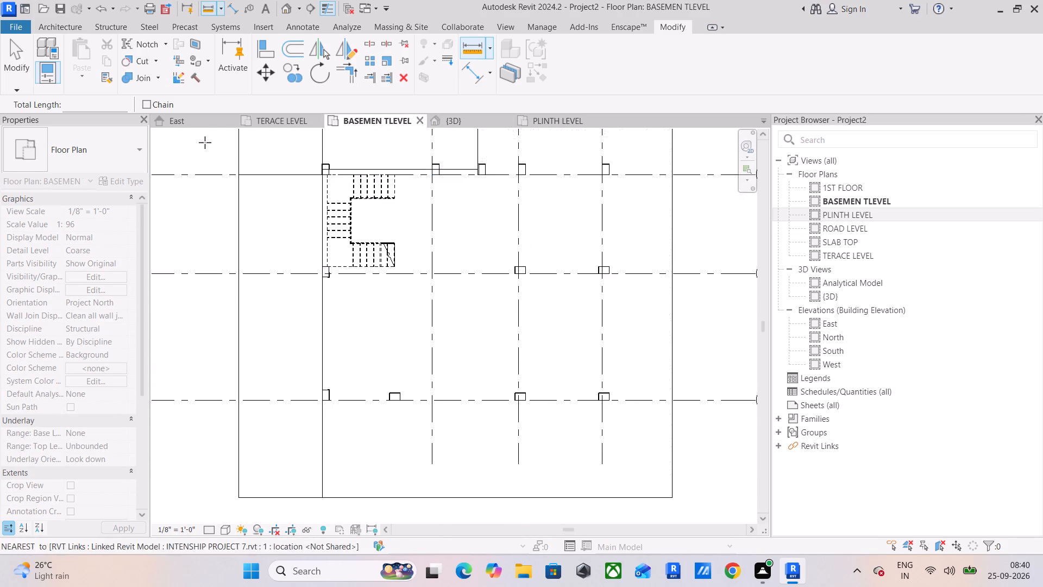
left_click(468, 122)
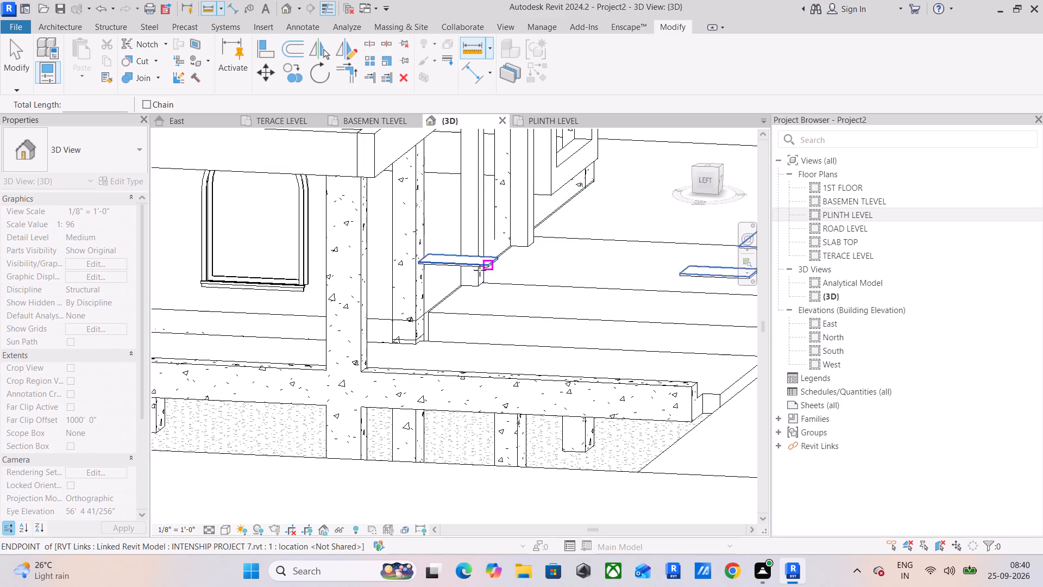
Temporarily hide the linked INTENSHIP PROJECT 7 model in 3D and examine the layout of the placed structural columns.
scroll(480, 271, "down", 12)
middle_click_drag(453, 267, 586, 300, "shift")
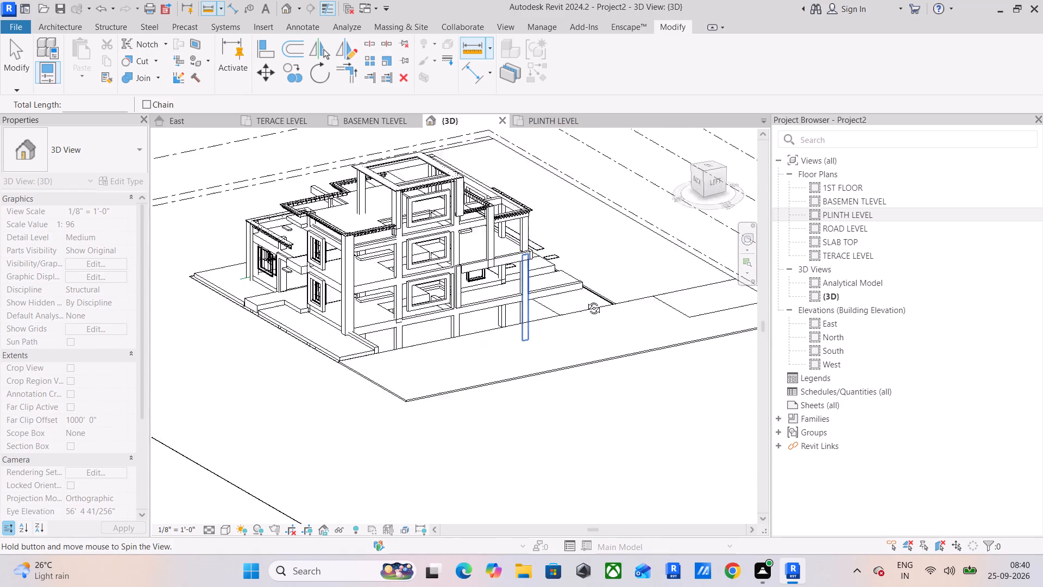
middle_click_drag(586, 300, 662, 266, "shift")
key("Escape")
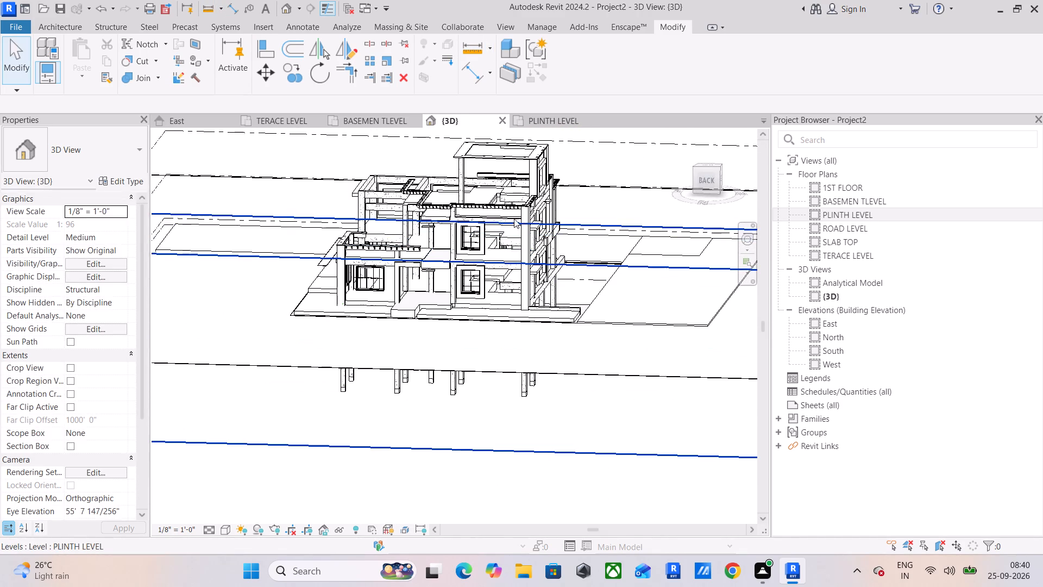
left_click(523, 209)
type("HH")
middle_click_drag(430, 326, 506, 345, "shift")
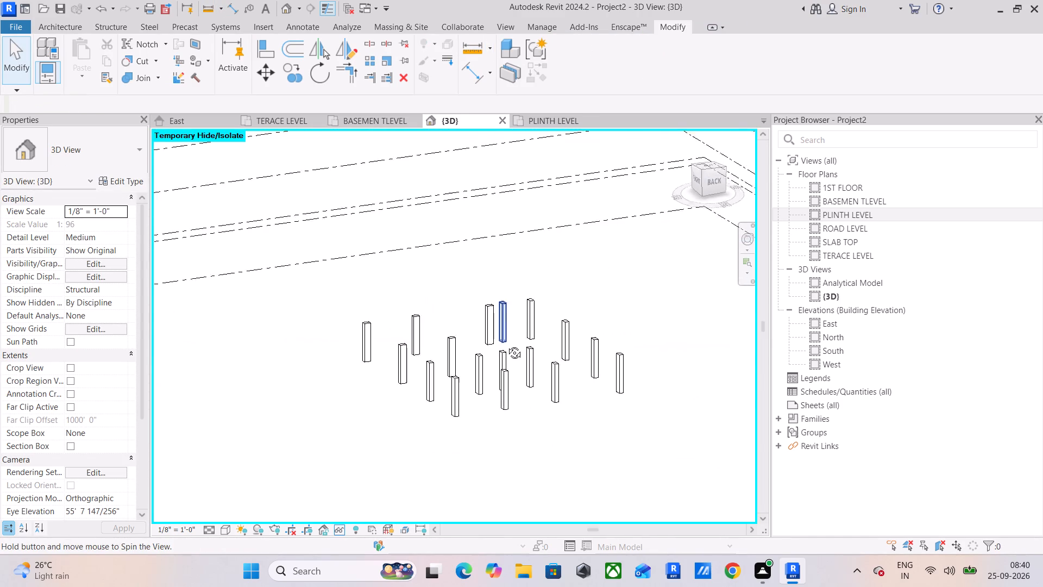
middle_click_drag(506, 345, 250, 371, "shift")
middle_click_drag(365, 304, 335, 324, "shift")
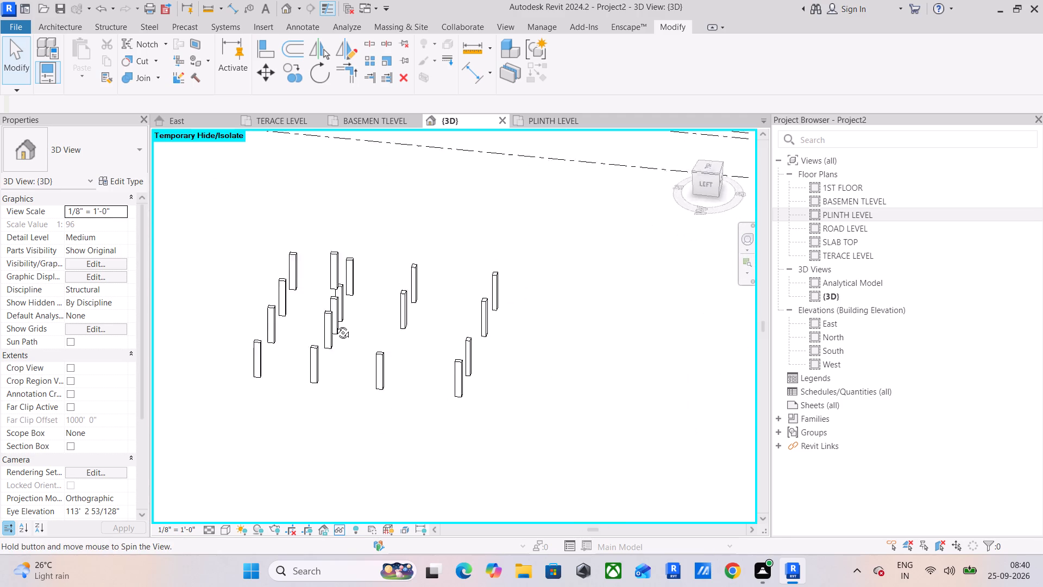
Delete the extra 12 x 18 structural column in the rear row, directly behind the lone intermediate column.
middle_click_drag(335, 324, 210, 288, "shift")
scroll(405, 278, "up", 5)
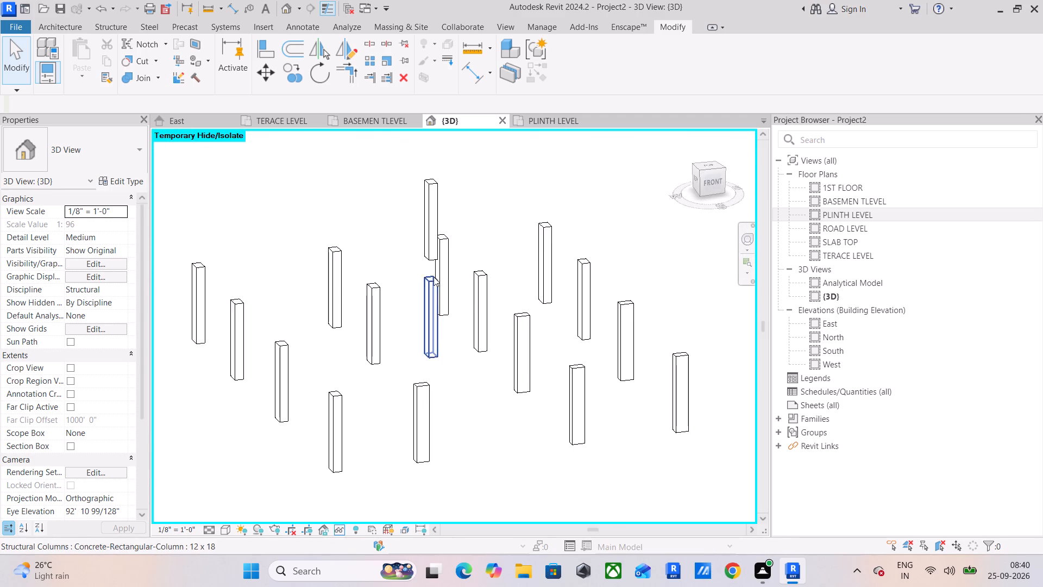
scroll(433, 272, "up", 5)
middle_click_drag(481, 282, 454, 311, "shift")
left_click(526, 211)
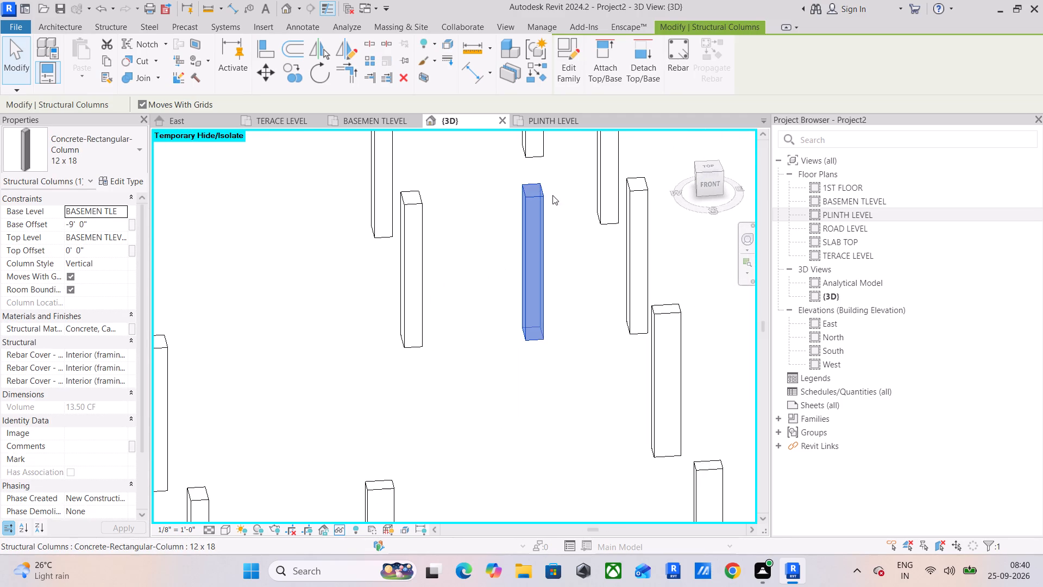
middle_click_drag(552, 195, 548, 219, "shift")
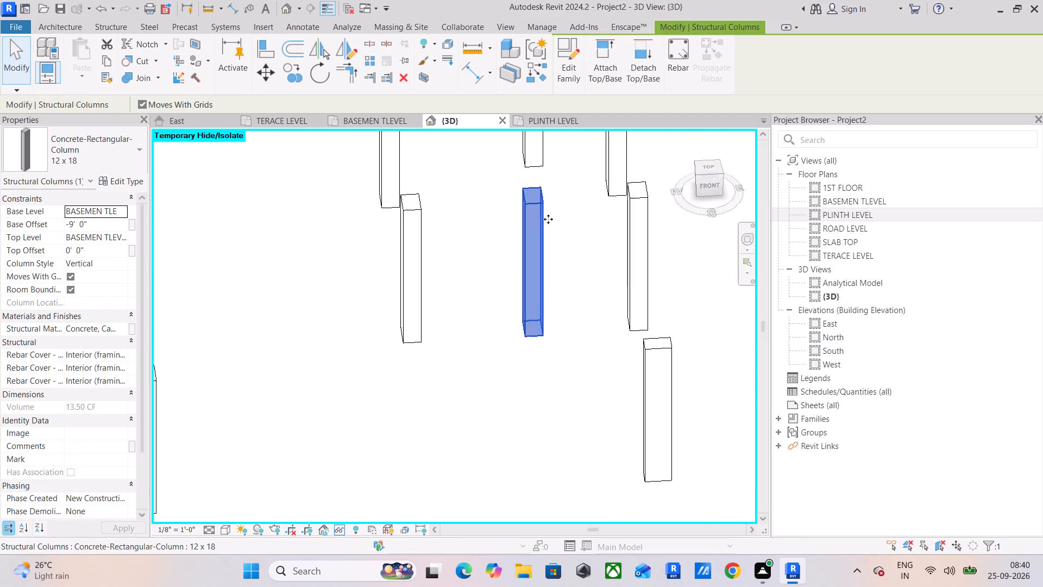
scroll(548, 219, "down", 10)
left_click(551, 181)
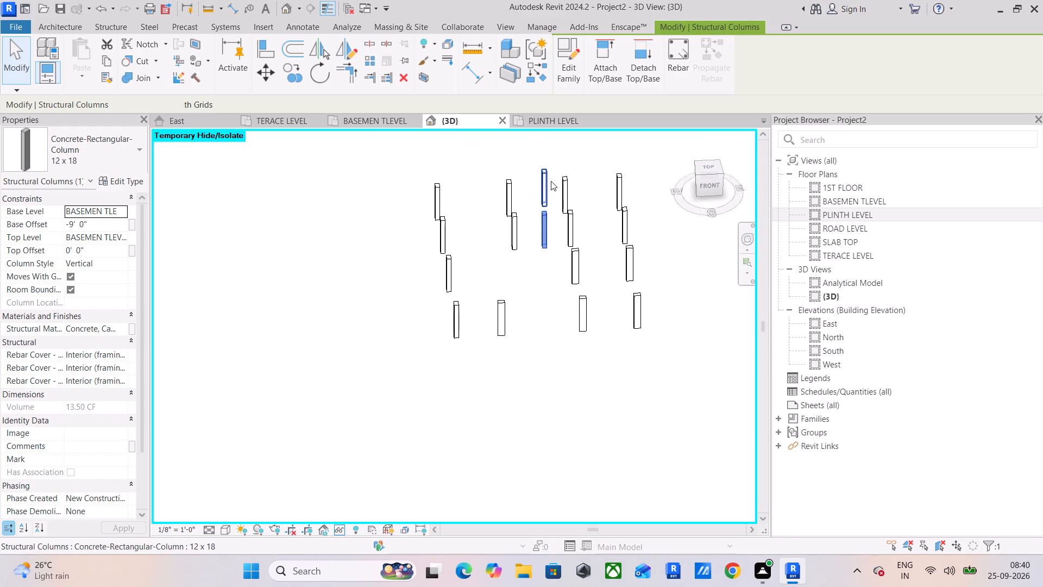
key("Delete")
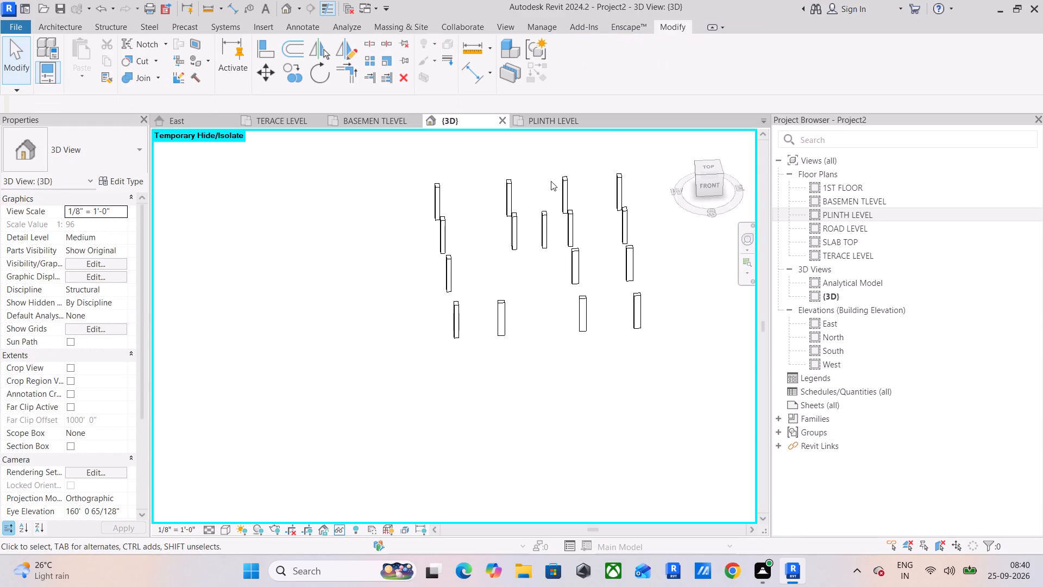
Examine the remaining structural columns against the level lines from several sides in 3D.
middle_click_drag(523, 230, 593, 153, "shift")
middle_click_drag(569, 173, 418, 254)
middle_click_drag(413, 259, 451, 240, "shift")
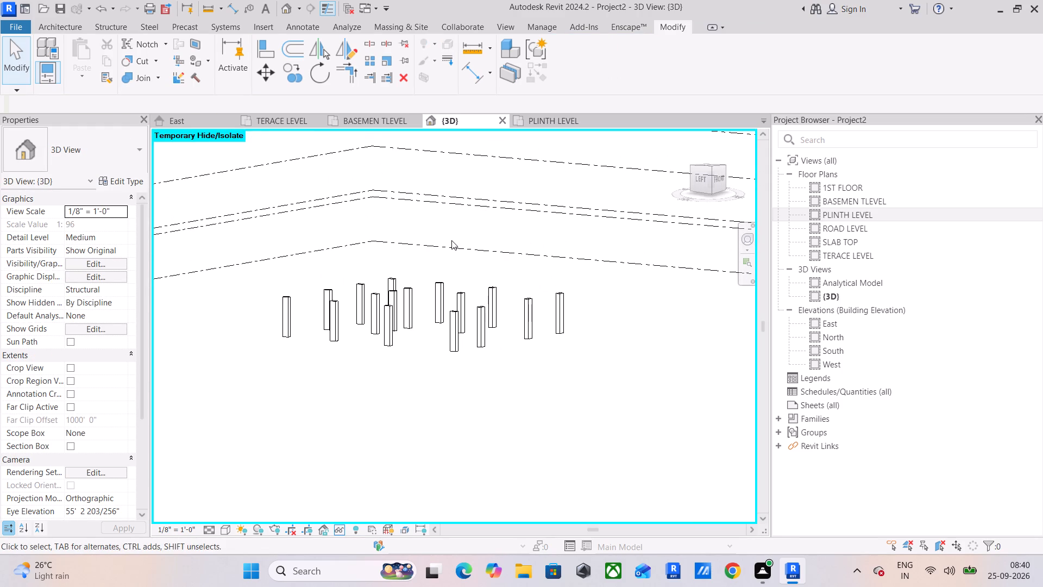
scroll(499, 286, "down", 4)
middle_click_drag(434, 326, 472, 334, "shift")
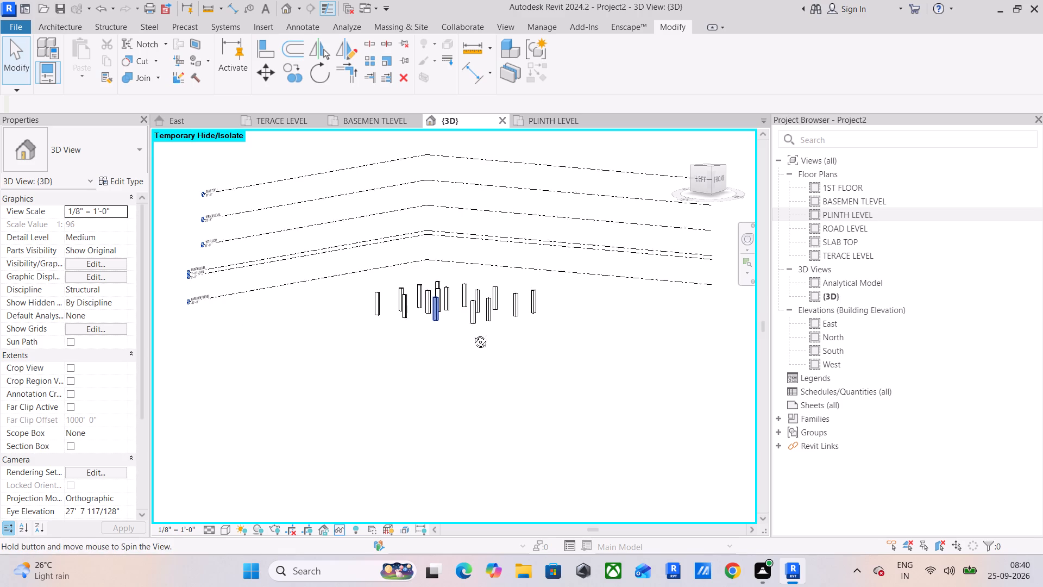
middle_click_drag(472, 334, 675, 308, "shift")
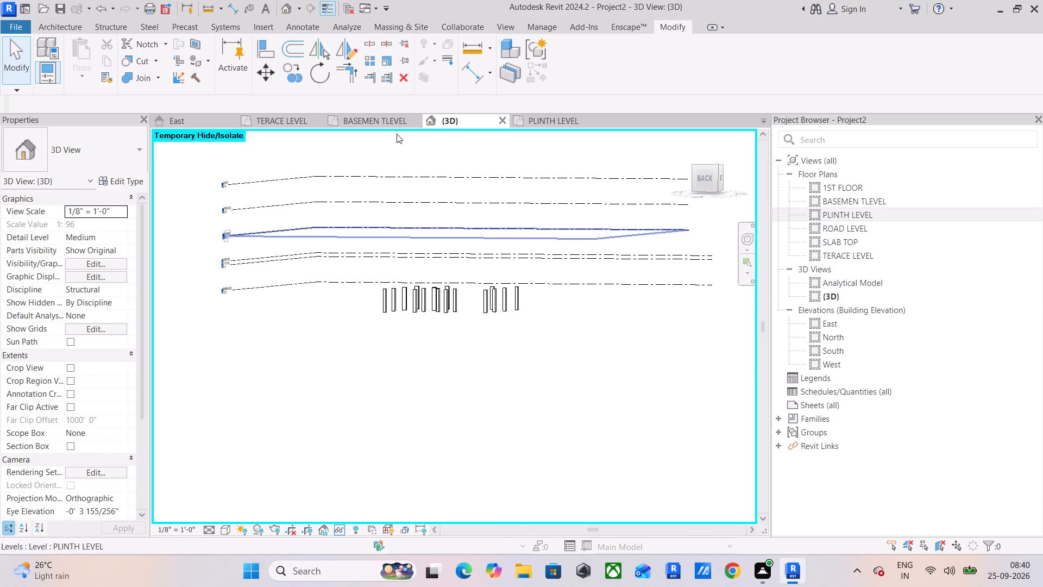
Temporarily hide the linked model in the East elevation, check the columns against BASEMEN TLEVEL, and restore the link's display.
left_click(200, 120)
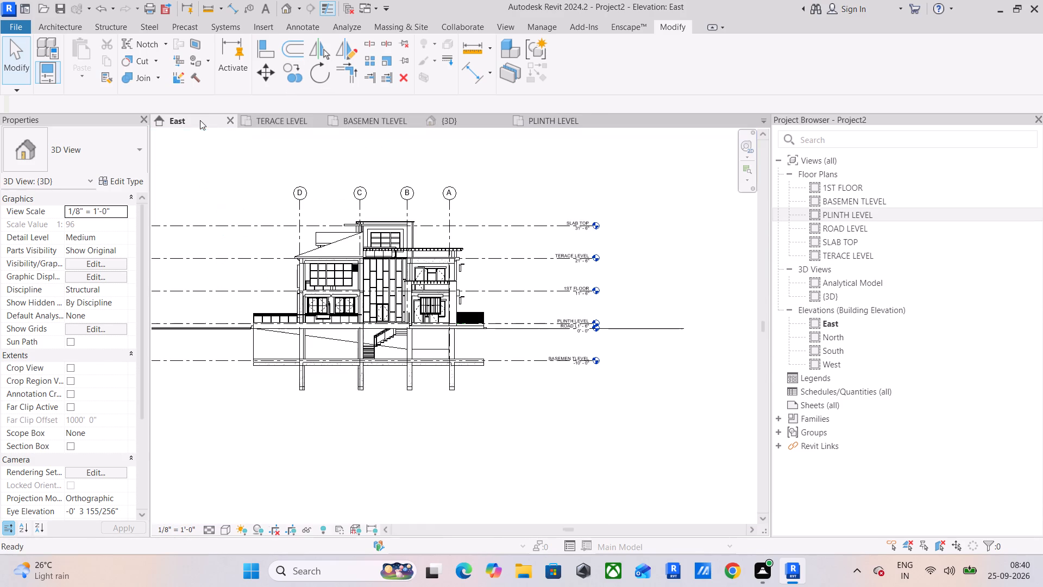
left_click(381, 246)
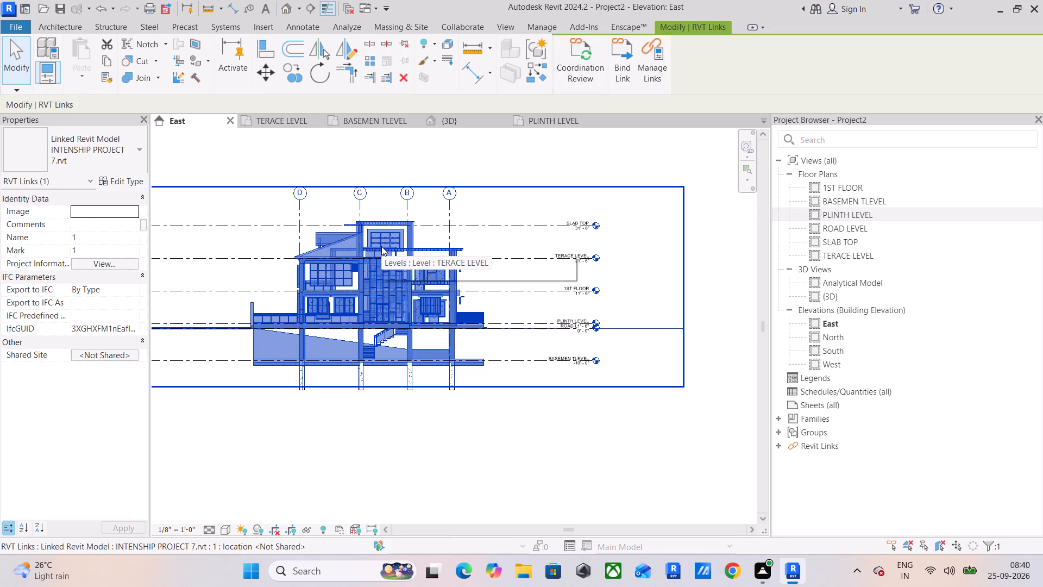
key("h")
key("h")
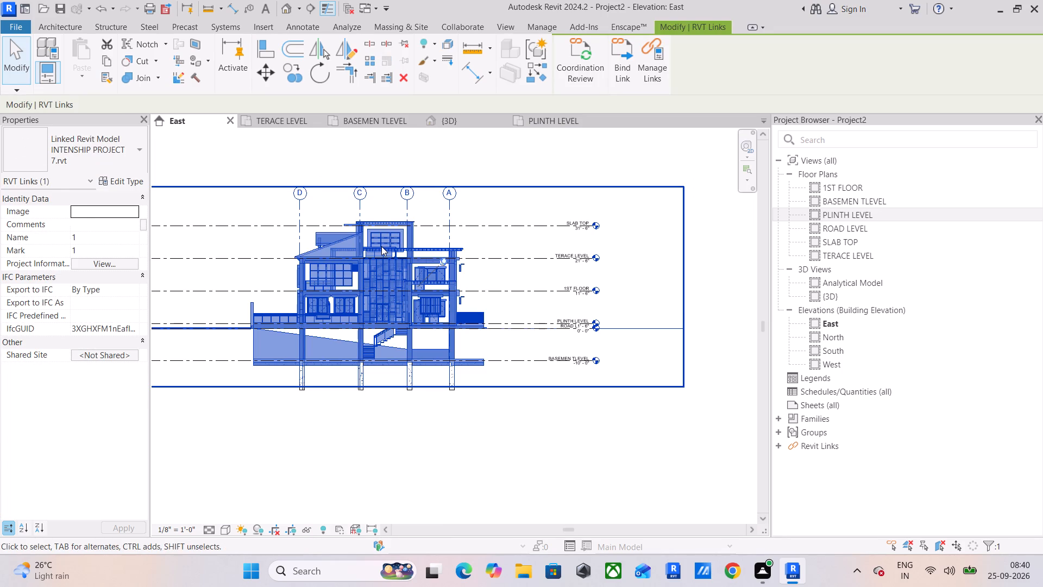
left_click(381, 246)
key("h")
middle_click_drag(389, 352, 476, 266)
scroll(588, 279, "up", 6)
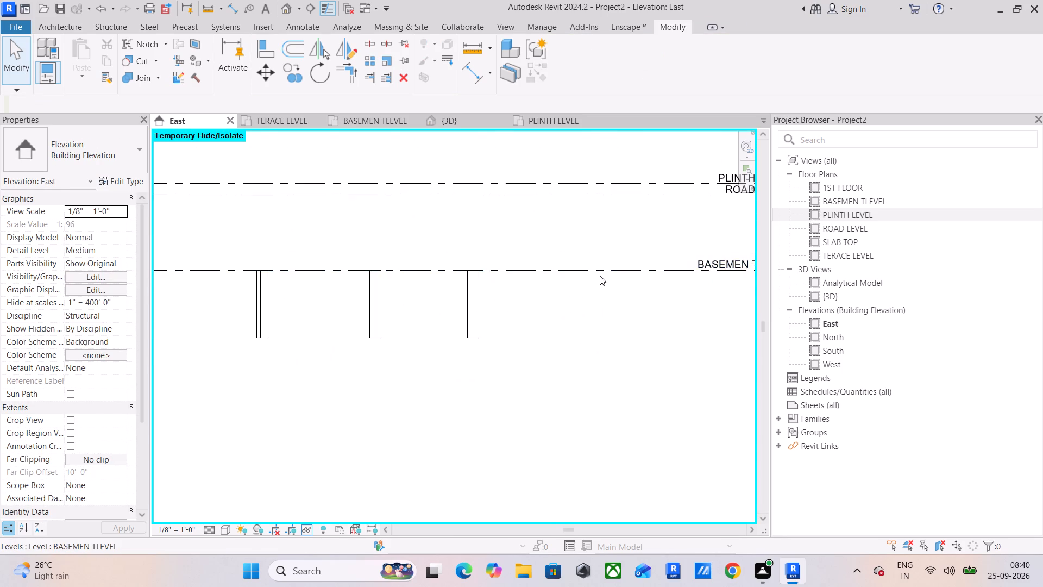
middle_click_drag(601, 276, 480, 272)
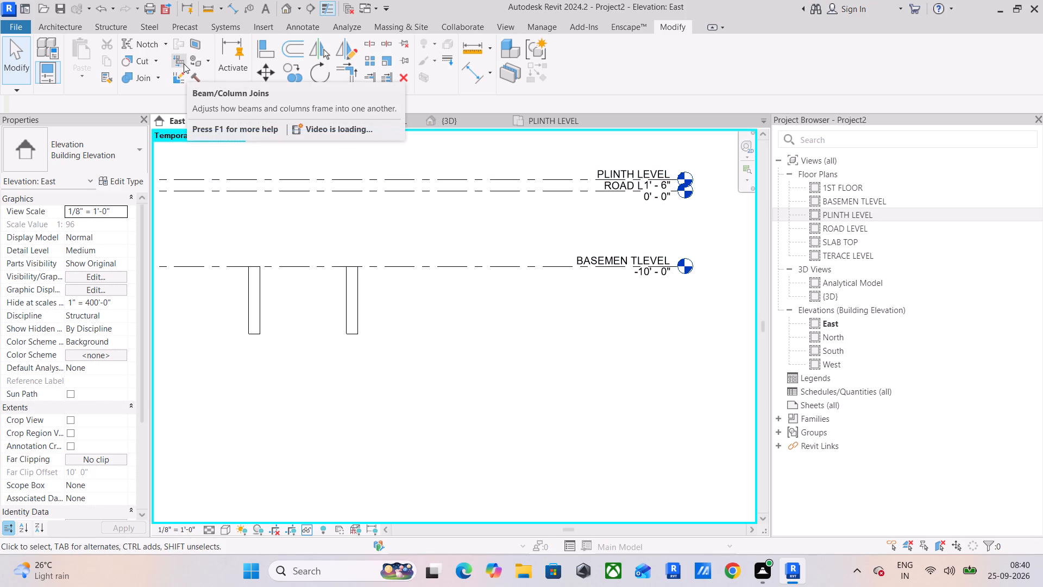
type("HR")
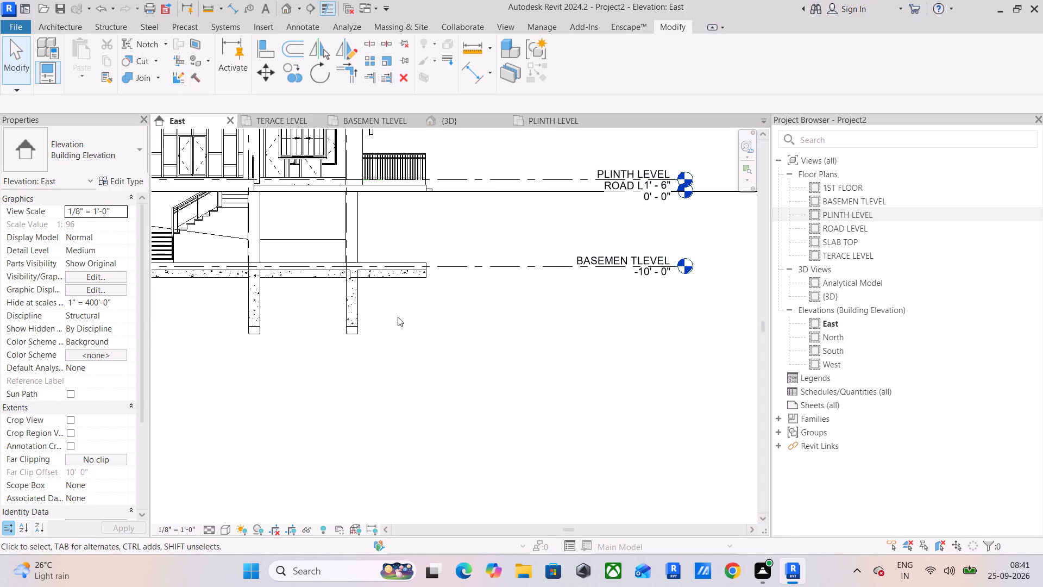
Measure from the underside of the linked plinth beam up to BASEMEN TLEVEL at the beam's free end in the East elevation.
middle_click_drag(466, 283, 658, 281)
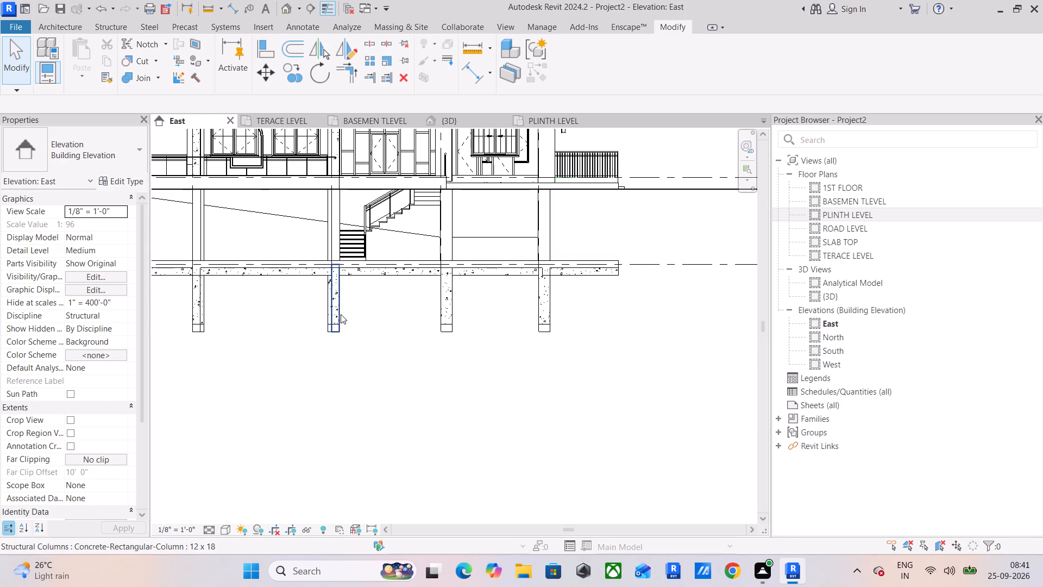
middle_click_drag(528, 341, 403, 342)
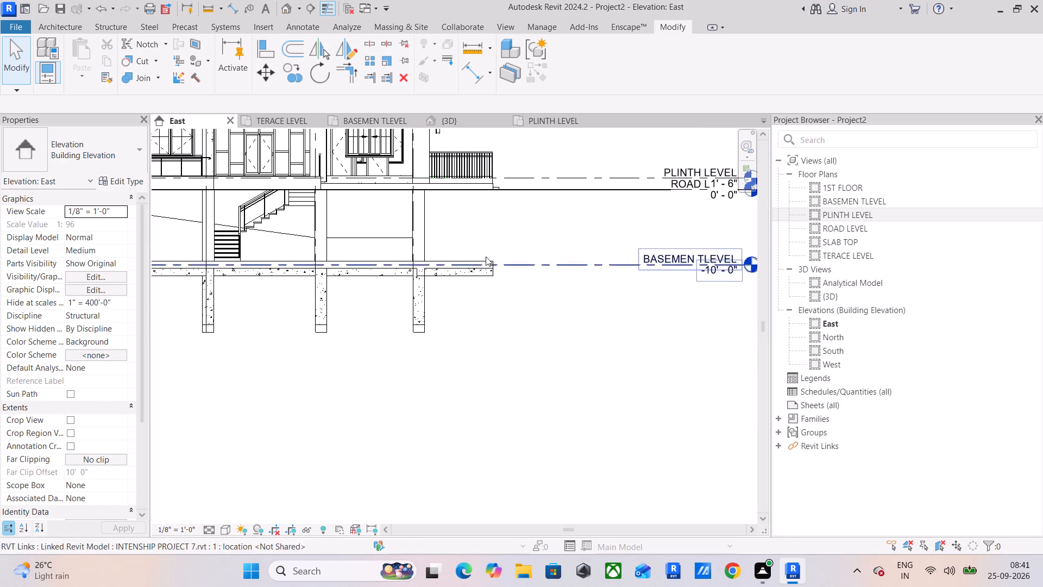
scroll(495, 253, "up", 10)
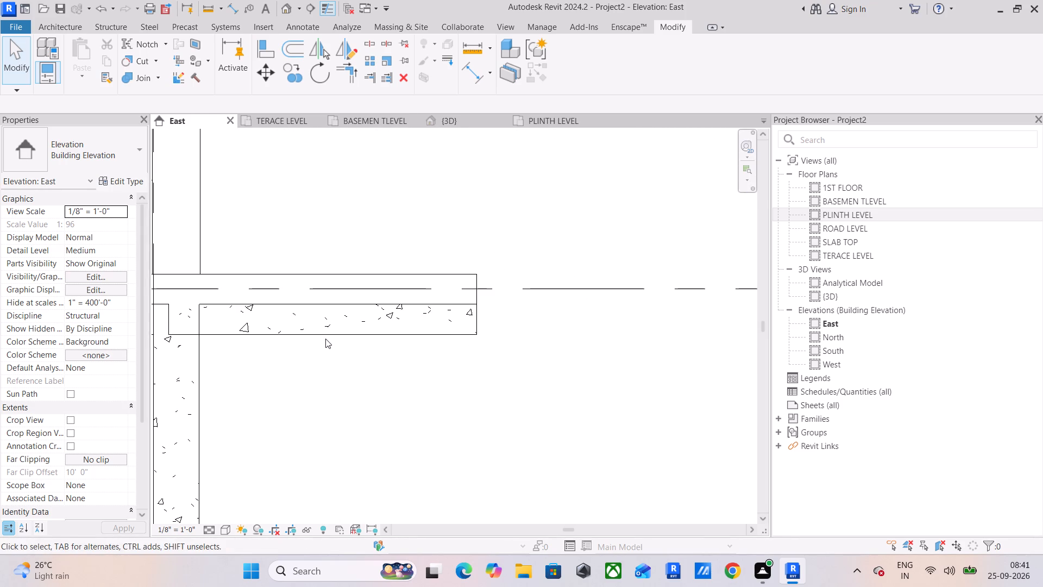
scroll(325, 339, "down", 3)
middle_click_drag(325, 339, 586, 324)
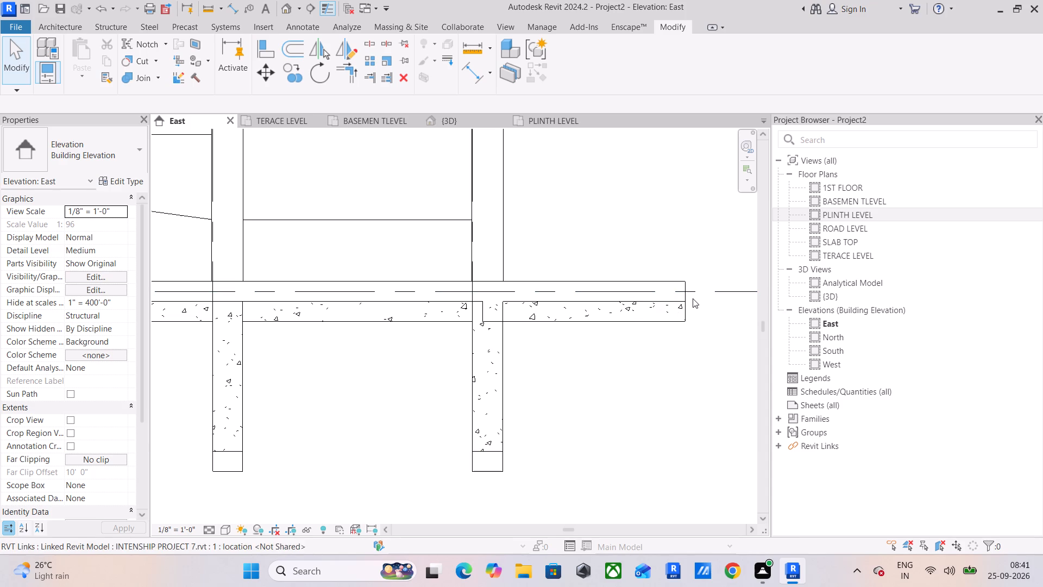
left_click(481, 49)
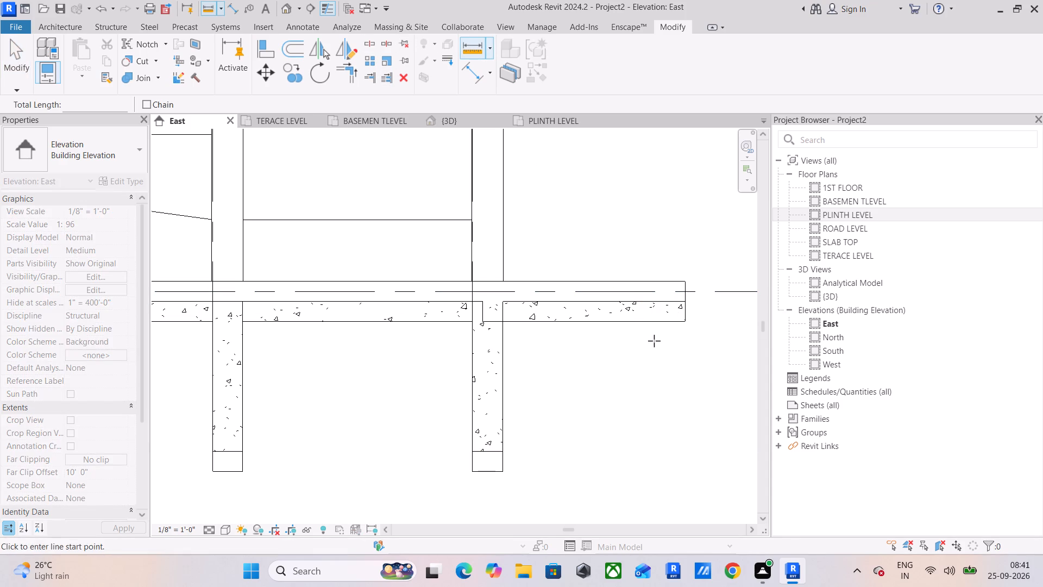
left_click(686, 325)
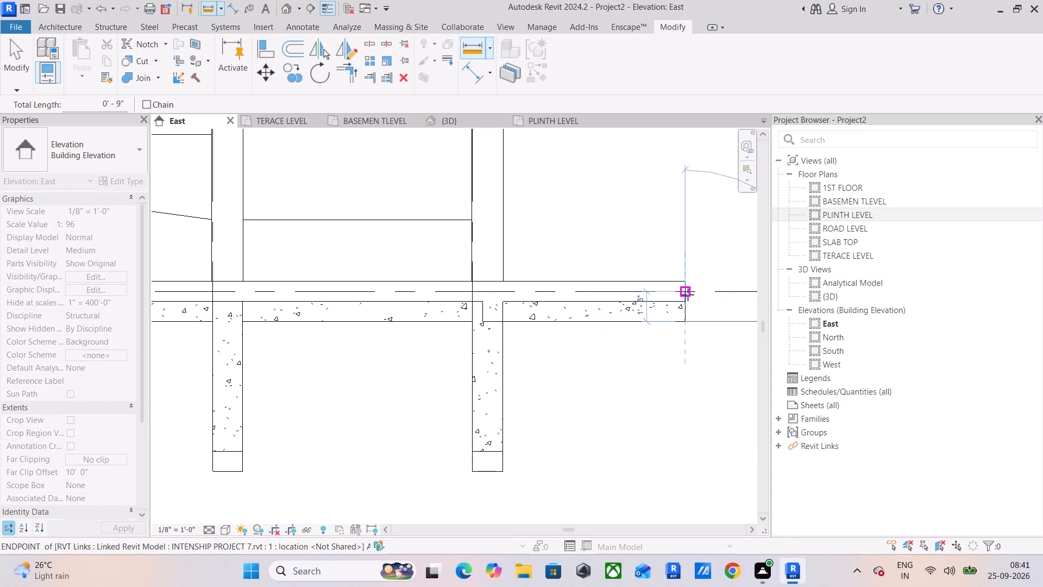
key("Escape")
key("Escape")
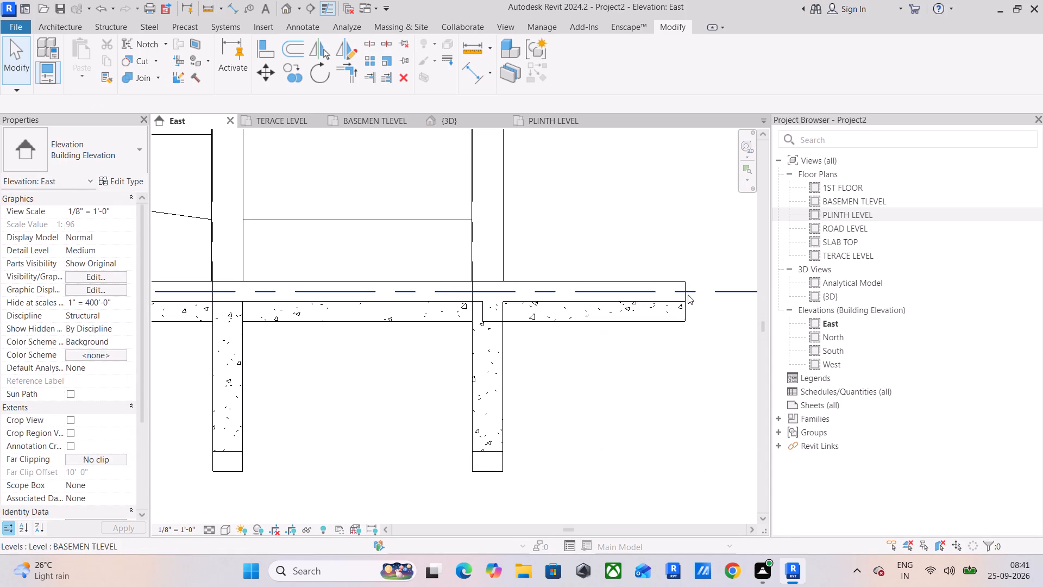
key("Escape")
key("Escape")
Start a beam on the BASEMEN TLEVEL plan with the Concrete-Rectangular Beam 16 x 32 type and inspect its type properties.
middle_click_drag(608, 351, 590, 340)
scroll(590, 340, "down", 6)
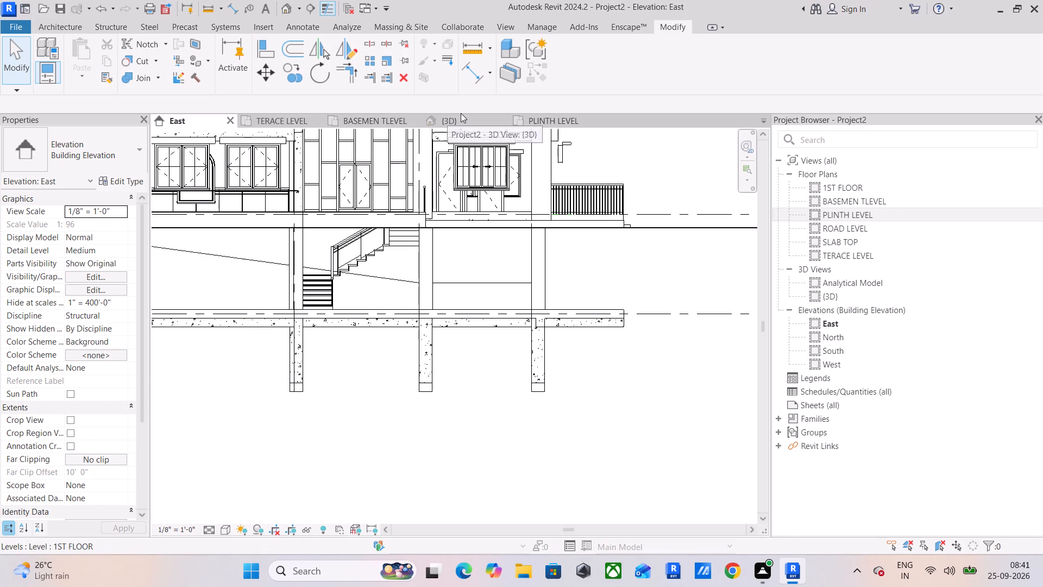
left_click(354, 123)
scroll(382, 261, "down", 5)
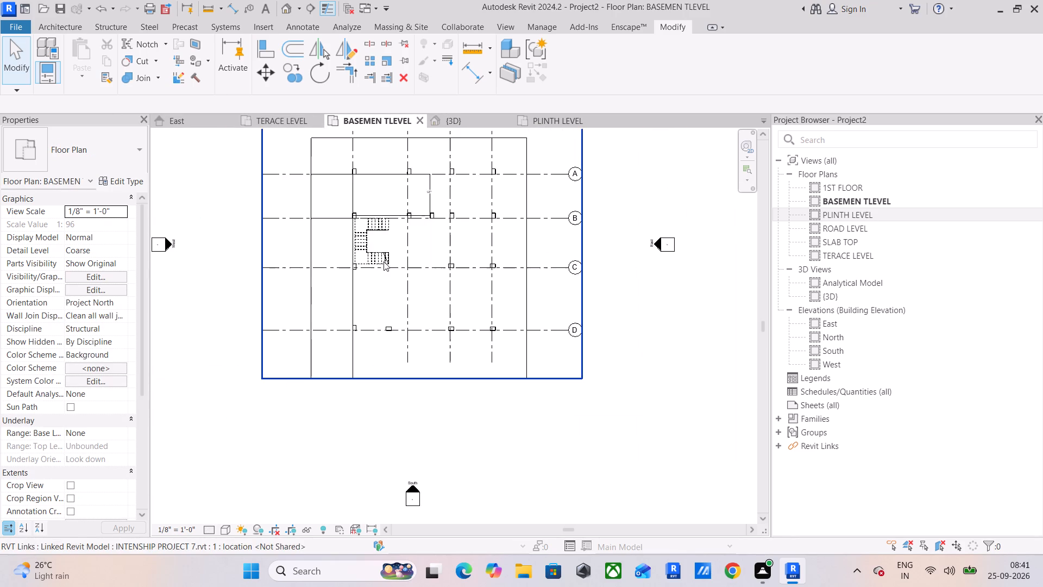
middle_click_drag(384, 261, 456, 326)
scroll(456, 325, "up", 4)
middle_click_drag(456, 325, 457, 393)
scroll(399, 274, "up", 4)
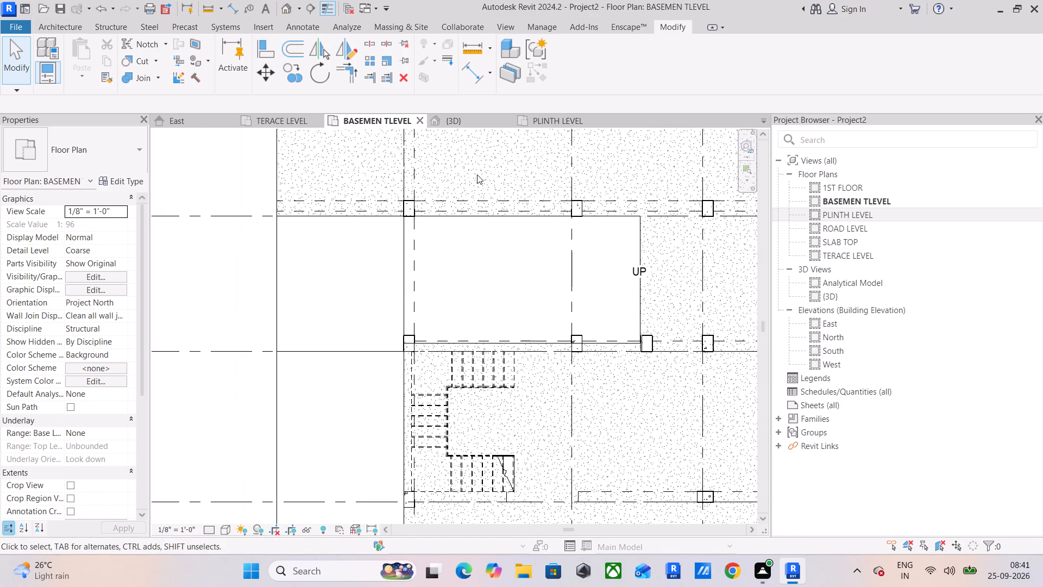
left_click(102, 24)
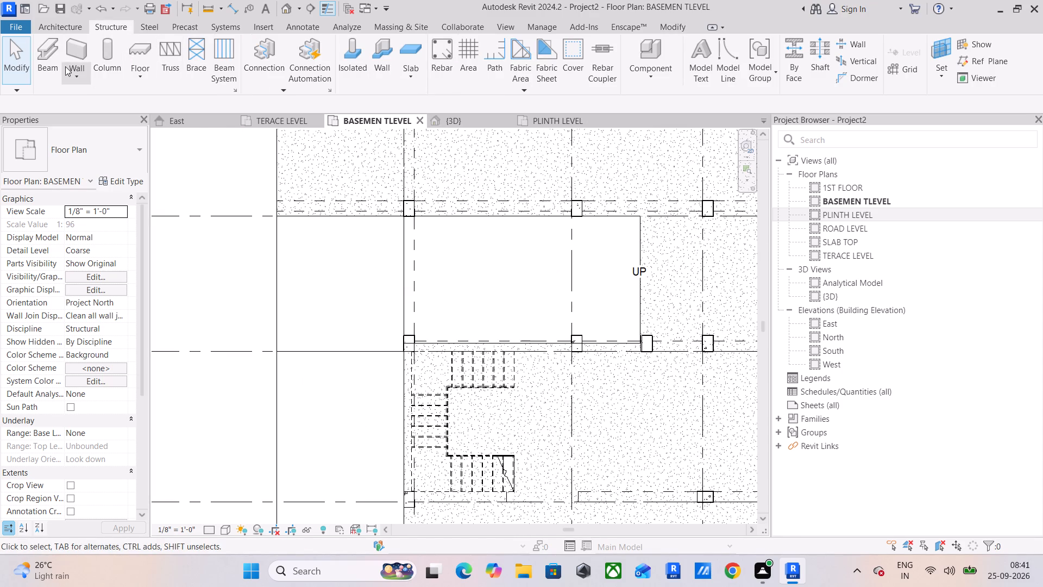
left_click(55, 69)
left_click(116, 158)
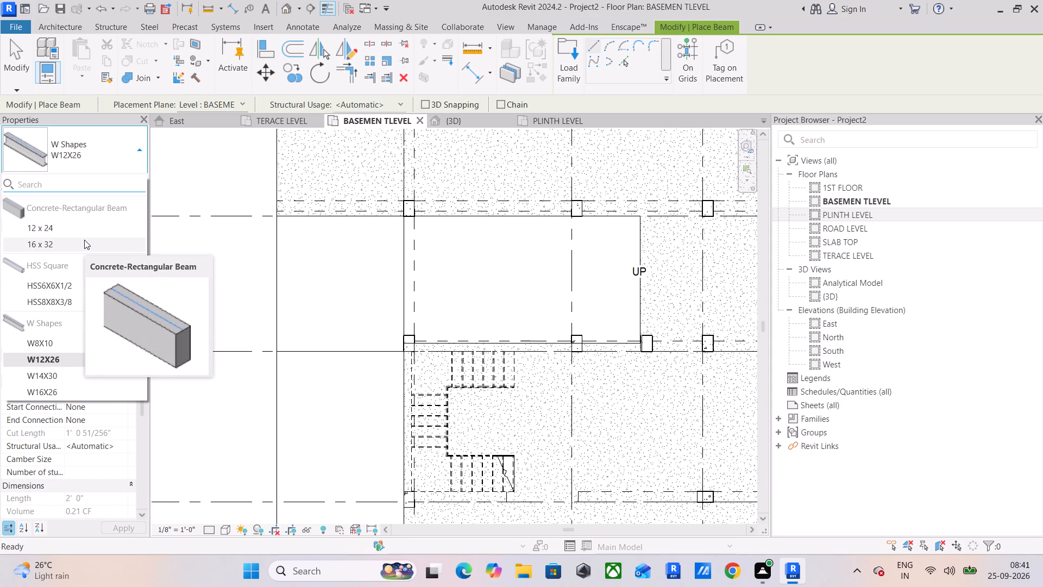
scroll(84, 240, "down", 2)
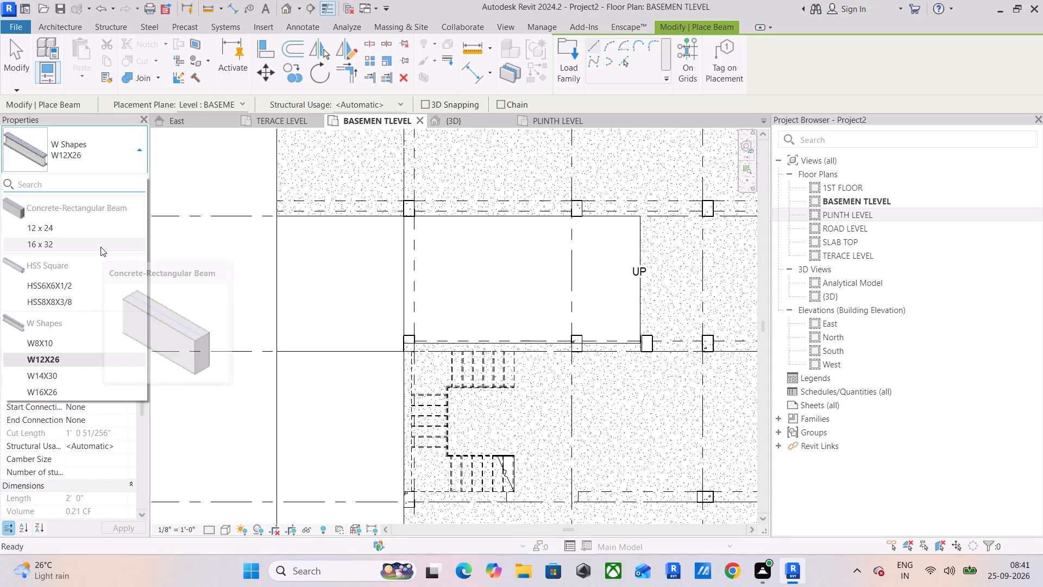
left_click(100, 247)
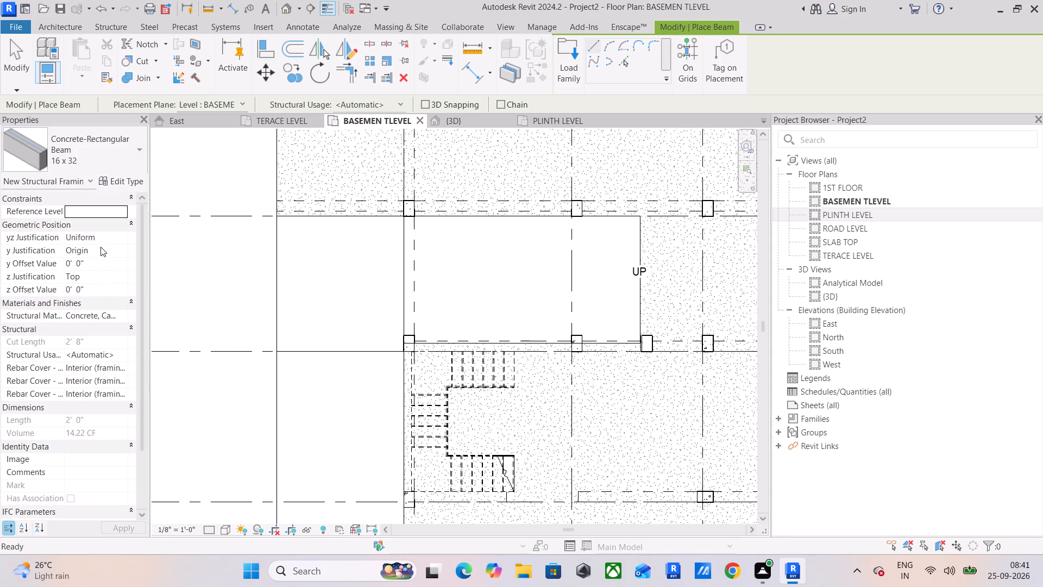
left_click(128, 179)
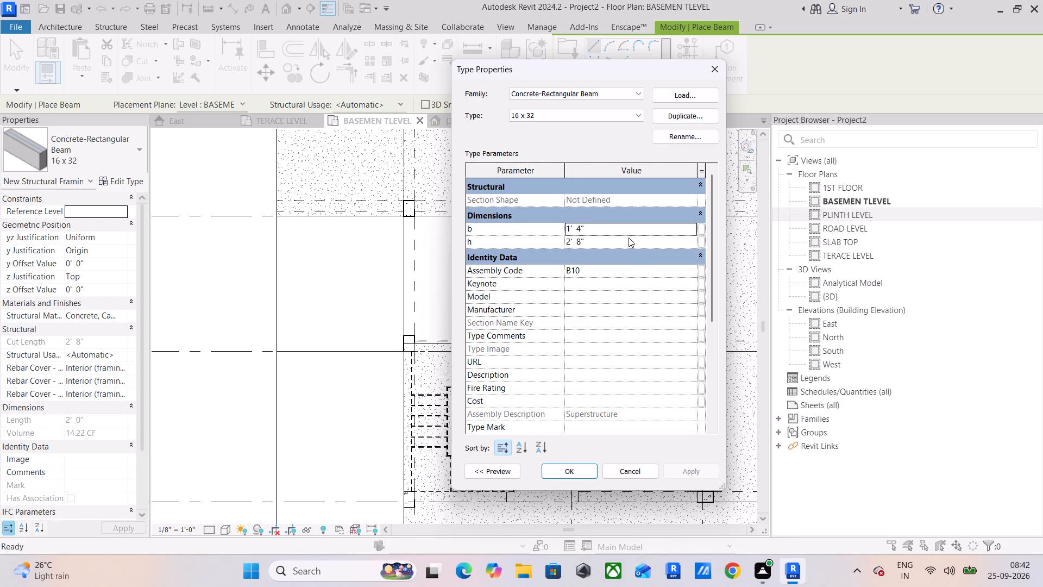
left_click(717, 79)
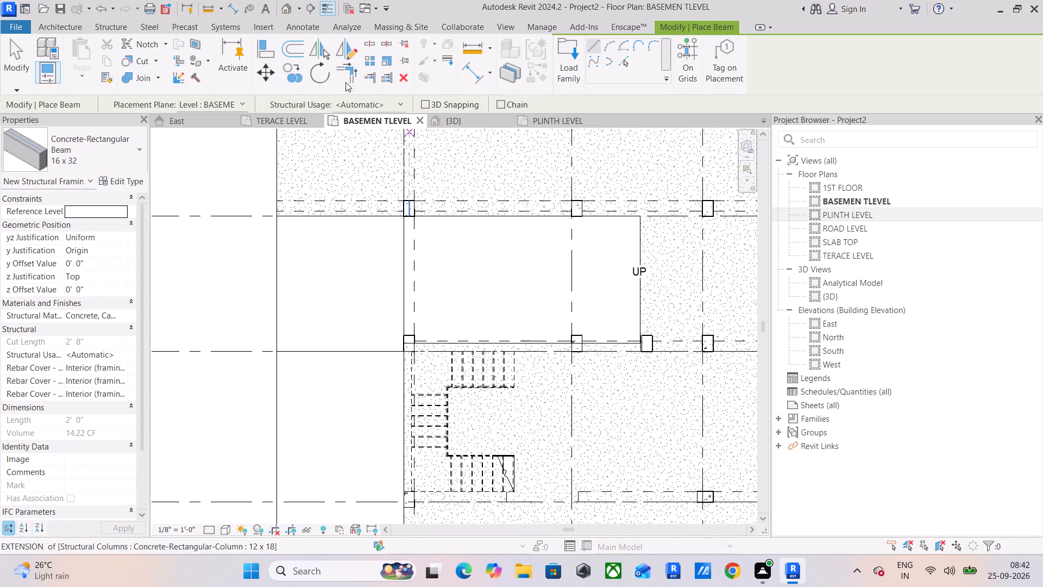
Measure the width of the linked plinth beam along the building edge, between the two columns beside the UP opening.
left_click(466, 54)
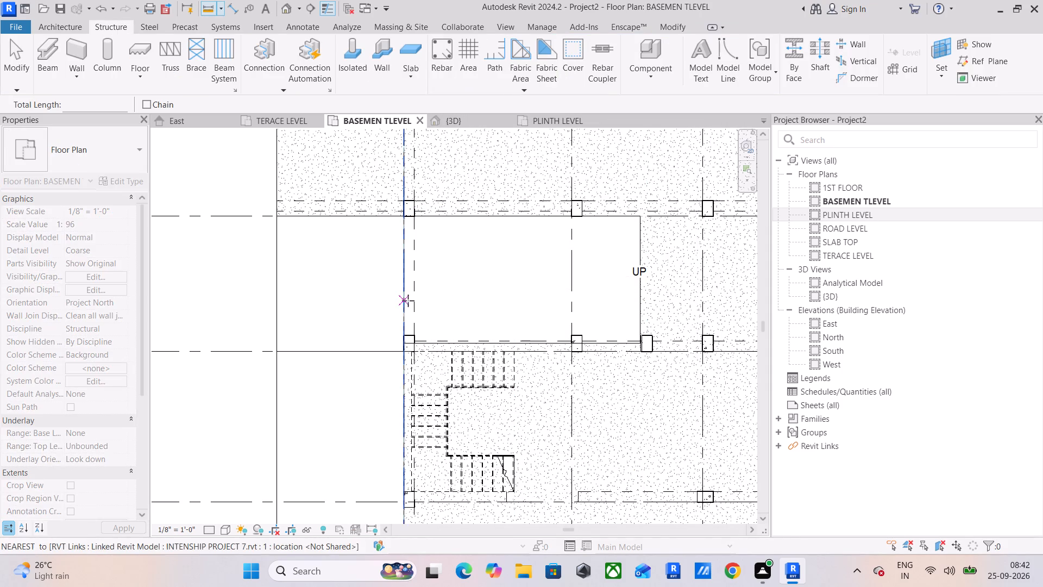
left_click(408, 301)
scroll(413, 302, "up", 7)
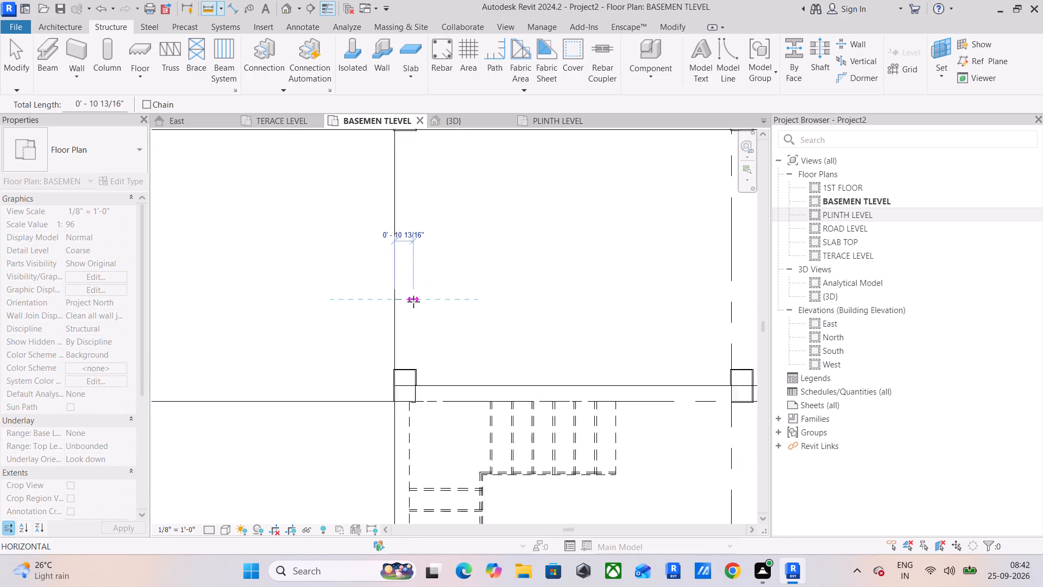
scroll(413, 302, "up", 2)
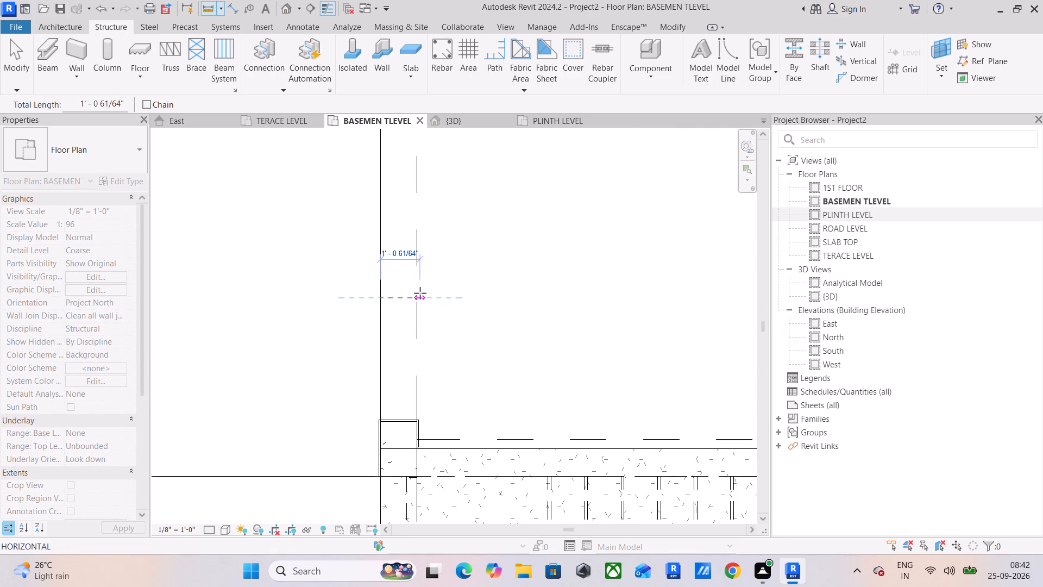
scroll(420, 293, "up", 5)
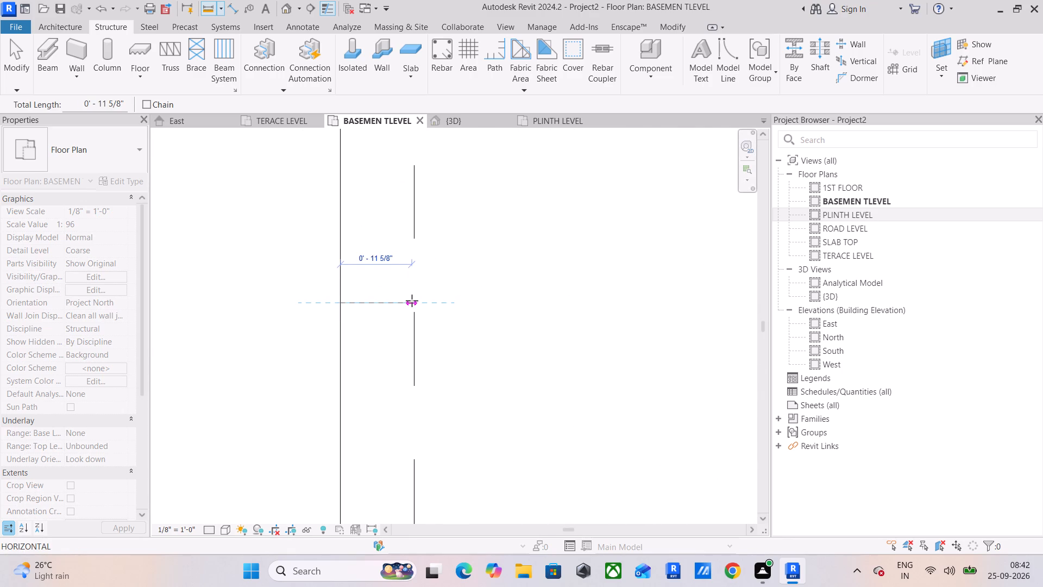
key("Escape")
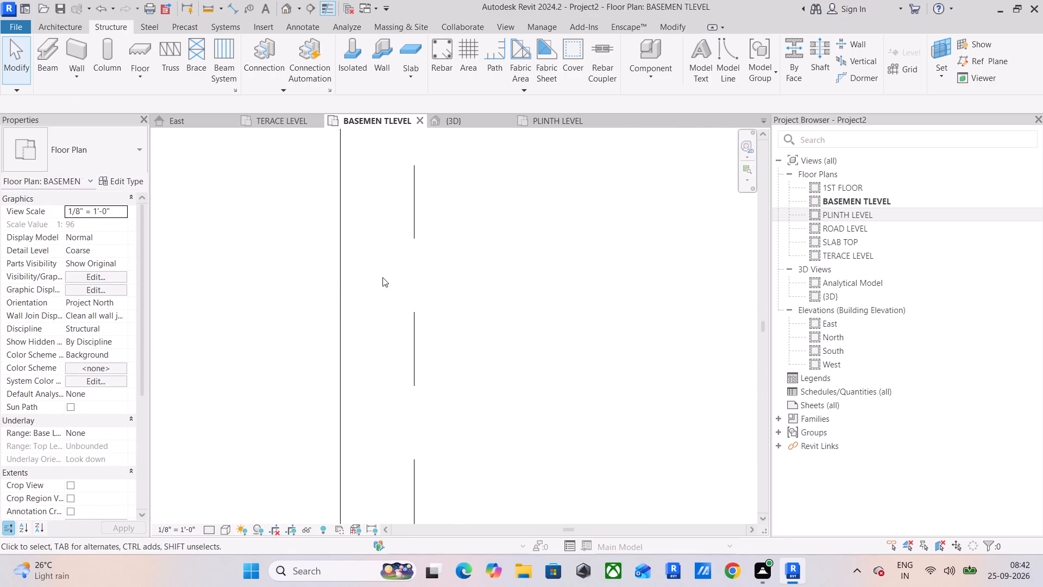
Start a beam and duplicate the Concrete-Rectangular Beam 12 x 24 type as 12" X 18", setting its depth h to 18".
left_click(34, 52)
left_click(42, 58)
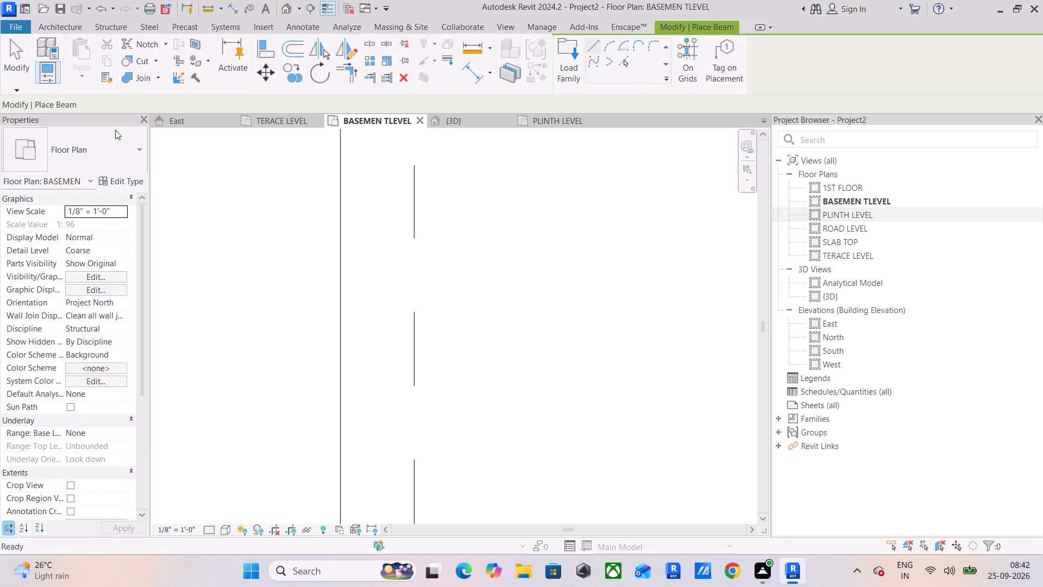
left_click(131, 153)
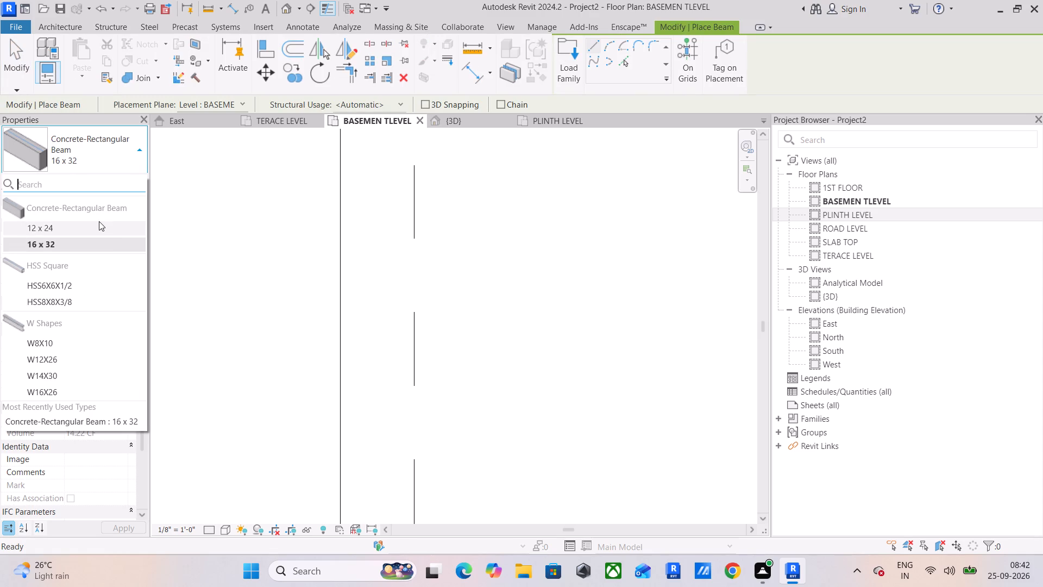
left_click(99, 221)
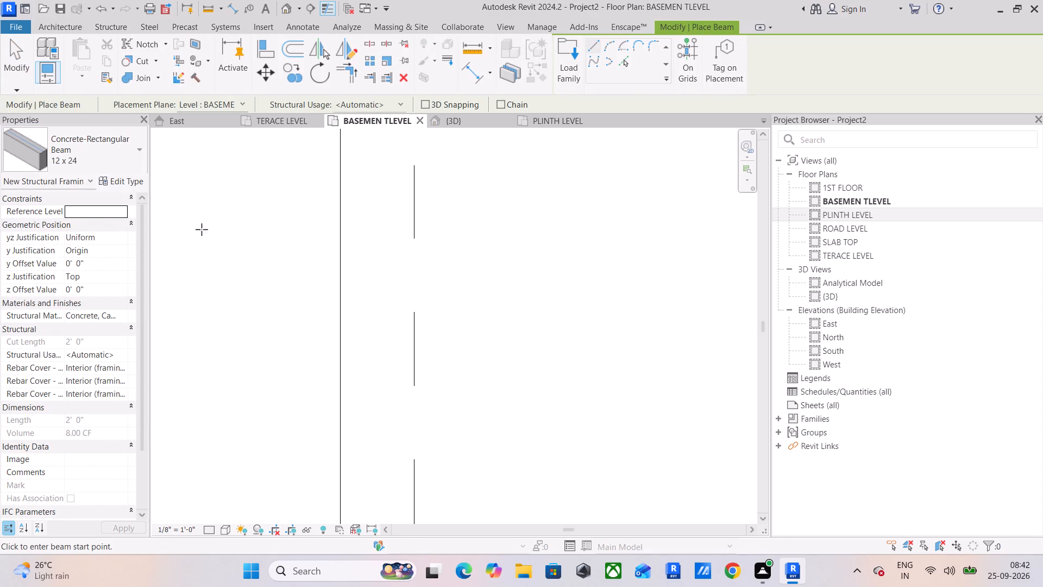
left_click(128, 179)
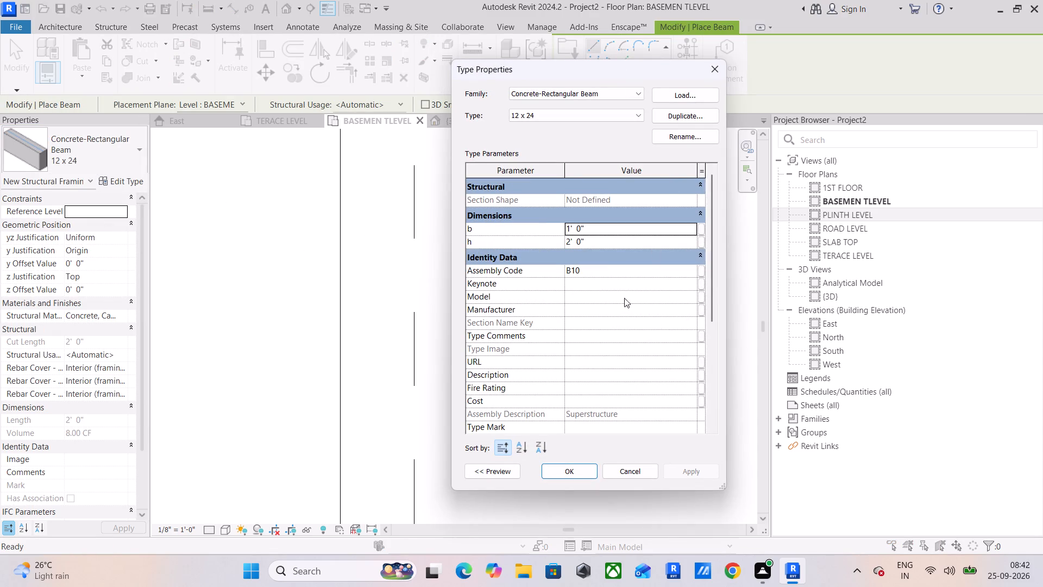
left_click(693, 115)
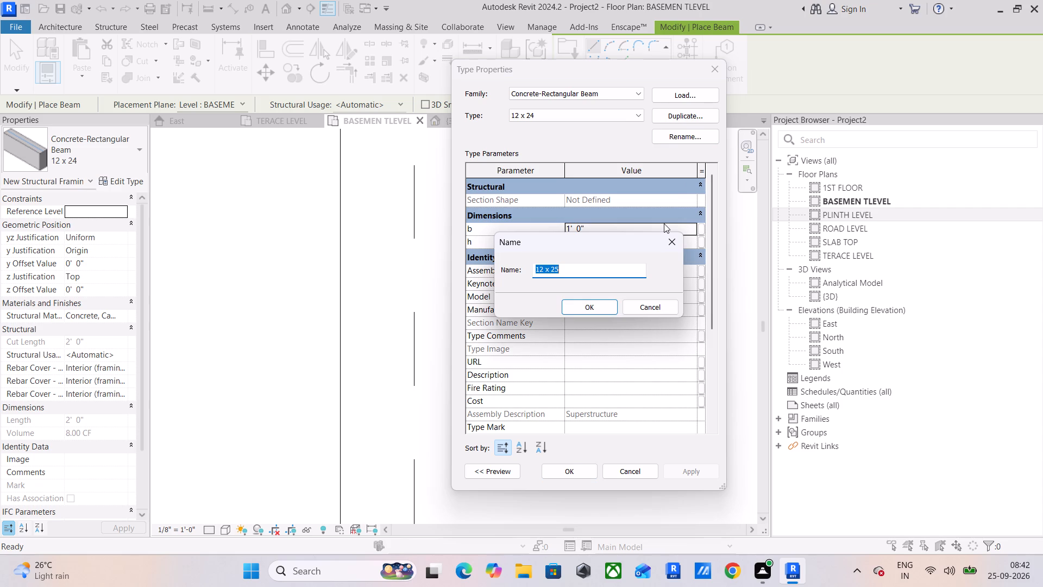
type("12\" X 18\"")
key("Return")
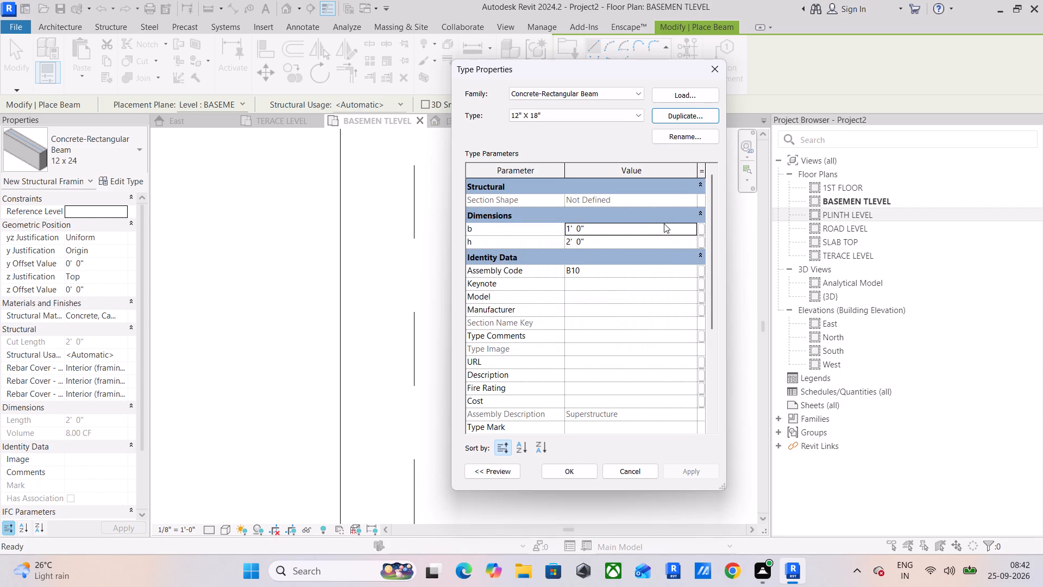
left_click(659, 240)
type("18\"")
key("Return")
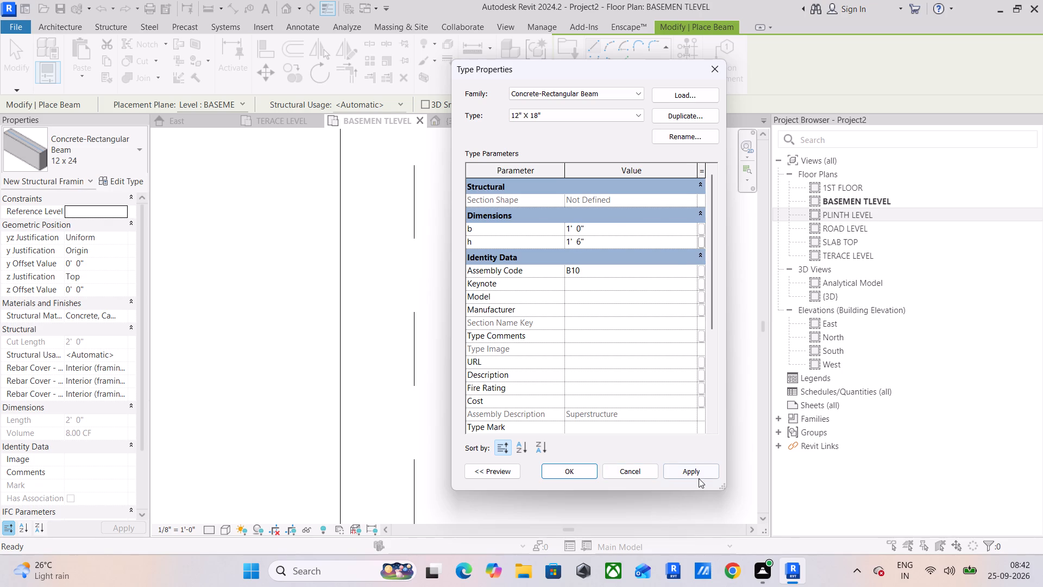
left_click(686, 467)
left_click(582, 471)
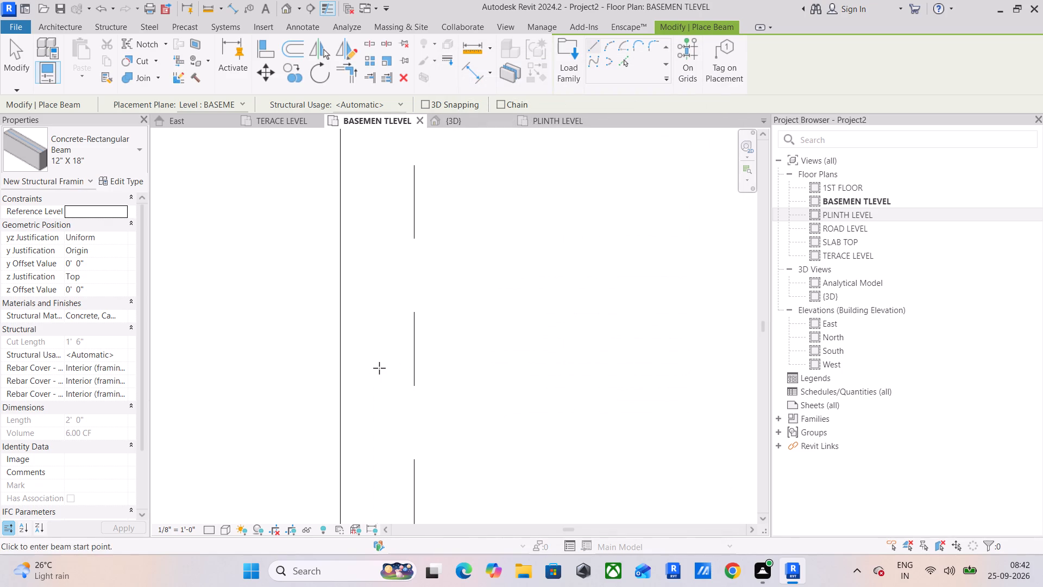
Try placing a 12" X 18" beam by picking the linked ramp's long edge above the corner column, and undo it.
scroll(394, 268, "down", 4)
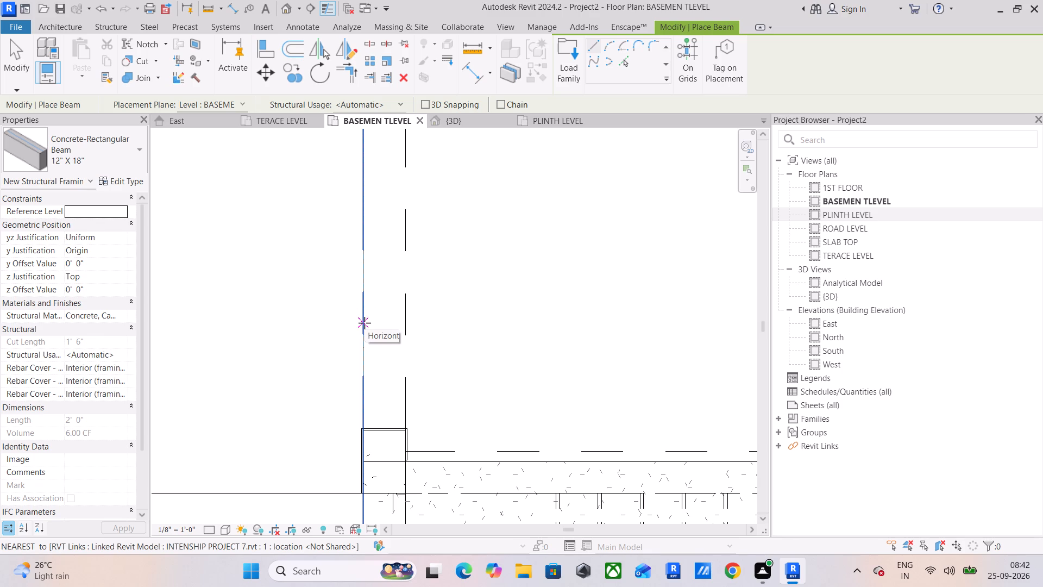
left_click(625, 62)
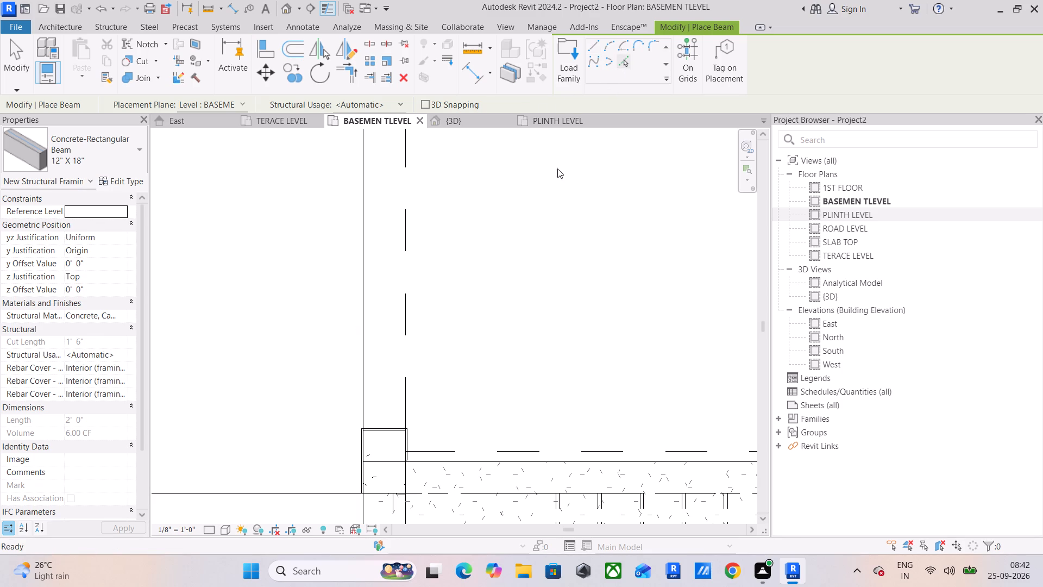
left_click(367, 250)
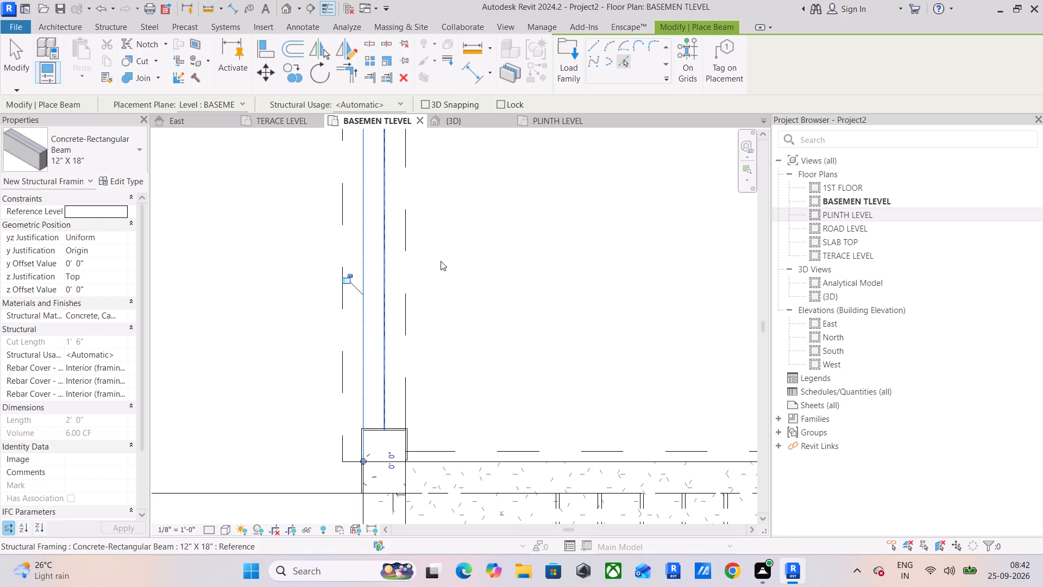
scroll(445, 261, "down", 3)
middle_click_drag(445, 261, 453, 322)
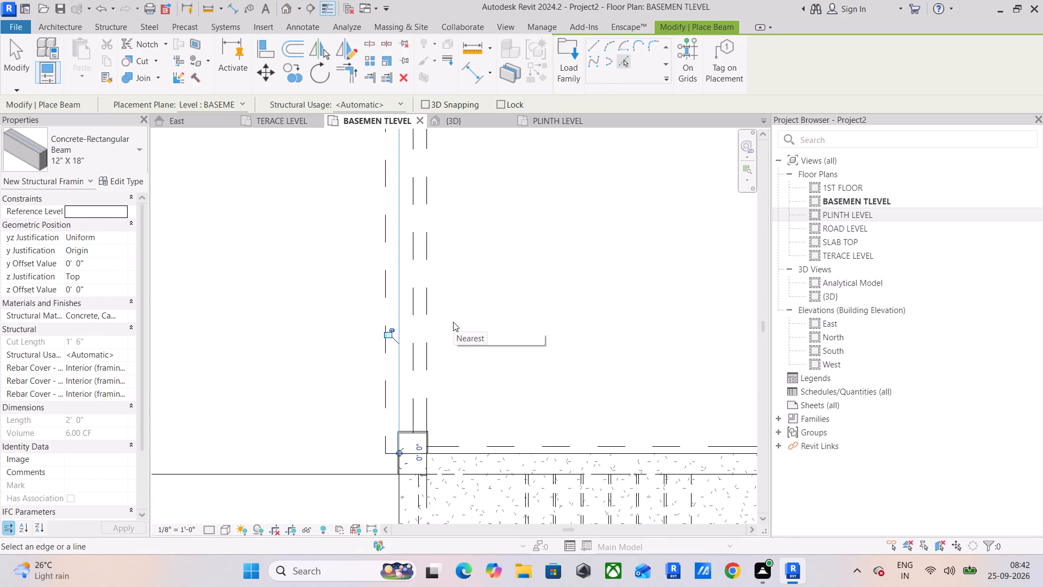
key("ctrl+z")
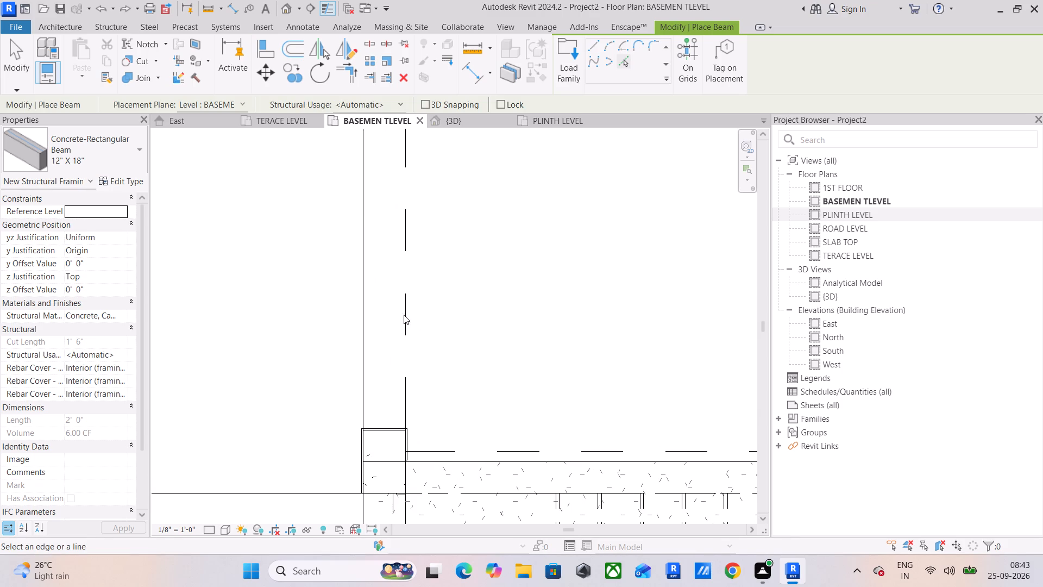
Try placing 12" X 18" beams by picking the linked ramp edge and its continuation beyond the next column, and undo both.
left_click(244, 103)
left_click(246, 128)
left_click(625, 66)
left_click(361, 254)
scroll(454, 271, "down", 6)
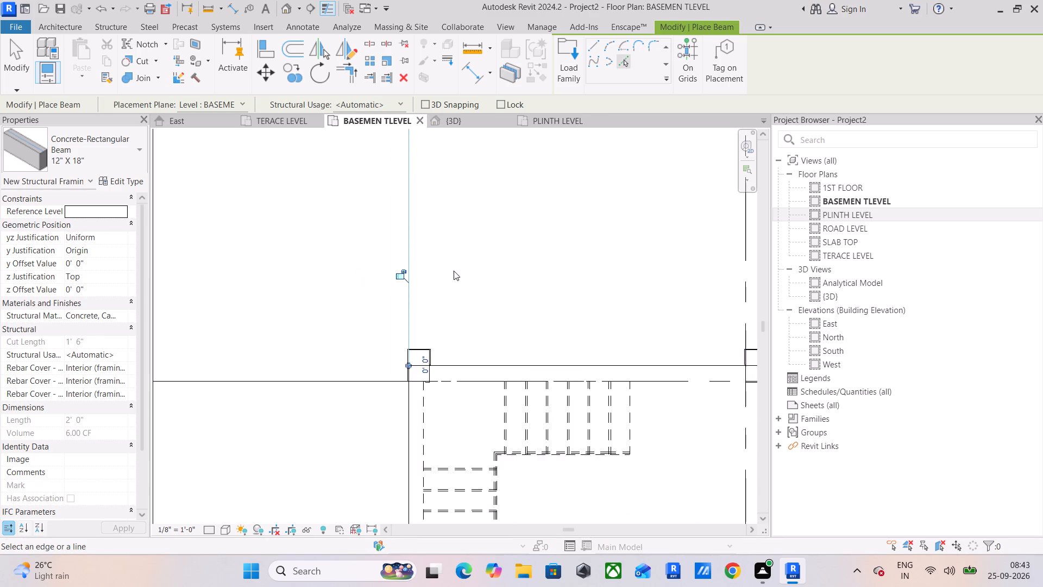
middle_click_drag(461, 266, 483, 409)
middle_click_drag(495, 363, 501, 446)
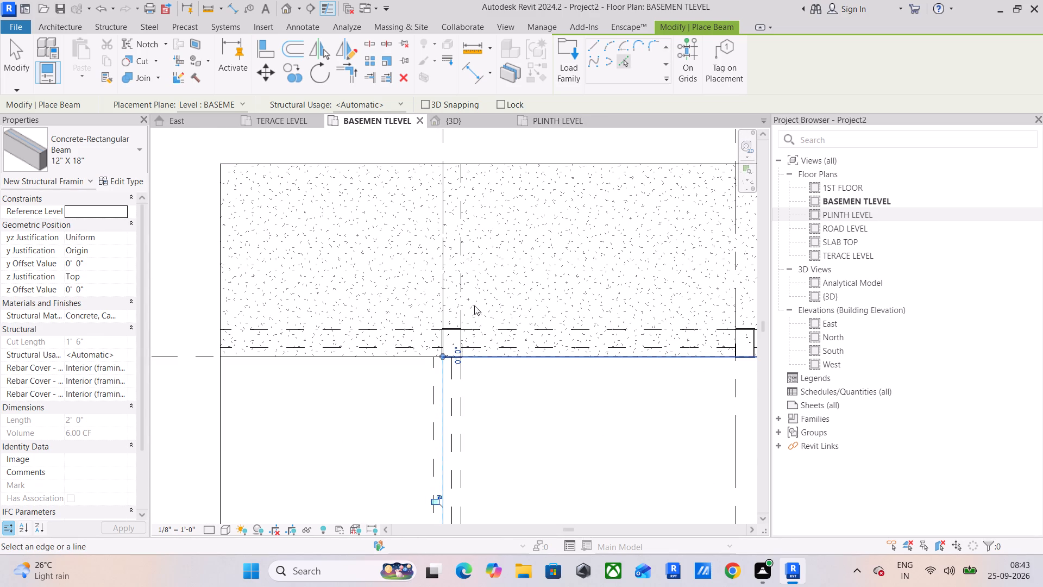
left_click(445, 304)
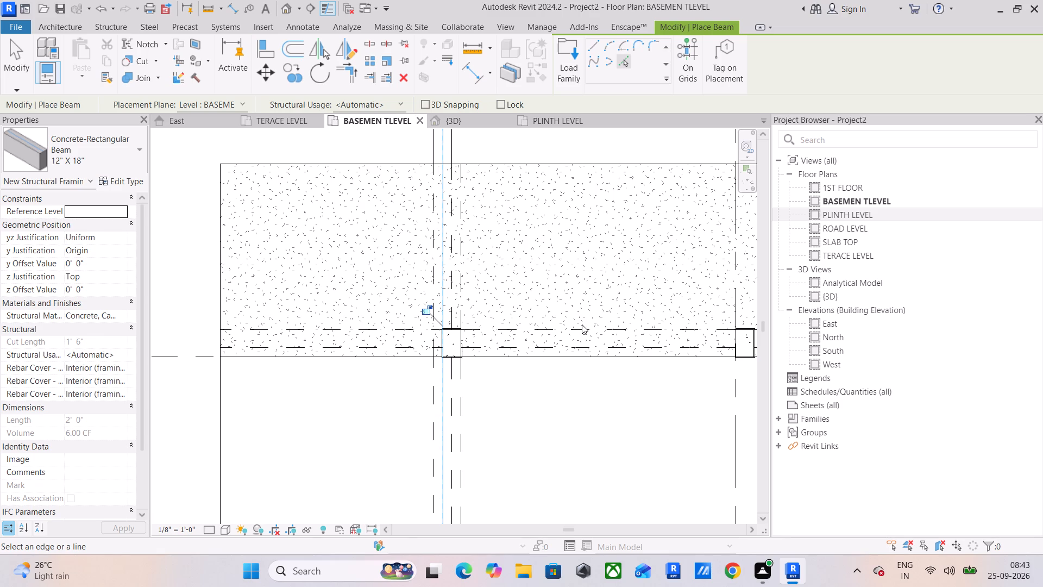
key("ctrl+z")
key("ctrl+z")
Draw a straight 12" X 18" beam from the outer corner of the column at the stair towards the next column along the linked edge.
middle_click_drag(532, 370, 544, 329)
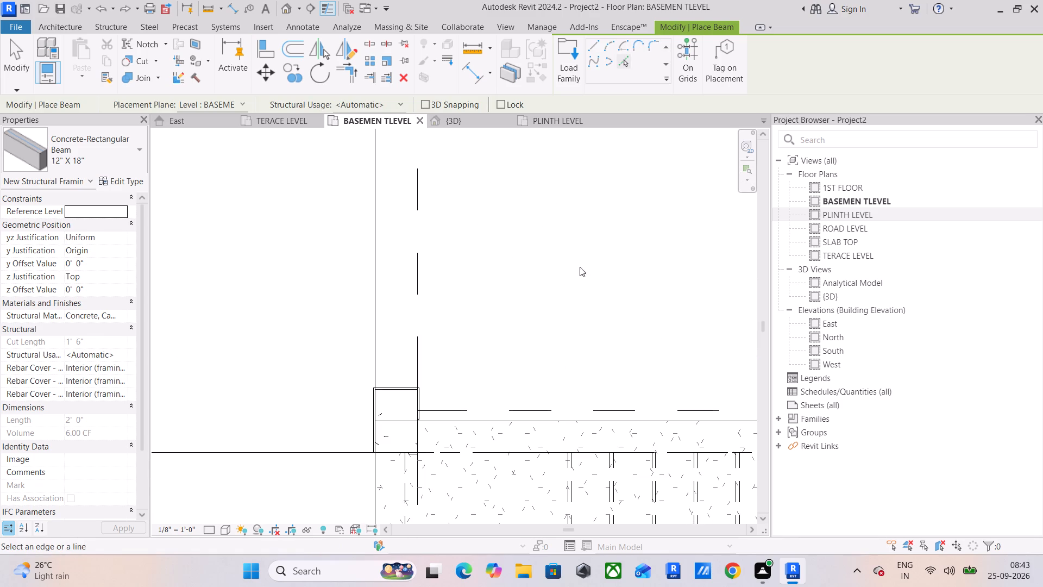
left_click(598, 43)
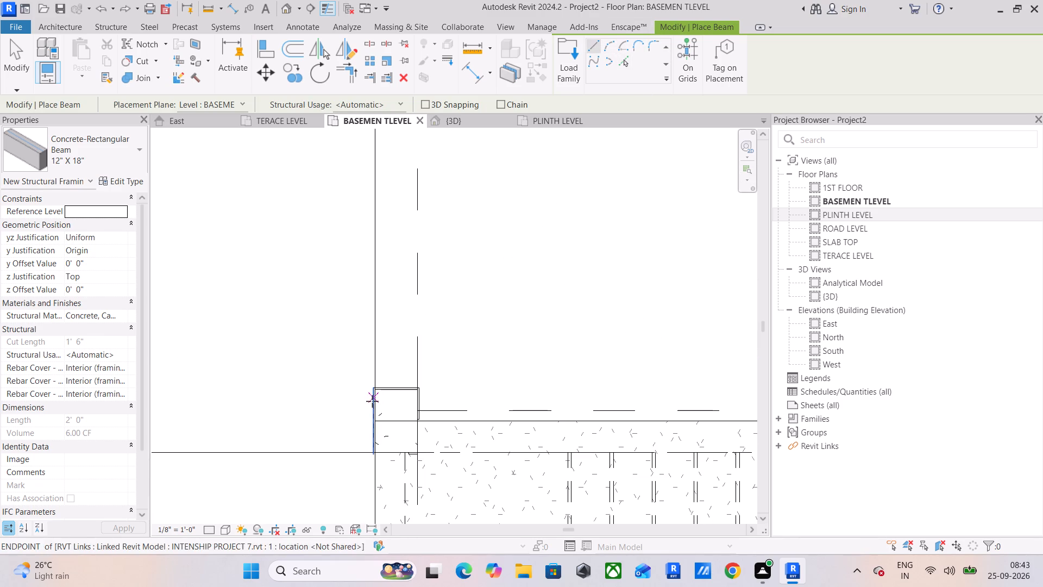
left_click_drag(376, 388, 381, 378)
scroll(399, 297, "down", 5)
middle_click_drag(387, 276, 373, 574)
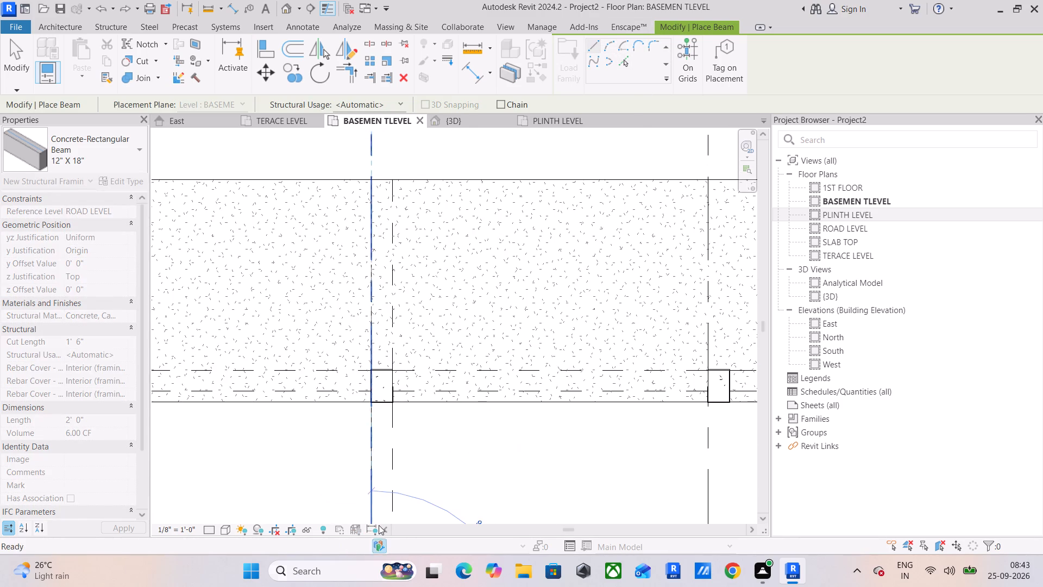
scroll(373, 416, "up", 5)
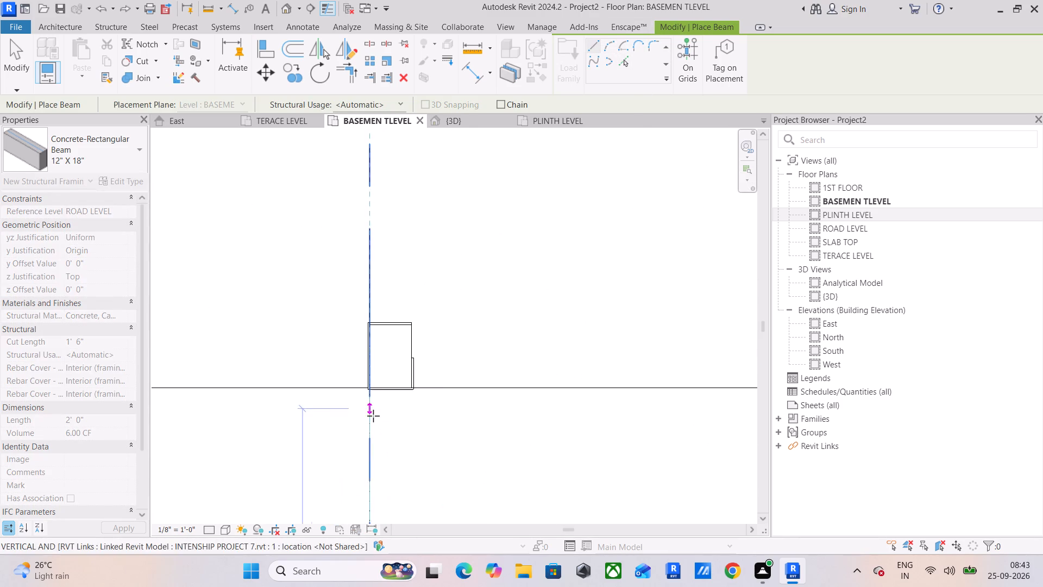
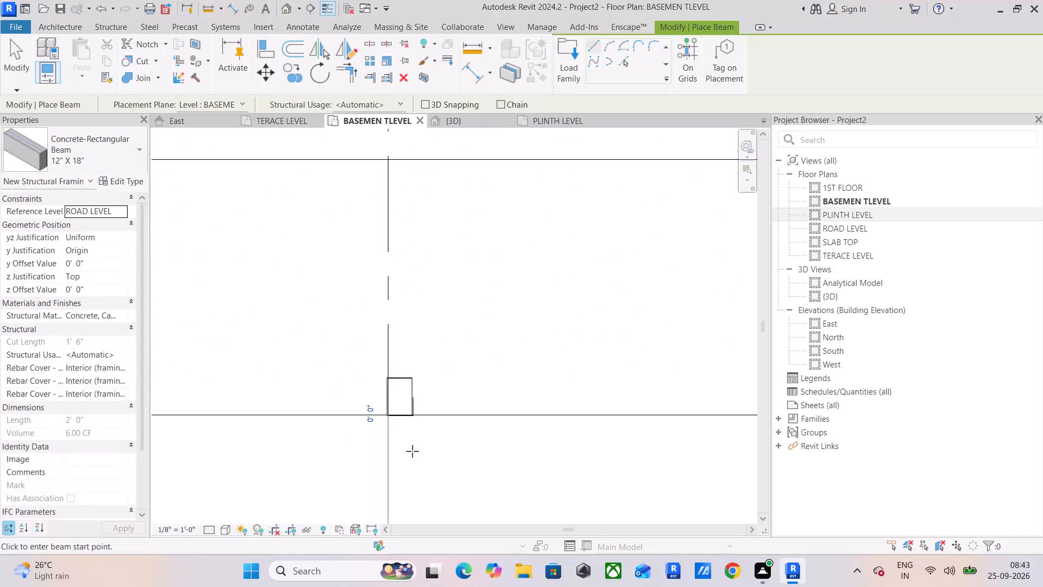
Check the new 12" X 18" beam against the columns in the 3D view and undo its placement.
middle_click_drag(412, 451, 457, 347)
scroll(462, 355, "down", 5)
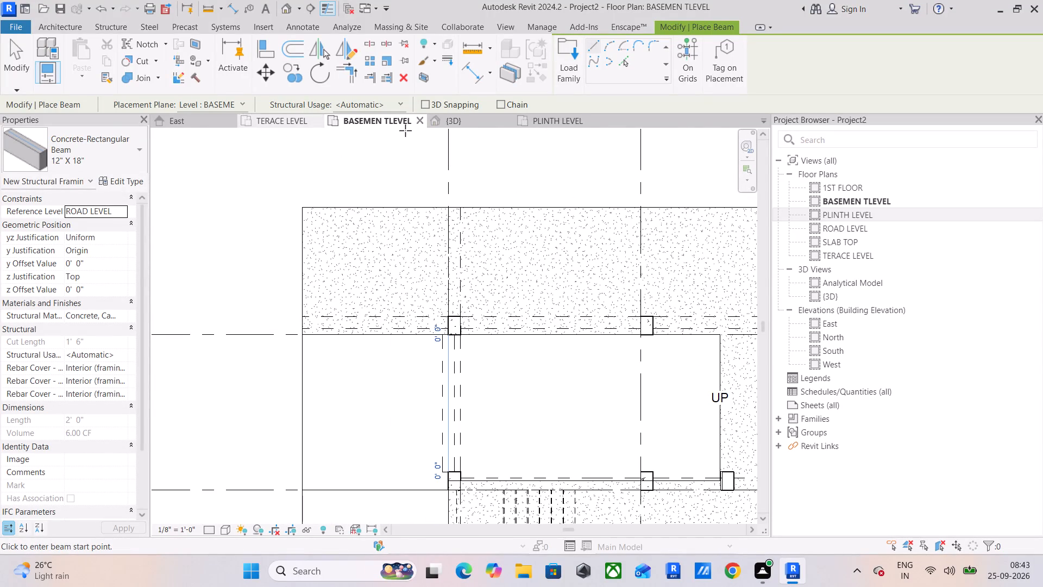
left_click(453, 125)
middle_click_drag(455, 325, 405, 388, "shift")
scroll(478, 301, "up", 4)
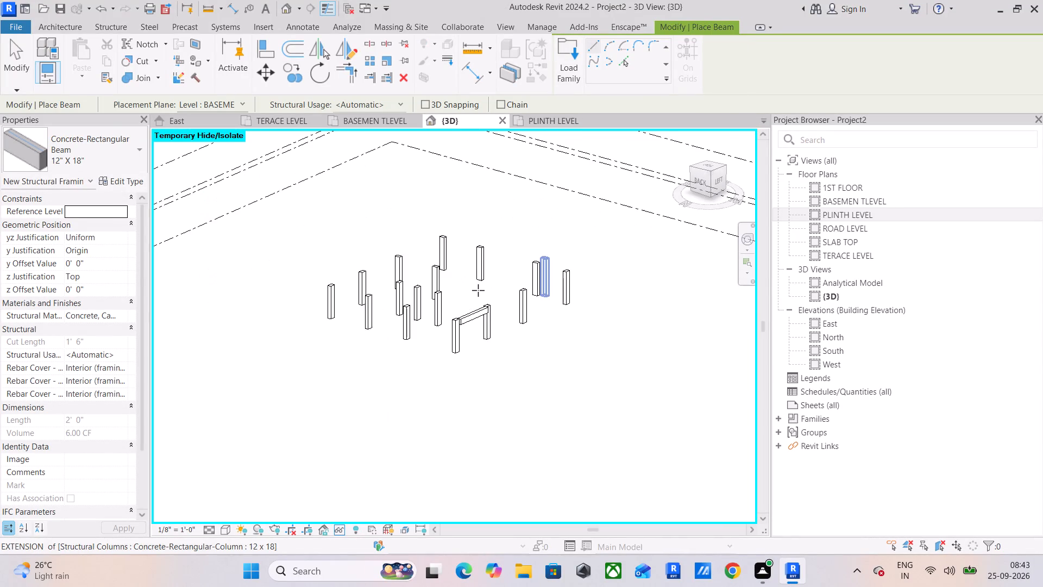
scroll(478, 290, "up", 5)
middle_click_drag(478, 303, 537, 390, "shift")
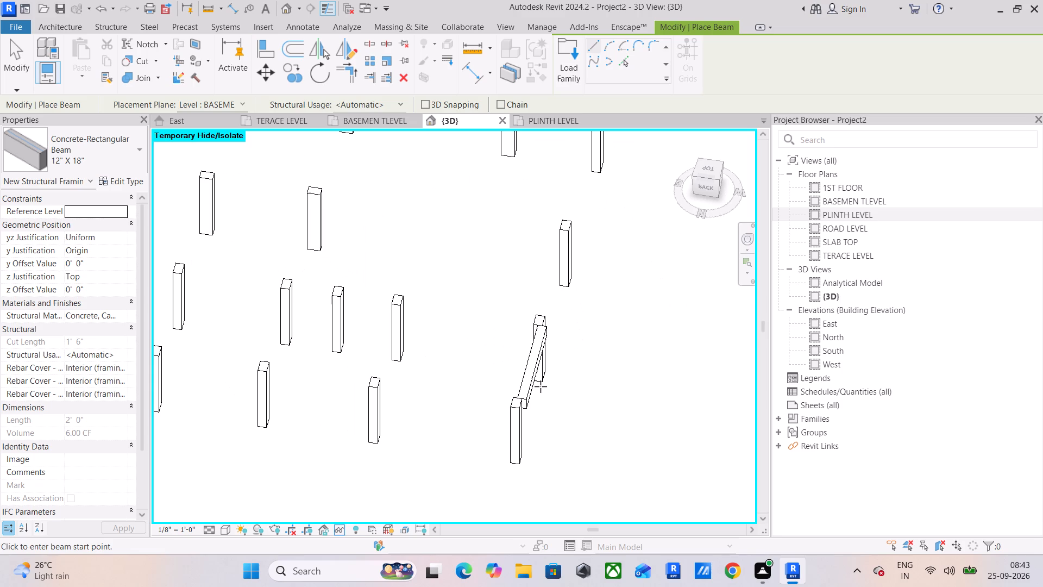
key("ctrl+z")
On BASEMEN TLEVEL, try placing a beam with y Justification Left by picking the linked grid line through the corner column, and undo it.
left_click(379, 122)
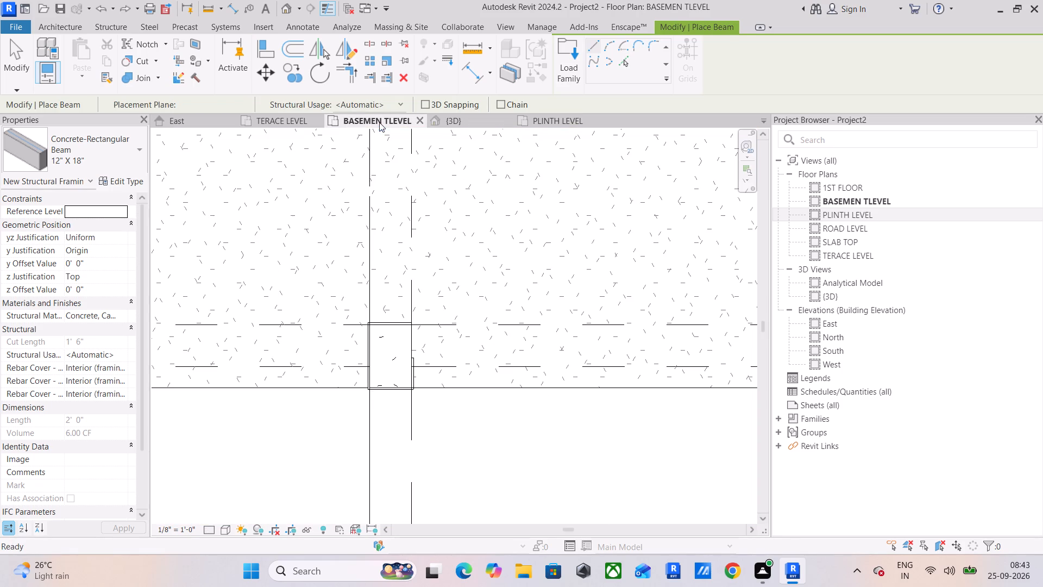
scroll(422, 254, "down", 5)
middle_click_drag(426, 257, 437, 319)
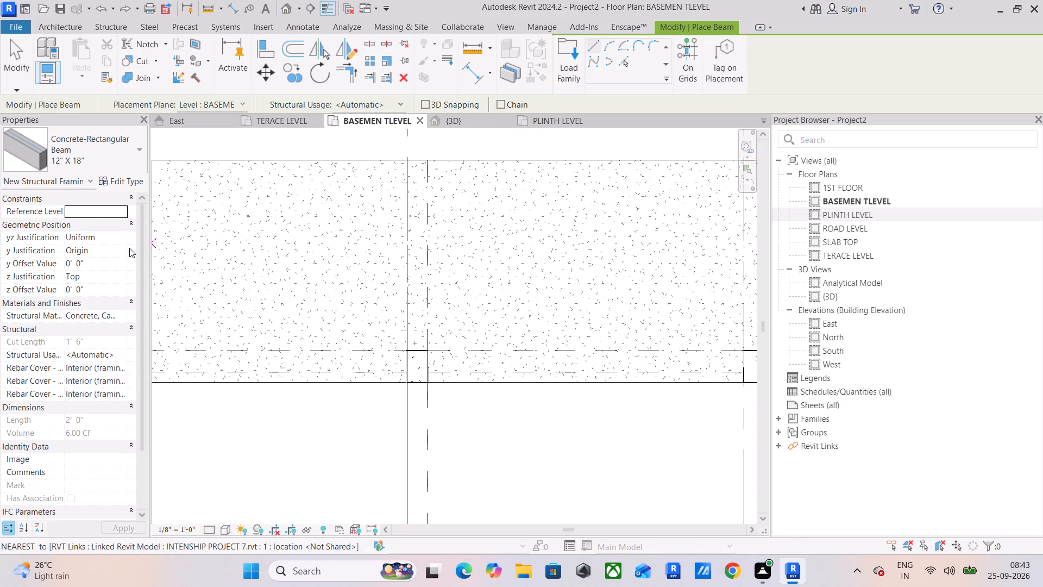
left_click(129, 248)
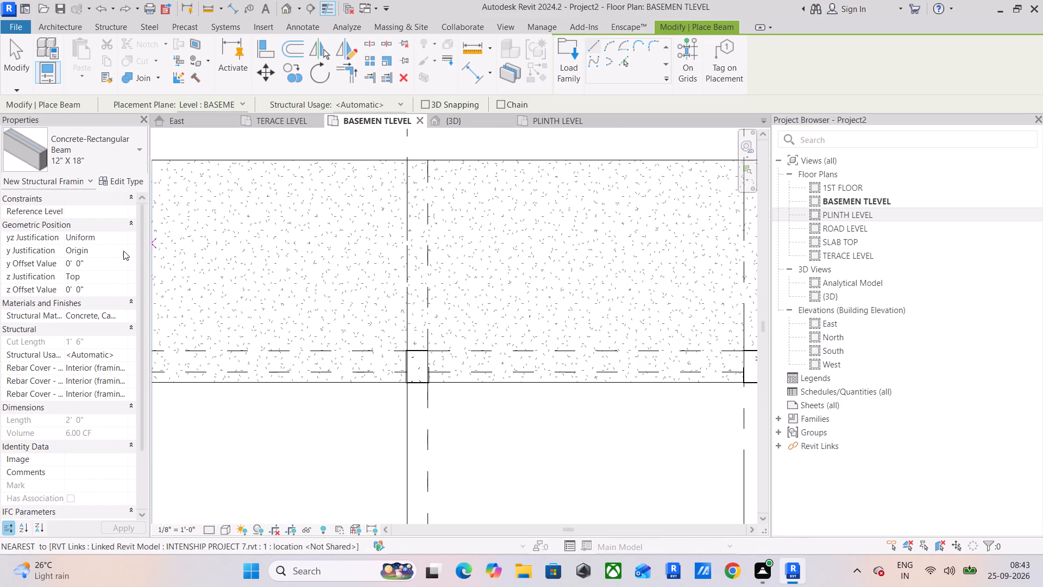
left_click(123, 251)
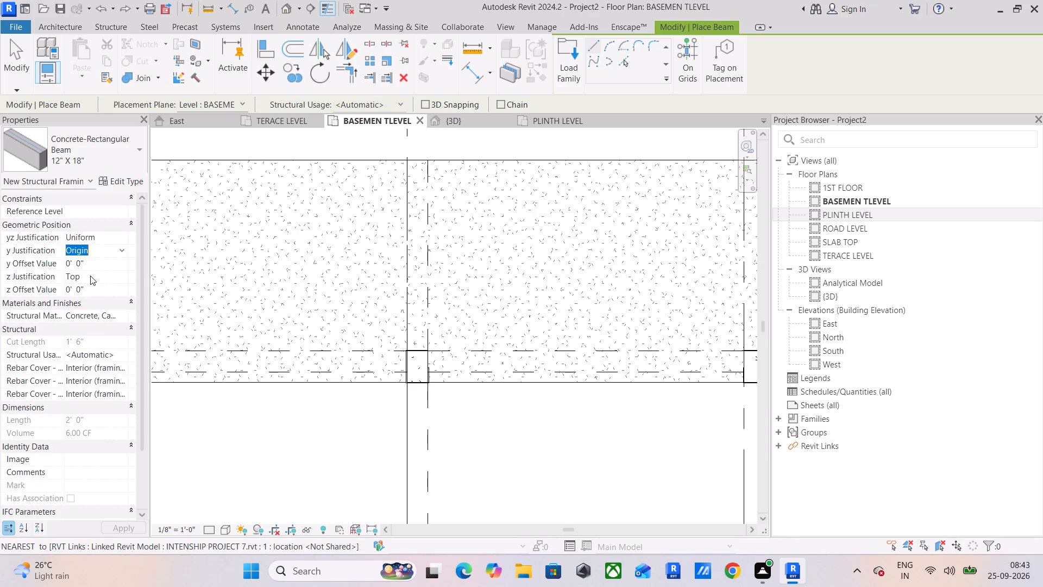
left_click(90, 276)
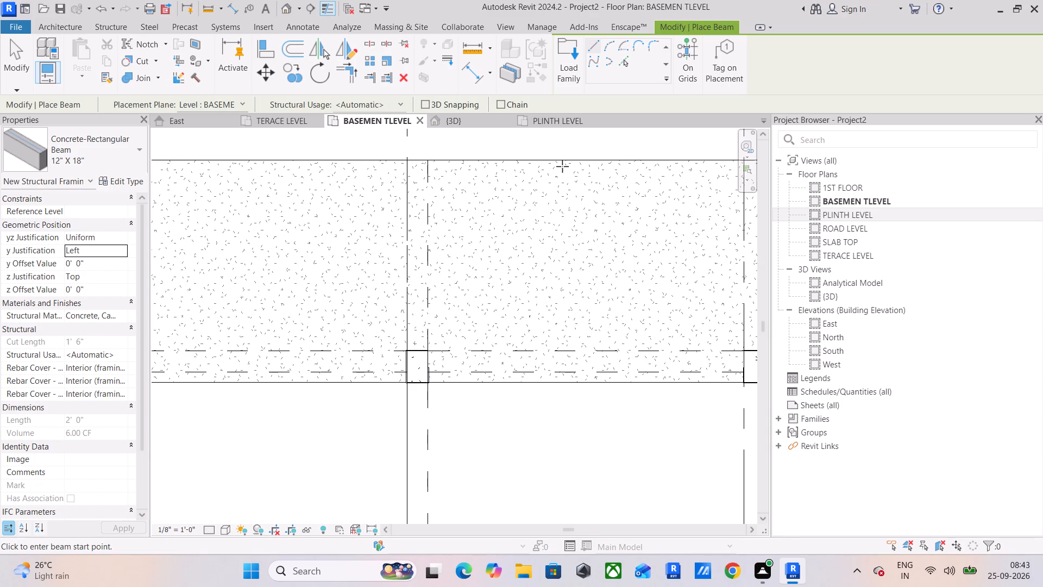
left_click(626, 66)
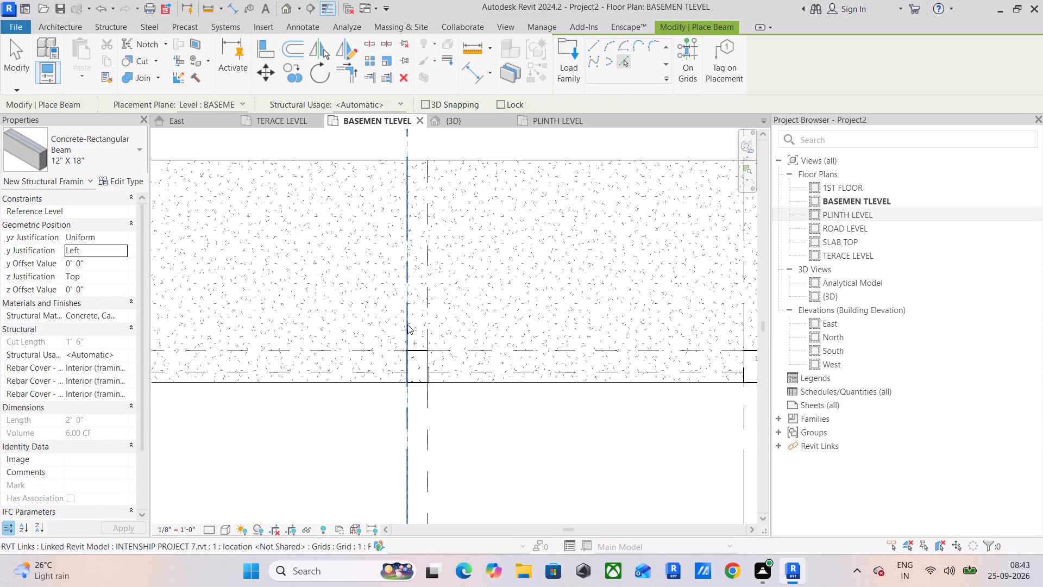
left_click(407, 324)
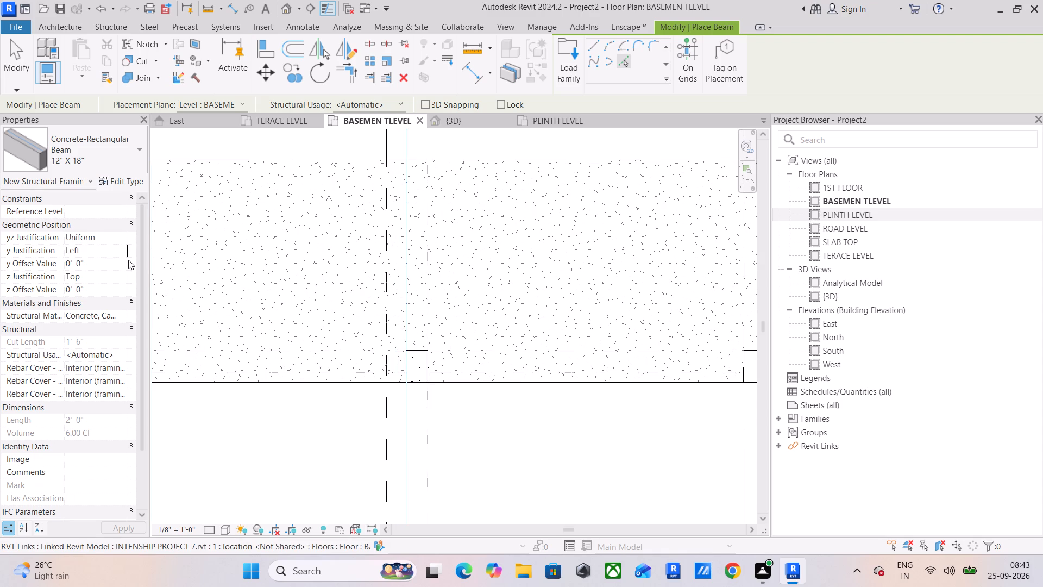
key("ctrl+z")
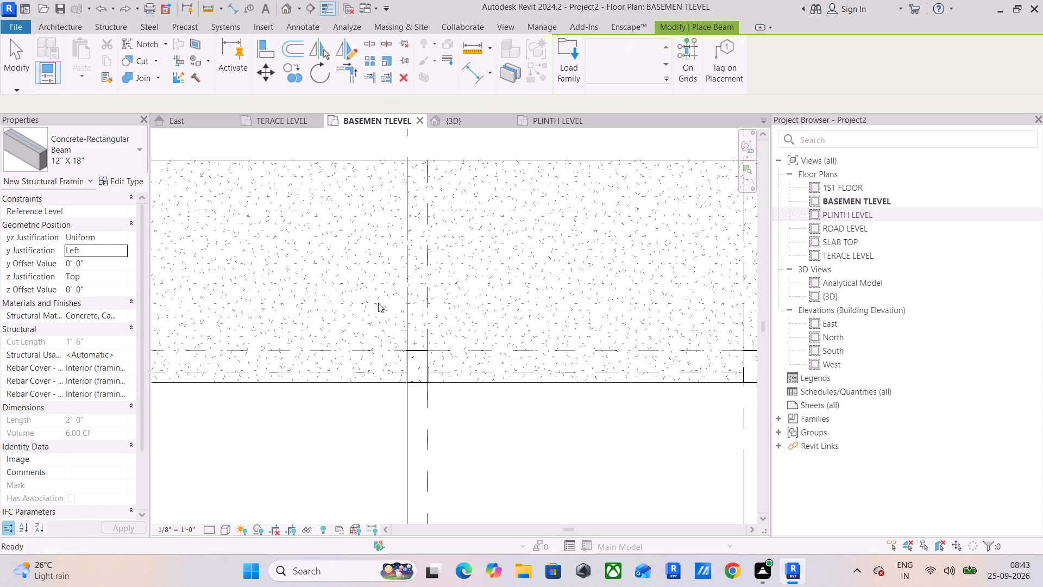
Set the new 12" X 18" beam's y Justification to Right.
left_click(122, 249)
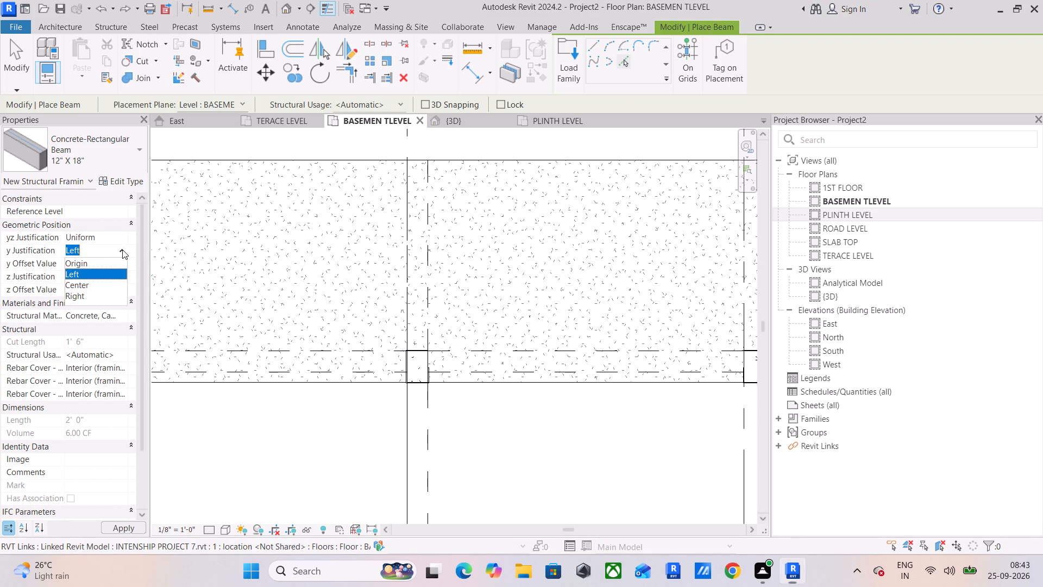
left_click(99, 293)
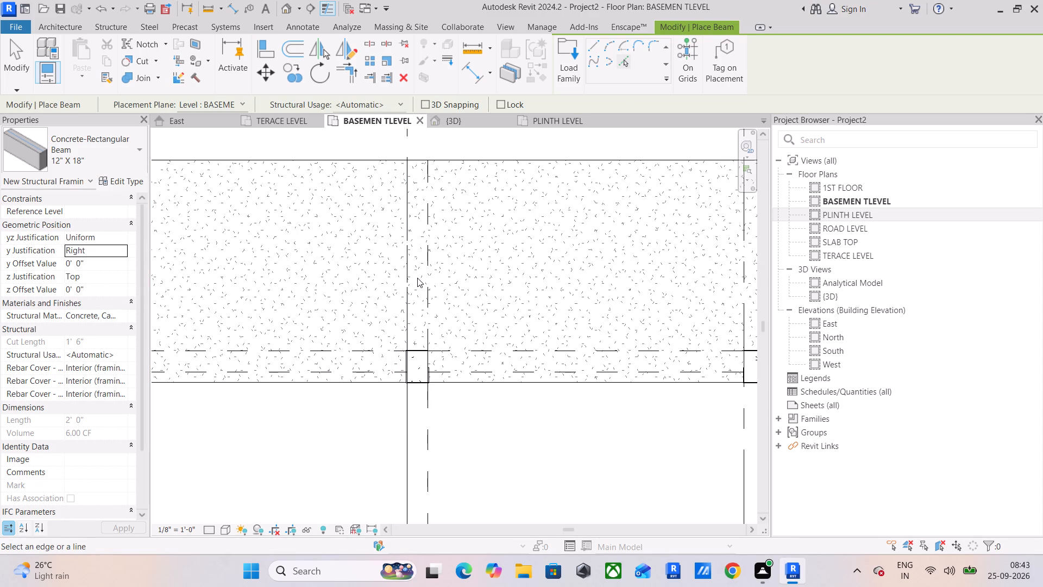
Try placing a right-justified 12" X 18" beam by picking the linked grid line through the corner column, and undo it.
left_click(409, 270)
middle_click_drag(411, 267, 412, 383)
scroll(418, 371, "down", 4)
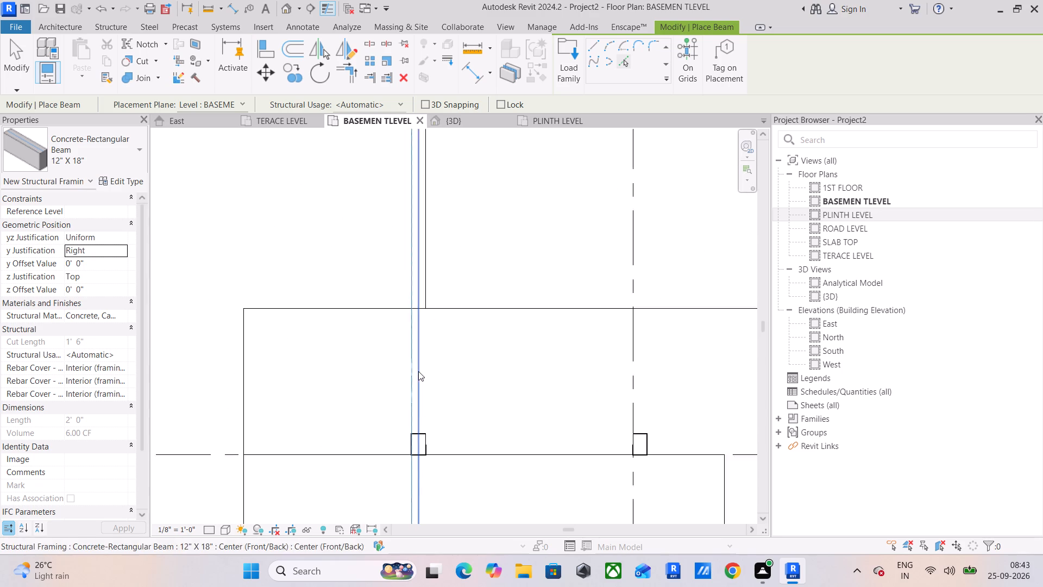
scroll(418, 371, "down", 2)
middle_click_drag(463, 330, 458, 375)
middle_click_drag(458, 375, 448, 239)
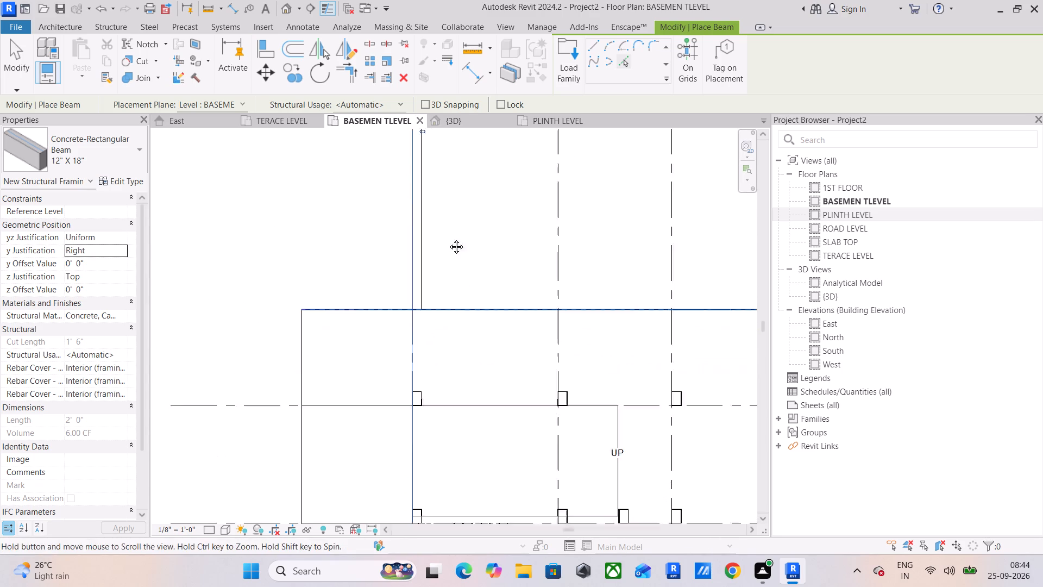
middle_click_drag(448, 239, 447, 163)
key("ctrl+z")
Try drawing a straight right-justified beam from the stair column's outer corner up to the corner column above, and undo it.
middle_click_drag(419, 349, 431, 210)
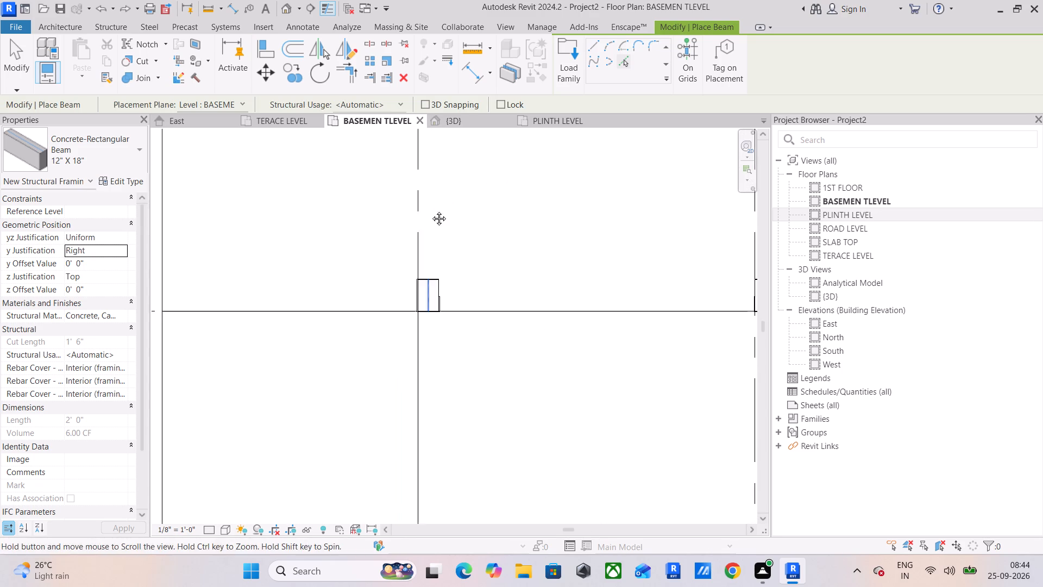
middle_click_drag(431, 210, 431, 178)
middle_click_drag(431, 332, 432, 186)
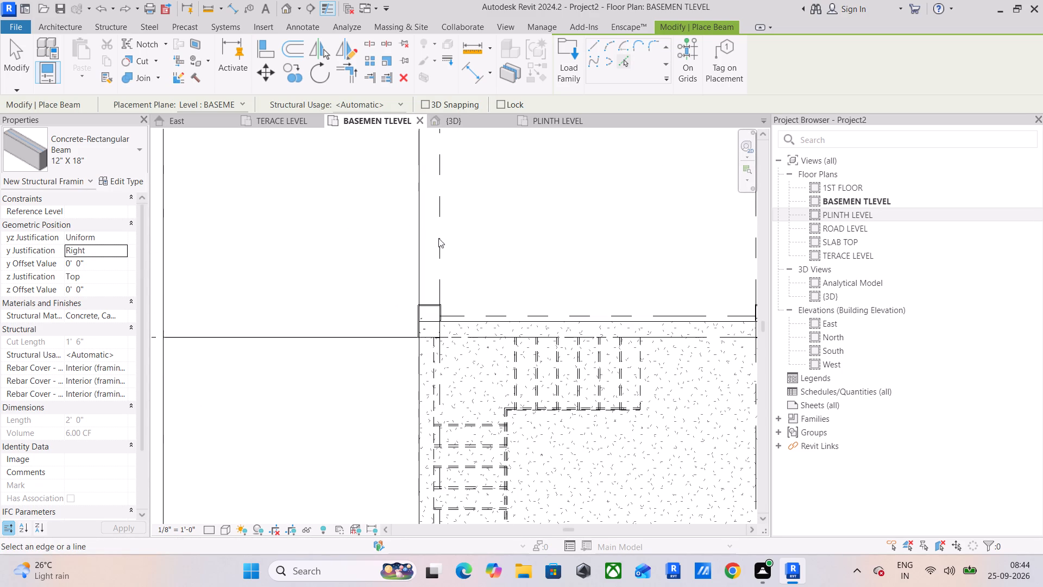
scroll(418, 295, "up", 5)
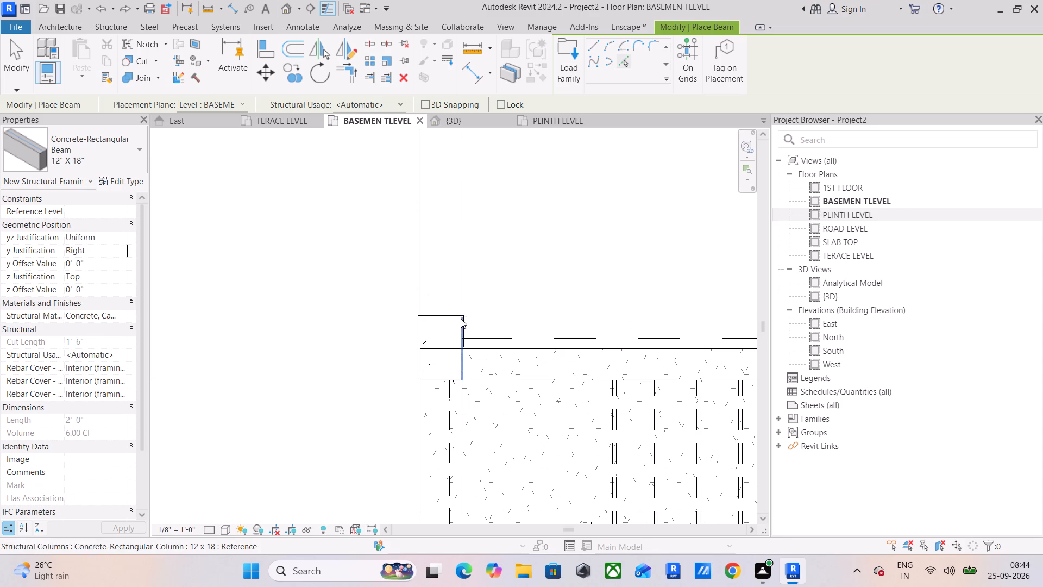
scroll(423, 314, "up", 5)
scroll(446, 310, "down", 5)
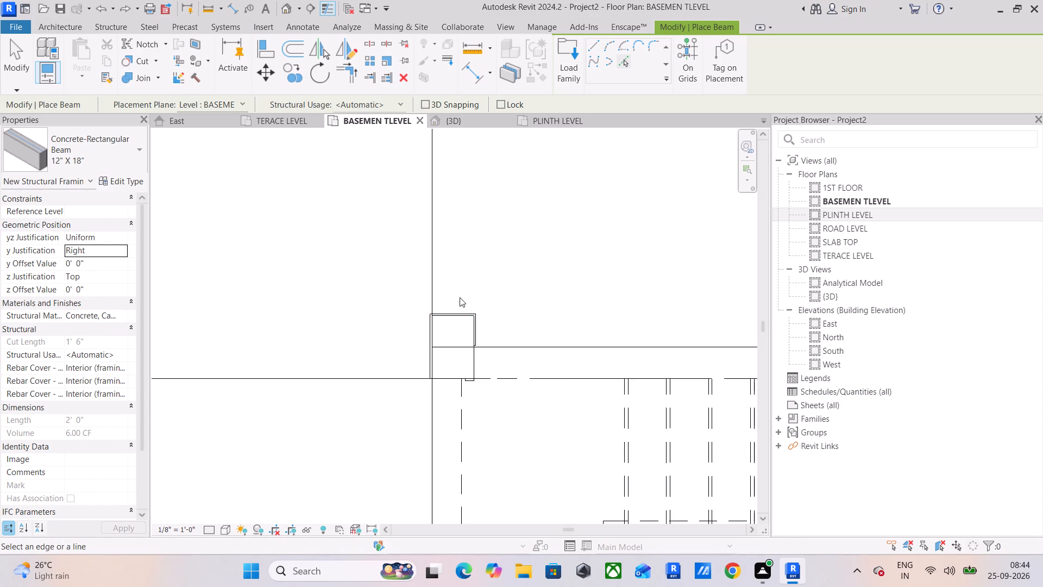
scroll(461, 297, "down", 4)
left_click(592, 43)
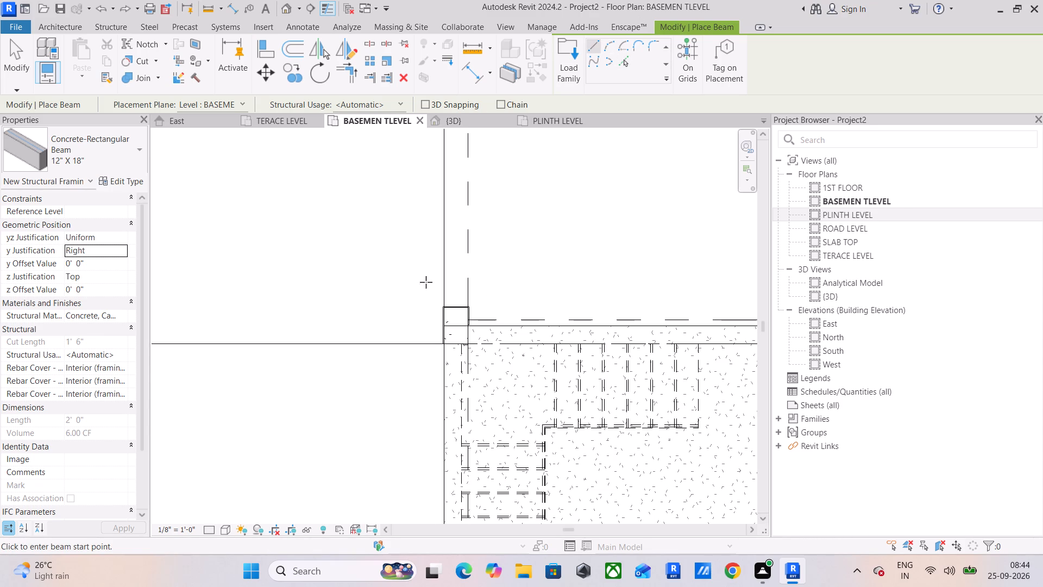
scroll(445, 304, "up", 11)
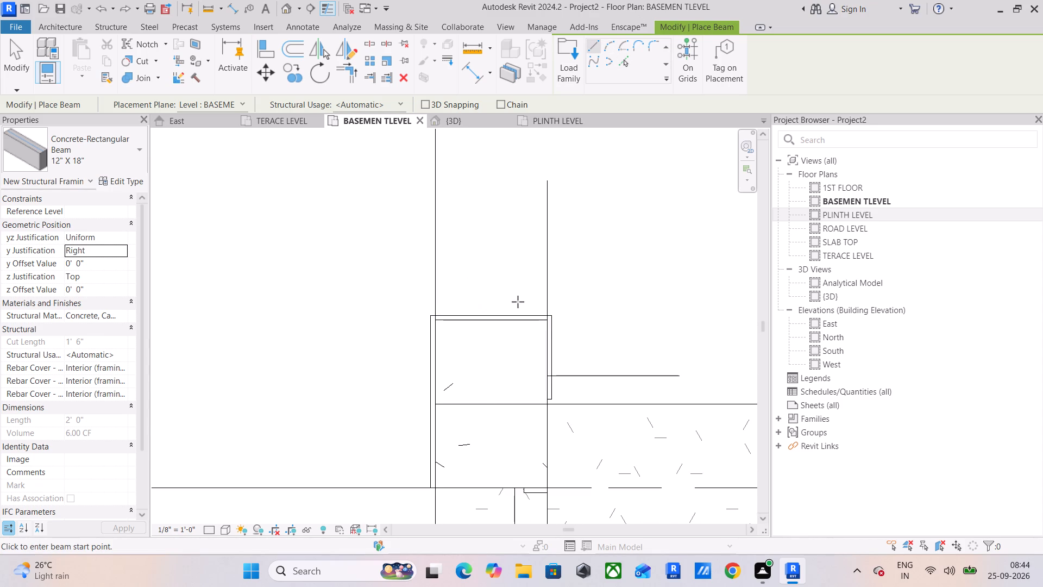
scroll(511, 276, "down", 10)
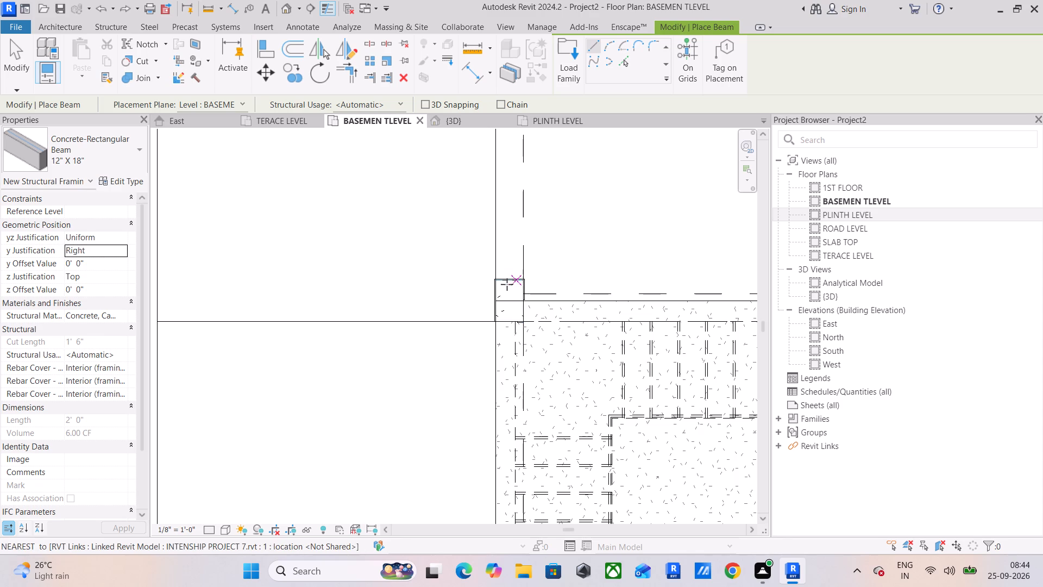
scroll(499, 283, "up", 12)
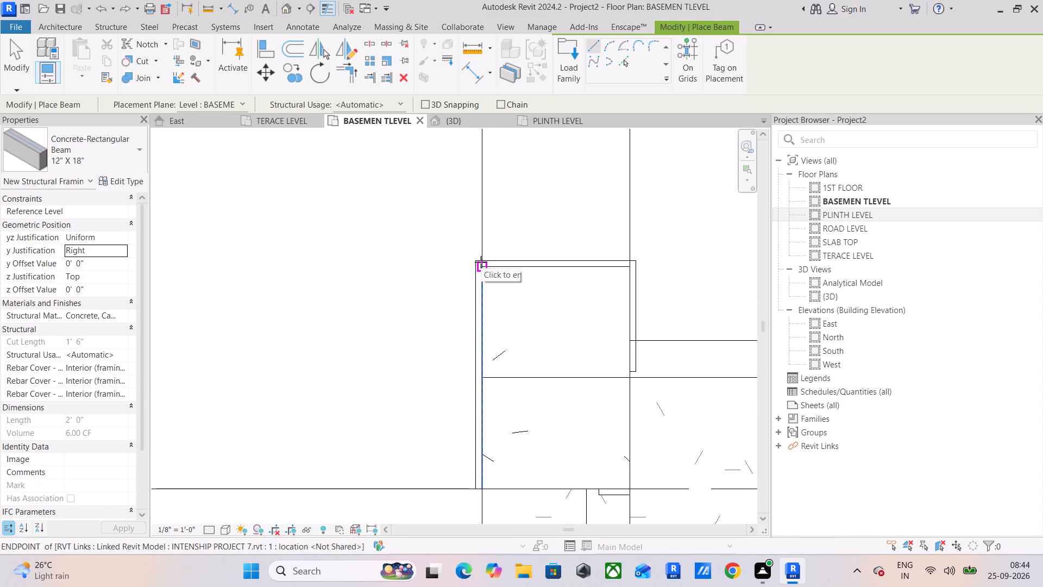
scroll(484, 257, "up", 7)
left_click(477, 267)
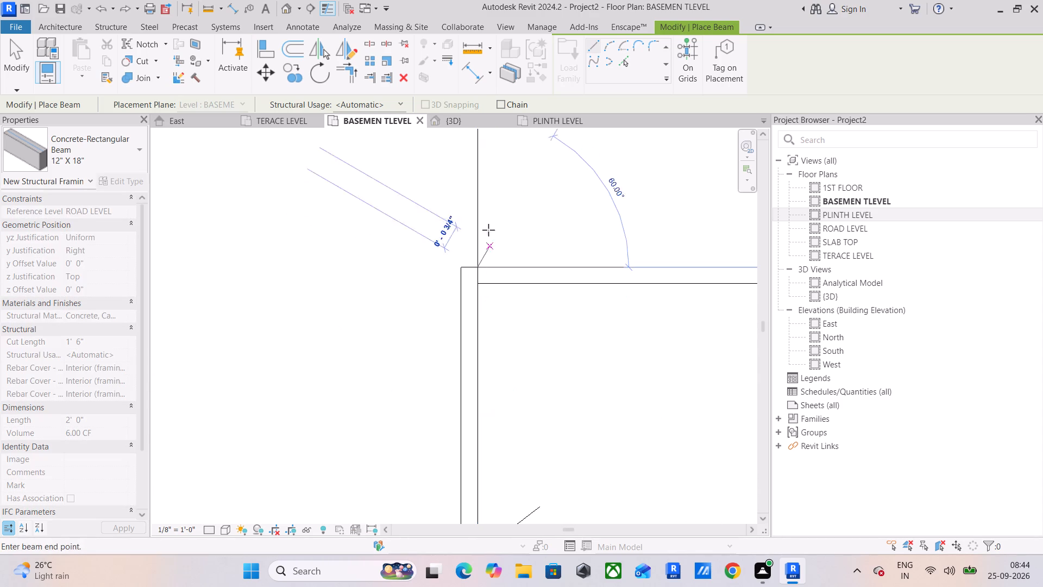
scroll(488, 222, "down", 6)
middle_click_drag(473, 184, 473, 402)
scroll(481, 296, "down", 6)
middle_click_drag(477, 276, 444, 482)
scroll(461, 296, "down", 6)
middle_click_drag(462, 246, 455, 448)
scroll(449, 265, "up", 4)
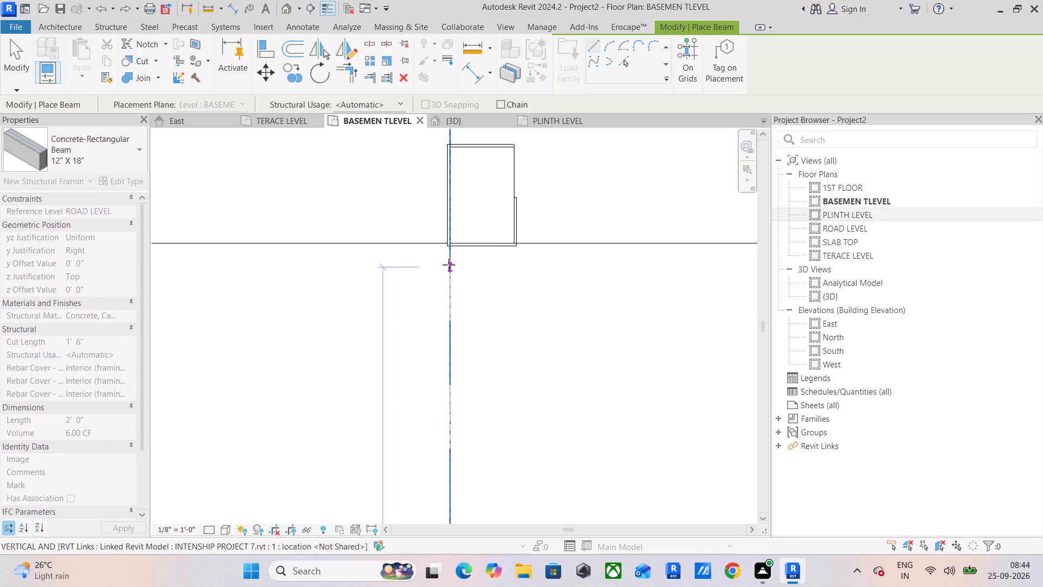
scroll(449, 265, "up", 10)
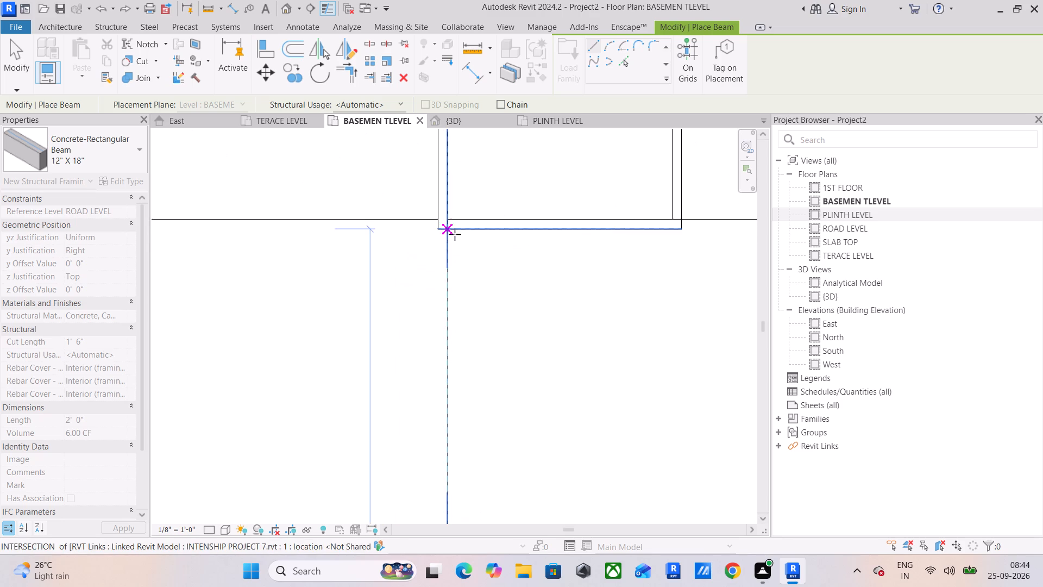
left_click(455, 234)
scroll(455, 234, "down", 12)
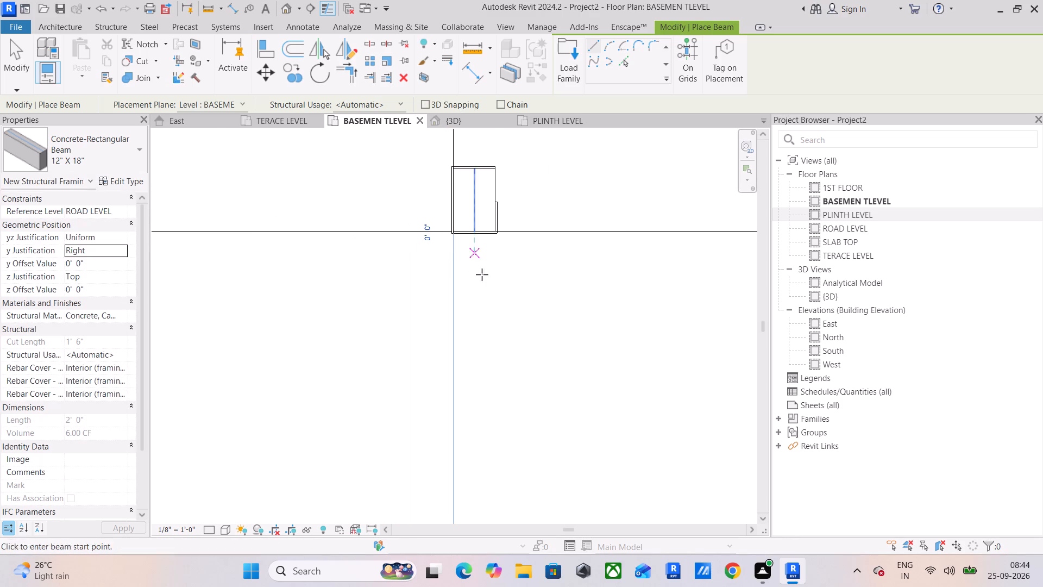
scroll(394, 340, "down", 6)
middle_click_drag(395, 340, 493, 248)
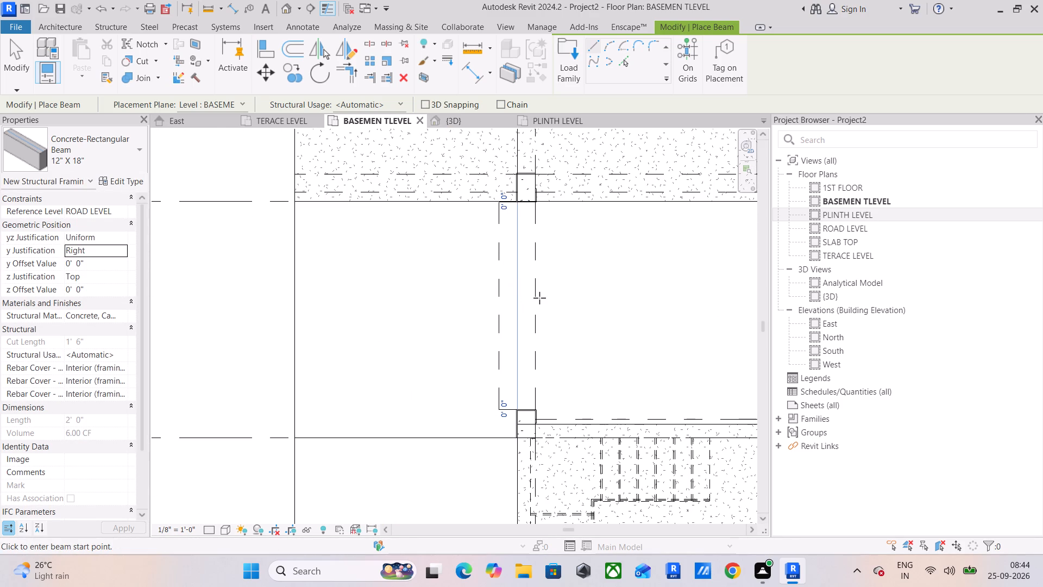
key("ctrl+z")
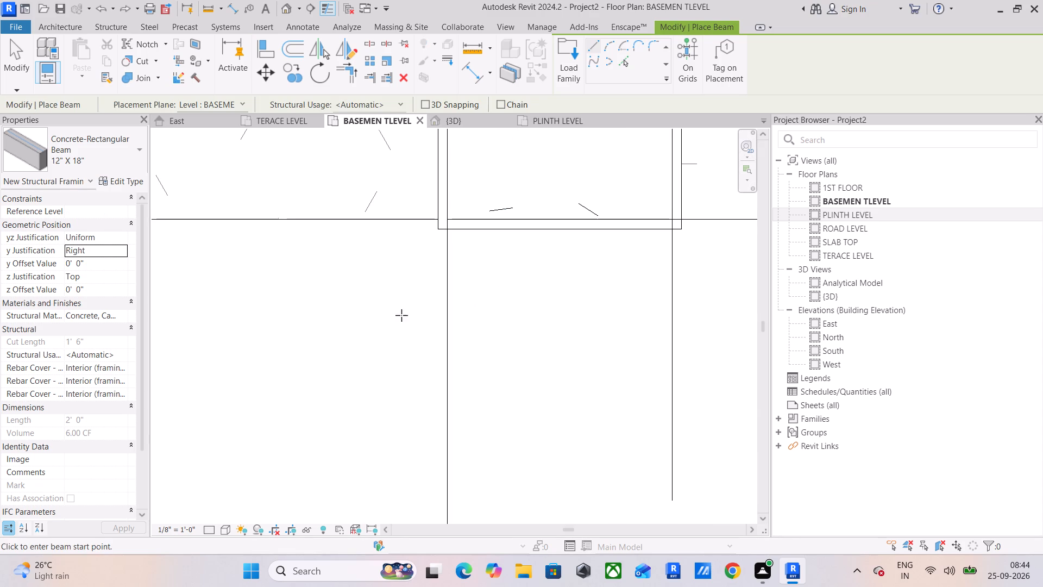
Draw a straight right-justified 12" X 18" beam from the upper corner column's outer corner down to the stair column along the linked grid line.
scroll(469, 317, "down", 11)
middle_click_drag(469, 317, 489, 196)
scroll(483, 227, "down", 2)
left_click(489, 194)
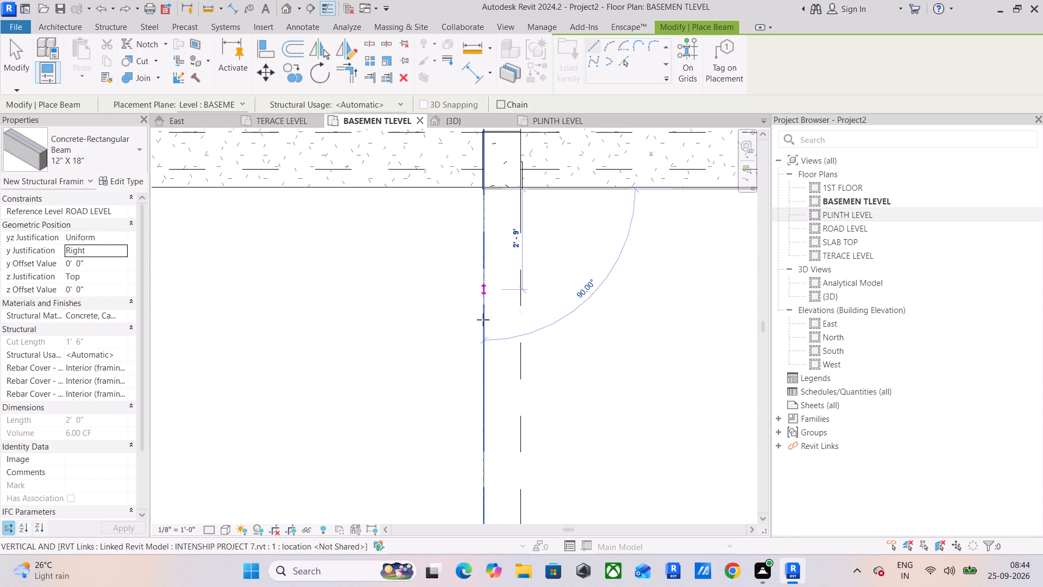
middle_click_drag(483, 414, 511, 153)
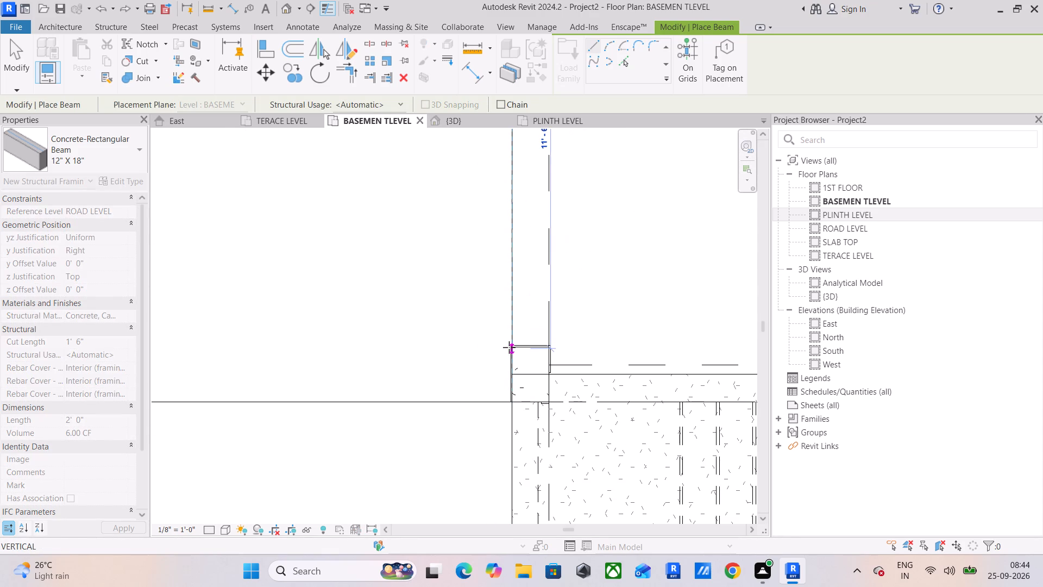
left_click(509, 347)
scroll(513, 302, "down", 6)
scroll(521, 283, "up", 1)
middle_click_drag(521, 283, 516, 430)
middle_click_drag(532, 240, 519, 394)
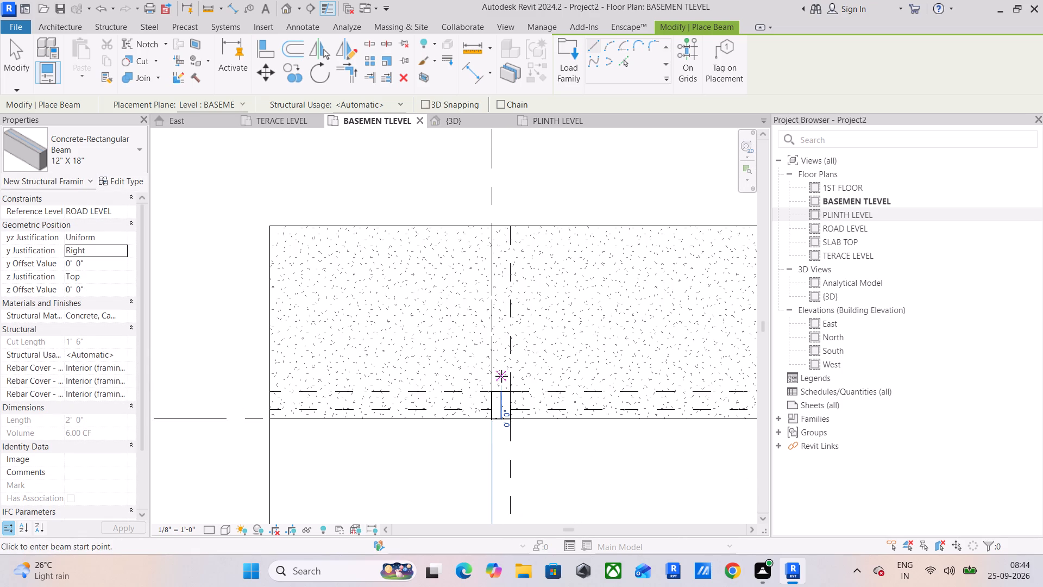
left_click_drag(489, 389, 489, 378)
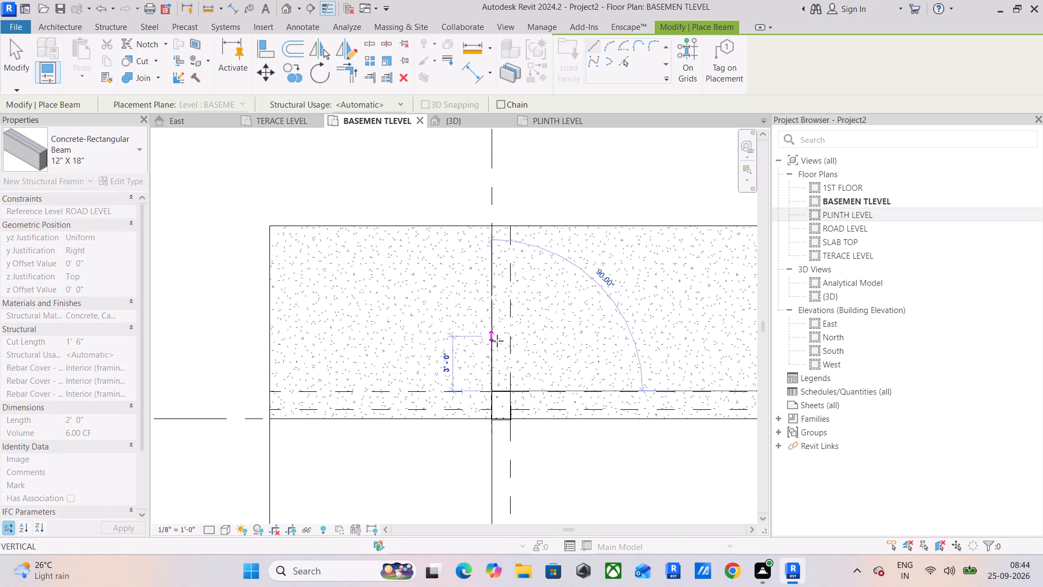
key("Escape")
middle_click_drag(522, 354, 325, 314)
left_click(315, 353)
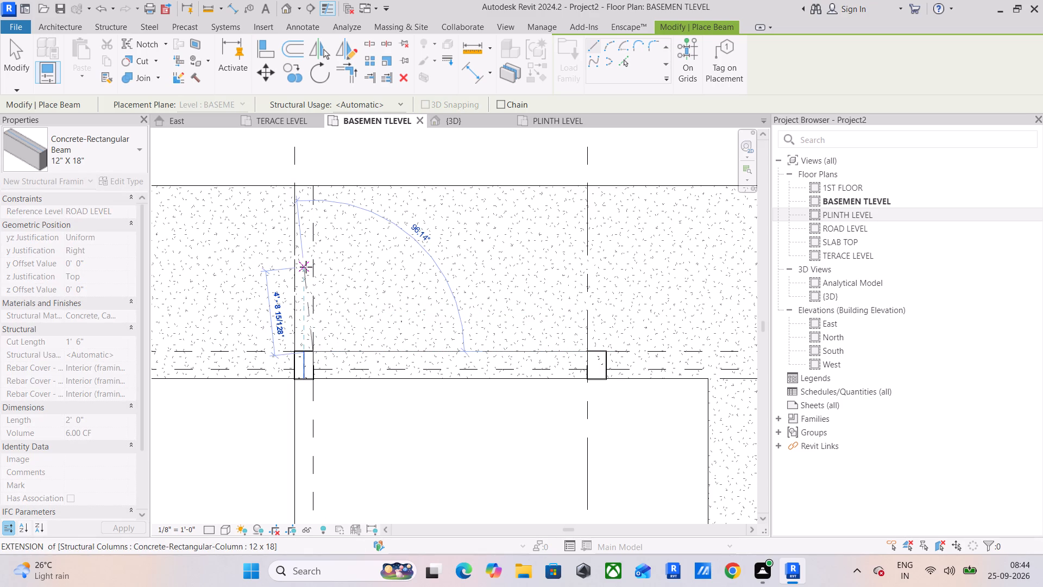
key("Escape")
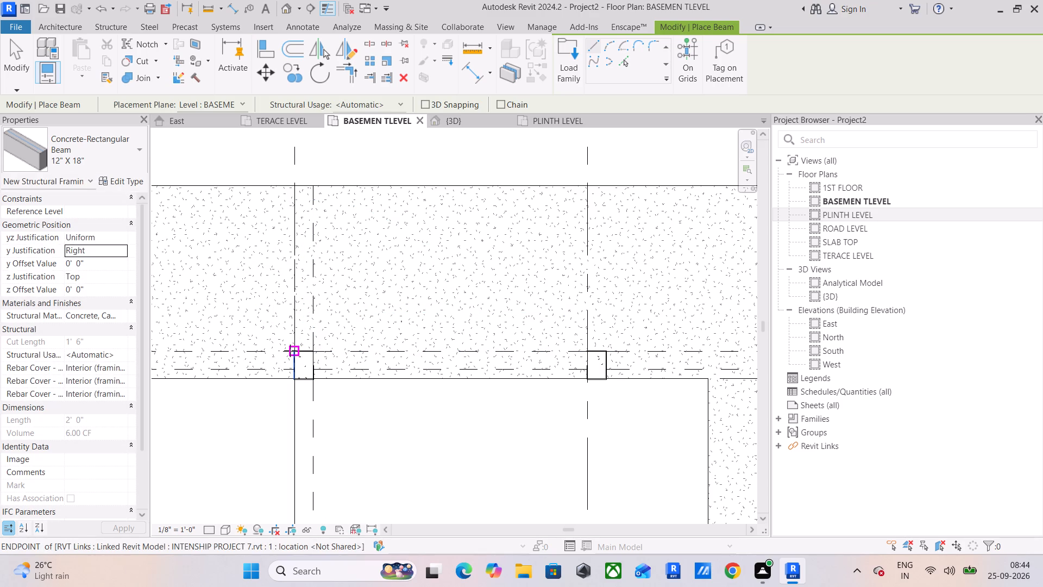
Draw a right-justified 12" X 18" beam about 9' 1" long from the grid A column above the stairs up to the outer slab edge.
left_click(293, 350)
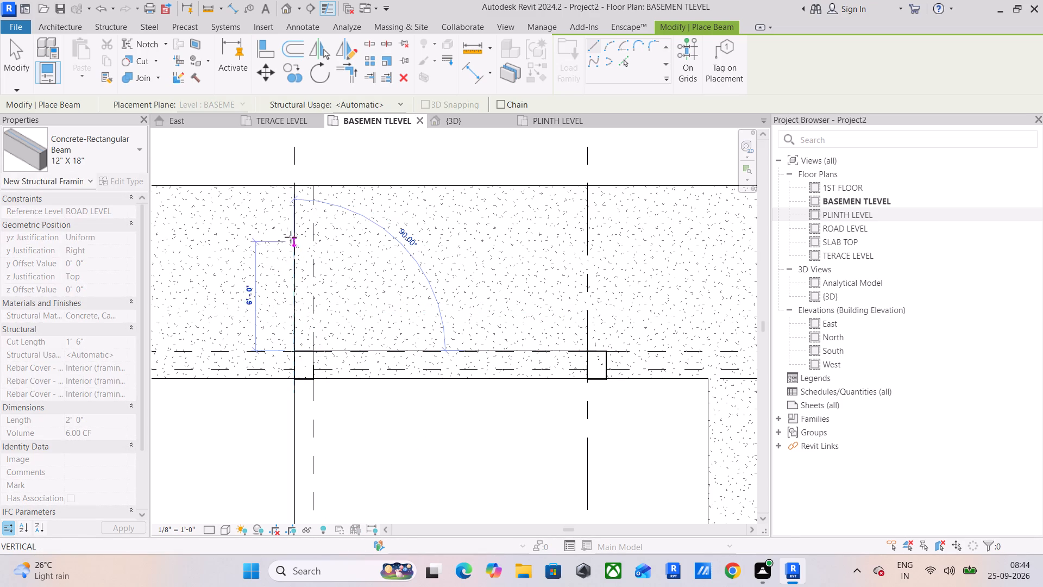
scroll(296, 189, "up", 5)
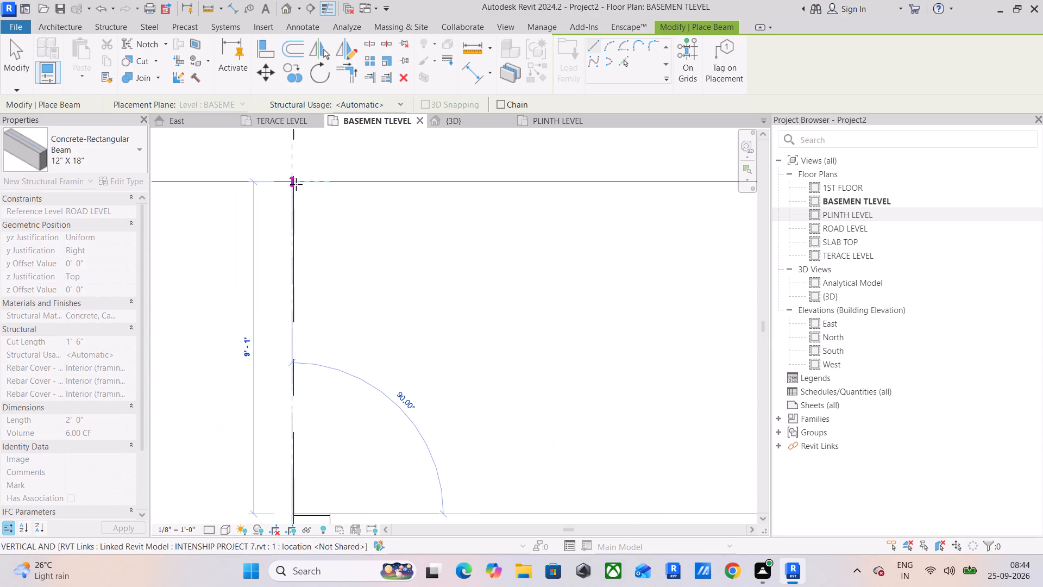
left_click(296, 183)
scroll(344, 335, "down", 5)
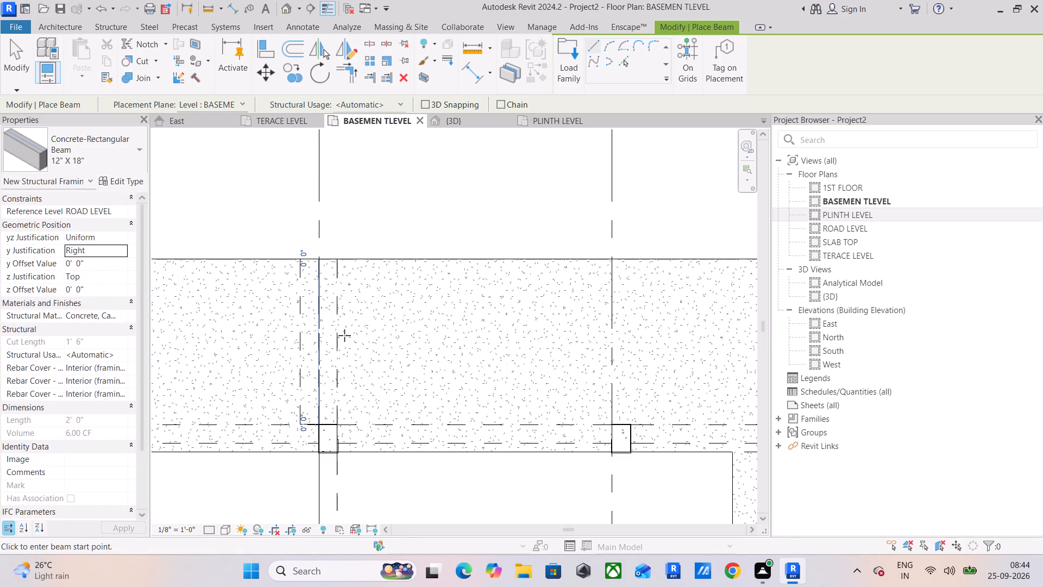
key("Escape")
key("Escape")
key("Escape")
Move the new cantilever beam 1' 0 1/2" horizontally to line up with the column above the stairs.
left_click(305, 351)
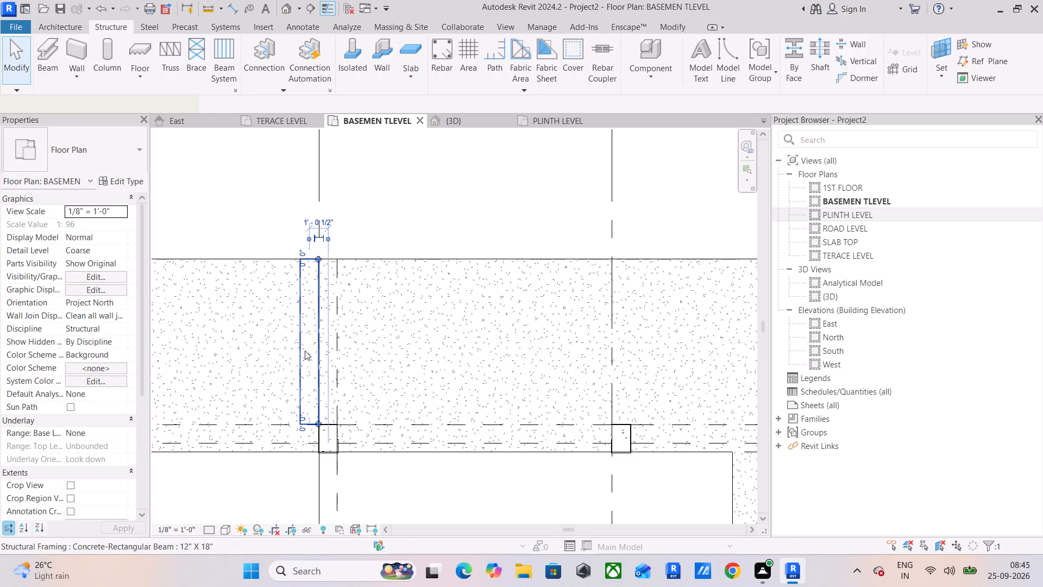
key("space")
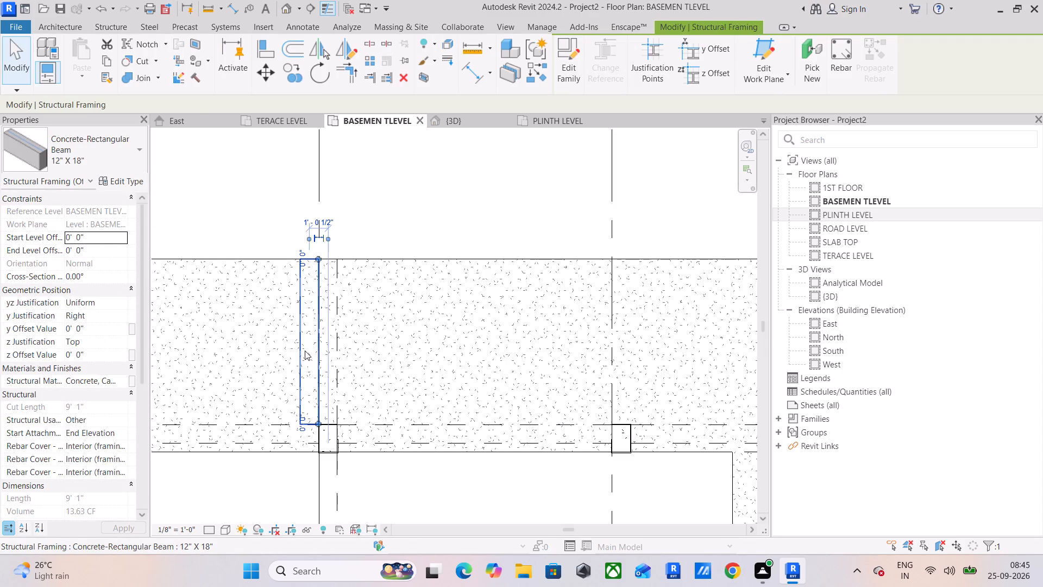
key("Tab")
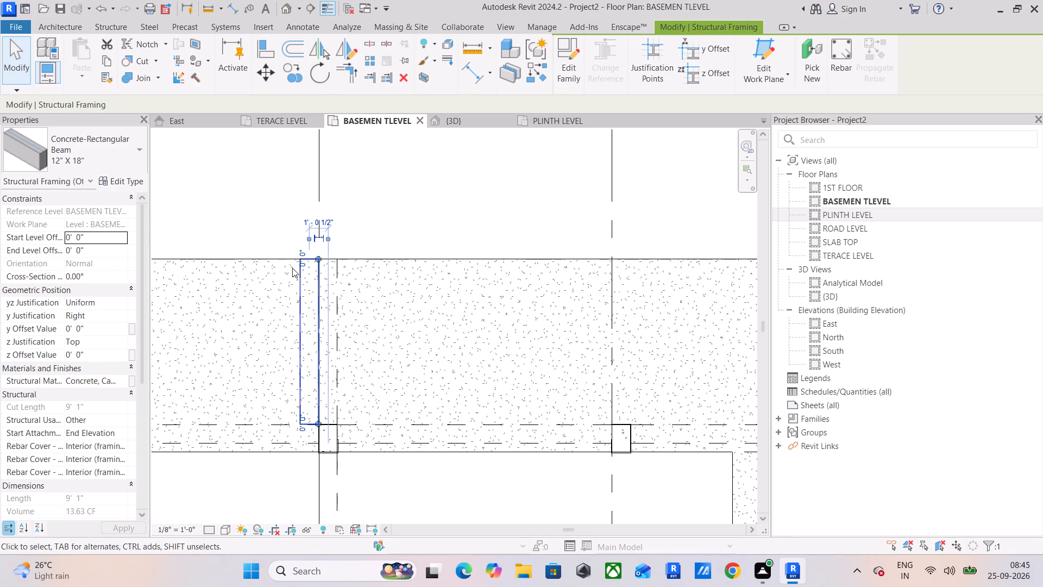
left_click(273, 71)
scroll(319, 423, "up", 6)
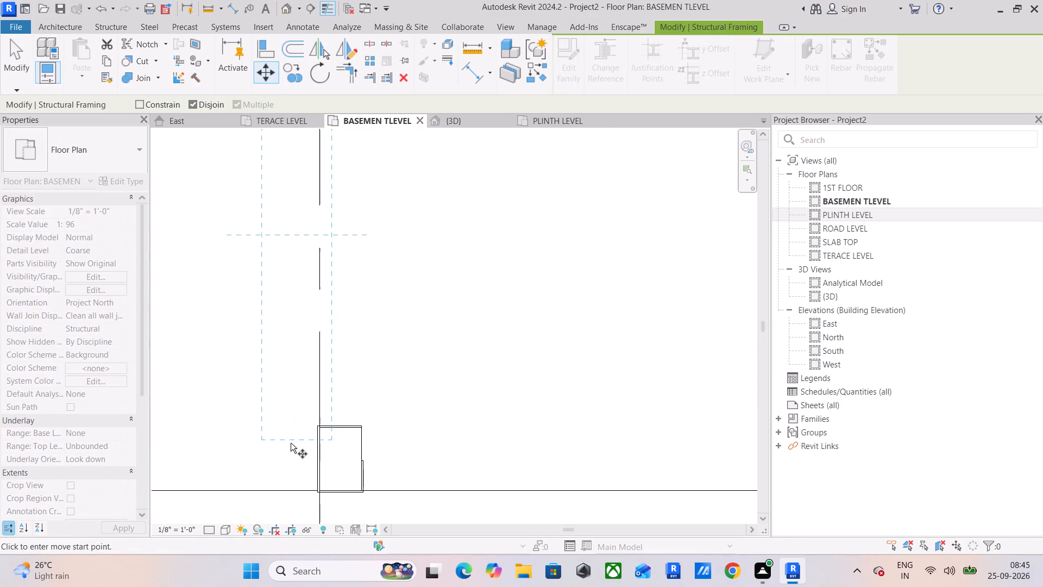
left_click(277, 426)
scroll(321, 427, "up", 5)
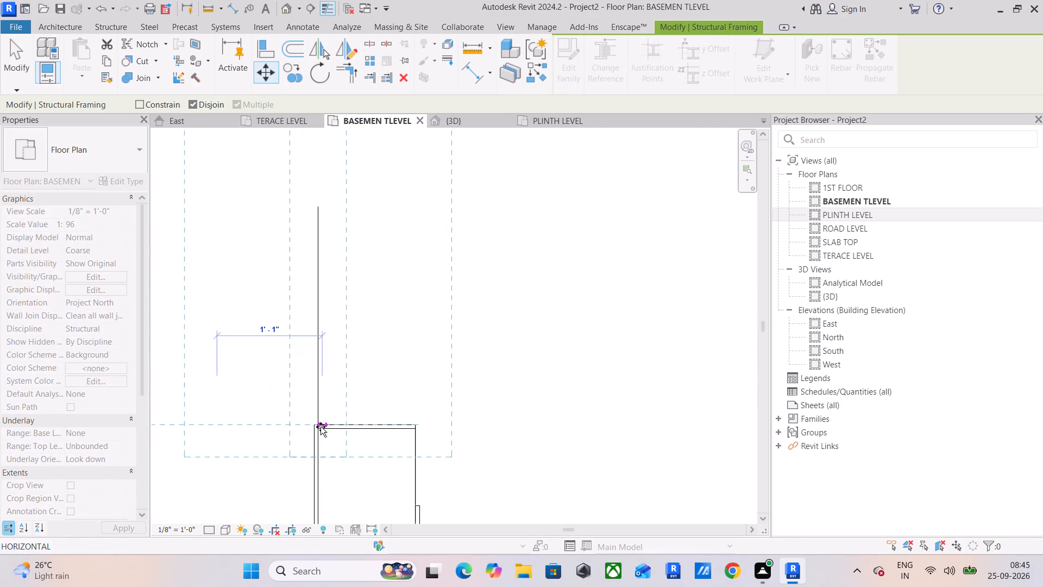
scroll(321, 427, "up", 6)
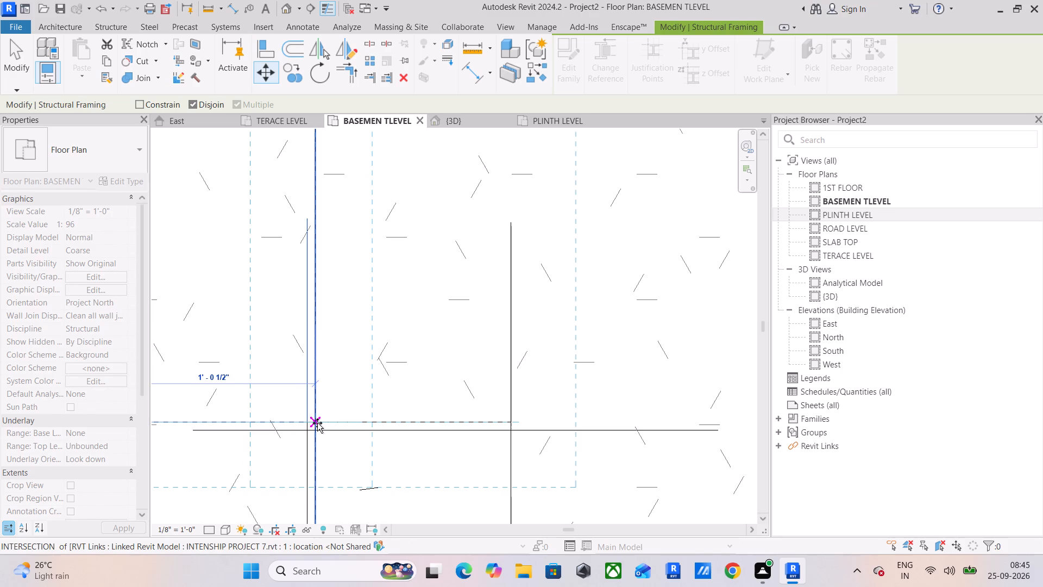
left_click(317, 423)
scroll(336, 415, "down", 12)
scroll(448, 397, "down", 5)
middle_click_drag(456, 392, 310, 403)
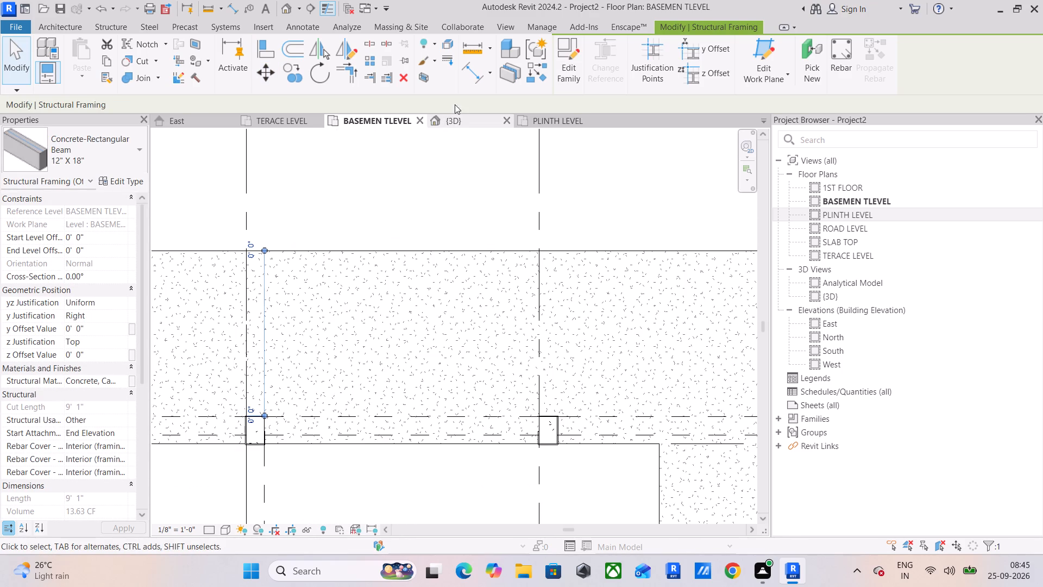
left_click(307, 346)
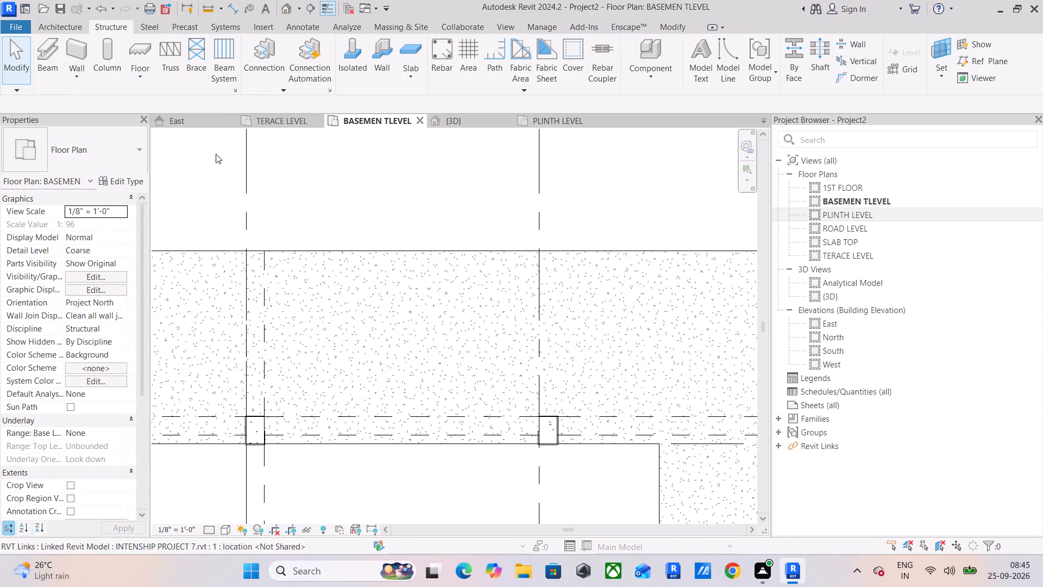
Draw a right-justified 12" X 18" beam from the second column's outer corner on grid A straight up to the slab edge.
left_click(58, 61)
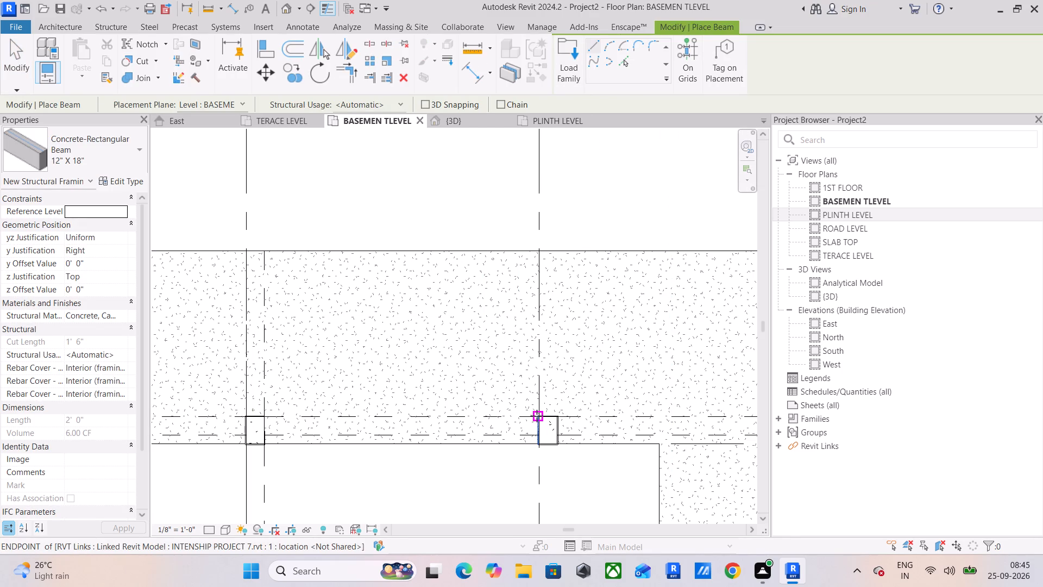
scroll(538, 413, "up", 11)
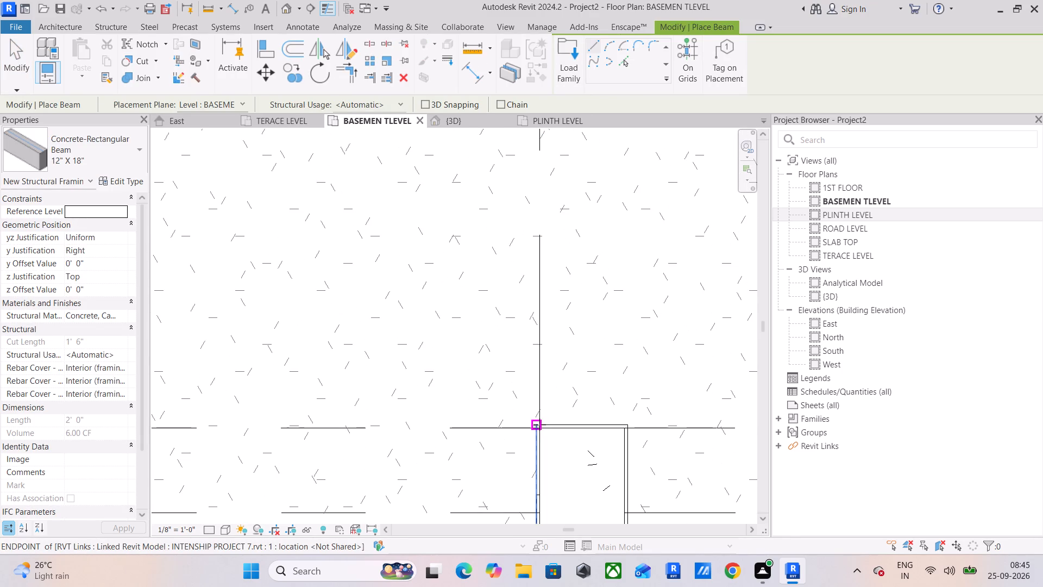
scroll(542, 423, "up", 12)
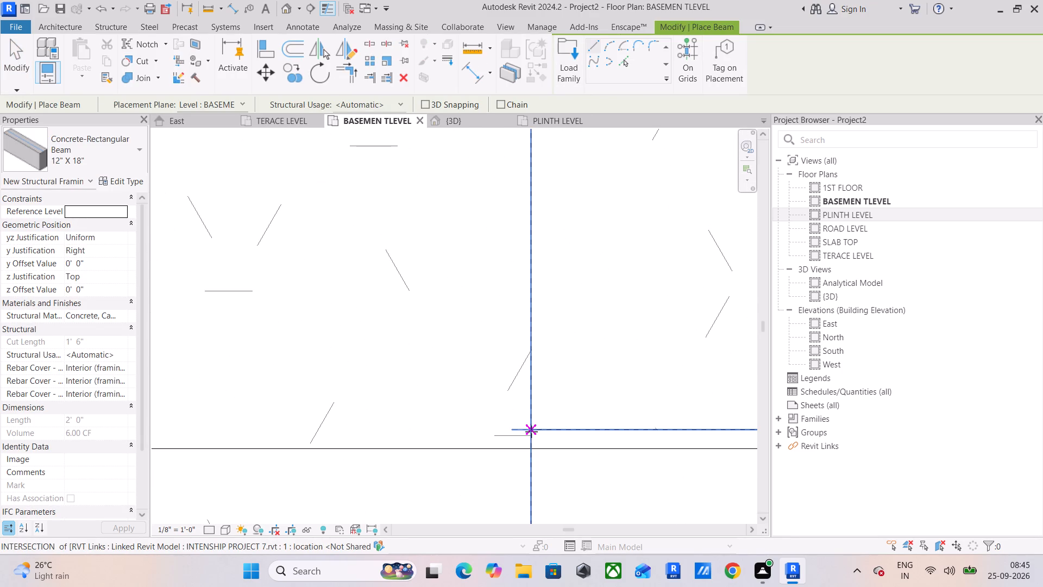
left_click(531, 432)
scroll(520, 276, "down", 11)
middle_click_drag(520, 270, 507, 483)
scroll(525, 366, "down", 2)
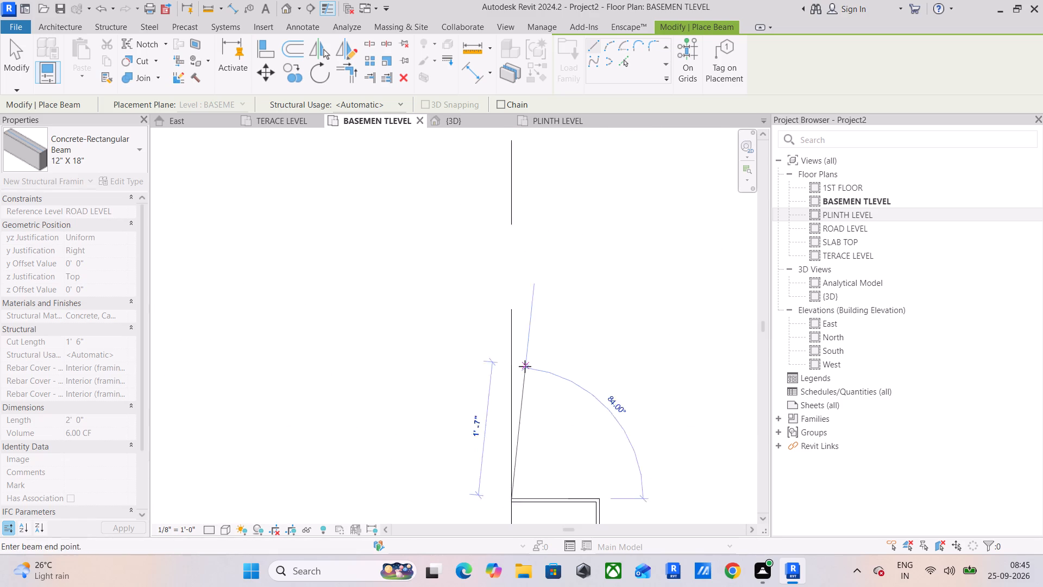
scroll(525, 366, "down", 4)
middle_click_drag(501, 297, 499, 482)
left_click(516, 236)
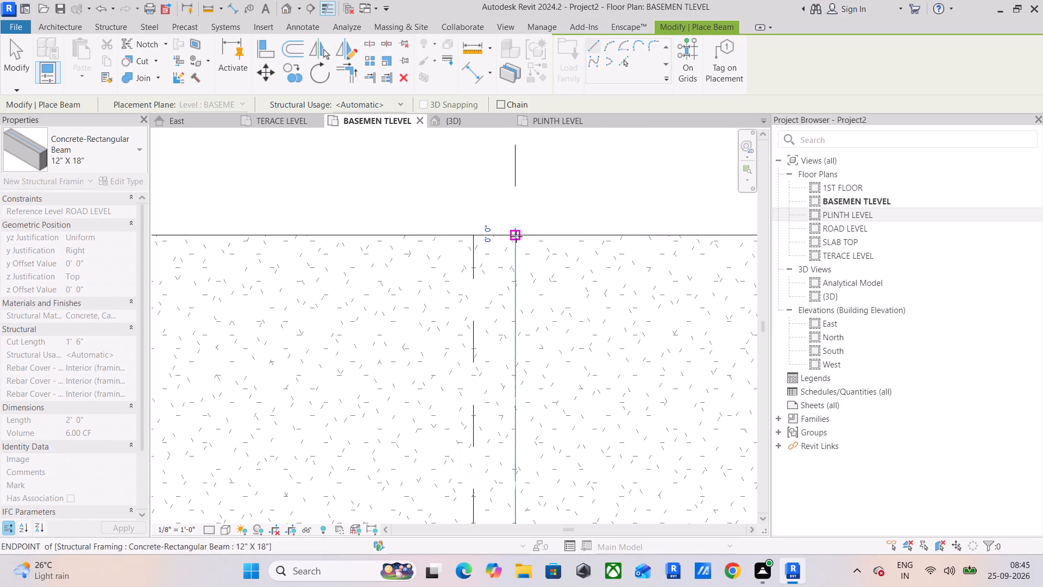
Draw a 12" X 18" beam about 9' 1" long from the third column on grid A straight up to the slab edge.
scroll(514, 244, "down", 11)
middle_click_drag(529, 313, 410, 286)
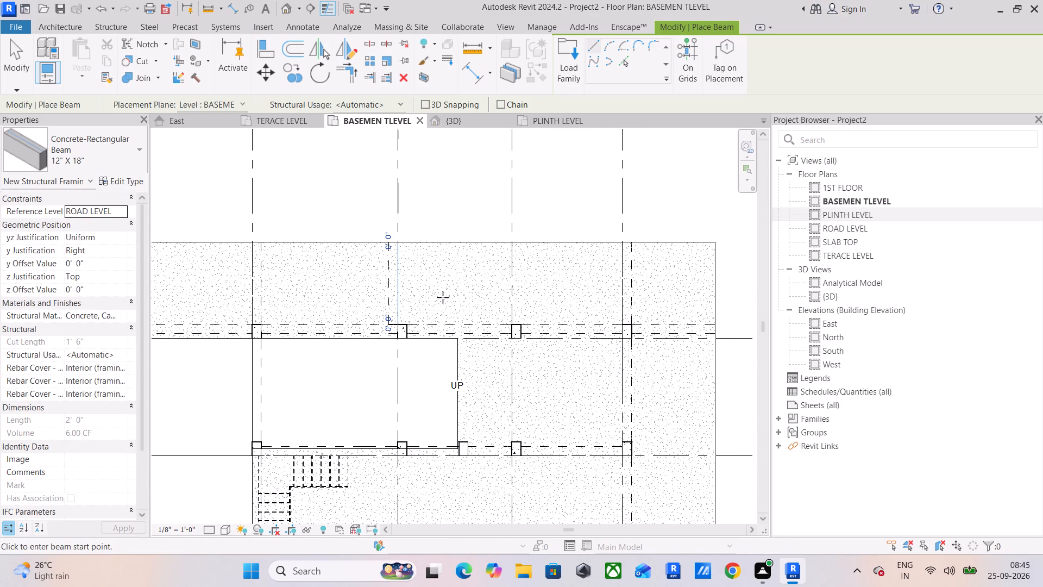
scroll(512, 321, "up", 10)
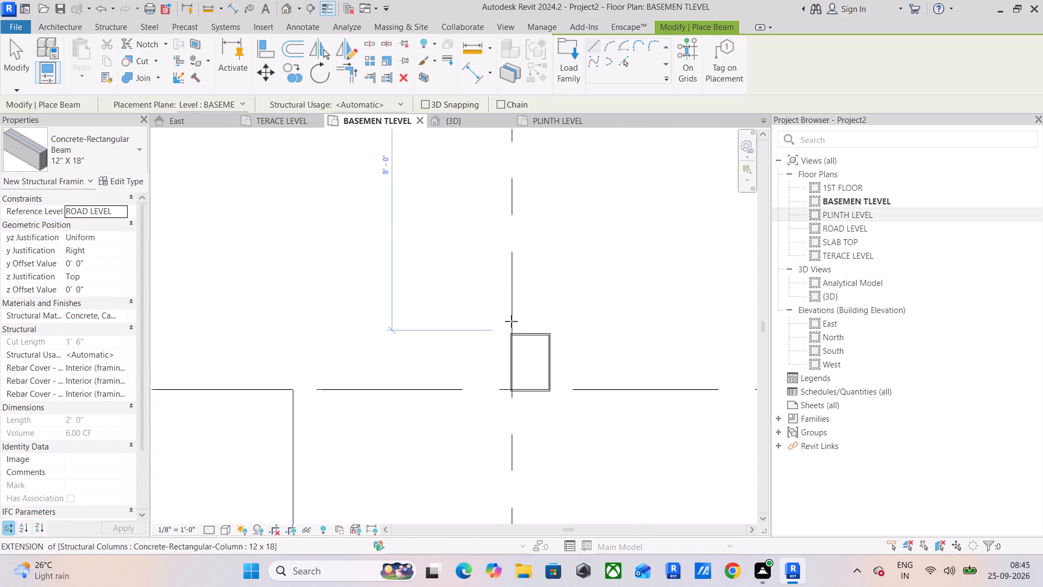
scroll(511, 321, "up", 12)
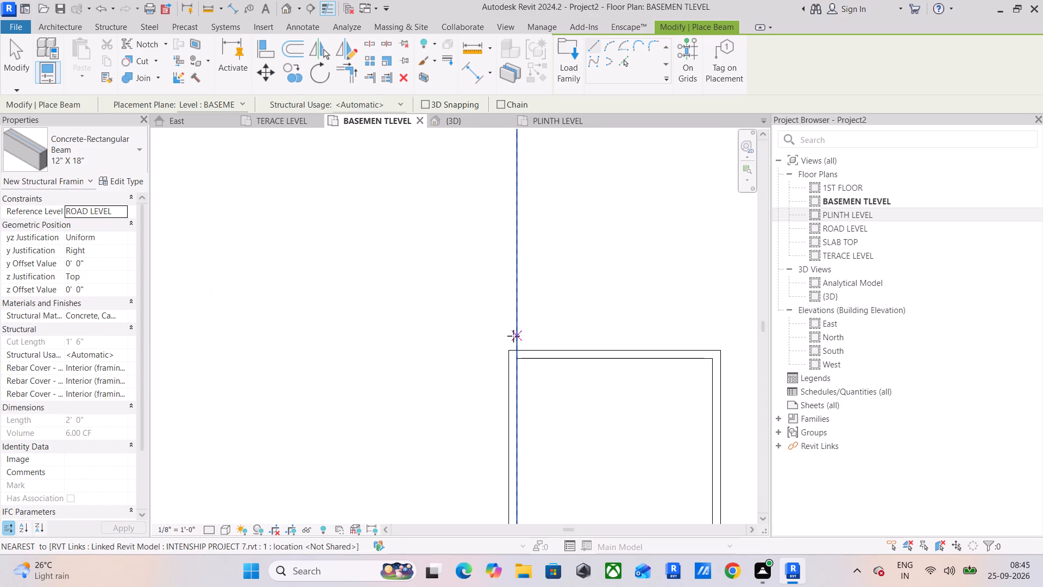
left_click(518, 348)
scroll(517, 279, "down", 11)
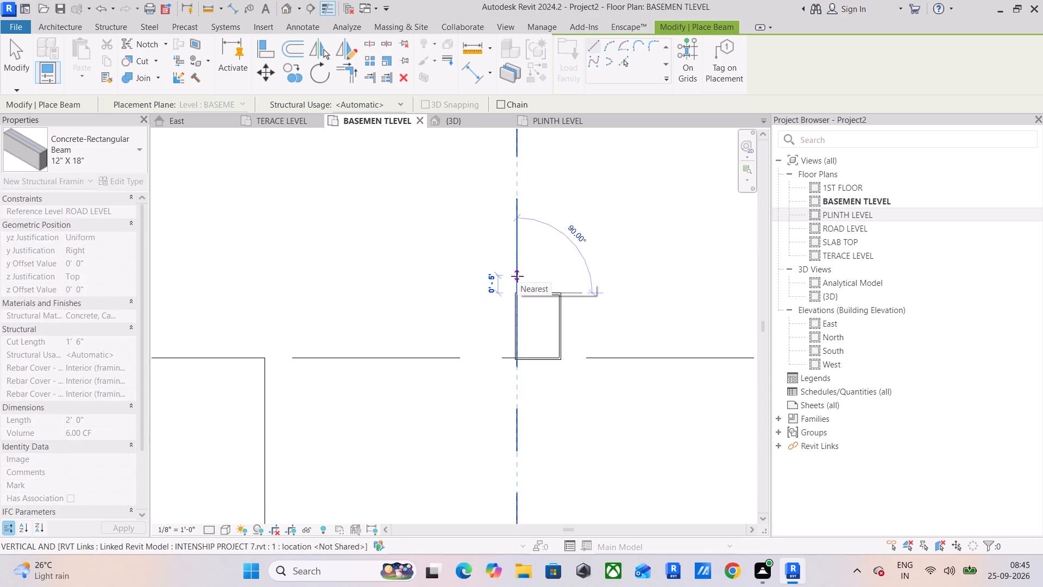
scroll(517, 272, "down", 1)
middle_click_drag(517, 272, 516, 427)
scroll(514, 333, "down", 6)
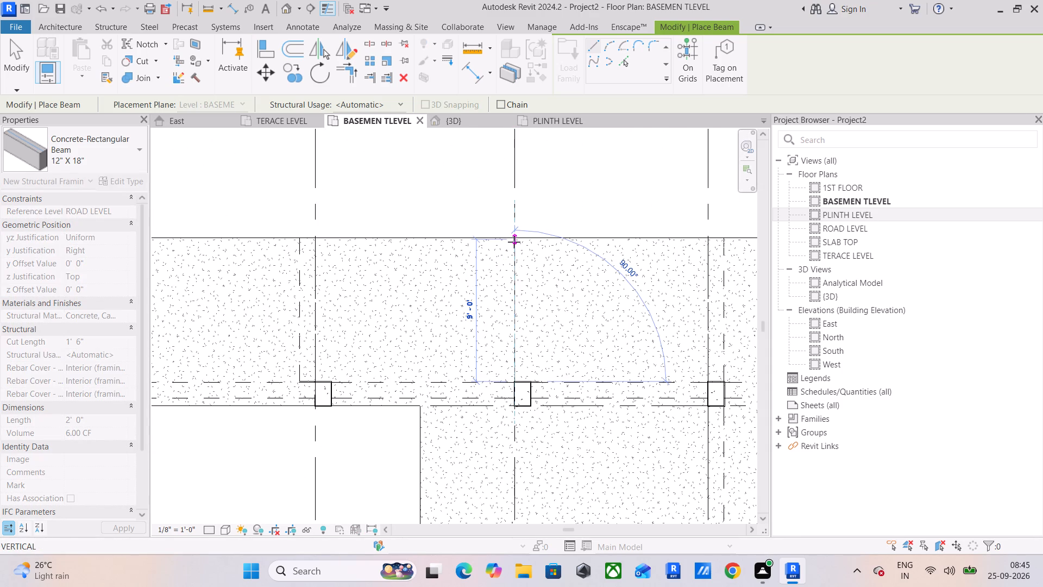
scroll(514, 242, "up", 5)
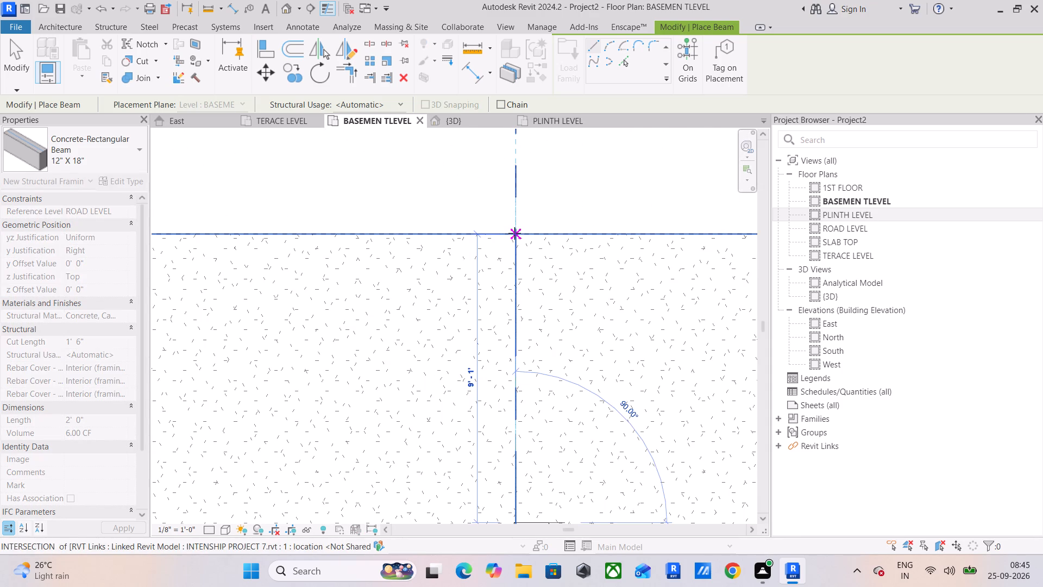
left_click(514, 233)
Draw a 12" X 18" beam from the end column on grid A straight up to the outer slab edge.
scroll(514, 233, "down", 11)
middle_click_drag(546, 279, 436, 297)
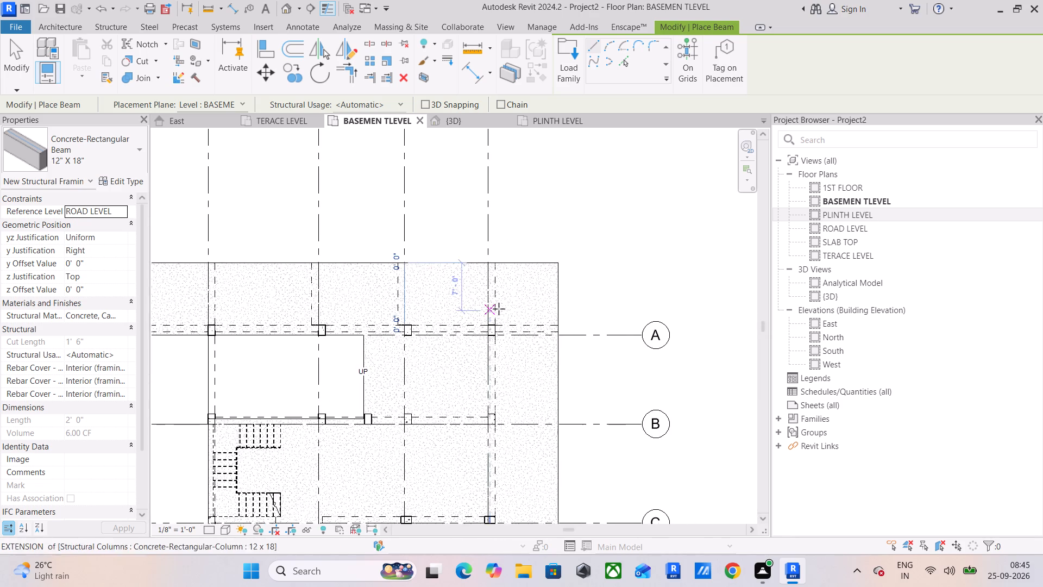
scroll(501, 308, "up", 11)
scroll(467, 348, "up", 9)
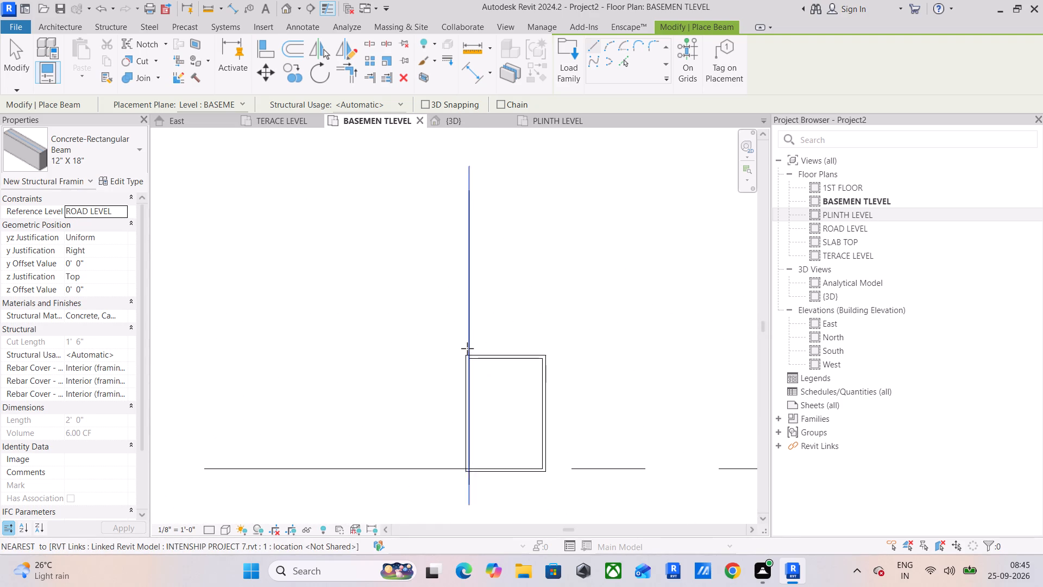
scroll(467, 348, "up", 3)
left_click(473, 361)
scroll(469, 246, "down", 3)
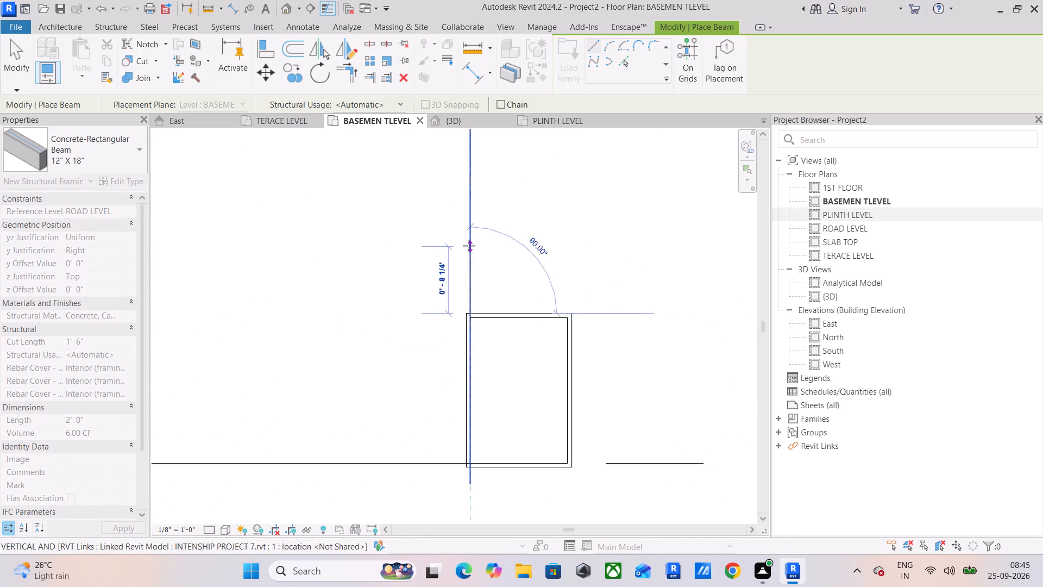
scroll(469, 246, "down", 8)
middle_click_drag(473, 232, 473, 420)
scroll(496, 210, "down", 5)
middle_click_drag(486, 192, 477, 211)
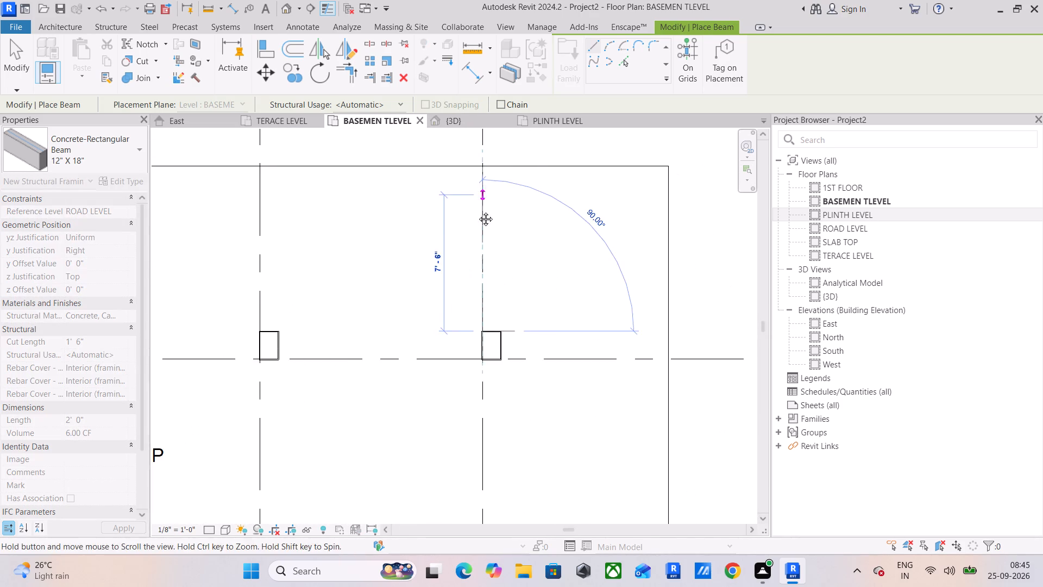
middle_click_drag(477, 211, 472, 266)
scroll(471, 243, "up", 4)
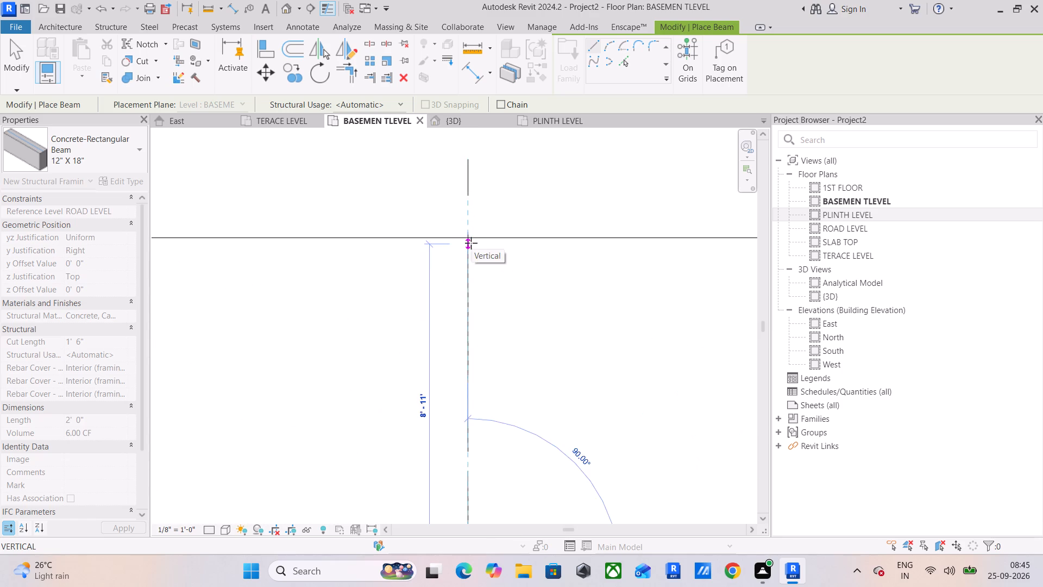
scroll(471, 243, "up", 6)
left_click(465, 235)
Draw a horizontal 12" X 18" beam about 9' 2 1/2" long from the grid A end column's outer corner to the side slab edge.
scroll(465, 235, "down", 12)
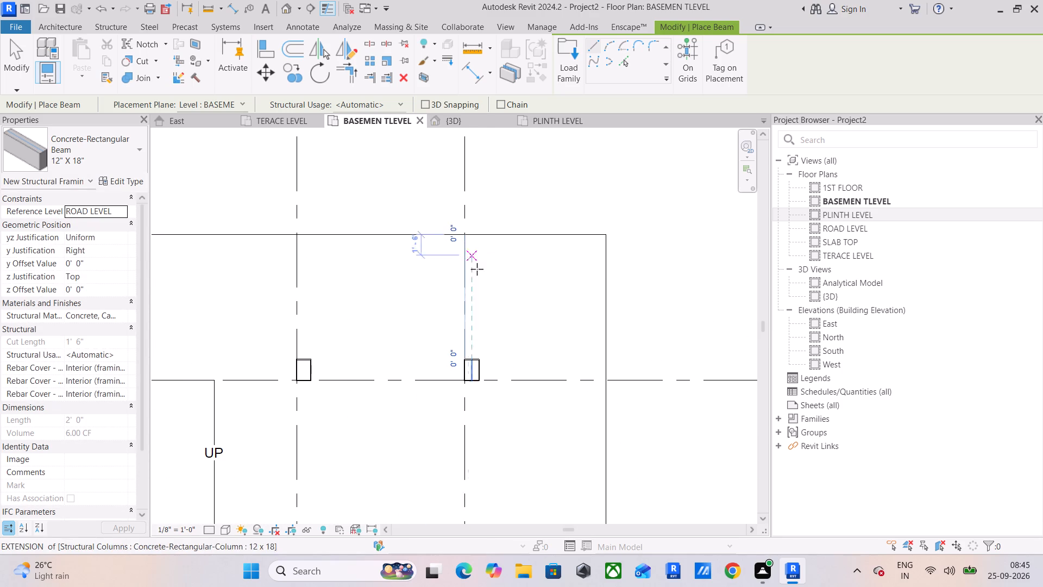
middle_click_drag(507, 379, 491, 257)
scroll(468, 245, "up", 5)
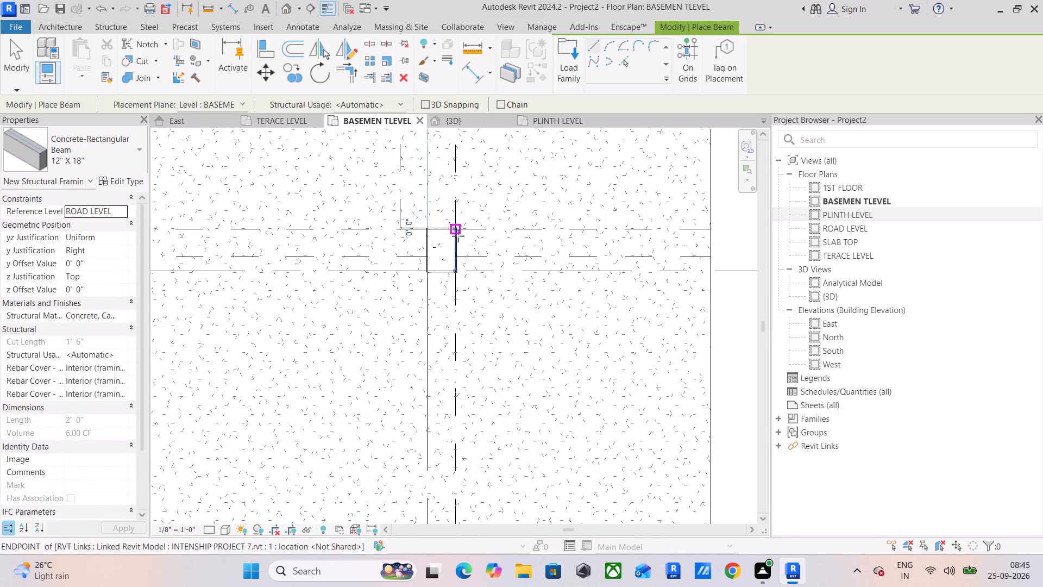
scroll(457, 233, "up", 11)
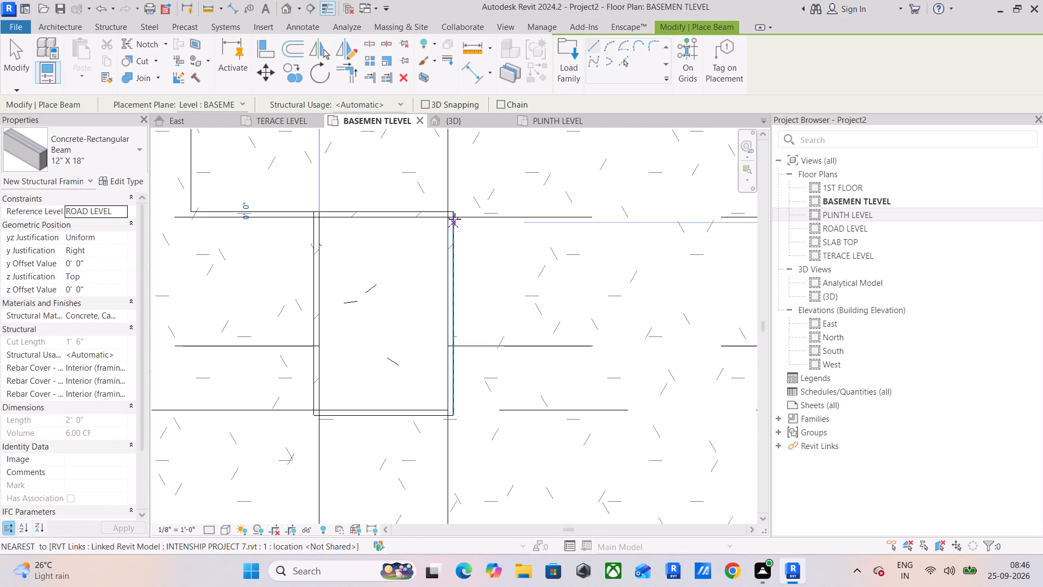
scroll(457, 223, "up", 5)
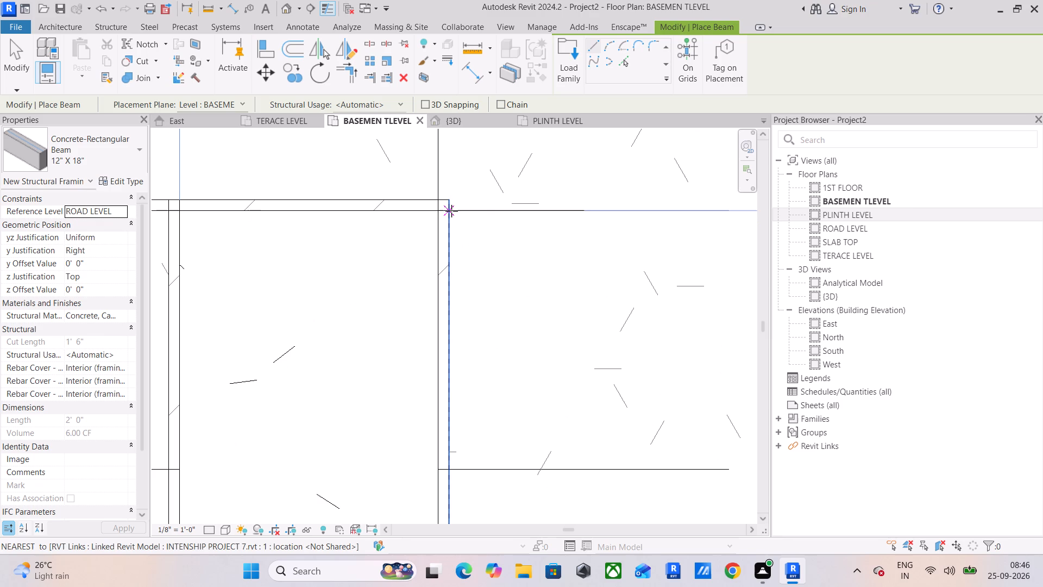
left_click(451, 211)
scroll(588, 198, "down", 10)
middle_click_drag(599, 198, 241, 246)
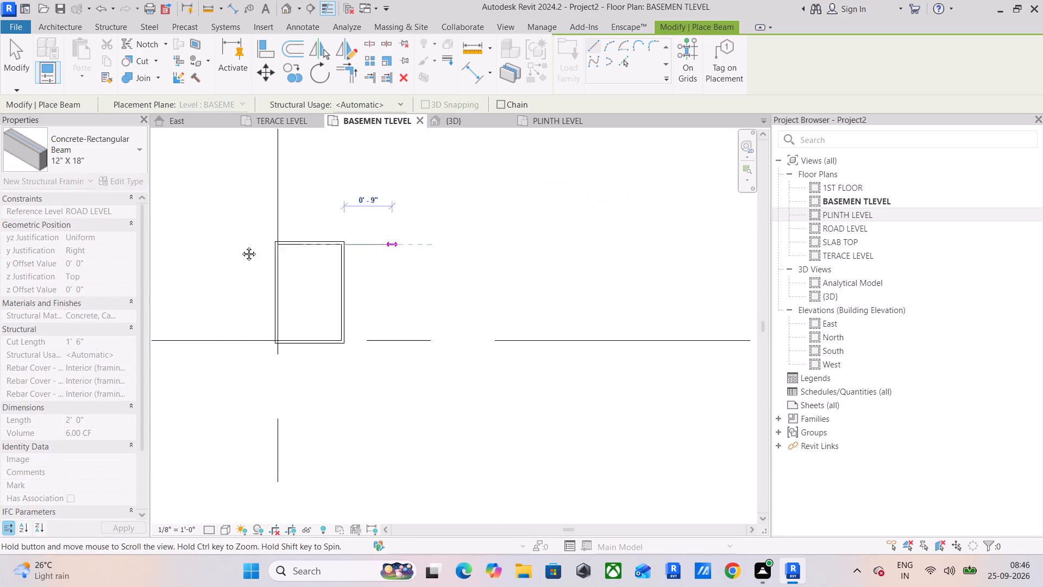
middle_click_drag(241, 246, 209, 248)
scroll(491, 245, "down", 5)
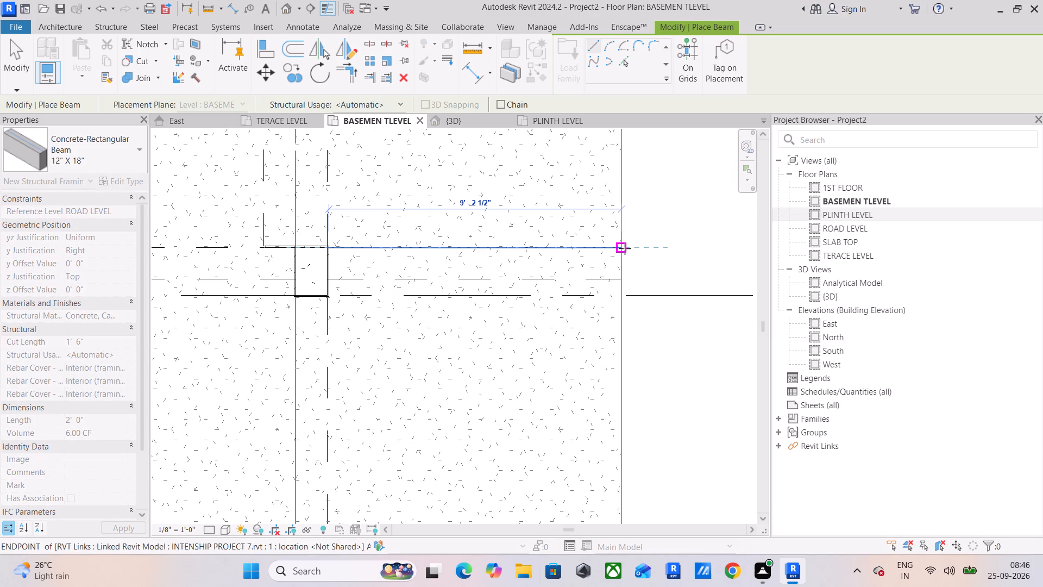
left_click(625, 248)
Draw a horizontal 12" X 18" beam from the grid A end column's upper corner to the third column's facing corner.
scroll(435, 268, "down", 5)
middle_click_drag(445, 268, 601, 267)
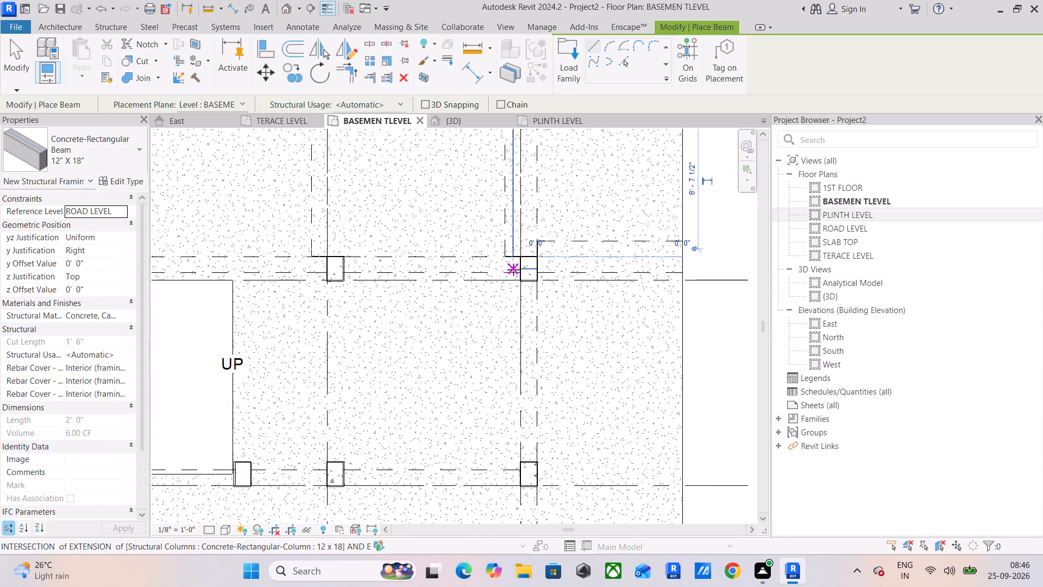
scroll(513, 267, "up", 10)
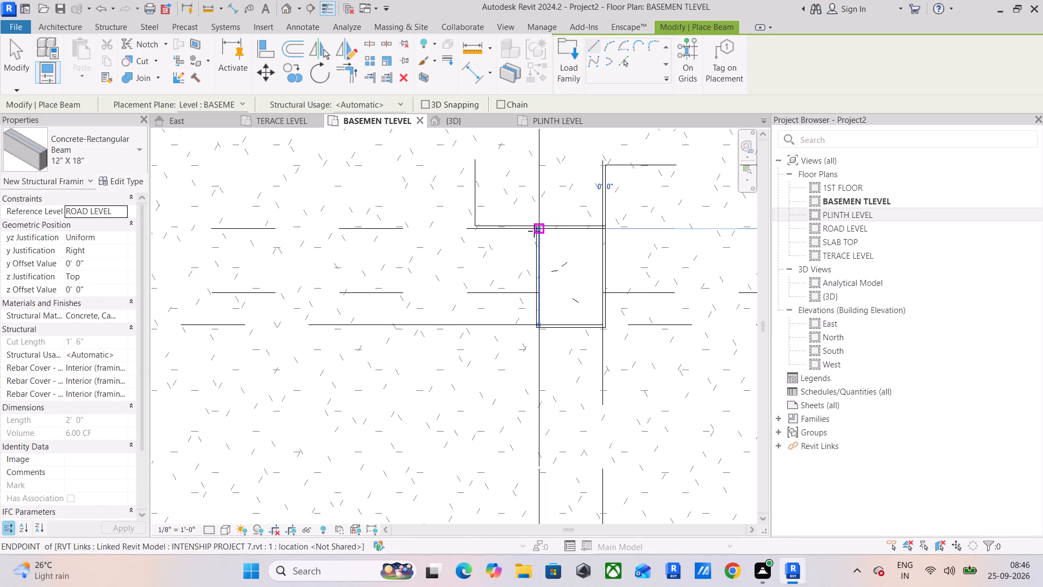
scroll(534, 231, "up", 10)
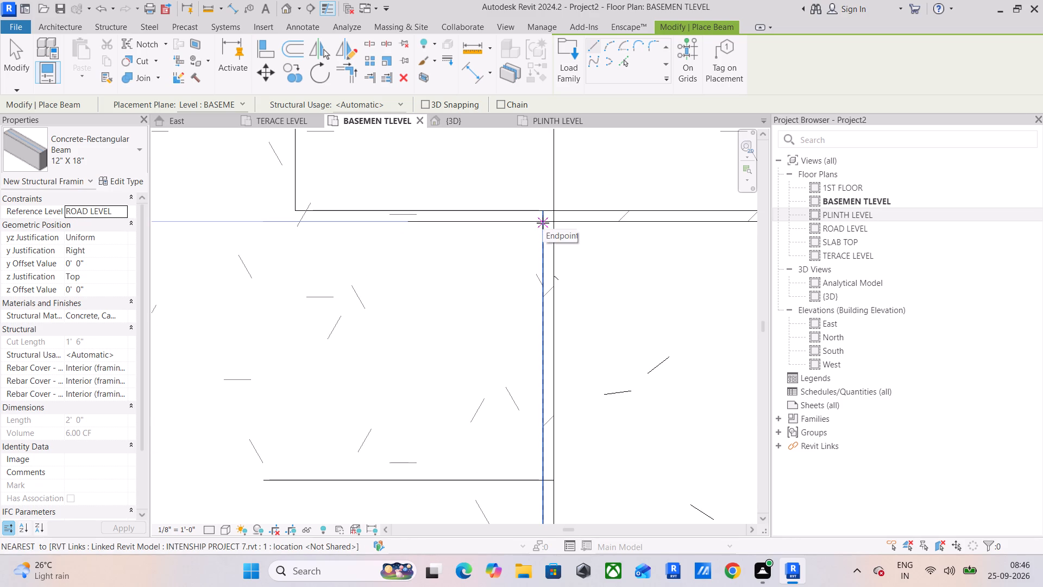
left_click_drag(543, 223, 536, 223)
scroll(317, 224, "down", 6)
middle_click_drag(317, 224, 696, 267)
scroll(530, 274, "down", 5)
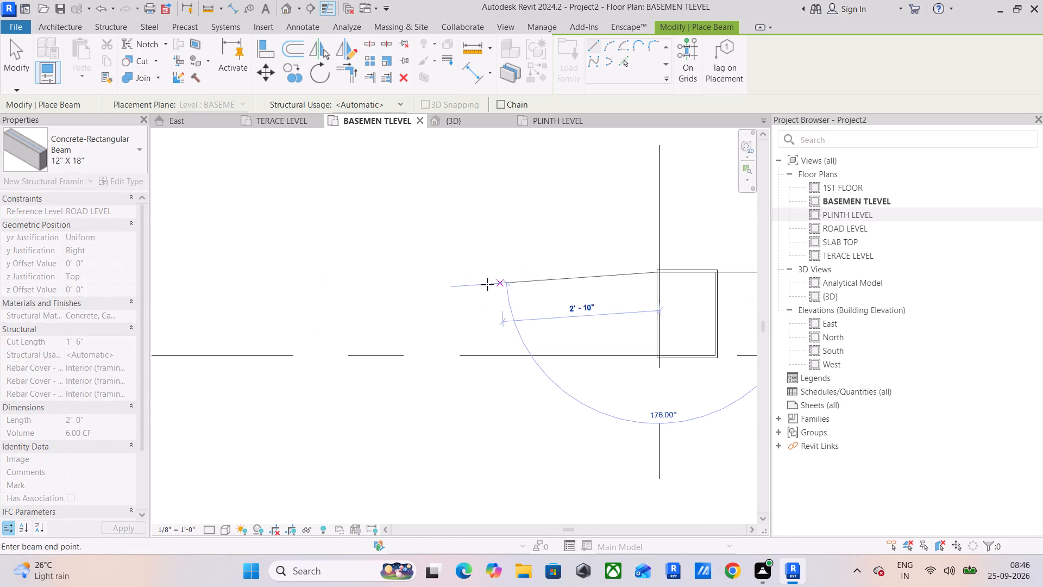
middle_click_drag(378, 284, 623, 282)
scroll(290, 270, "up", 11)
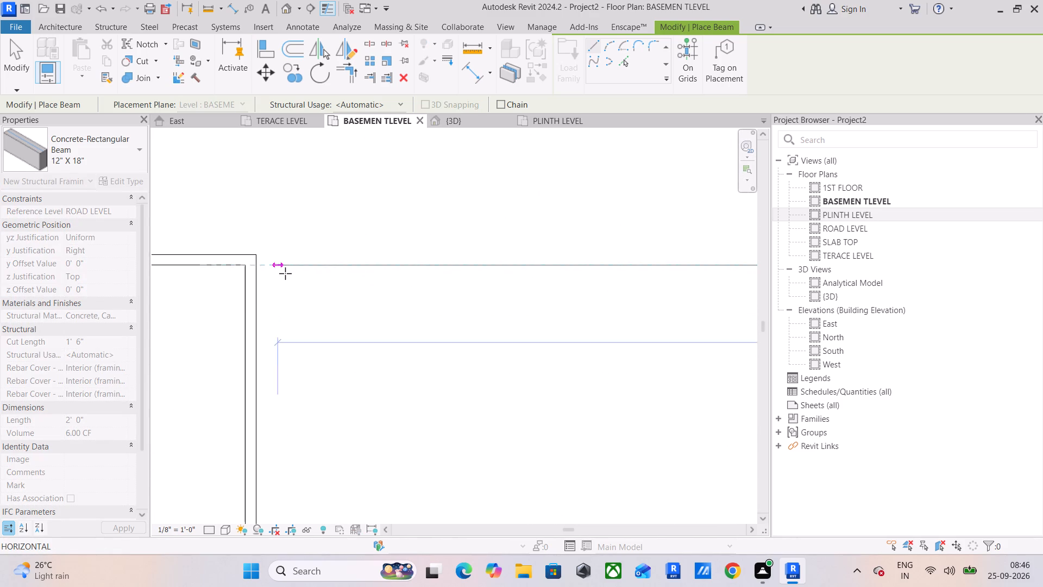
left_click(253, 272)
Draw a horizontal 12" X 18" beam along grid A from the third column's upper corner to the second column.
scroll(253, 272, "down", 7)
middle_click_drag(253, 272, 543, 279)
scroll(437, 280, "up", 11)
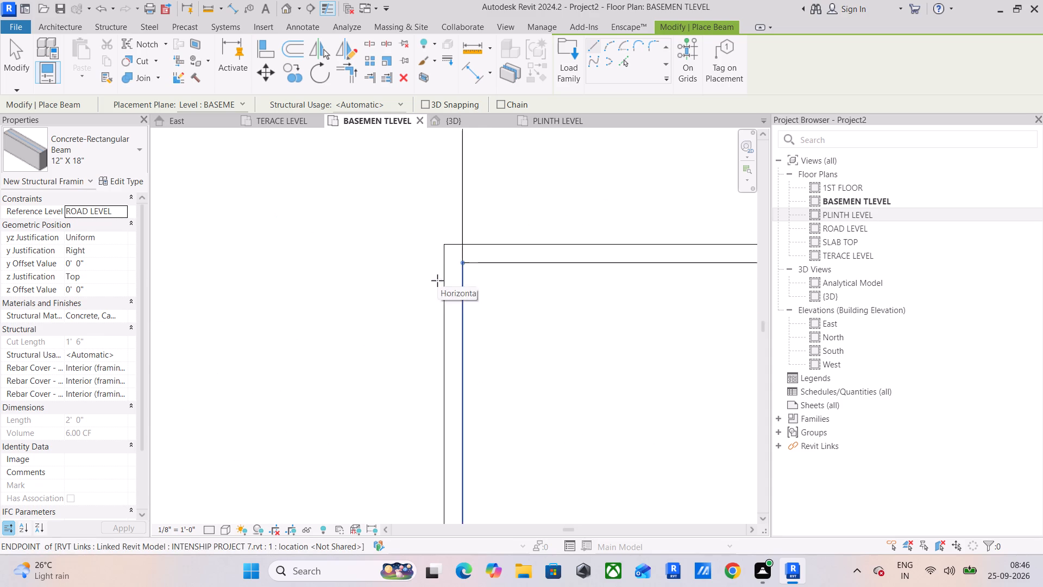
left_click(444, 265)
scroll(291, 248, "down", 5)
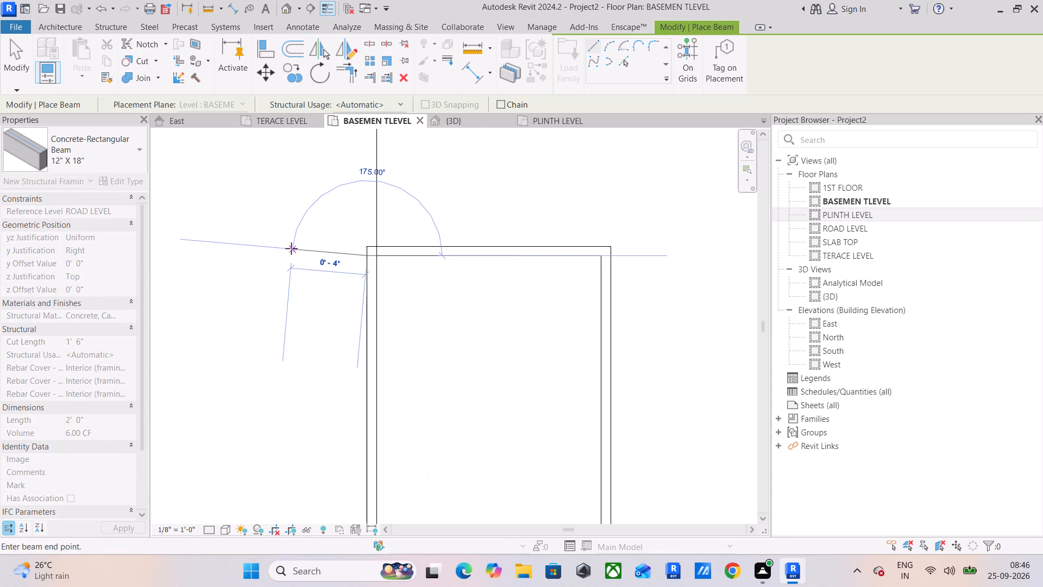
scroll(291, 248, "down", 4)
middle_click_drag(297, 262, 570, 269)
scroll(574, 269, "down", 6)
scroll(505, 275, "down", 4)
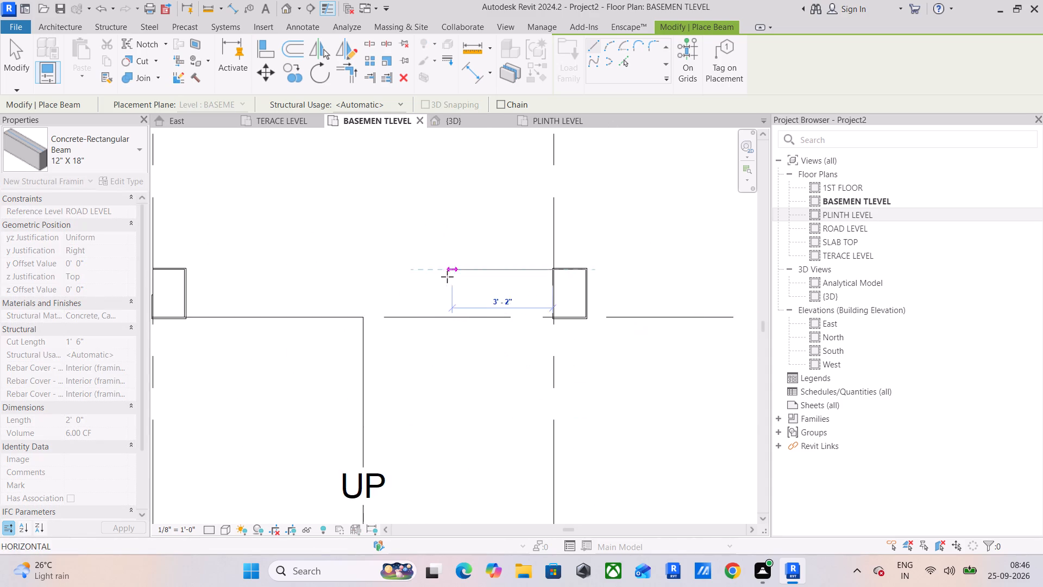
scroll(447, 277, "down", 3)
middle_click_drag(447, 277, 640, 272)
scroll(480, 271, "up", 9)
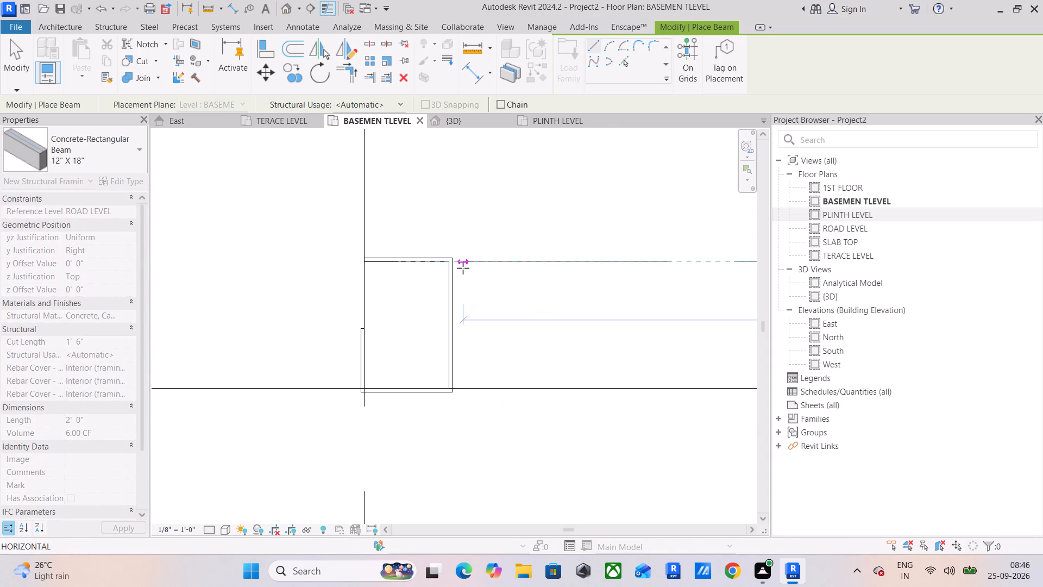
scroll(463, 268, "up", 6)
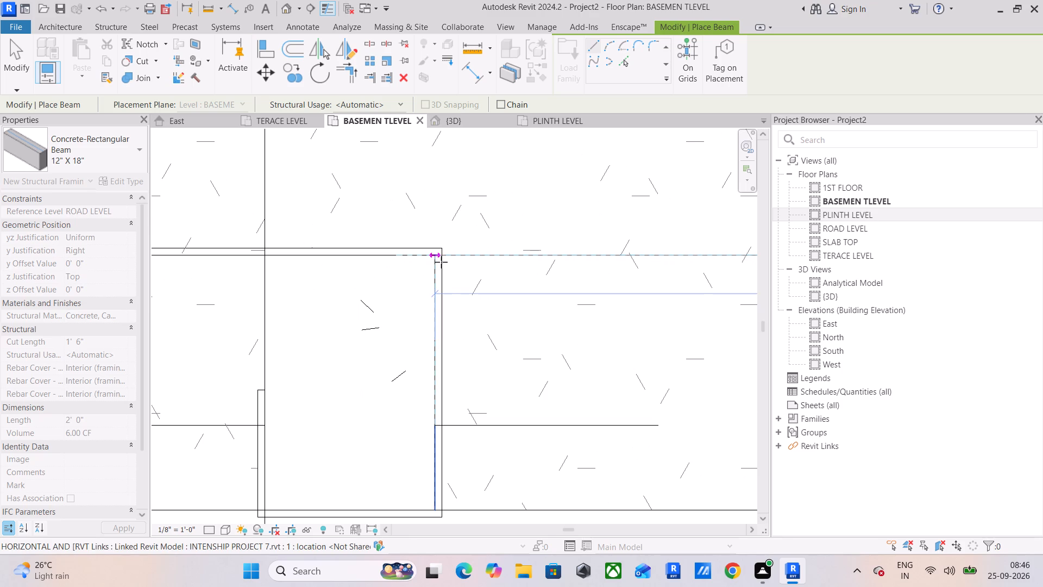
left_click(441, 262)
Draw a horizontal 12" X 18" beam along grid A from the second column's upper corner to the first column.
scroll(441, 262, "down", 5)
middle_click_drag(441, 262, 637, 281)
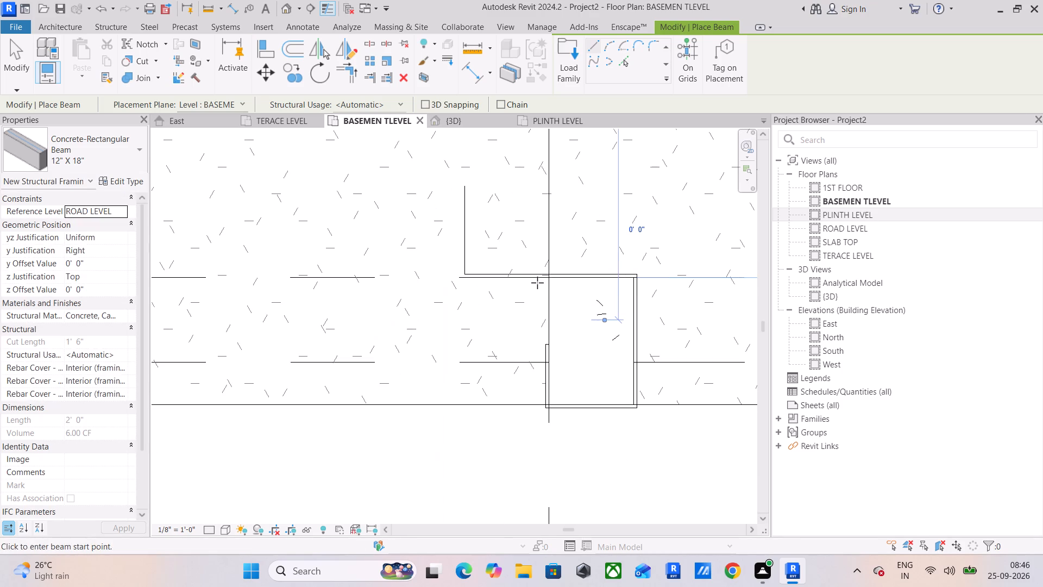
scroll(549, 280, "up", 10)
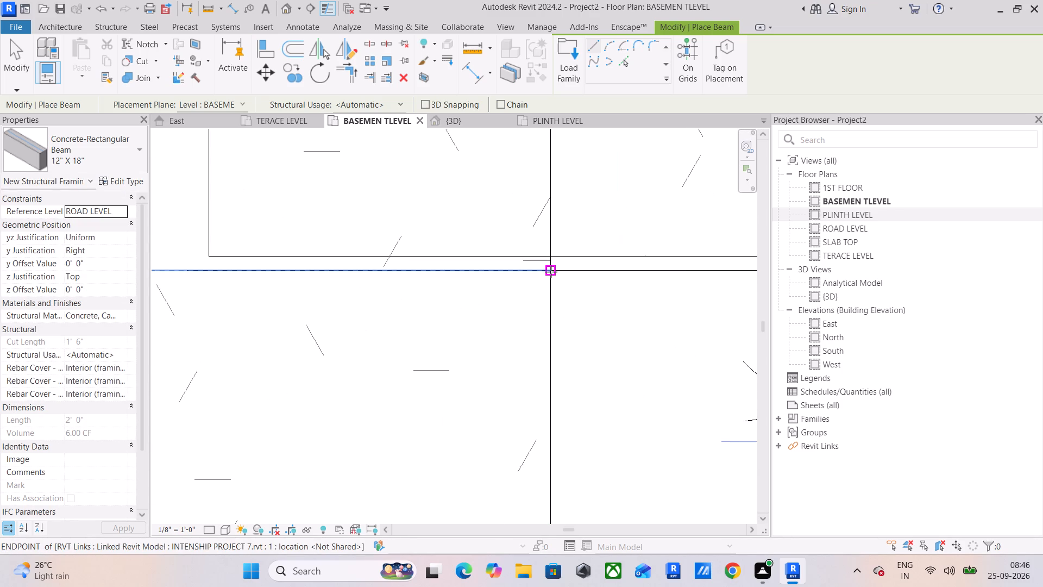
left_click(551, 272)
scroll(467, 271, "down", 5)
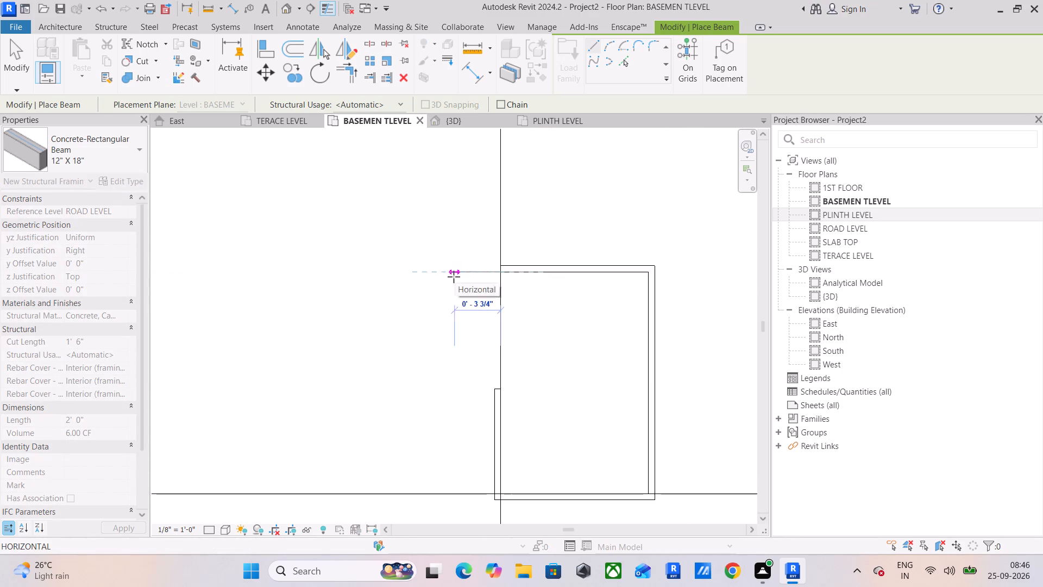
scroll(454, 277, "down", 6)
middle_click_drag(439, 280, 652, 272)
scroll(654, 271, "up", 1)
scroll(426, 265, "down", 5)
middle_click_drag(418, 265, 645, 286)
scroll(645, 286, "up", 1)
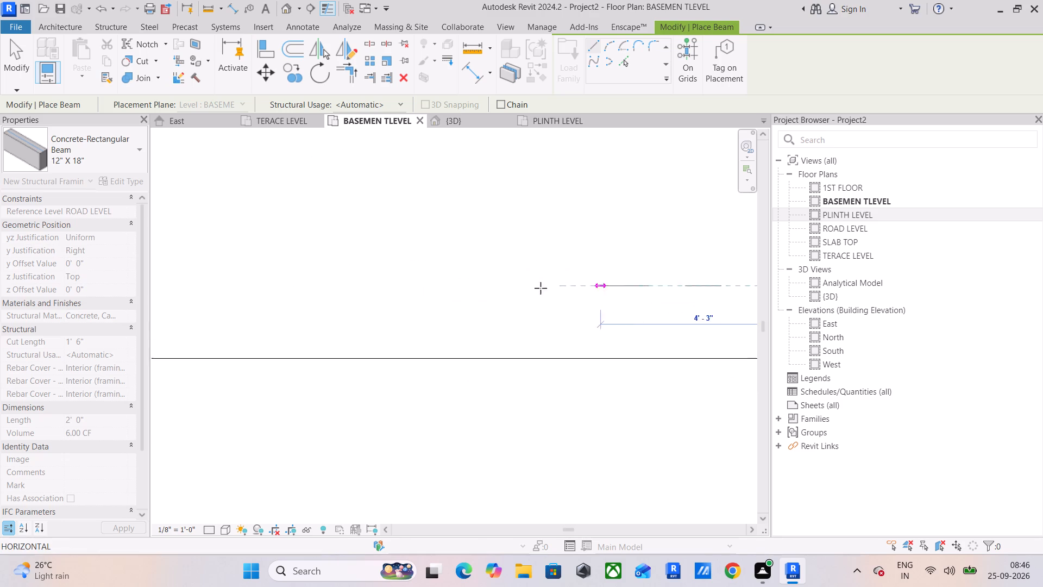
scroll(480, 285, "down", 6)
middle_click_drag(404, 287, 558, 294)
scroll(464, 286, "up", 13)
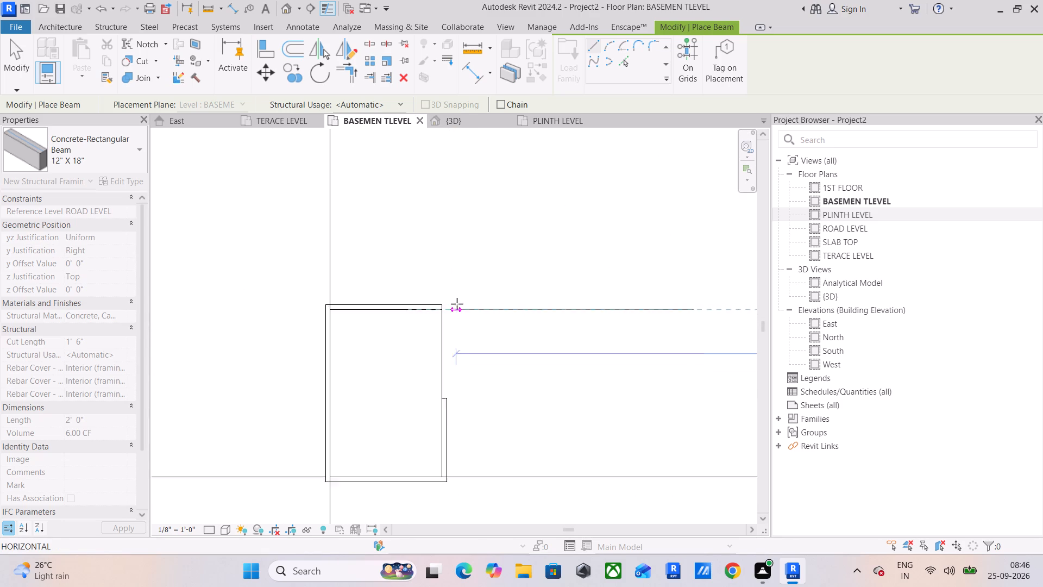
scroll(457, 304, "up", 3)
left_click(435, 316)
Draw a horizontal 12" X 18" beam from the first grid A column's outer corner to the side slab edge, and finish beam placement.
scroll(454, 308, "down", 6)
scroll(377, 310, "down", 4)
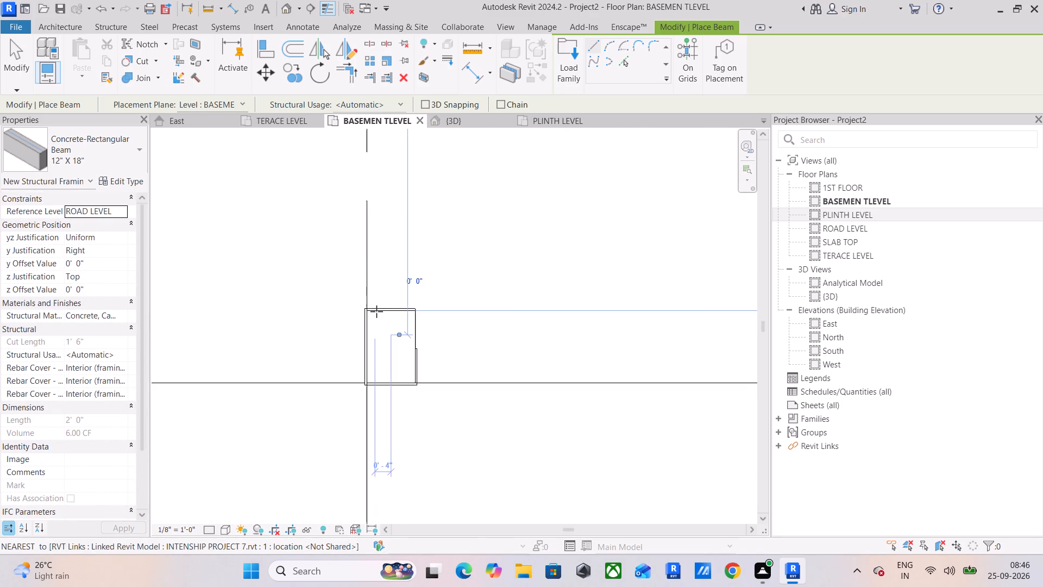
middle_click_drag(346, 318, 447, 317)
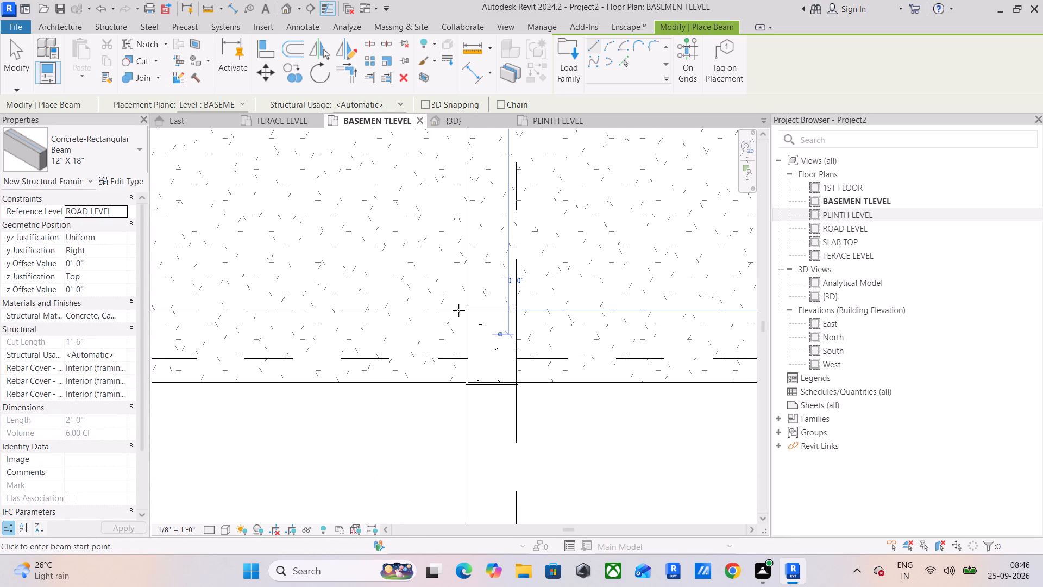
left_click_drag(462, 310, 451, 310)
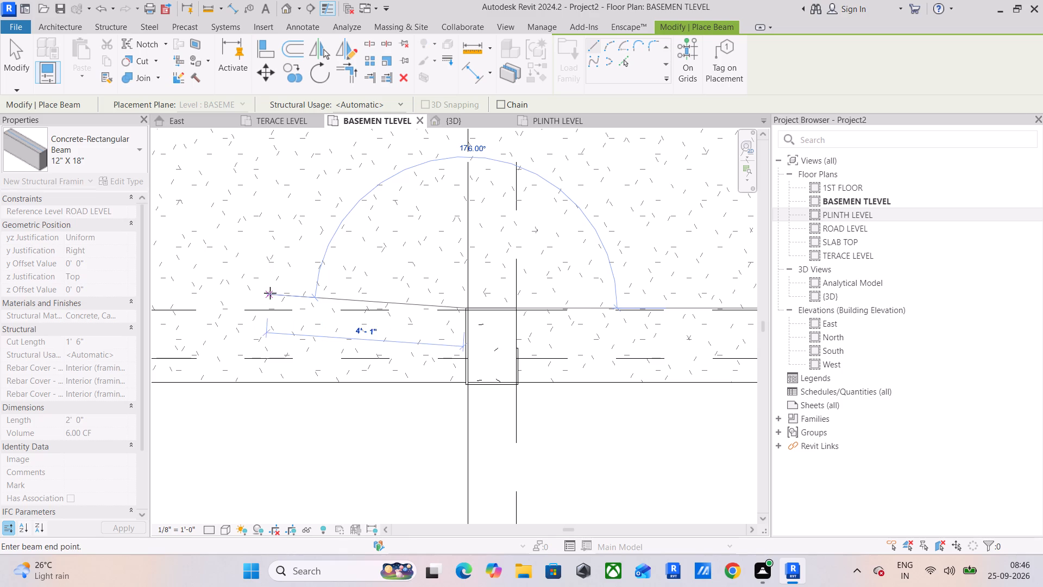
key("Escape")
scroll(476, 314, "up", 11)
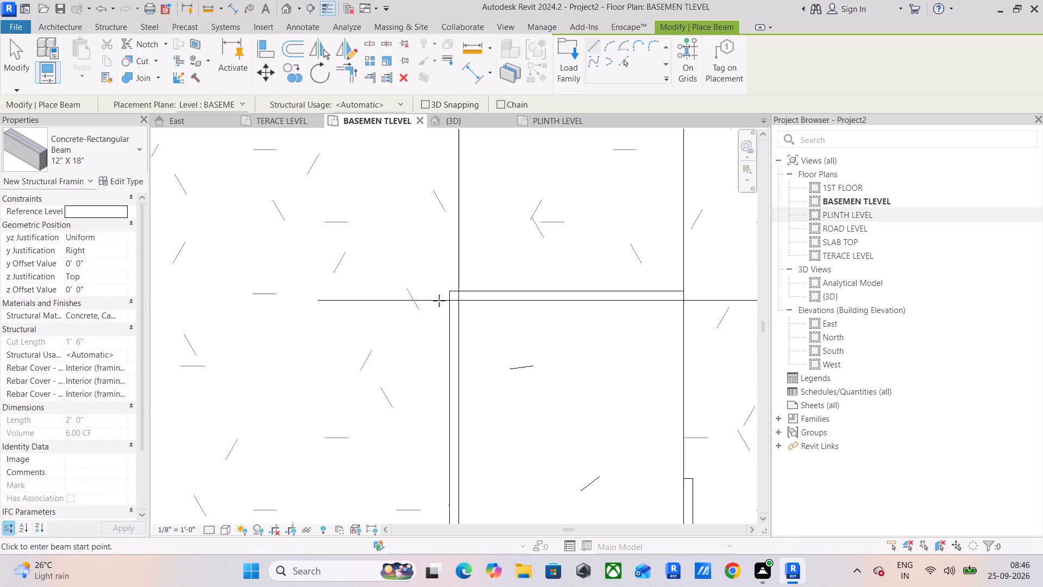
left_click_drag(448, 302, 421, 302)
scroll(327, 301, "down", 6)
middle_click_drag(327, 301, 330, 301)
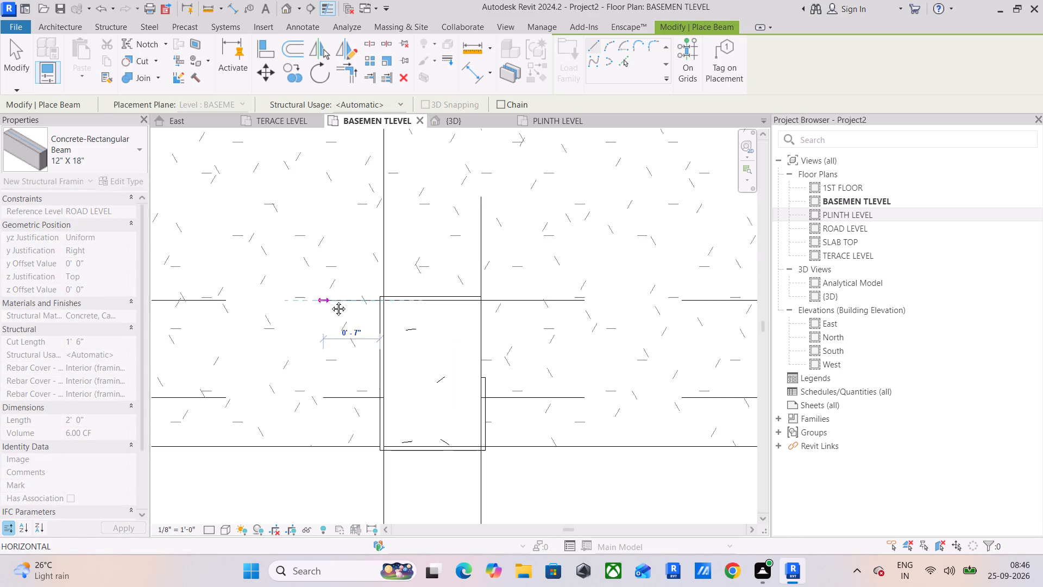
middle_click_drag(330, 301, 596, 346)
scroll(590, 342, "down", 6)
middle_click_drag(493, 336, 728, 336)
scroll(579, 338, "down", 5)
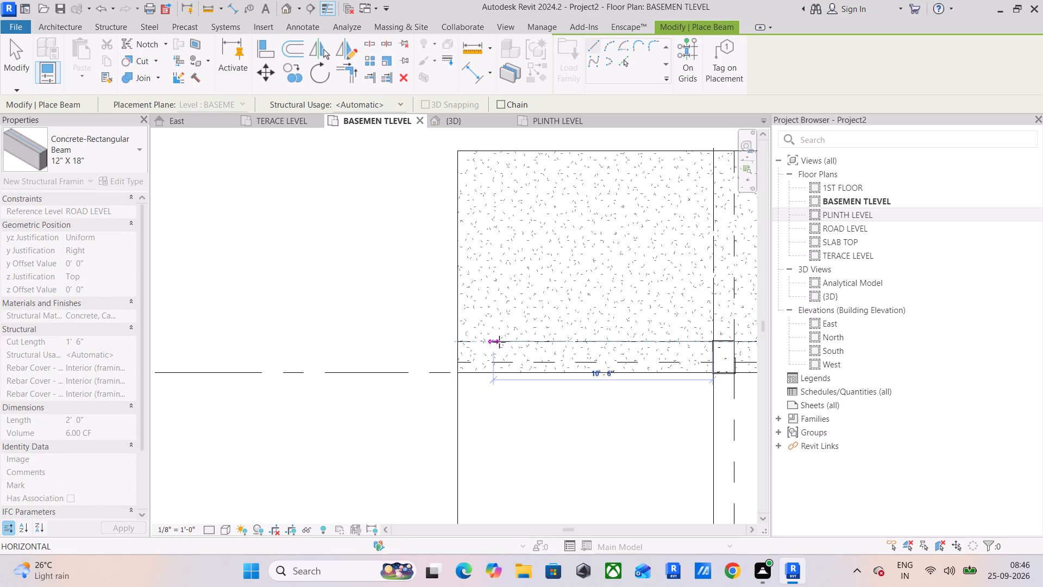
left_click(463, 341)
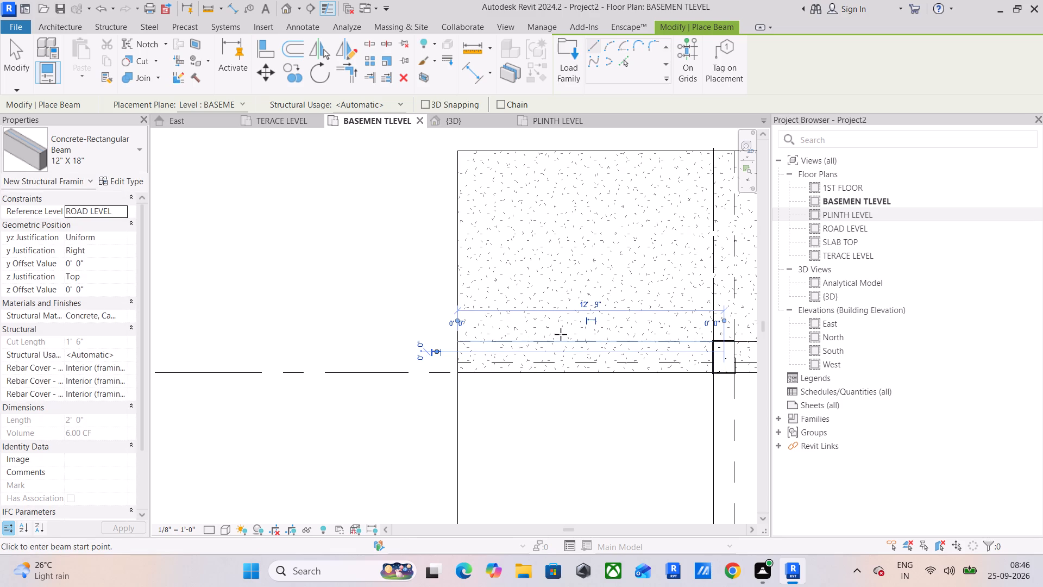
key("Escape")
key("Escape")
key("Escape")
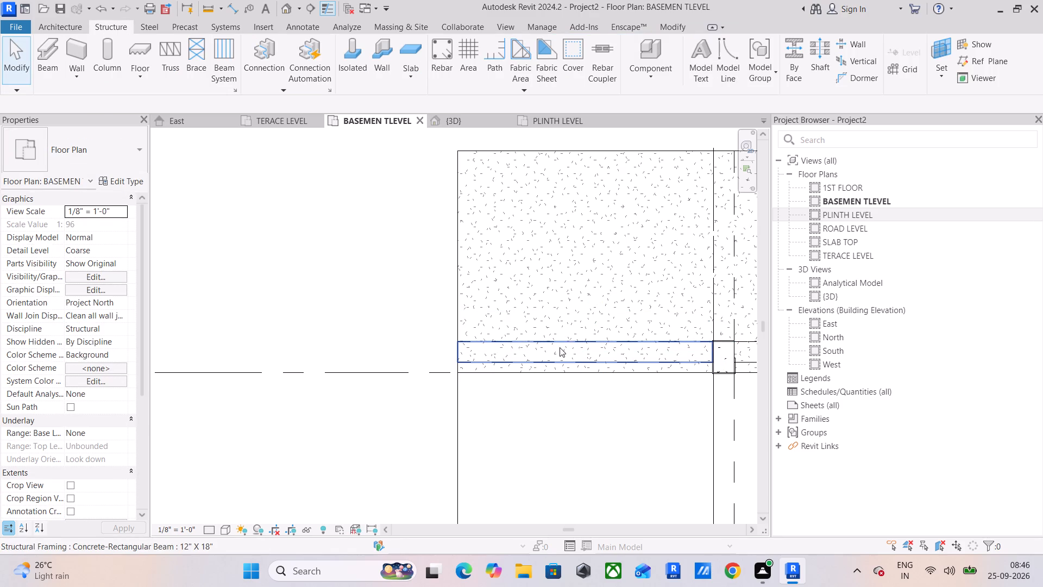
Move the second column's vertical beam sideways from its outer corner onto the column's width.
scroll(576, 344, "down", 5)
middle_click_drag(583, 341, 366, 326)
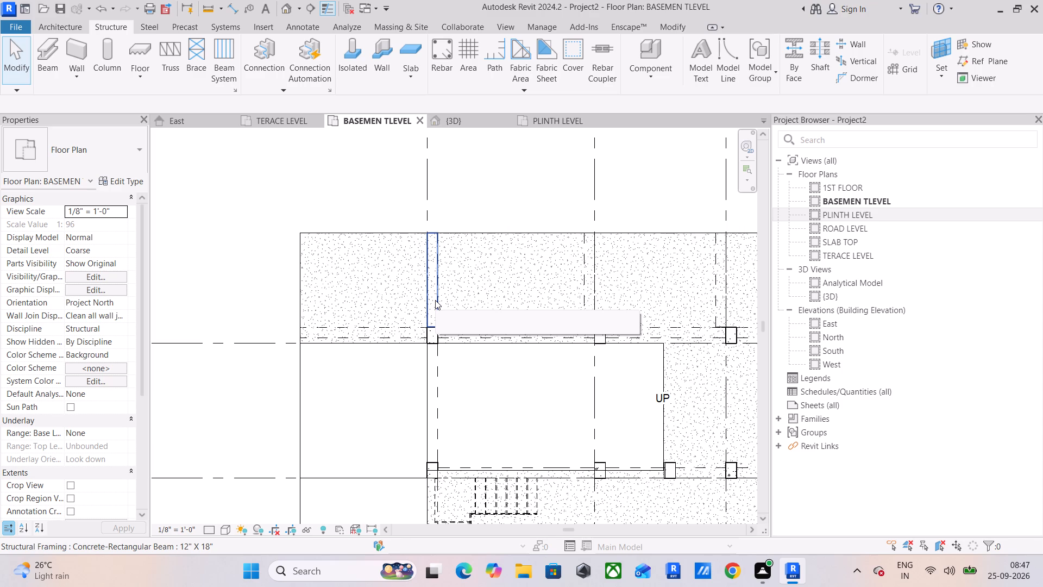
left_click(585, 301)
left_click(265, 67)
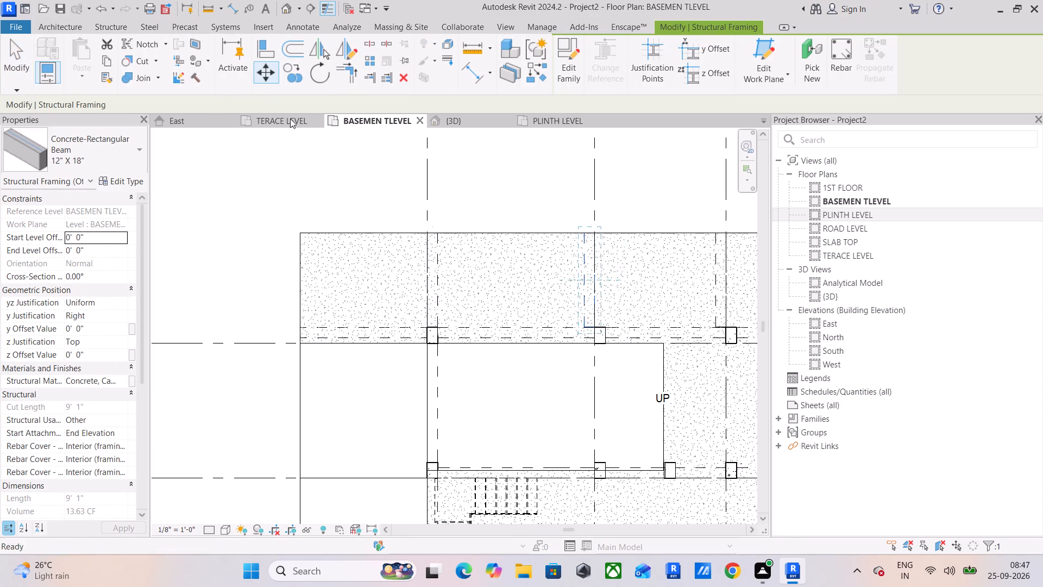
scroll(621, 323, "up", 11)
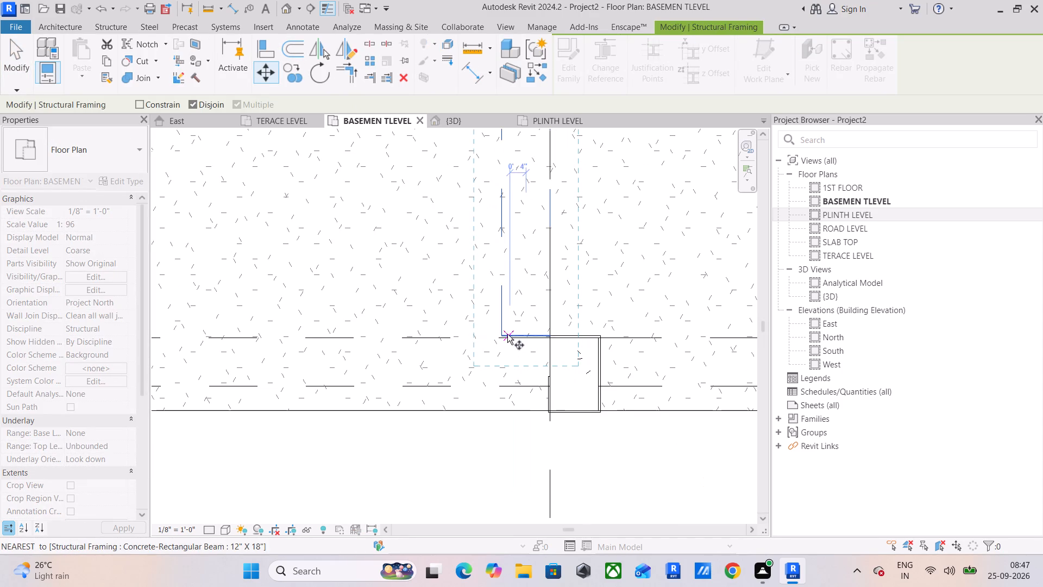
left_click(506, 334)
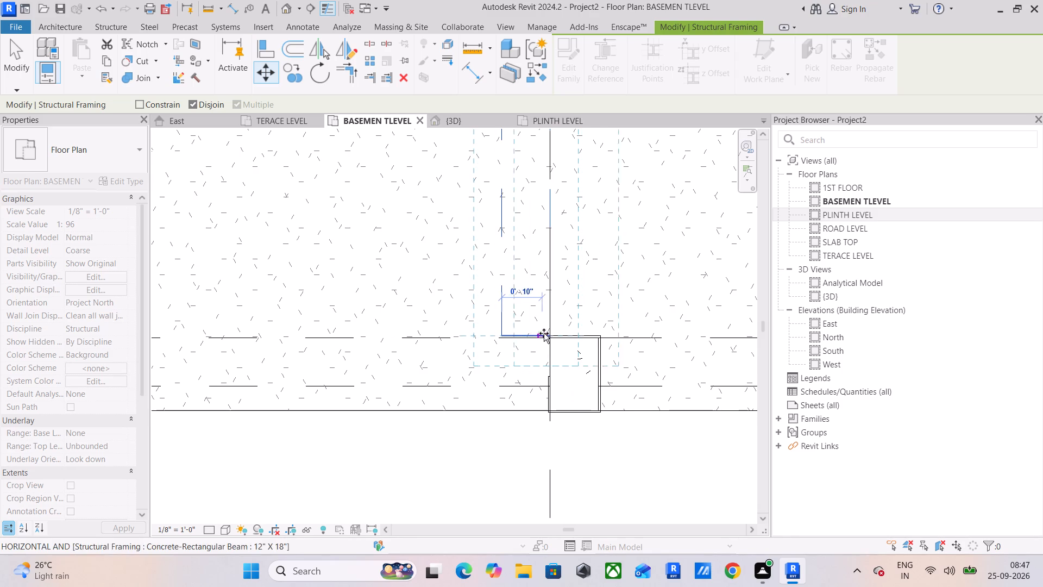
left_click(547, 333)
scroll(547, 333, "down", 5)
scroll(550, 333, "up", 9)
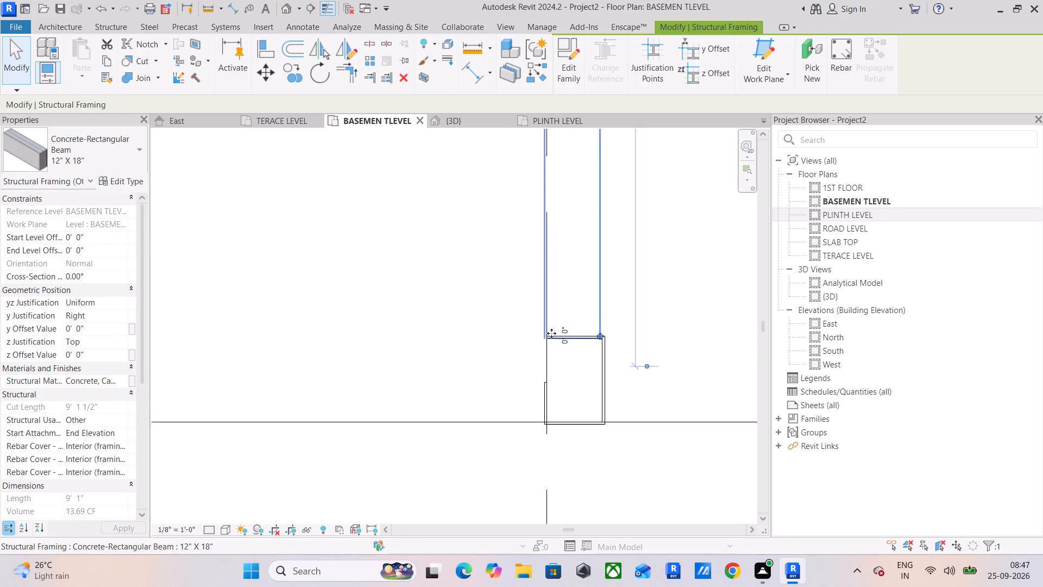
scroll(551, 333, "up", 8)
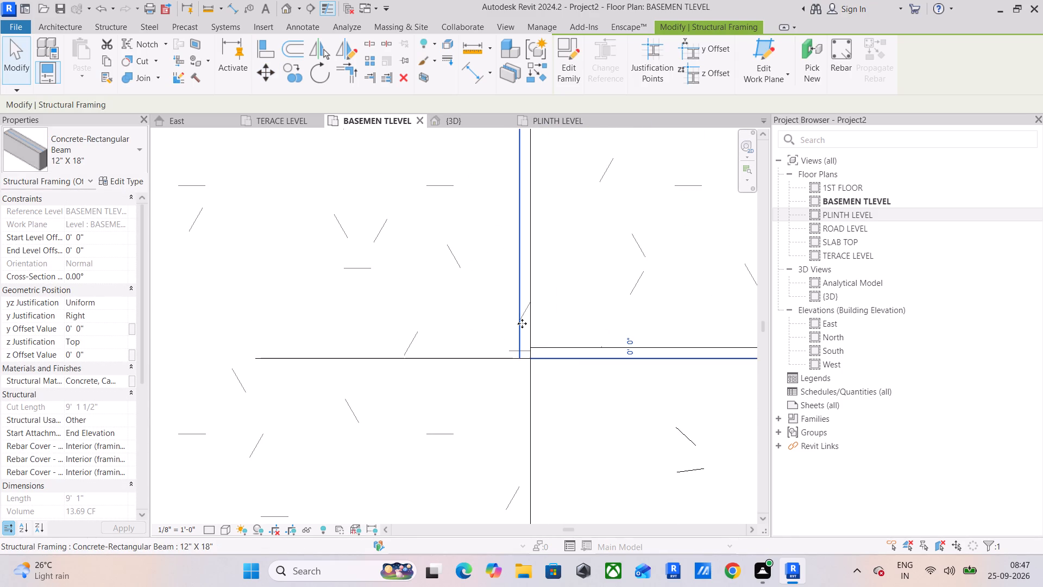
Move the same vertical beam a further 1/2" sideways so its corner meets the linked second column's edge.
key("Escape")
key("Escape")
left_click(522, 323)
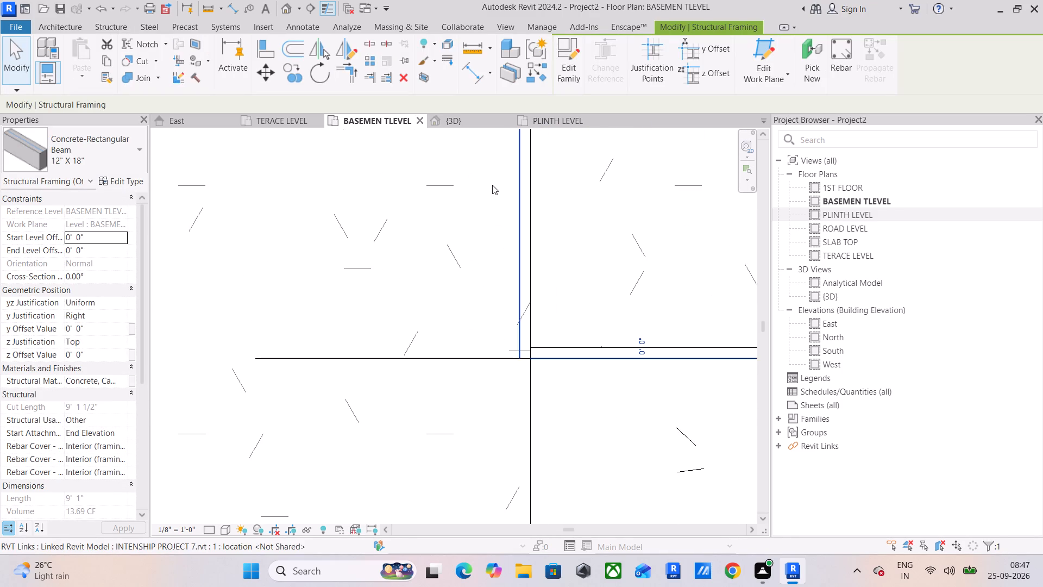
left_click(265, 75)
scroll(523, 347, "up", 2)
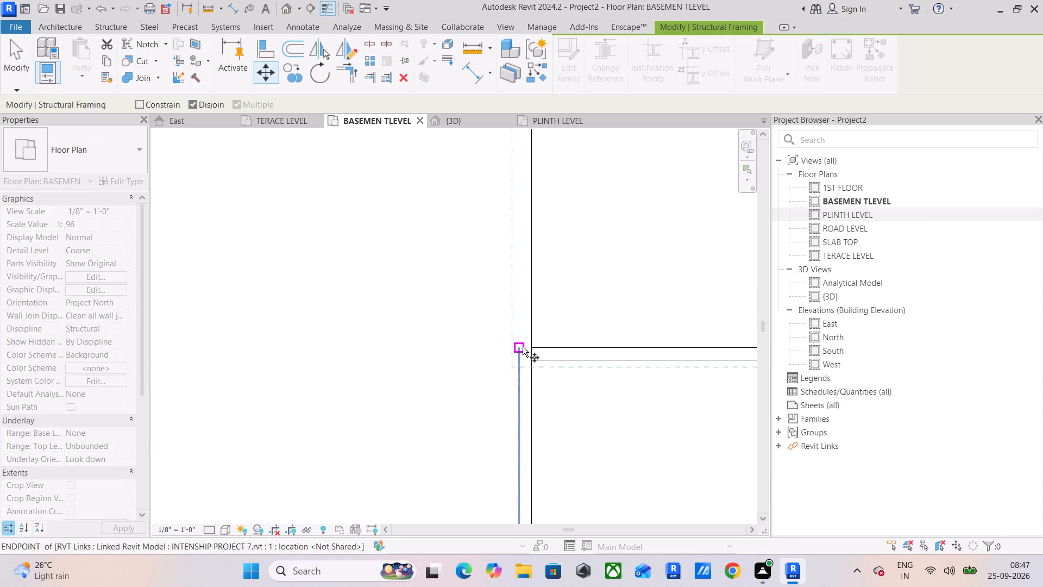
scroll(523, 347, "up", 3)
left_click(517, 369)
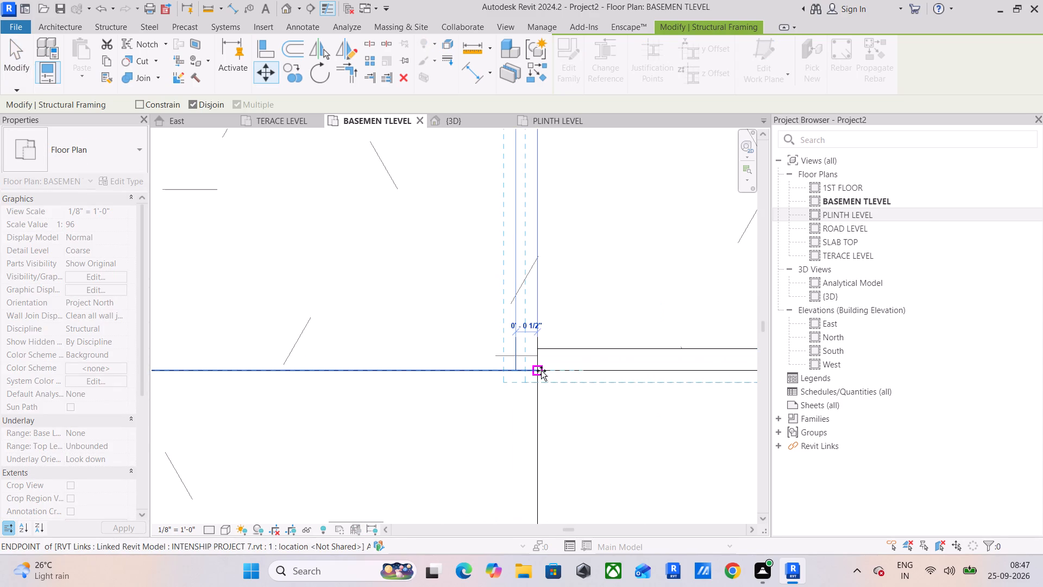
left_click(541, 371)
scroll(544, 367, "down", 12)
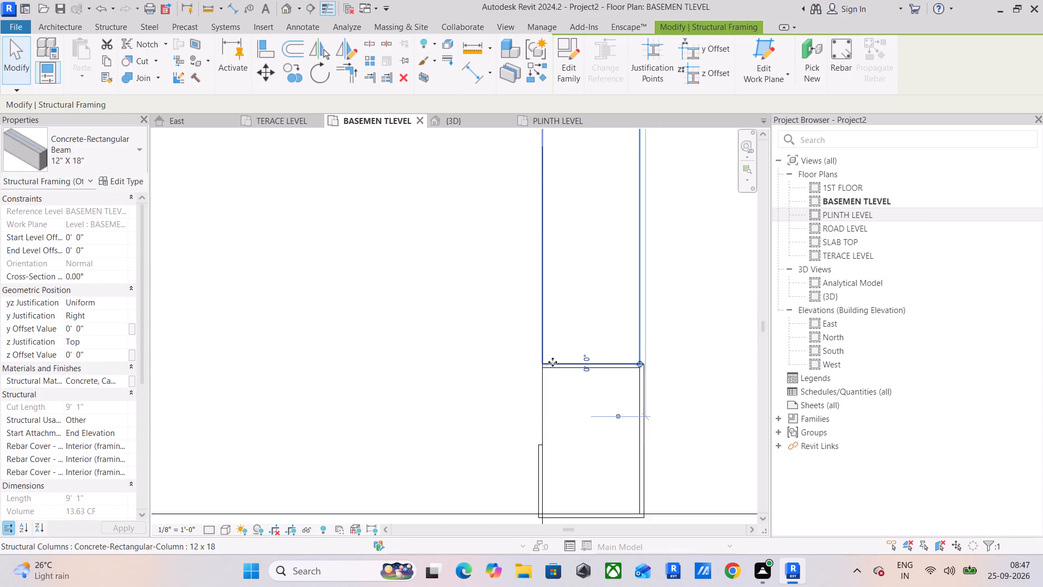
scroll(552, 362, "down", 4)
left_click(671, 327)
scroll(671, 327, "down", 5)
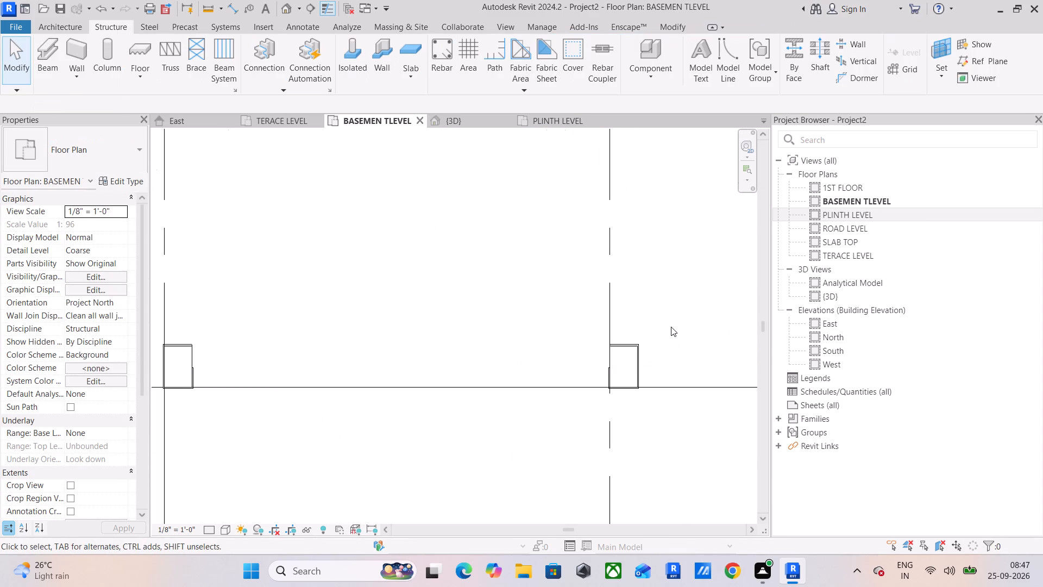
middle_click_drag(671, 327, 491, 424)
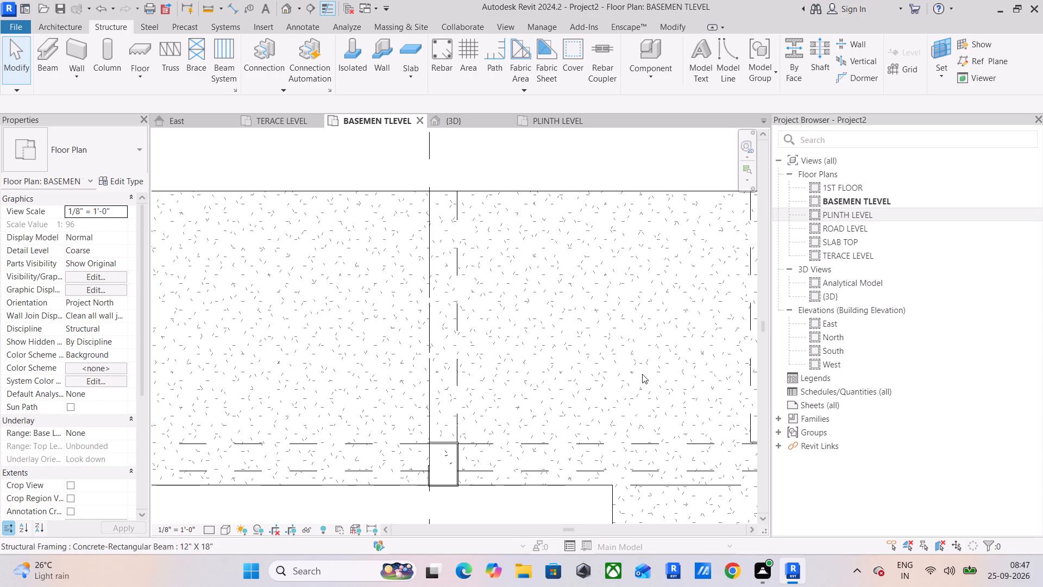
Move the vertical beam above the grid A–3 column sideways toward grid 4, from its lower outer corner onto the grid 3 line.
scroll(642, 374, "down", 5)
middle_click_drag(643, 374, 326, 412)
left_click(385, 391)
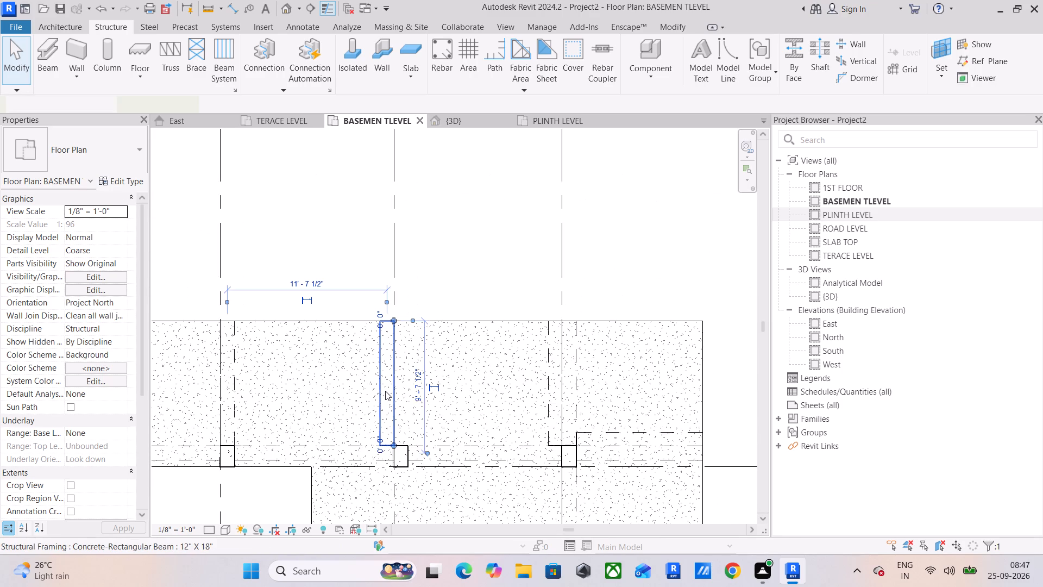
left_click(260, 74)
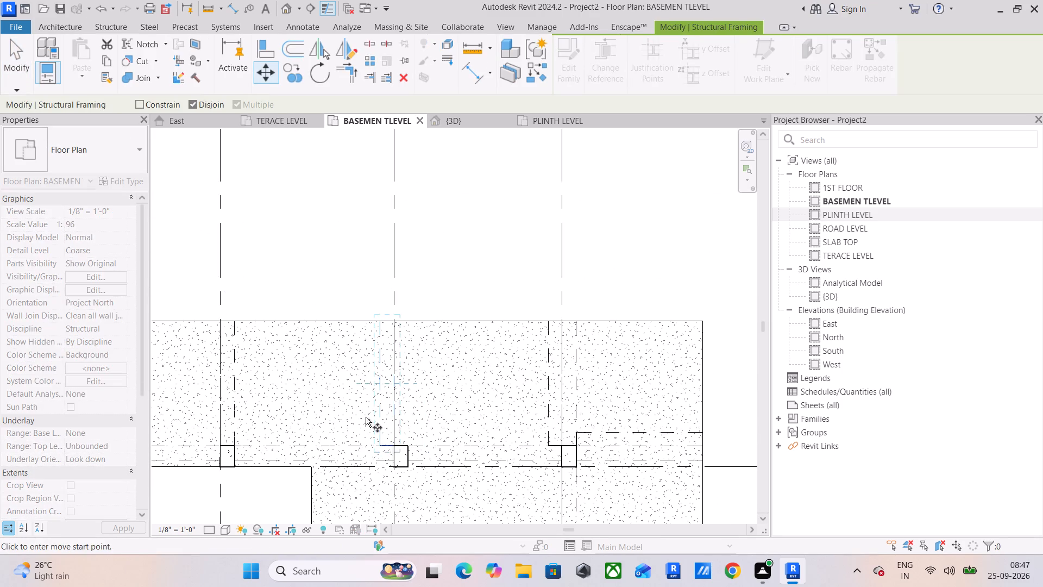
scroll(409, 447, "up", 10)
scroll(326, 457, "up", 6)
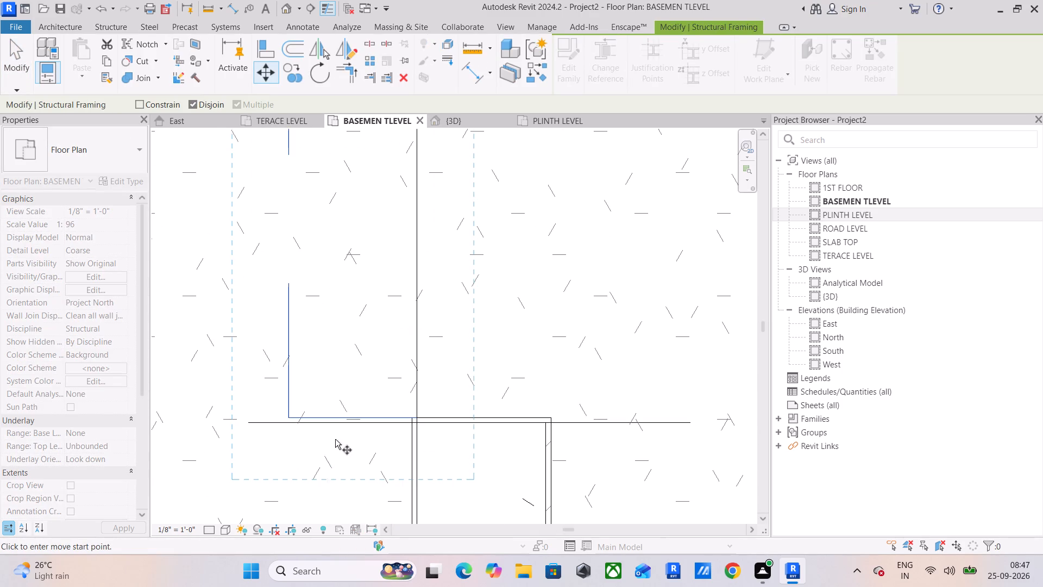
scroll(287, 416, "up", 5)
left_click(289, 416)
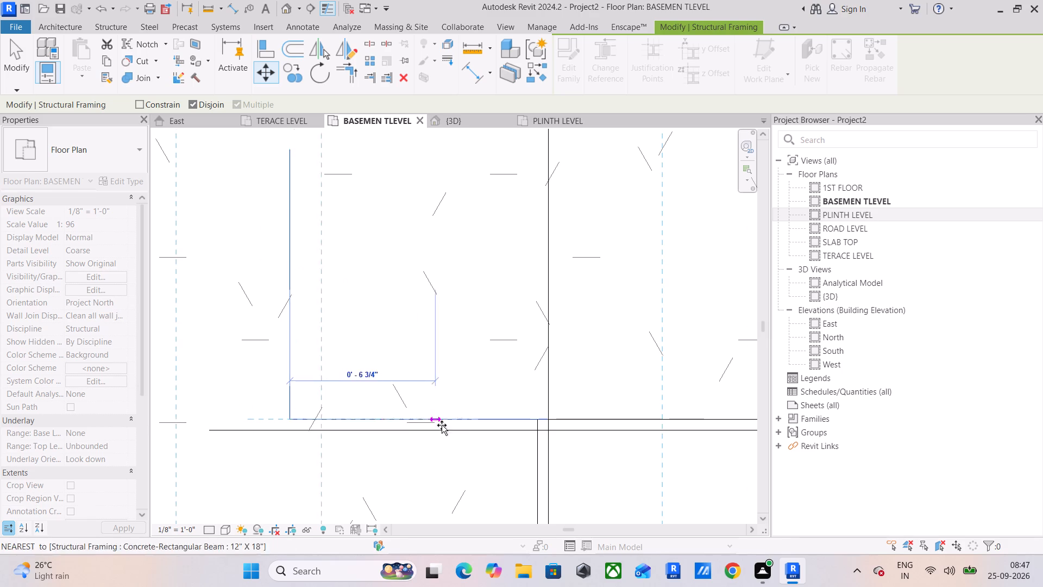
left_click(551, 424)
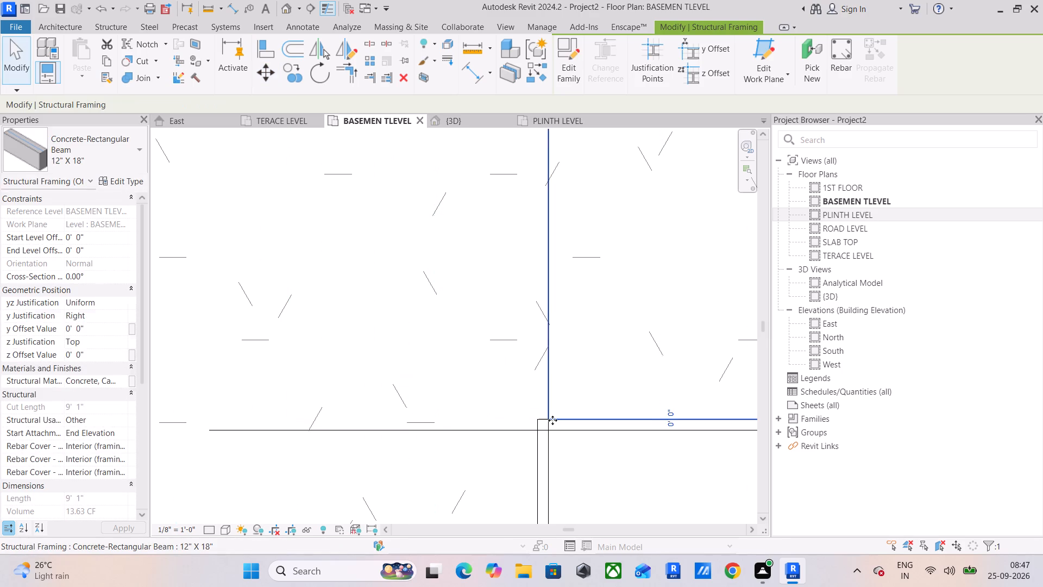
scroll(552, 420, "down", 18)
left_click(623, 398)
Move the vertical beam above the grid A–4 column 1'-0" sideways so it sits over the column's width.
scroll(624, 397, "down", 4)
middle_click_drag(625, 397, 277, 407)
left_click(376, 389)
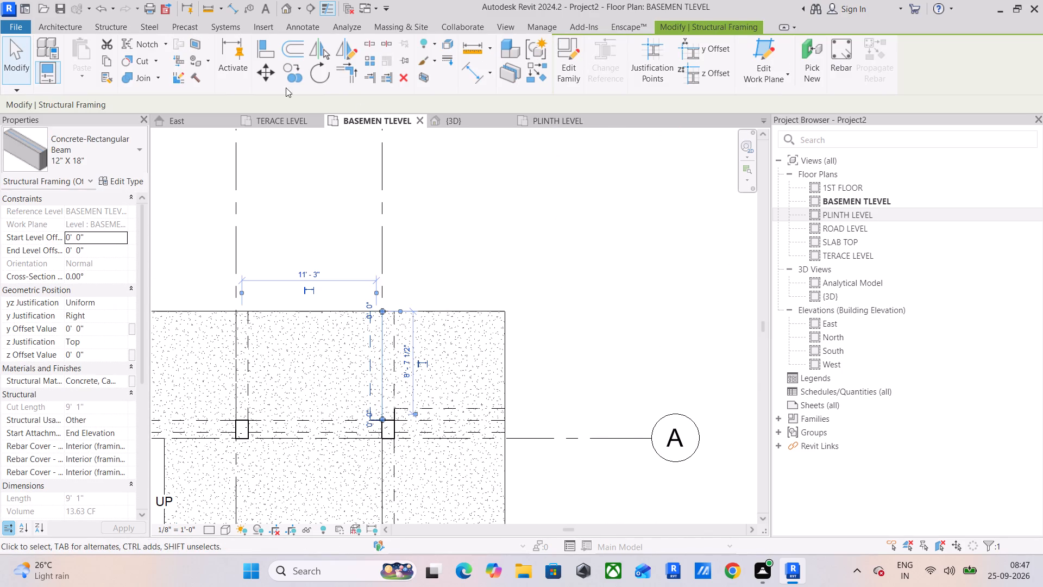
left_click(276, 76)
scroll(360, 416, "up", 10)
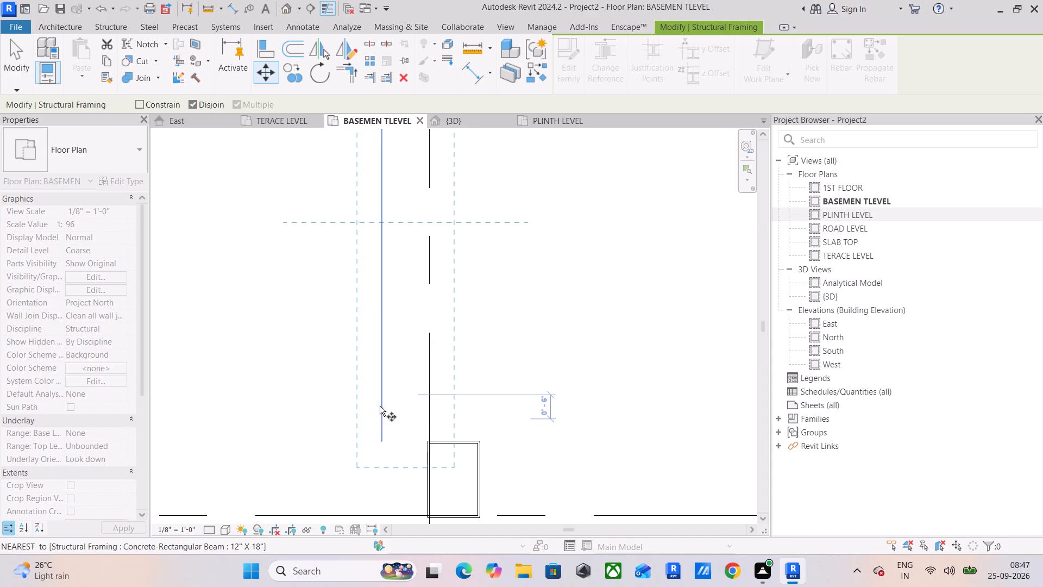
scroll(392, 440, "up", 10)
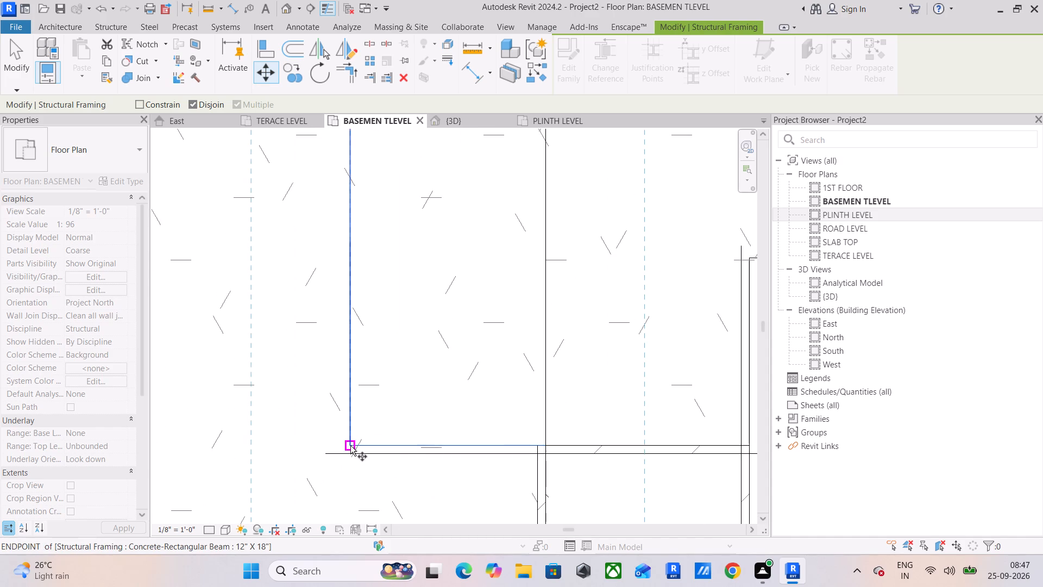
left_click(350, 446)
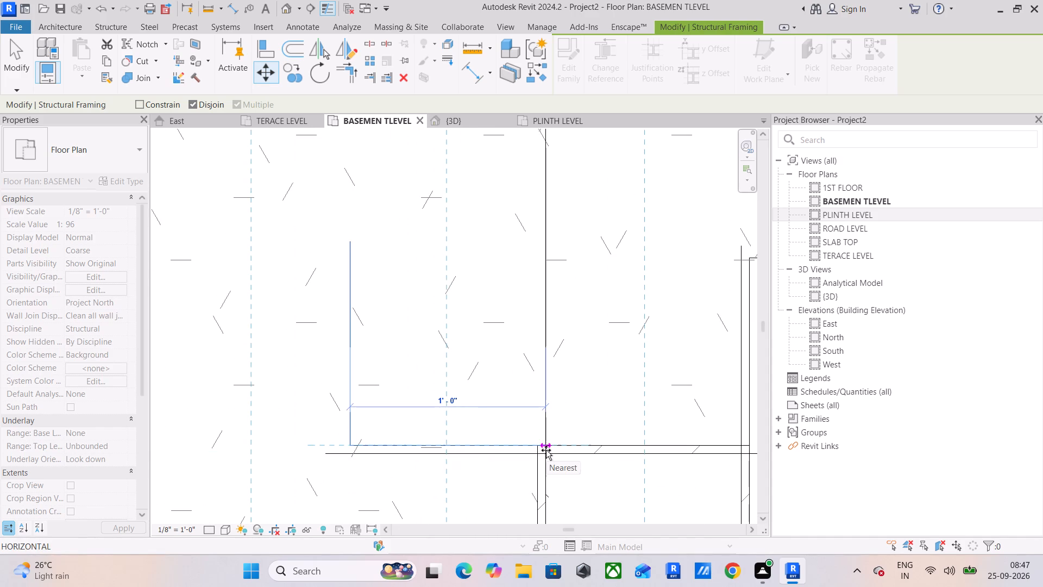
left_click(546, 450)
Move the horizontal beam between the grid A–4 column and the slab edge 1'-0" down to line up with the column's upper outer corner.
scroll(406, 454, "down", 18)
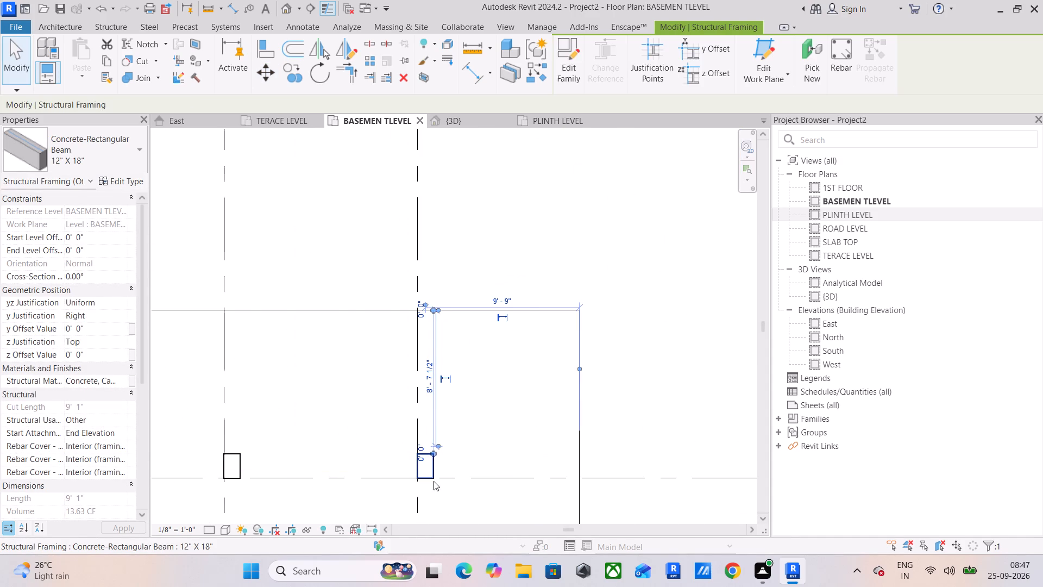
left_click(492, 448)
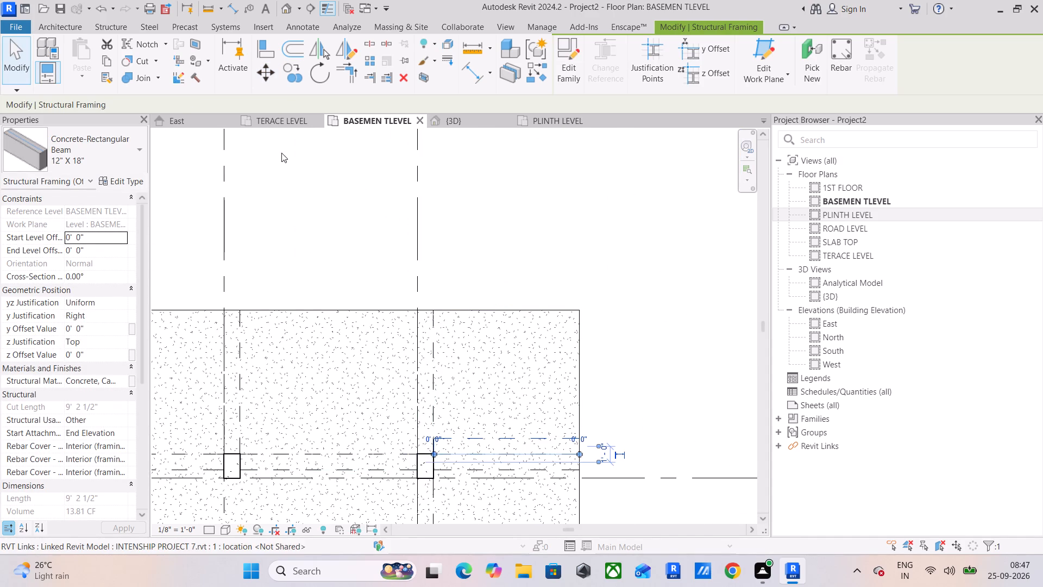
left_click(268, 73)
scroll(439, 444, "up", 7)
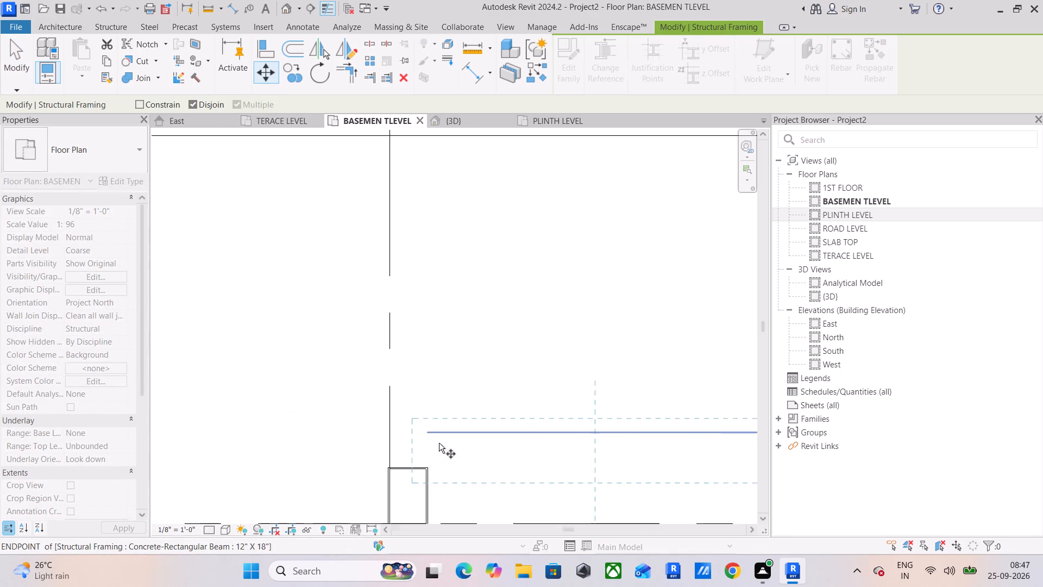
scroll(439, 443, "up", 7)
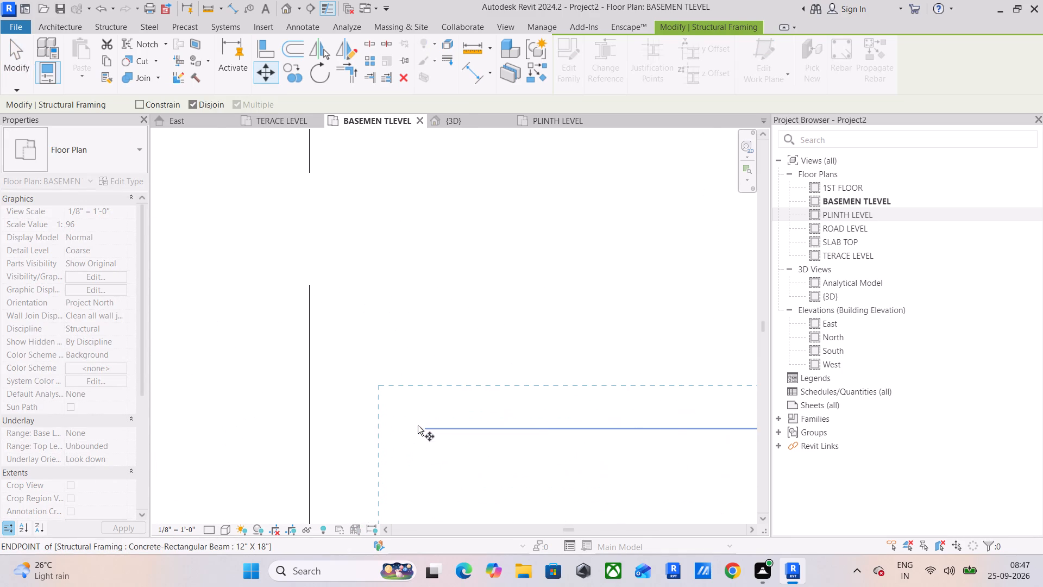
left_click(427, 432)
scroll(432, 548, "down", 4)
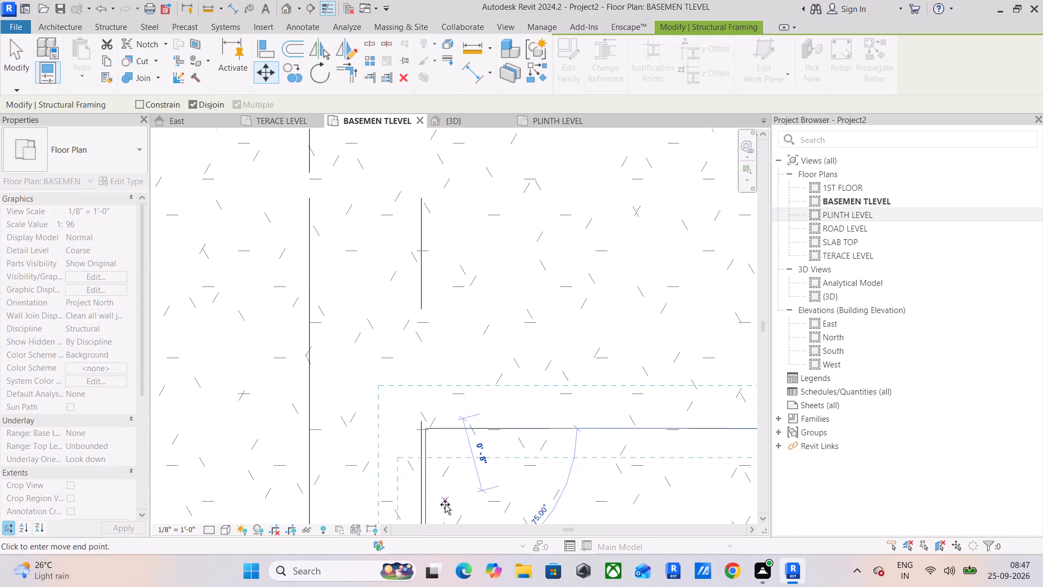
middle_click_drag(445, 504, 458, 348)
scroll(440, 384, "up", 4)
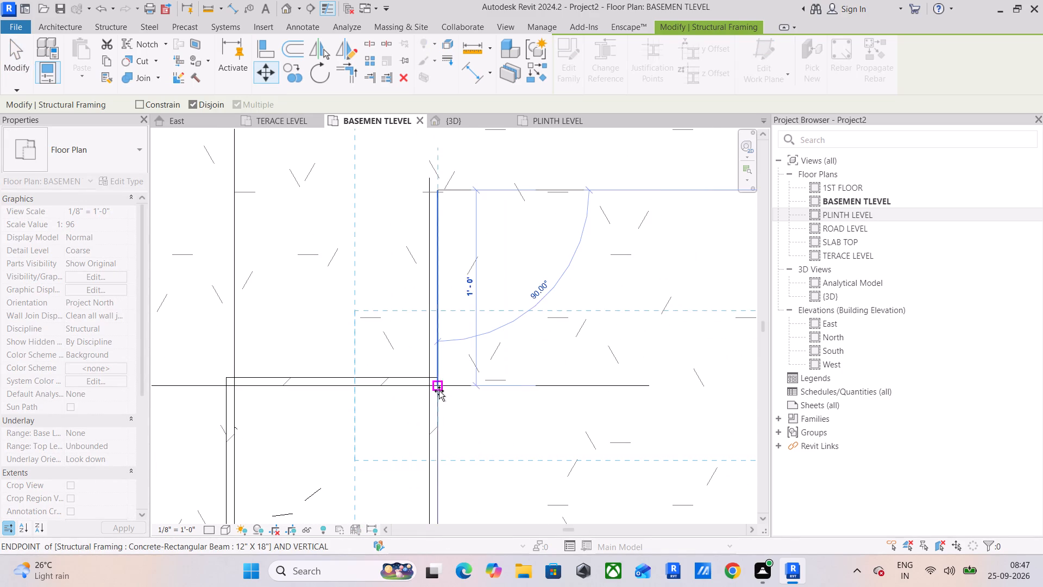
left_click(439, 388)
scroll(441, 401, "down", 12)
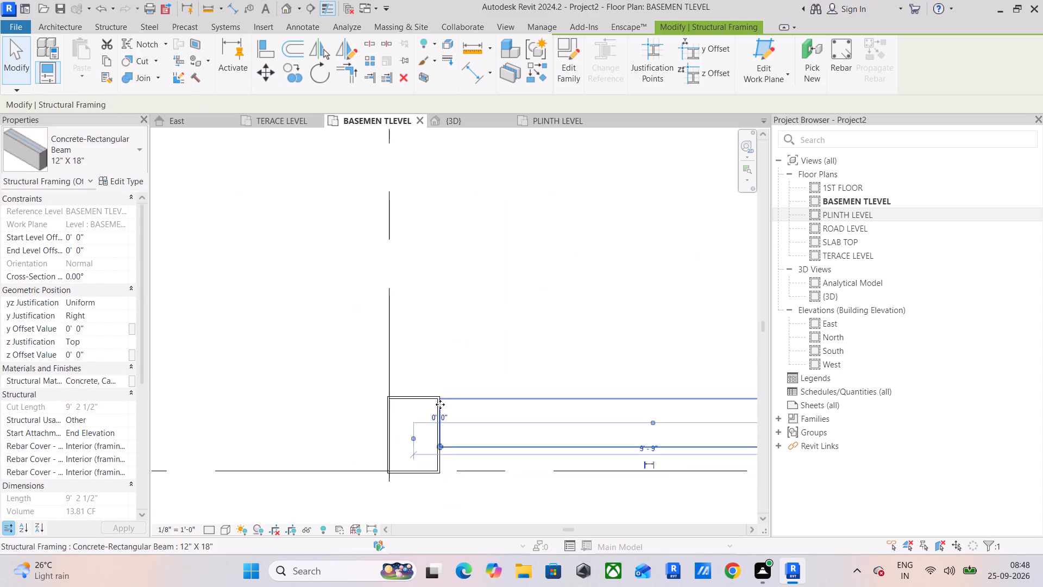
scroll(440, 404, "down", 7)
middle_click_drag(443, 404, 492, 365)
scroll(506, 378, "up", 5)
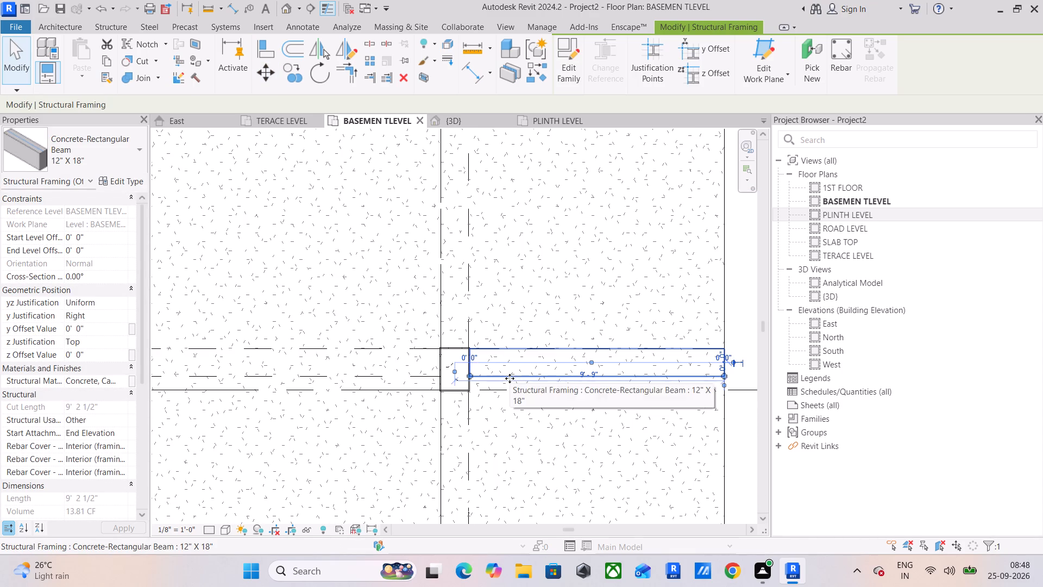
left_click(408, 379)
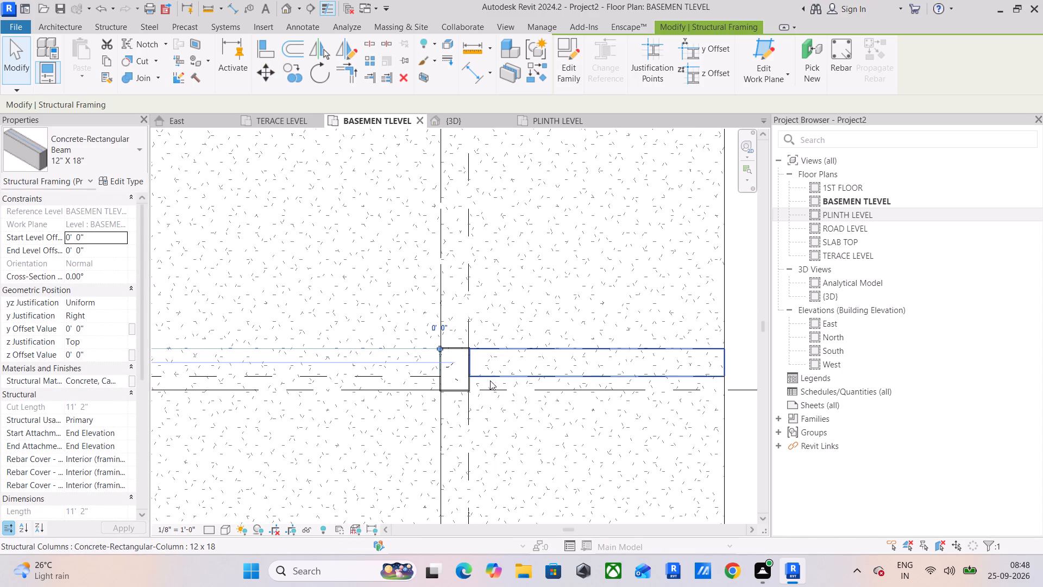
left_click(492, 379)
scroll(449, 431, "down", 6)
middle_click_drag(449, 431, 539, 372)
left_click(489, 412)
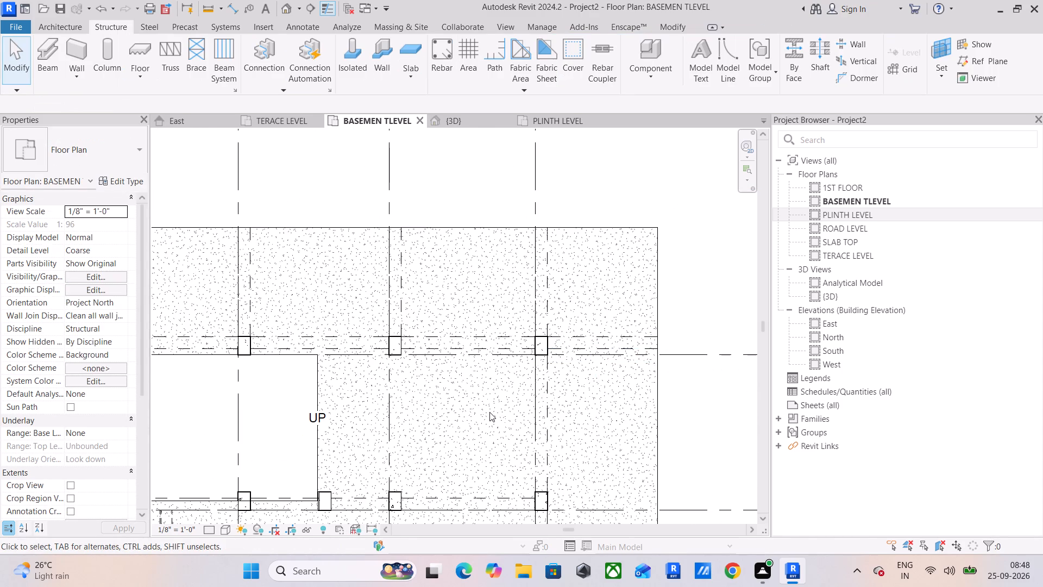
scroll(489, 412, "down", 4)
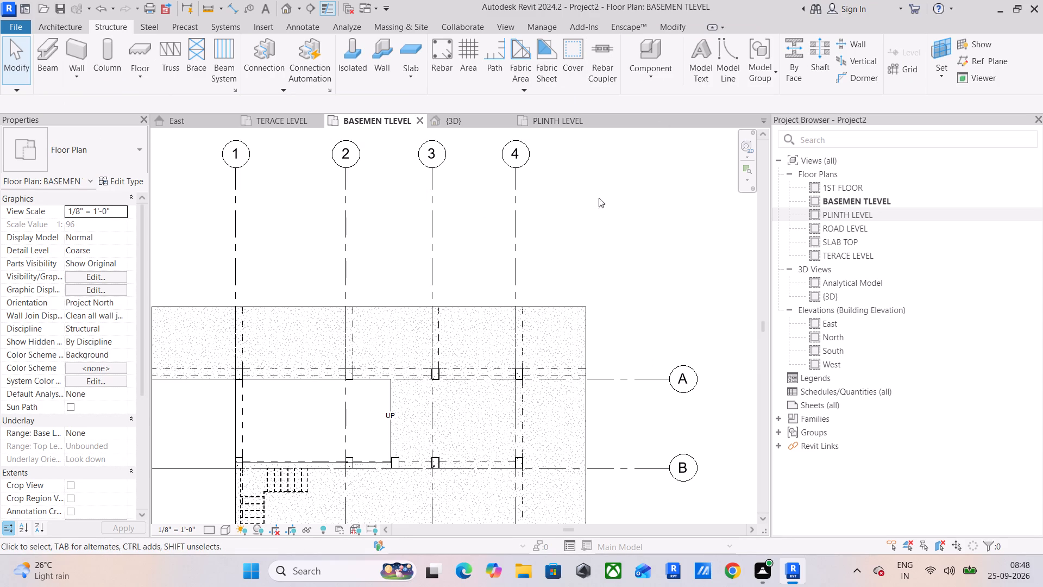
Start the structural Beam command with the 12" X 18" concrete type at the grid A–4 column's lower outer corner.
left_click(43, 21)
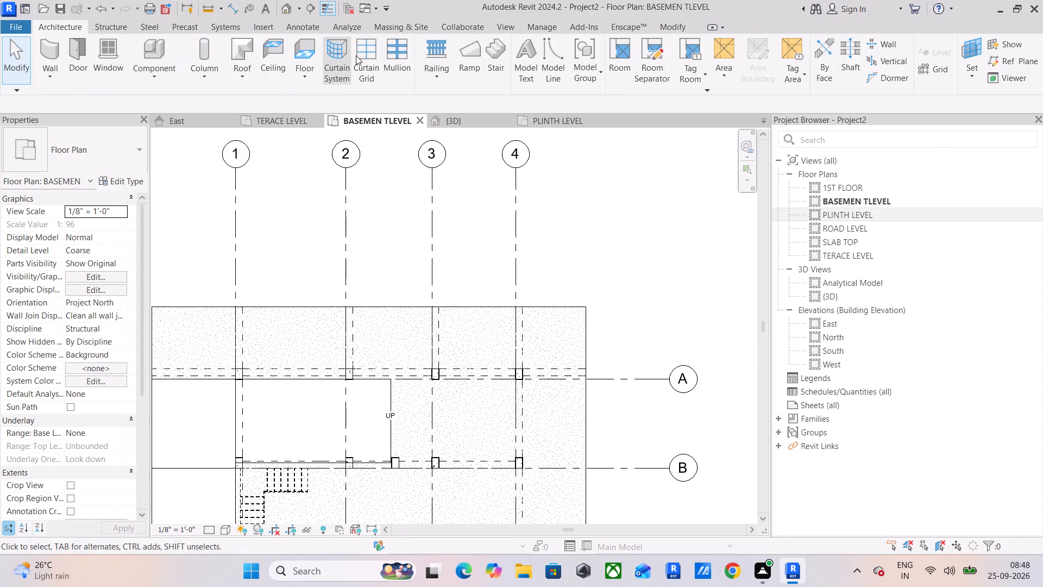
left_click(114, 28)
left_click(57, 58)
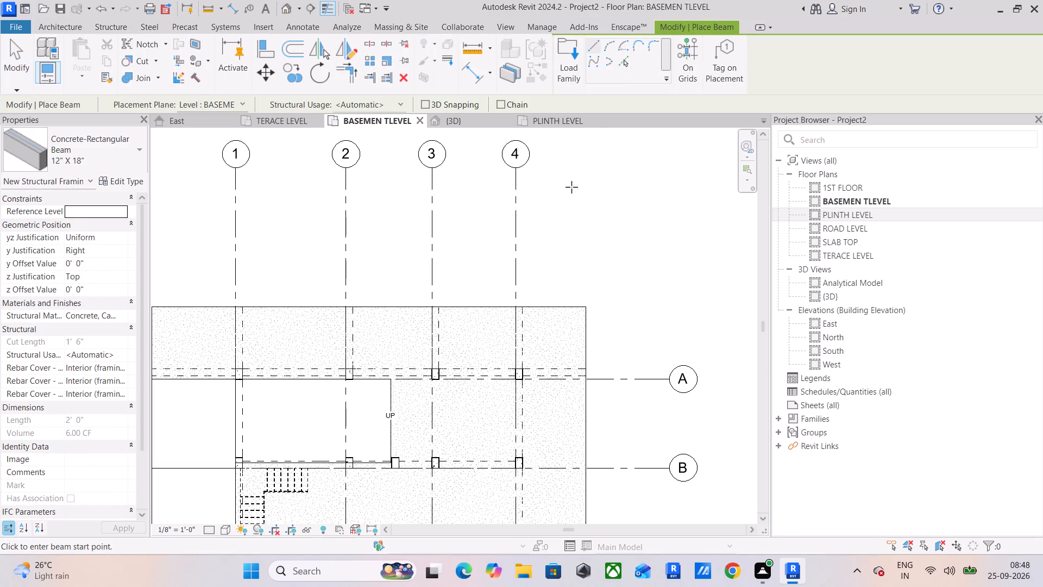
middle_click_drag(517, 391, 533, 315)
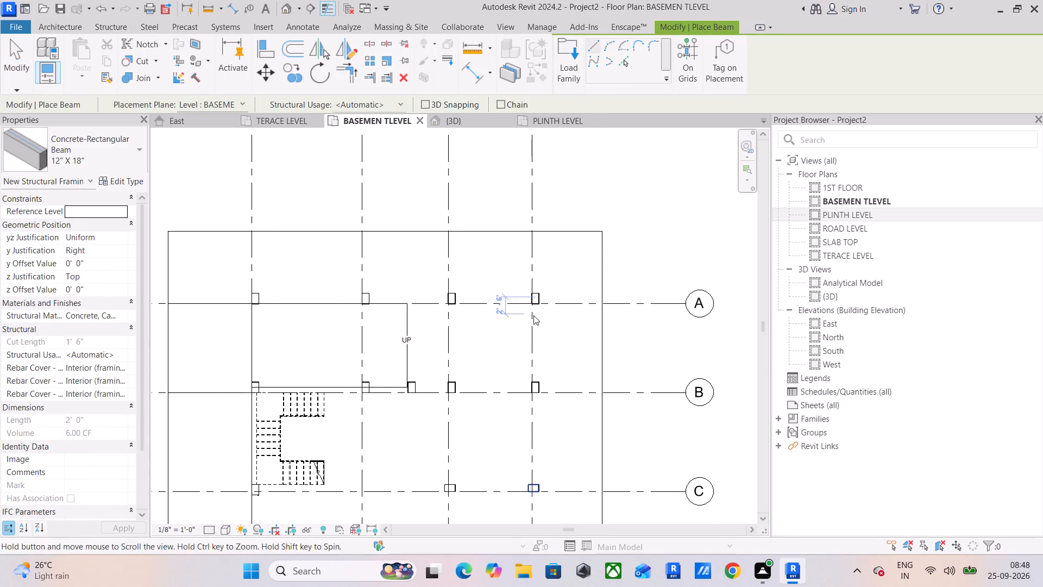
scroll(533, 315, "up", 9)
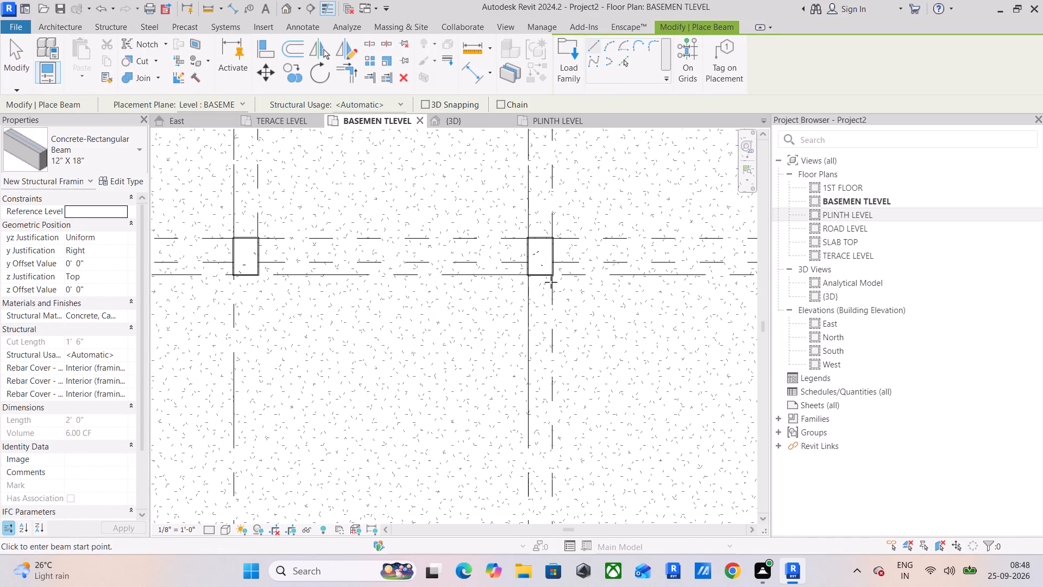
scroll(552, 281, "up", 9)
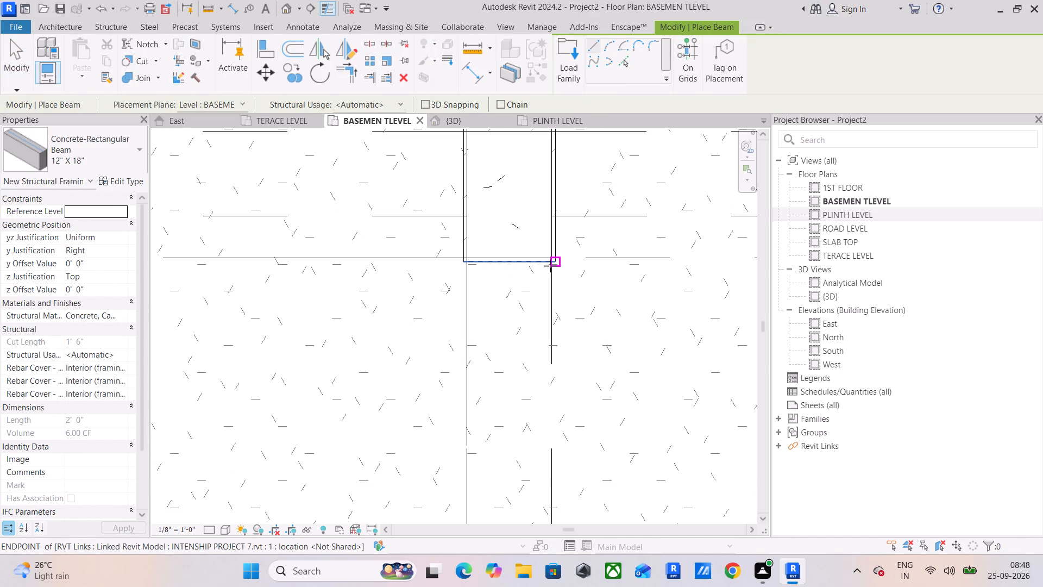
scroll(550, 265, "up", 9)
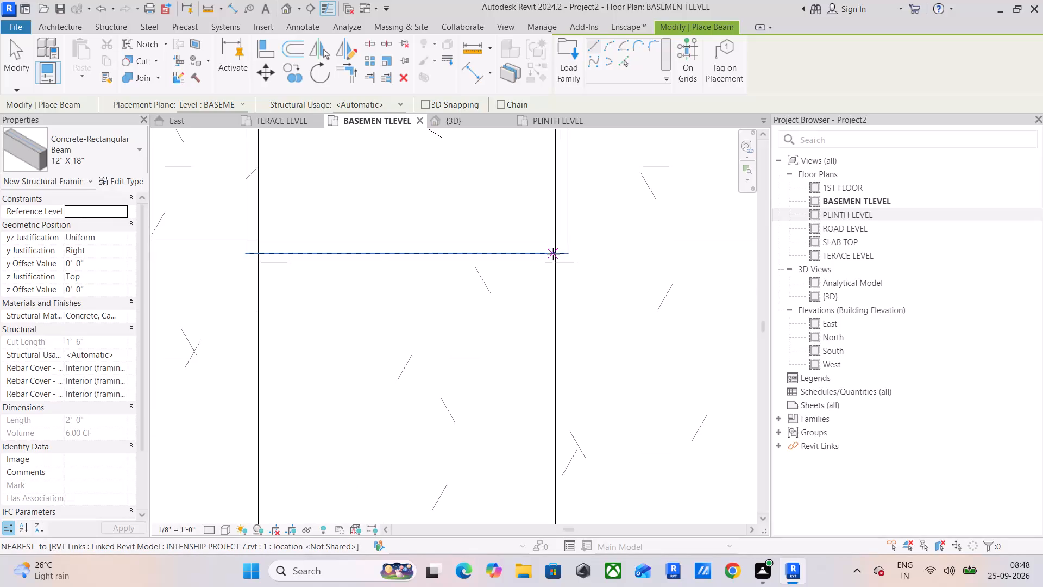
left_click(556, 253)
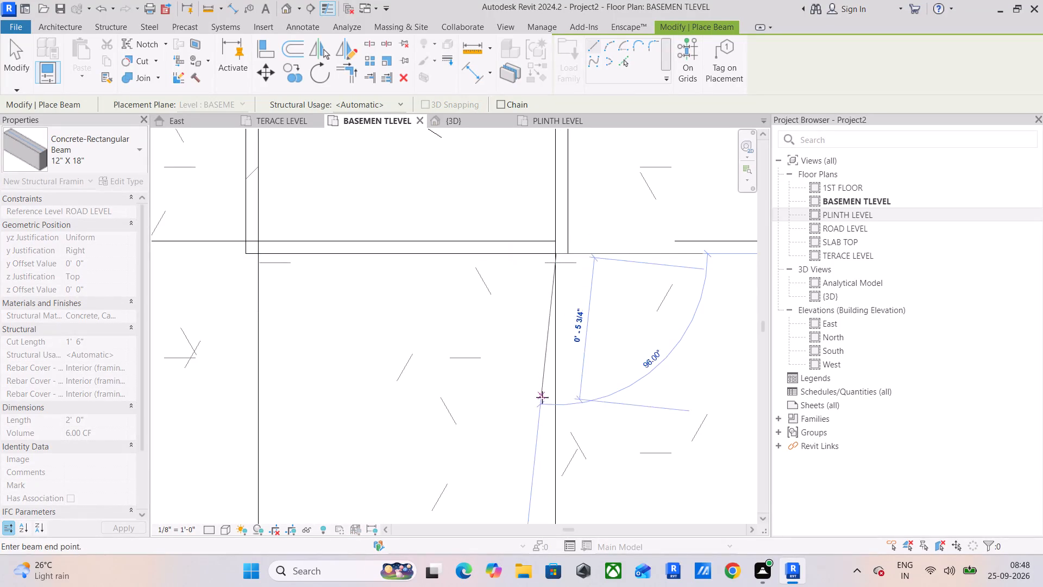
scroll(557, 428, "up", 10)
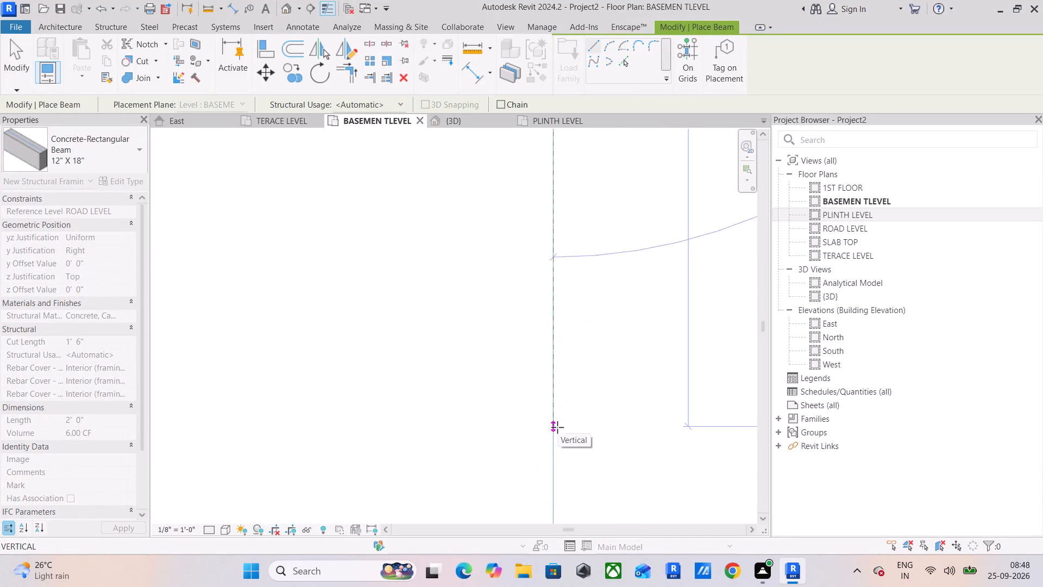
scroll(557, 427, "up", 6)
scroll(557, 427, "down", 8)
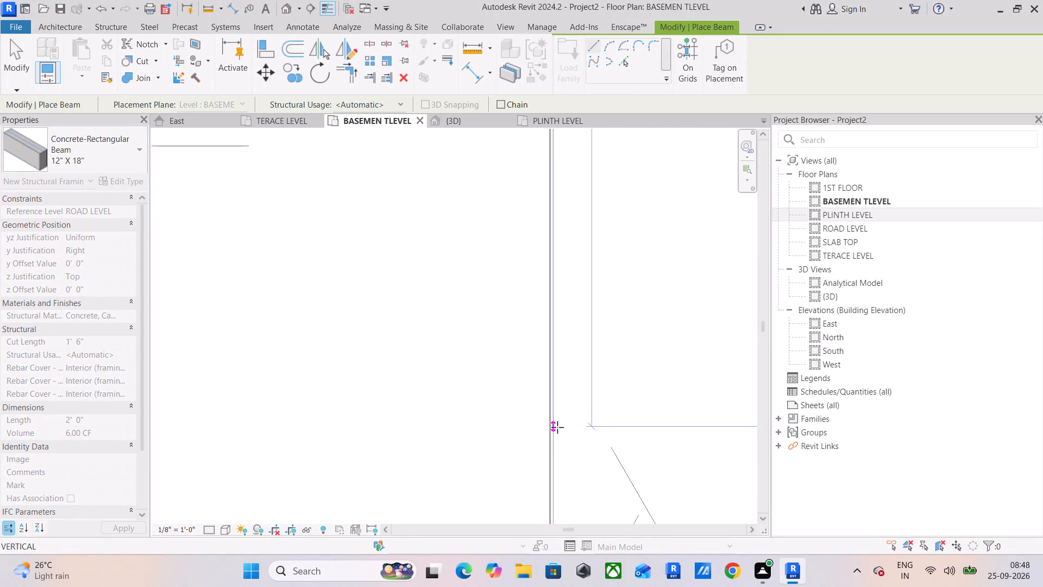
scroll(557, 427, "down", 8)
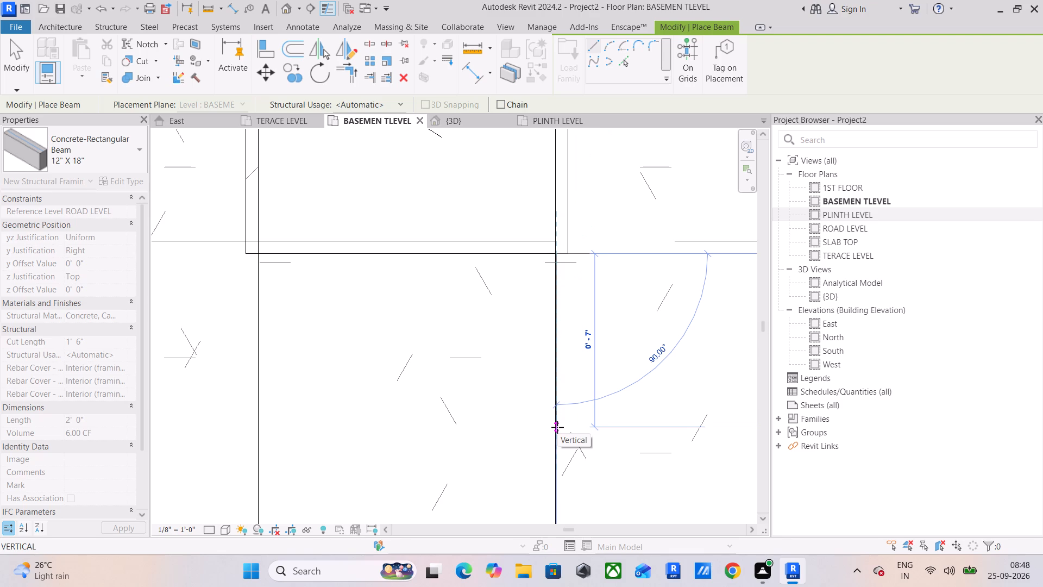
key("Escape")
Draw a vertical 12" X 18" beam along grid 4 from the grid A column's lower outer corner to the grid B column's upper outer corner.
scroll(571, 250, "up", 9)
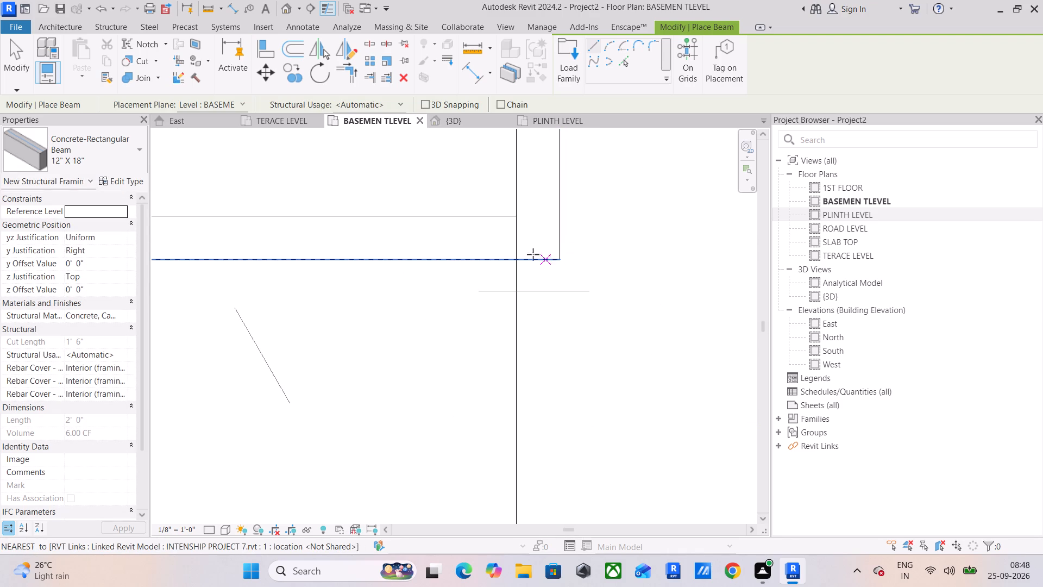
left_click(517, 215)
scroll(511, 427, "down", 11)
middle_click_drag(511, 431, 535, 248)
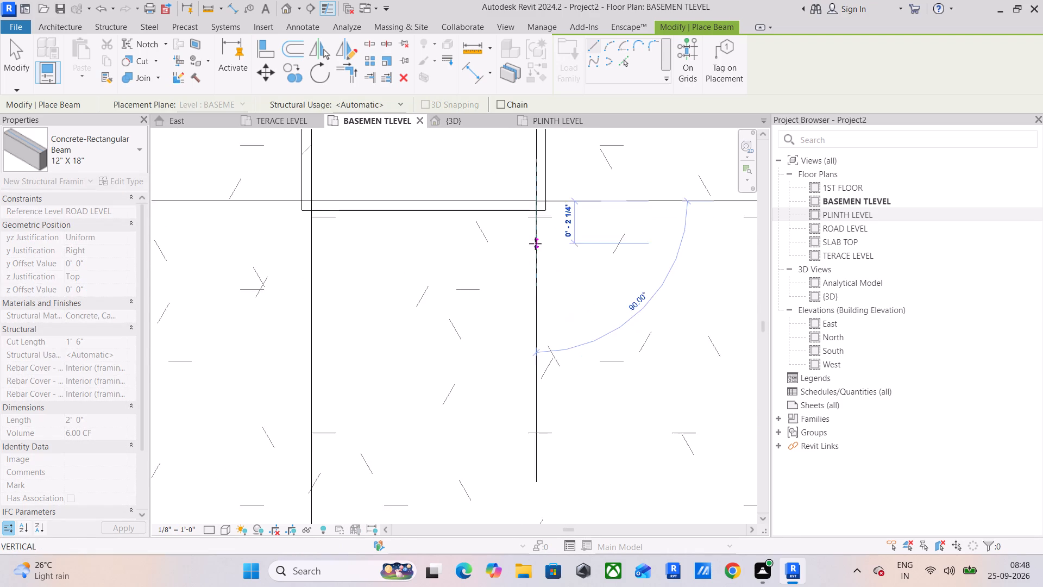
scroll(540, 272, "down", 12)
middle_click_drag(533, 380, 560, 186)
scroll(563, 282, "down", 5)
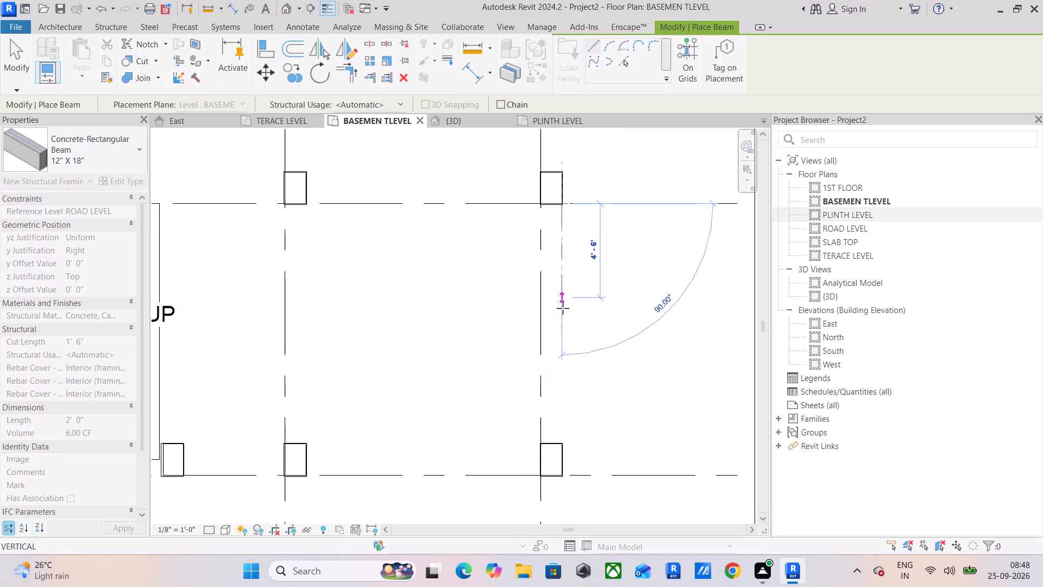
scroll(566, 343, "down", 1)
scroll(563, 422, "up", 6)
middle_click_drag(563, 420, 563, 204)
scroll(557, 230, "up", 5)
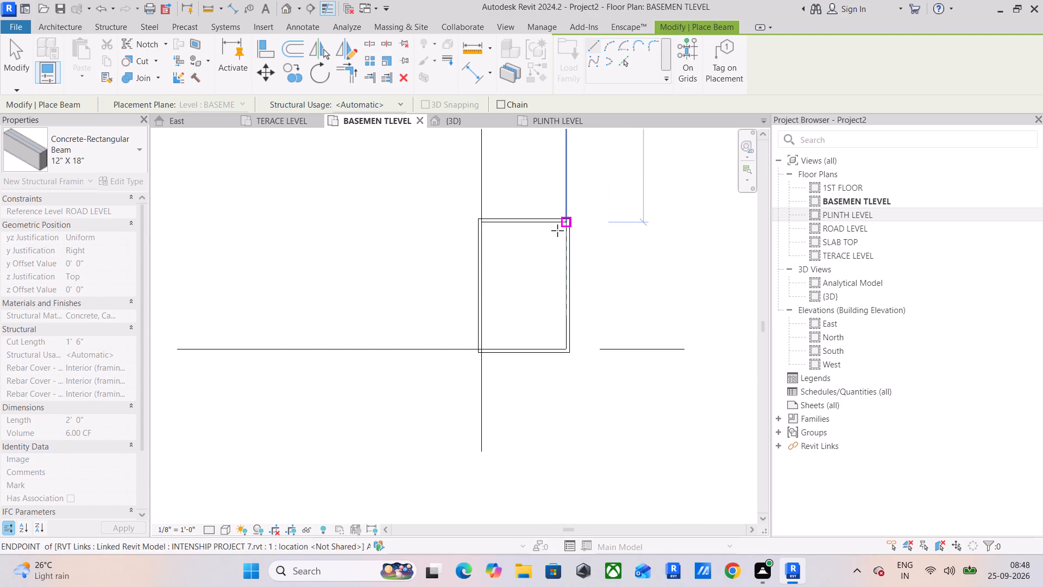
scroll(556, 243, "up", 5)
left_click(577, 201)
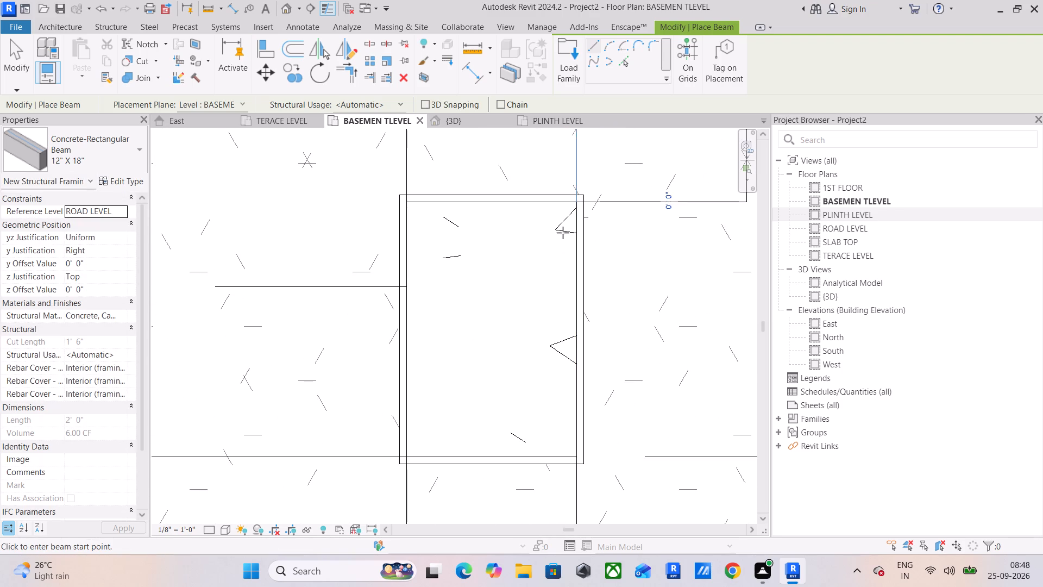
Draw a vertical 12" X 18" beam along grid 4 from the grid B column's lower outer corner to the grid C column's upper outer corner.
scroll(563, 235, "down", 17)
key("Escape")
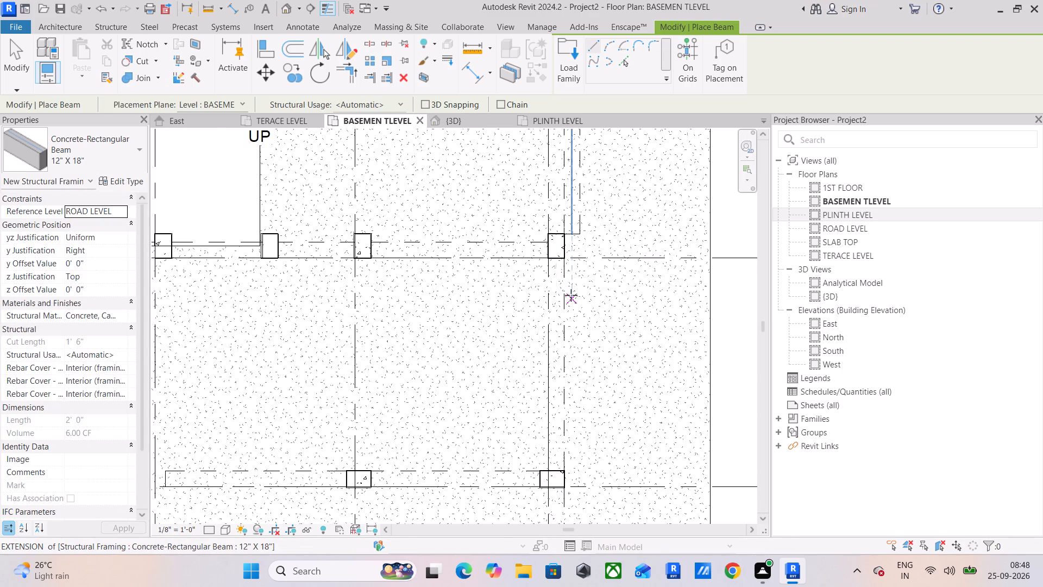
scroll(559, 263, "up", 12)
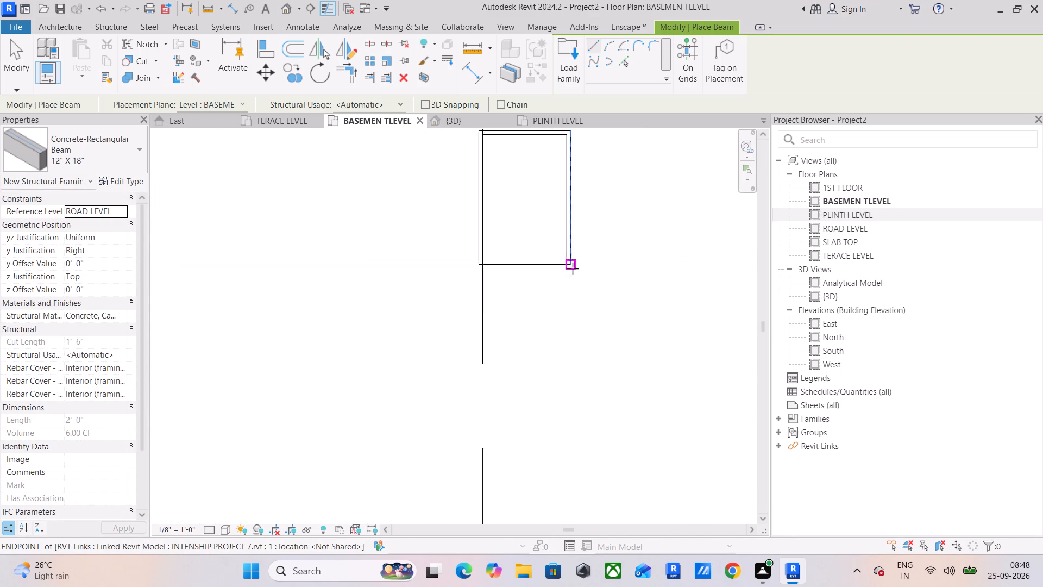
scroll(573, 268, "up", 4)
left_click_drag(564, 258, 564, 263)
scroll(571, 347, "down", 18)
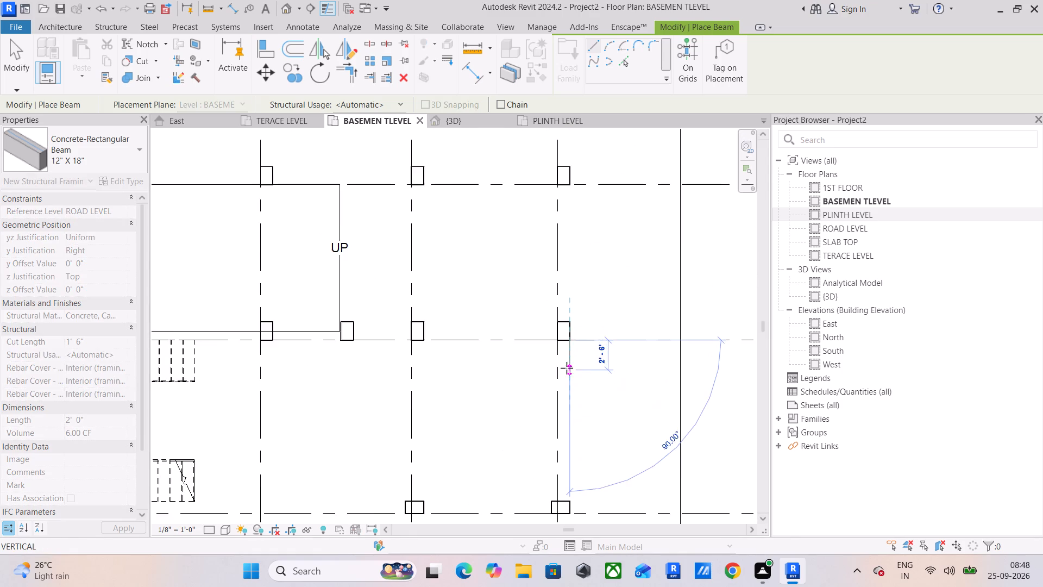
middle_click_drag(567, 368, 579, 149)
scroll(582, 283, "up", 12)
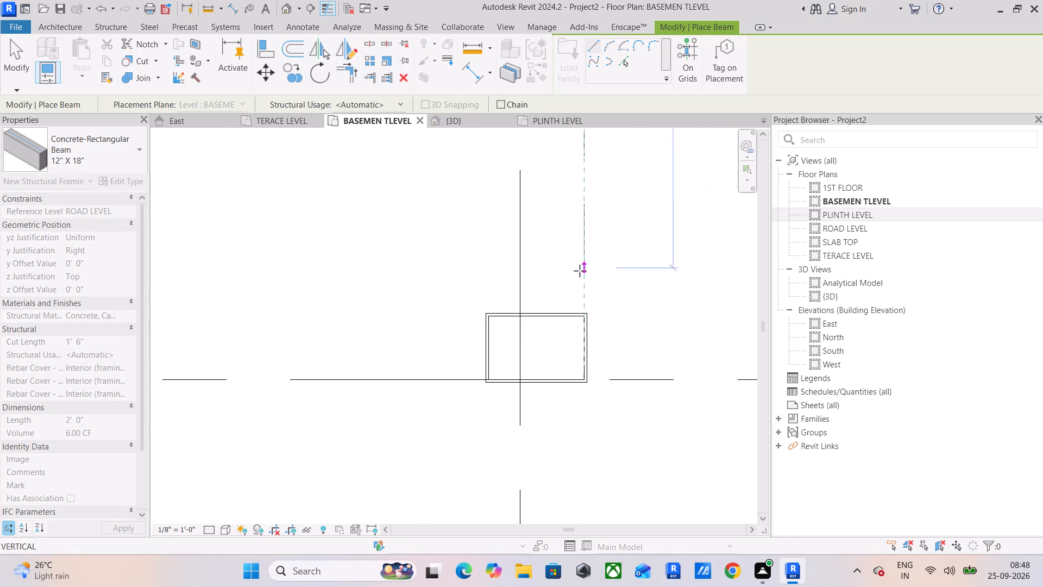
scroll(581, 315, "up", 12)
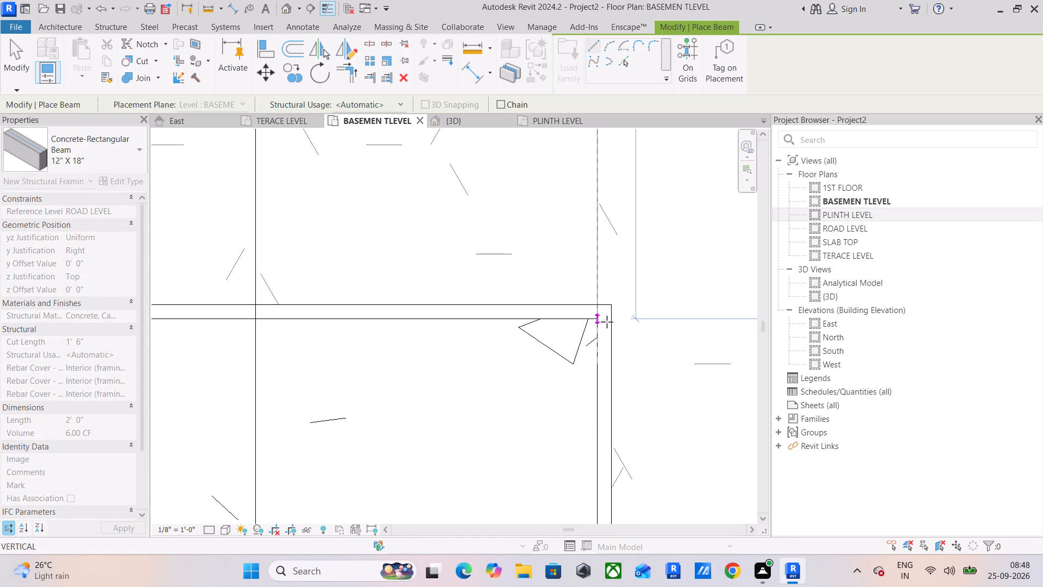
left_click(596, 321)
Draw a vertical 12" X 18" beam along grid 4 from the grid C column's lower outer corner to the bottom-row column's upper outer corner.
scroll(598, 315, "down", 13)
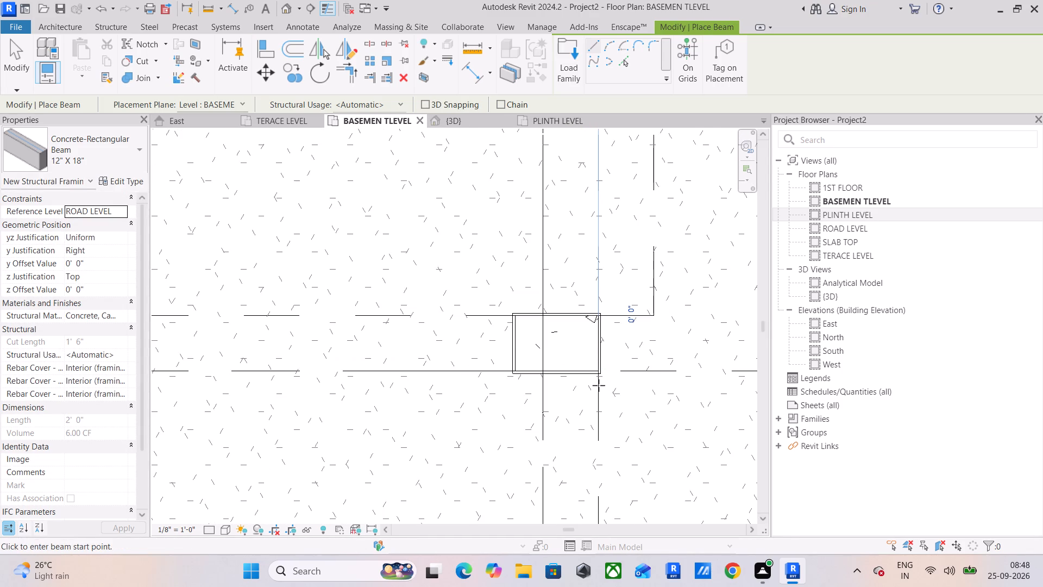
scroll(599, 378, "up", 6)
left_click(598, 363)
scroll(599, 359, "down", 18)
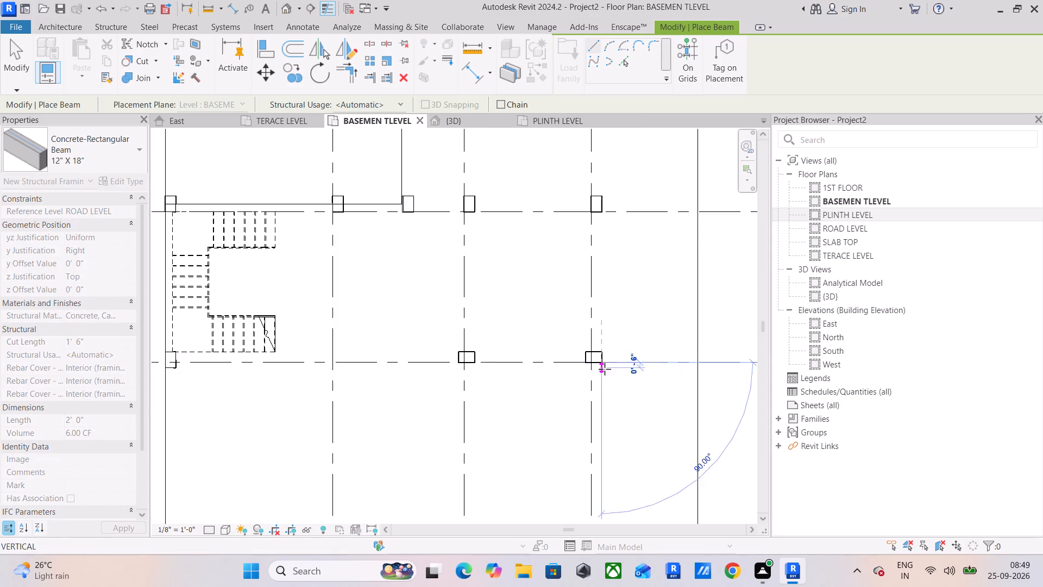
scroll(605, 367, "down", 5)
middle_click_drag(605, 371, 617, 187)
scroll(608, 268, "up", 6)
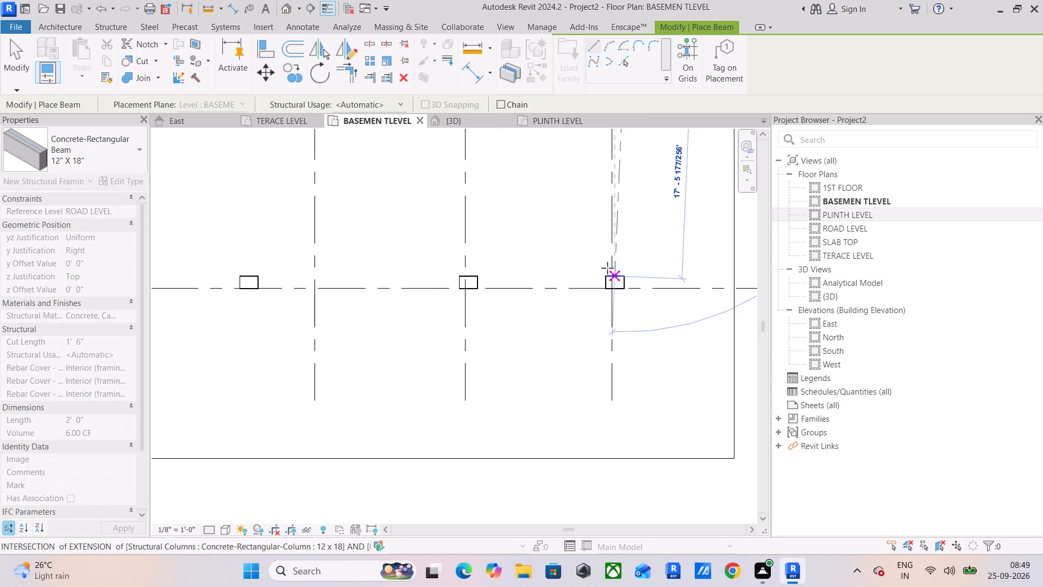
scroll(607, 268, "up", 6)
scroll(651, 288, "up", 19)
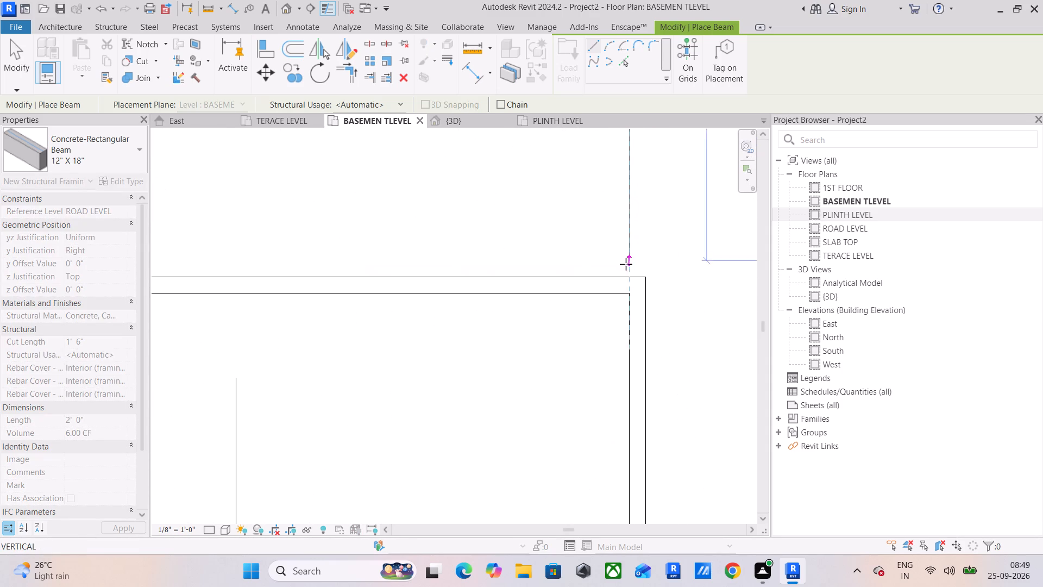
left_click(624, 294)
Draw a 14'-3" vertical 12" X 18" beam from the bottom-row grid 4 column's lower outer corner to the slab's lower edge, and end the command.
scroll(627, 282, "down", 12)
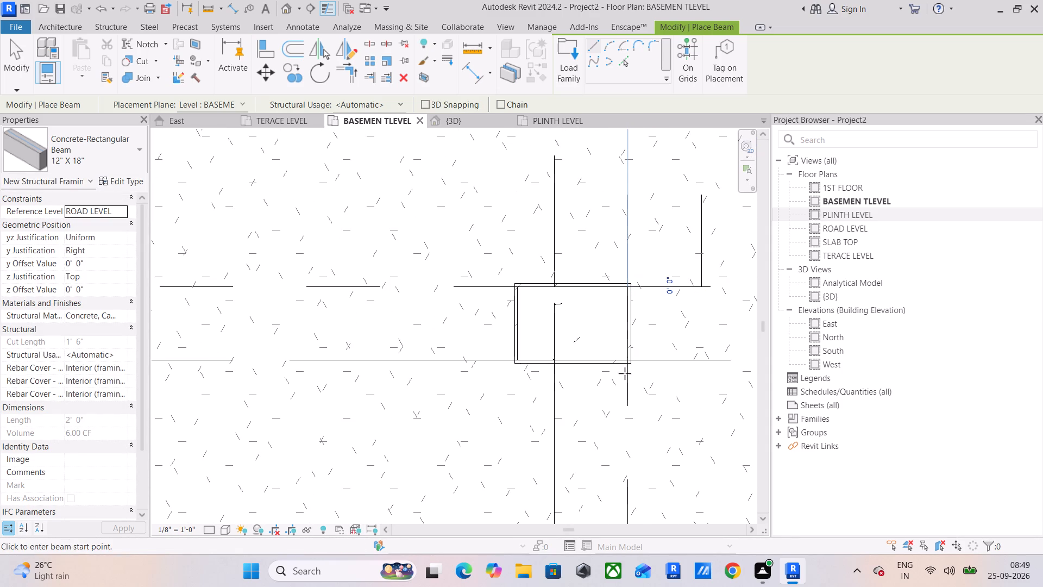
scroll(629, 361, "up", 5)
left_click(629, 361)
scroll(629, 361, "down", 6)
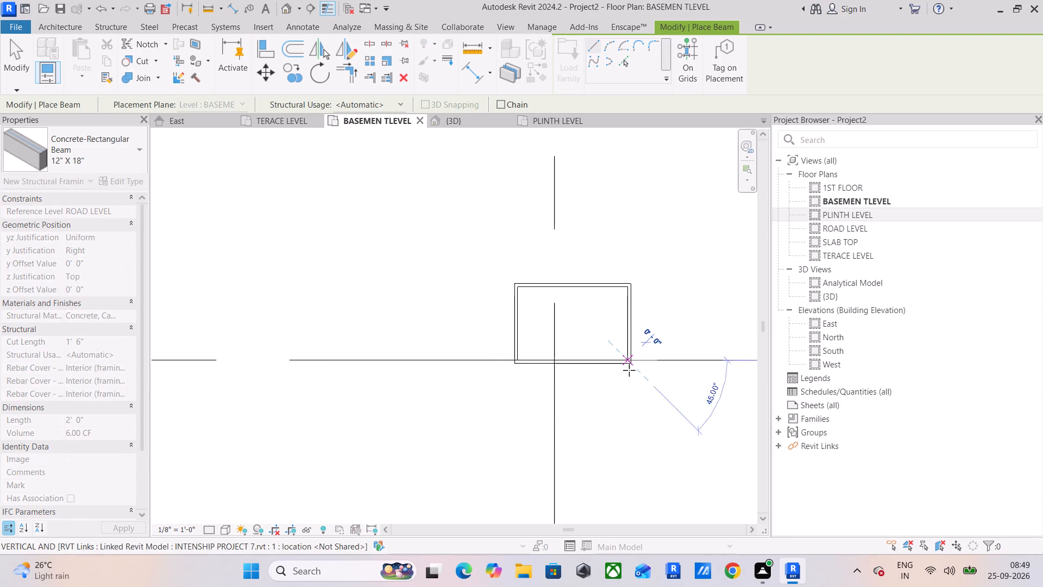
scroll(629, 370, "down", 6)
middle_click_drag(627, 414, 648, 241)
scroll(643, 263, "down", 6)
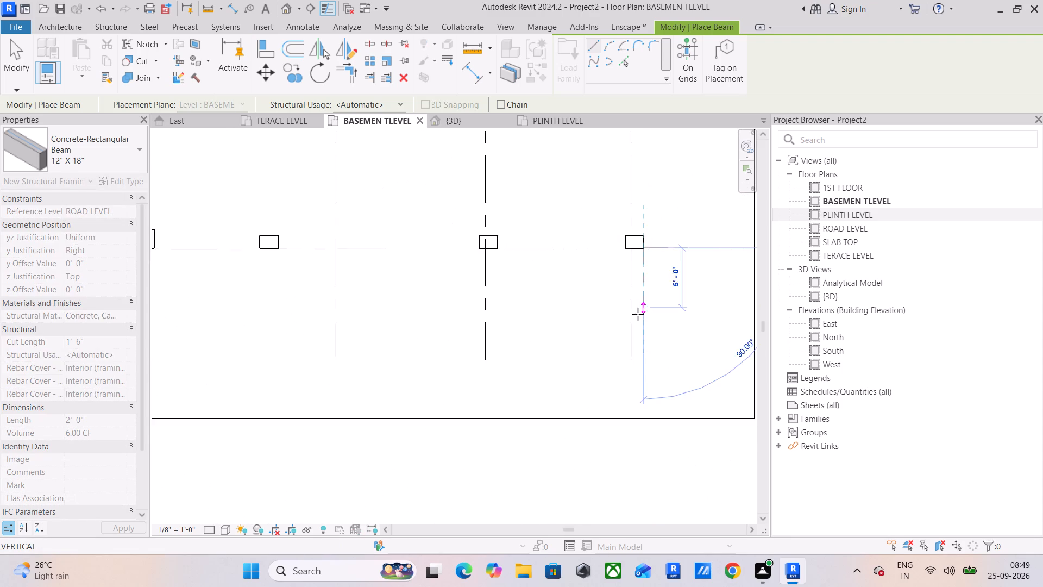
scroll(638, 314, "down", 4)
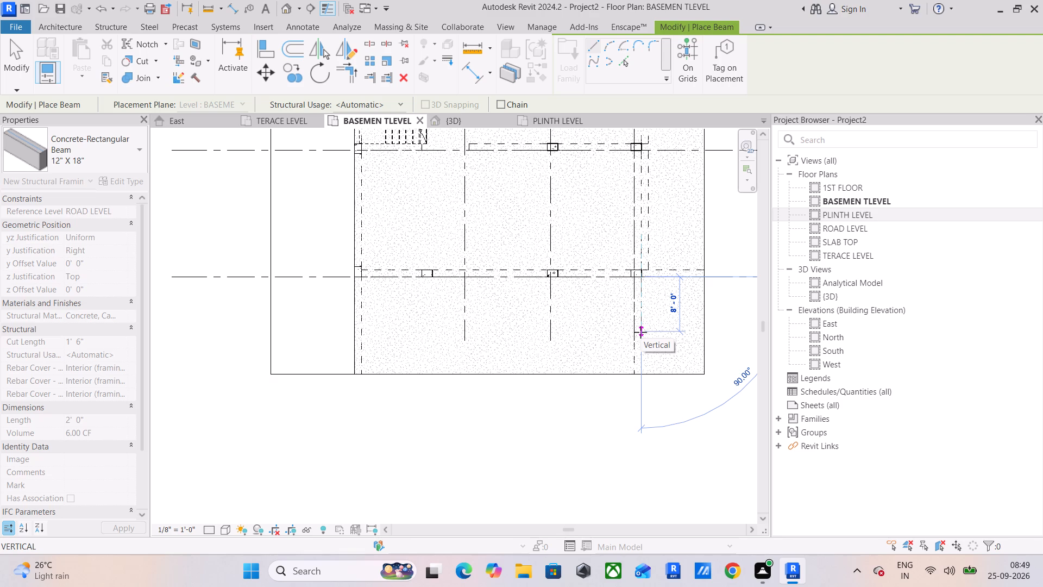
scroll(642, 329, "up", 6)
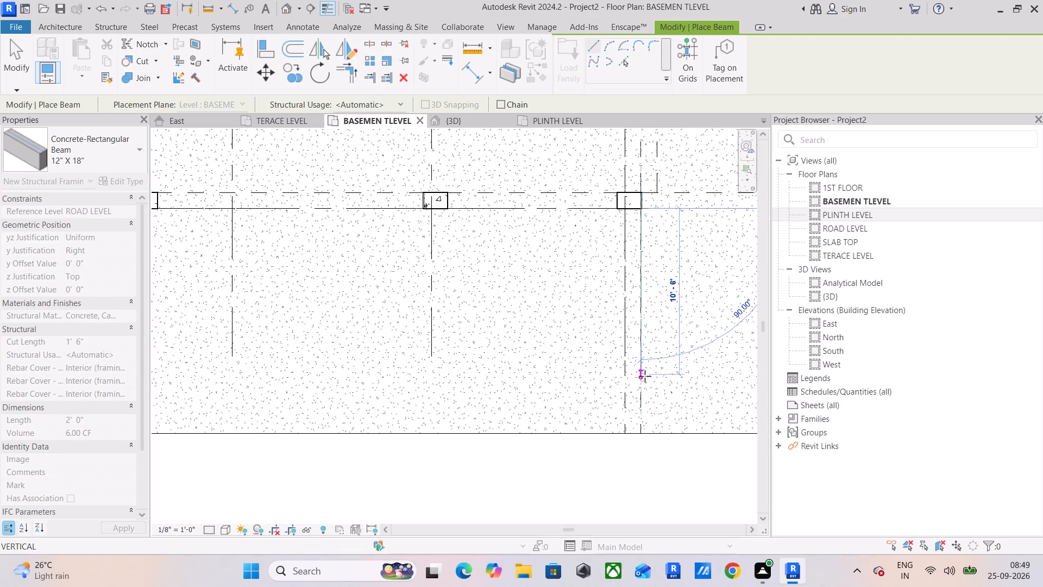
left_click(639, 432)
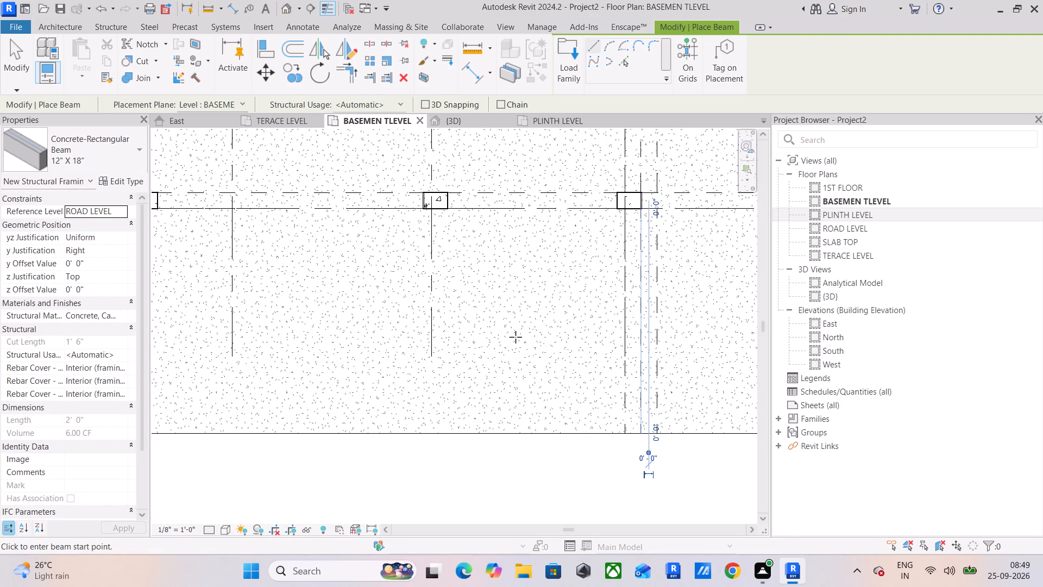
key("Escape")
key("Escape")
Move the beam between the bottom-row grid 4 column and the slab's lower edge 1'-0" inward so it lines up with the column's outer face.
left_click(659, 391)
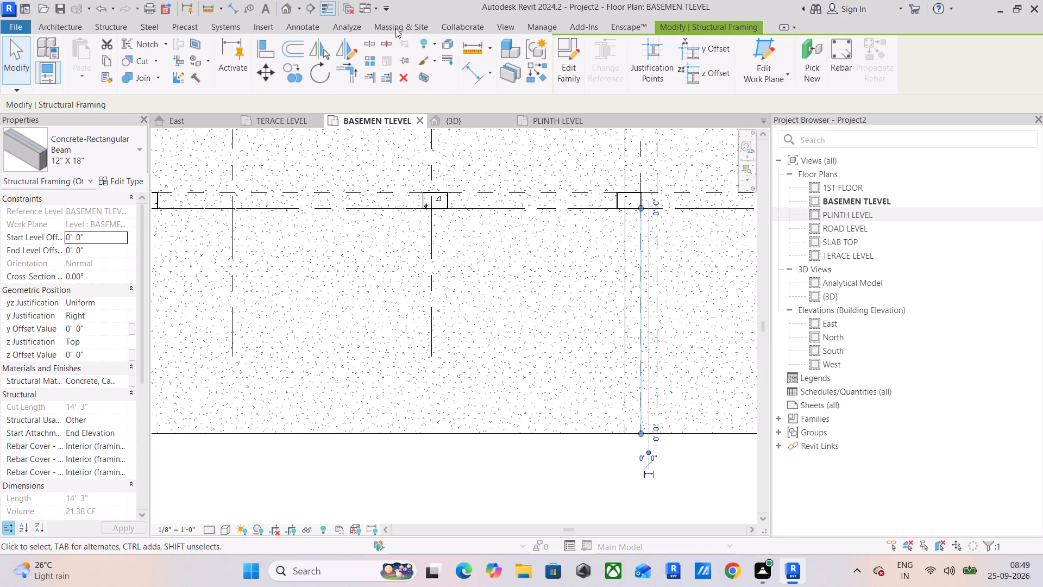
left_click(260, 72)
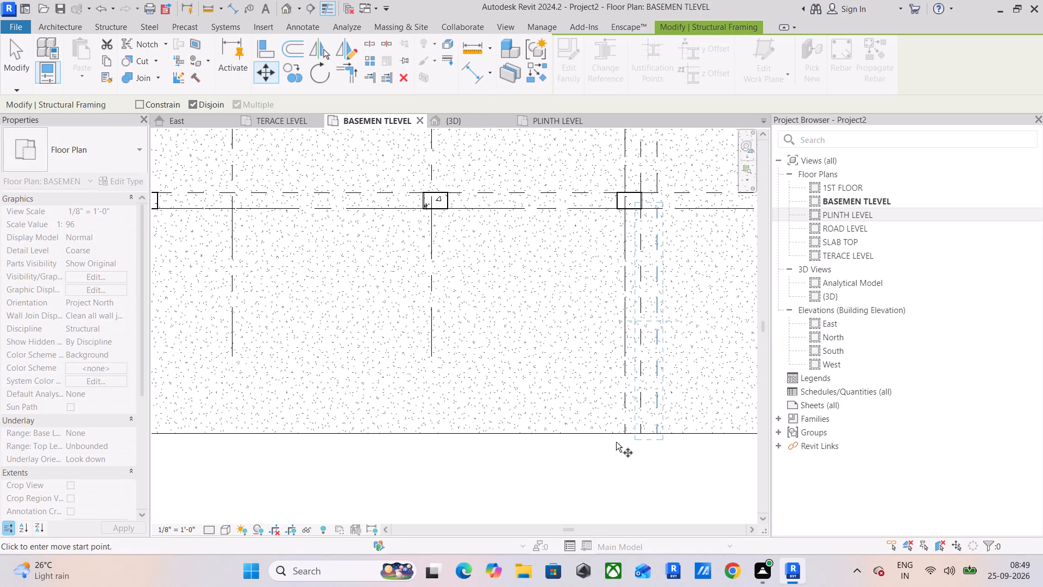
scroll(648, 435, "up", 6)
left_click(665, 431)
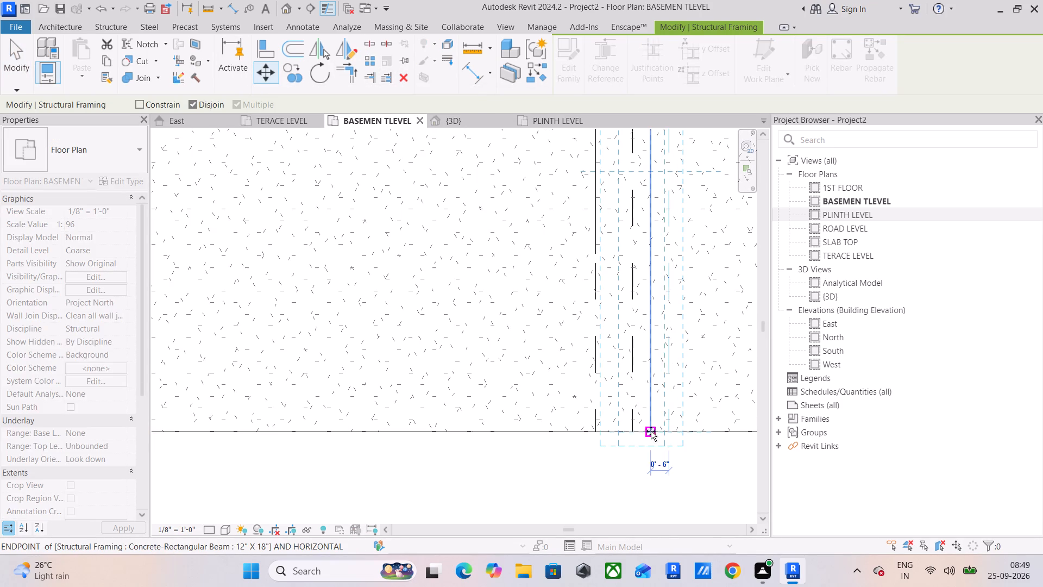
left_click(634, 431)
Move the grid 4 beam between the grid C and bottom-row columns 1'-0" inward to line up with the column's outer corner.
scroll(630, 383, "down", 7)
middle_click_drag(635, 339, 654, 475)
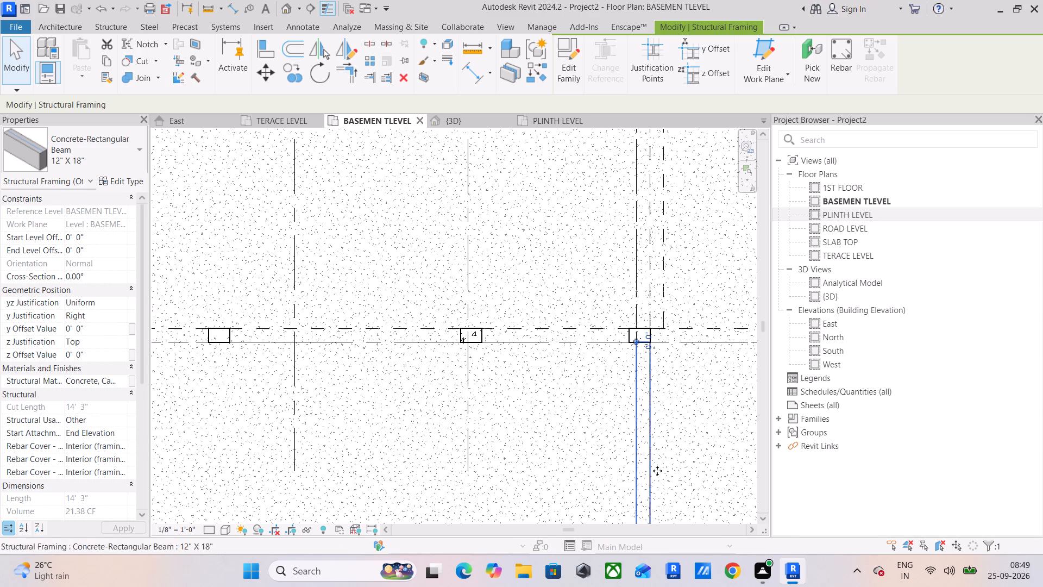
left_click(667, 301)
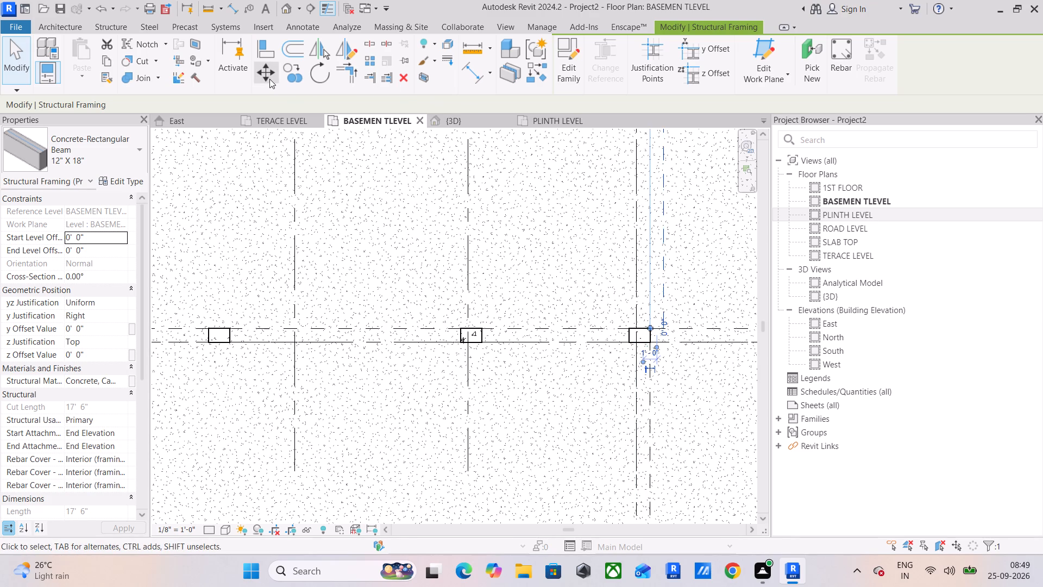
left_click(269, 79)
scroll(646, 308, "up", 6)
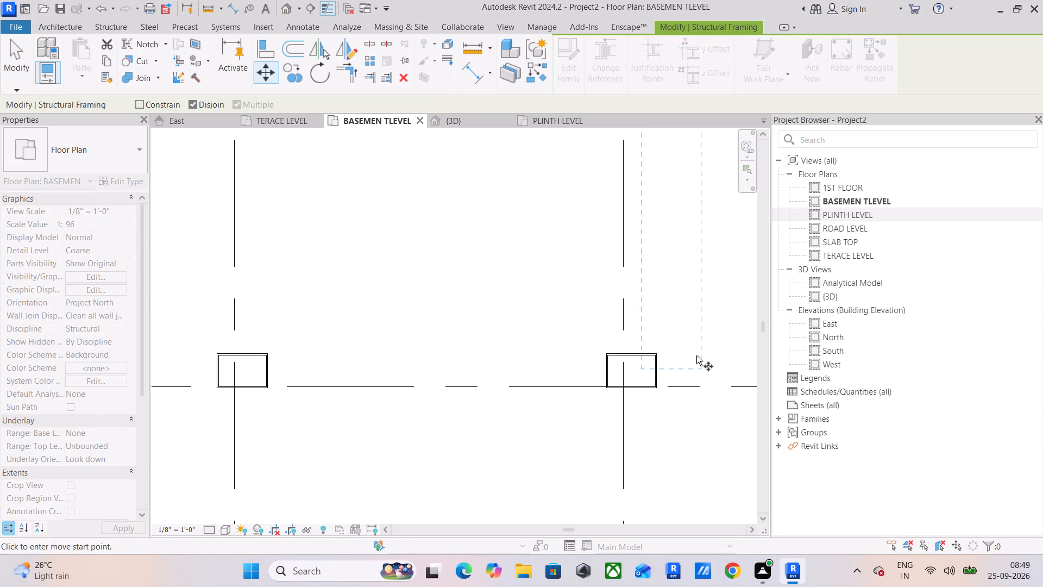
scroll(693, 354, "up", 5)
left_click(684, 358)
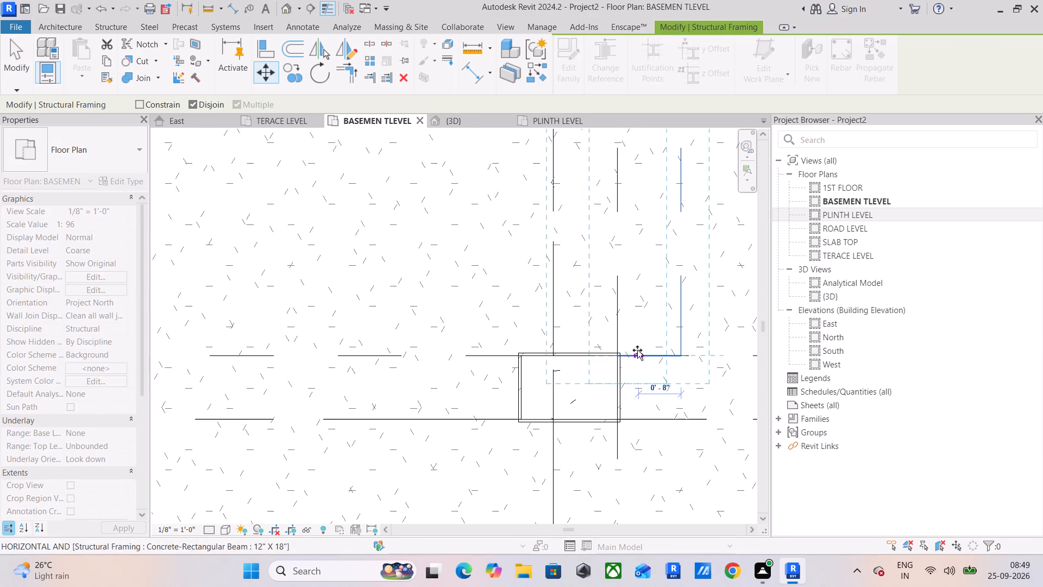
scroll(618, 350, "up", 11)
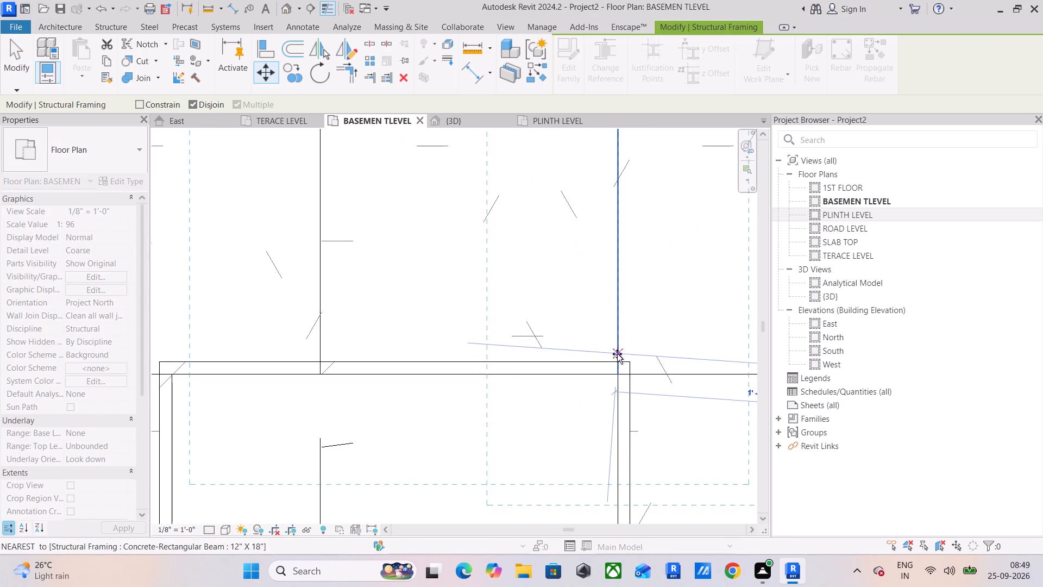
left_click(617, 369)
Move the grid 4 beam between the grid B and grid C columns 1'-0" inward to line up with the grid C column's outer corner.
scroll(615, 329, "down", 12)
middle_click_drag(622, 311, 620, 322)
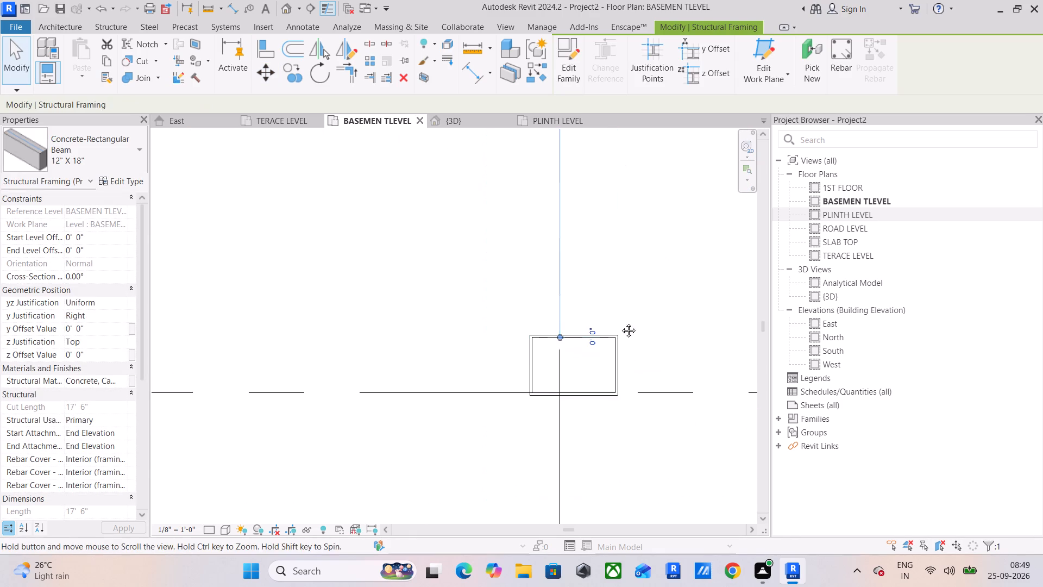
middle_click_drag(620, 322, 620, 454)
scroll(631, 366, "down", 7)
middle_click_drag(628, 295, 575, 463)
scroll(595, 355, "down", 5)
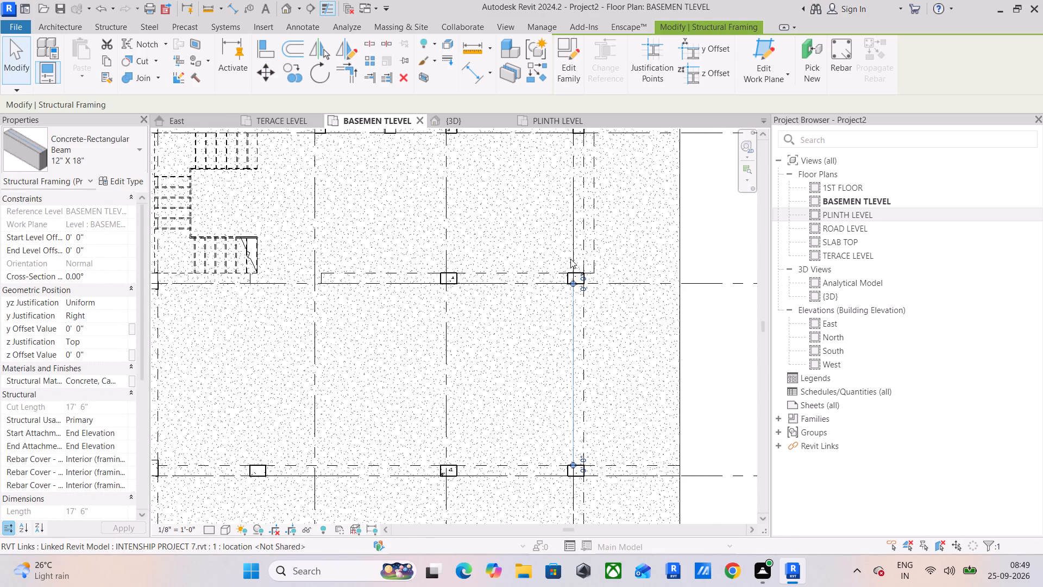
scroll(572, 255, "up", 4)
left_click(588, 247)
left_click(271, 77)
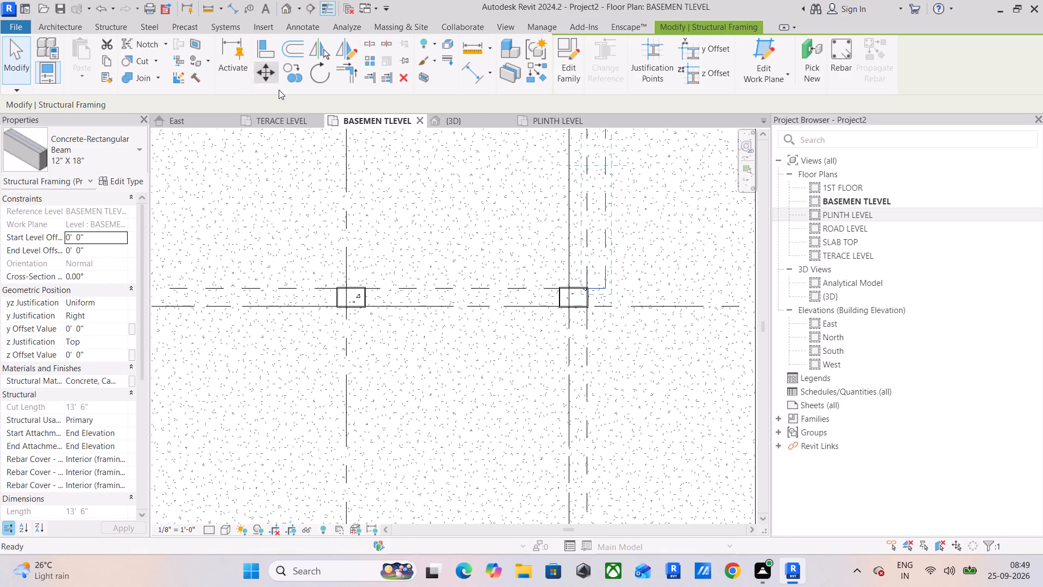
scroll(572, 249, "up", 5)
scroll(650, 328, "up", 5)
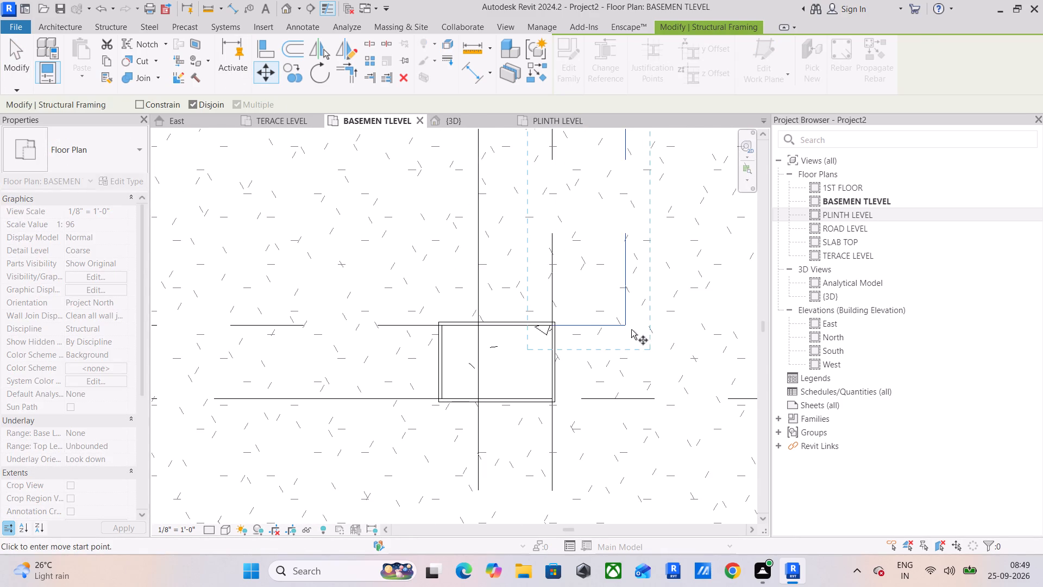
left_click(621, 324)
scroll(555, 324, "up", 8)
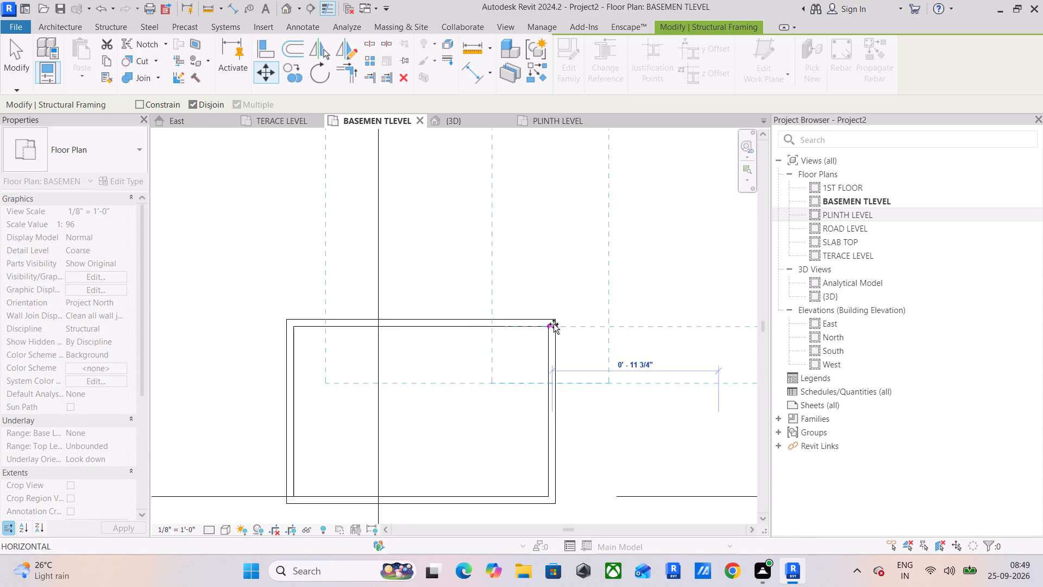
scroll(554, 324, "up", 3)
left_click(545, 328)
Move the grid 4 beam between the grid A and grid B columns 1'-0" inward to line up with the grid B column's outer corner.
scroll(549, 312, "down", 17)
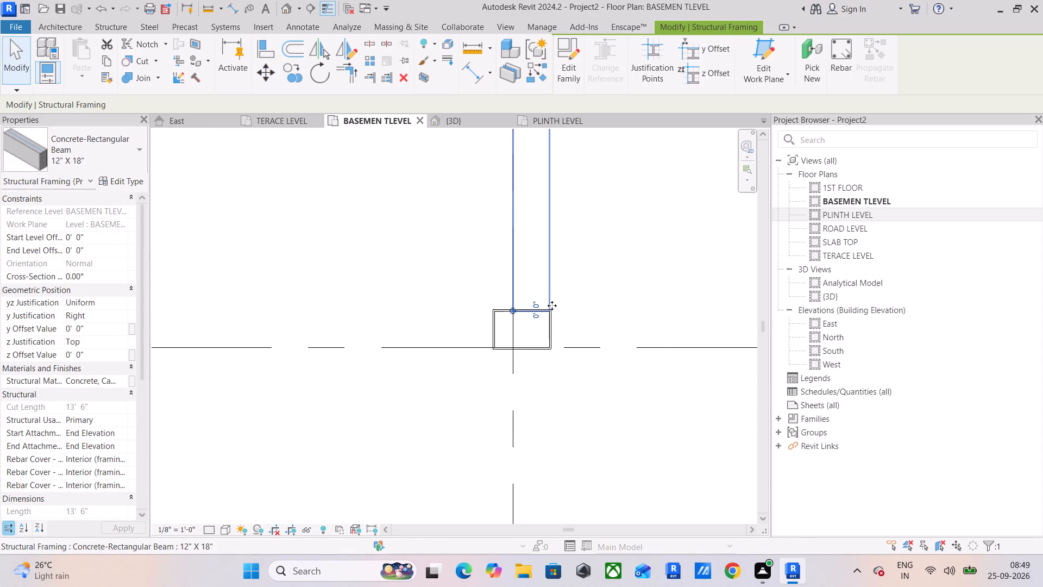
scroll(552, 302, "down", 6)
middle_click_drag(552, 302, 540, 440)
scroll(530, 339, "down", 5)
middle_click_drag(532, 331, 522, 418)
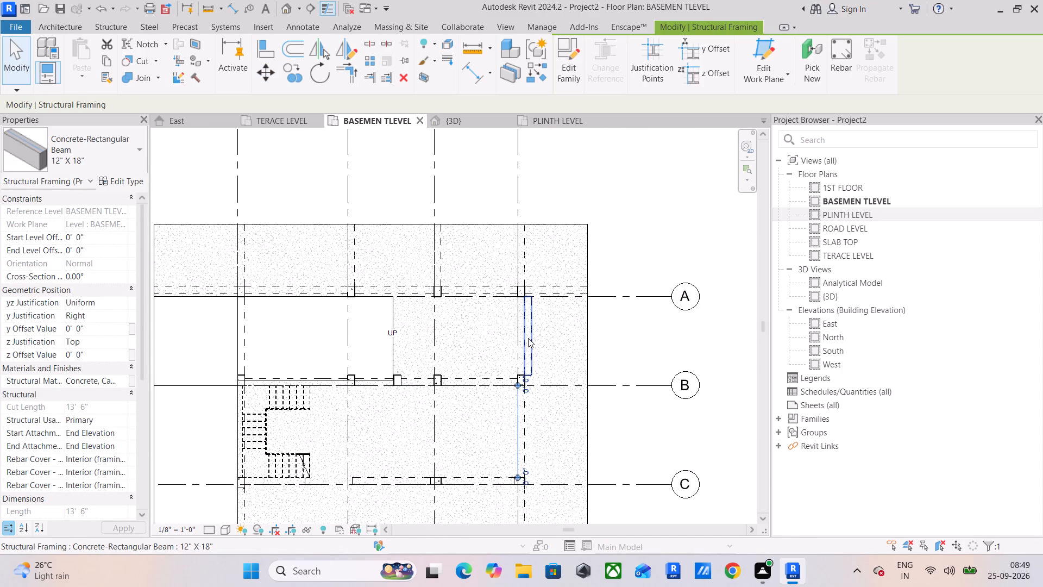
scroll(528, 338, "up", 5)
left_click(533, 326)
scroll(543, 384, "up", 5)
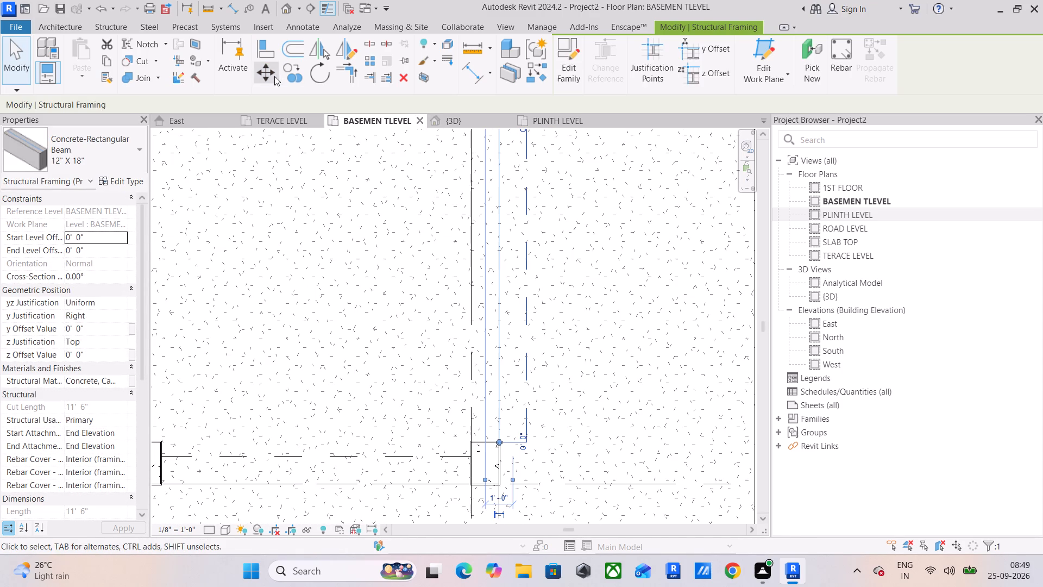
left_click(273, 69)
scroll(523, 442, "up", 6)
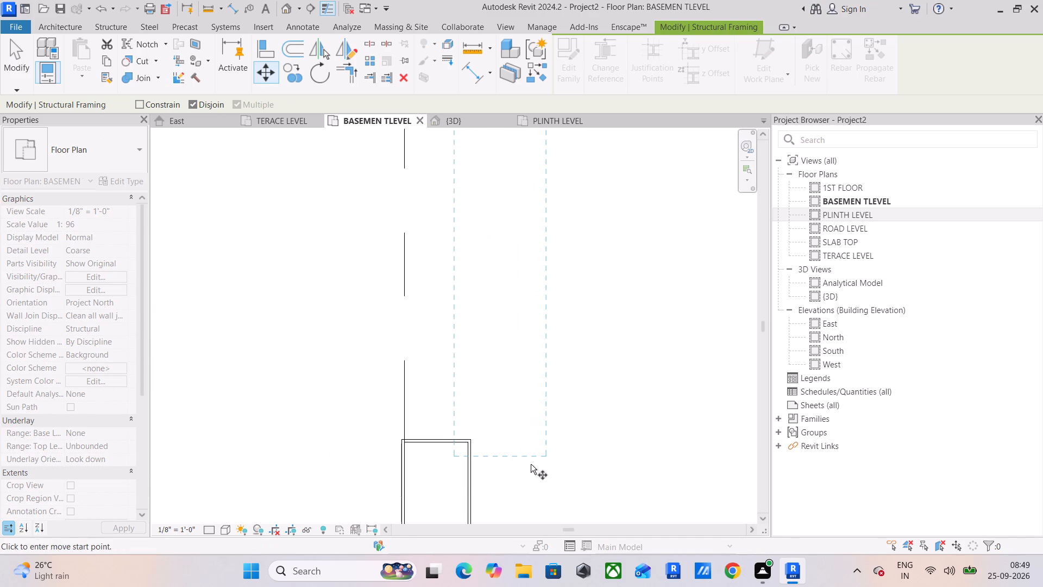
scroll(534, 459, "up", 6)
left_click(533, 427)
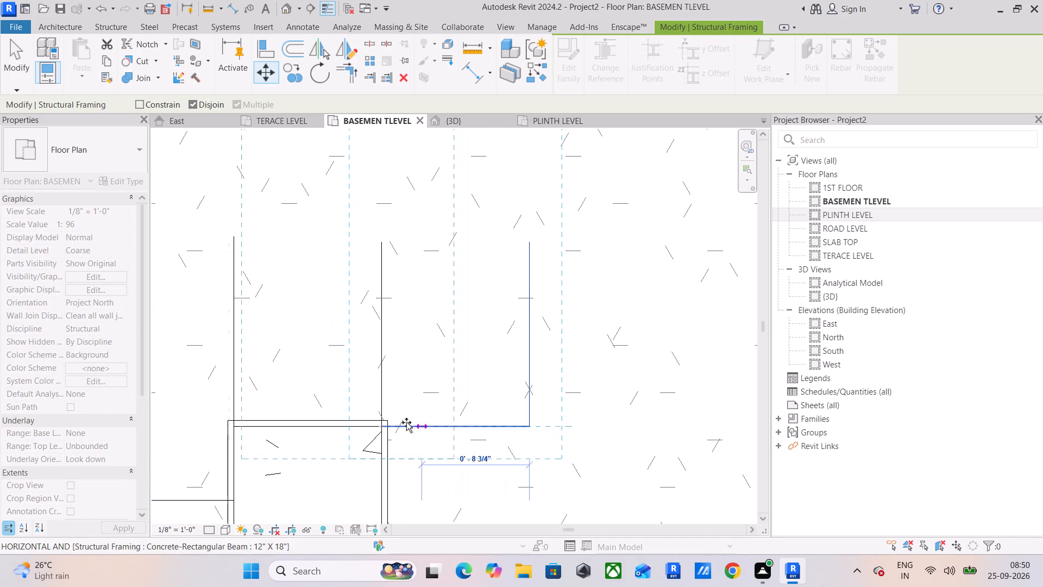
scroll(385, 423, "up", 6)
left_click(379, 430)
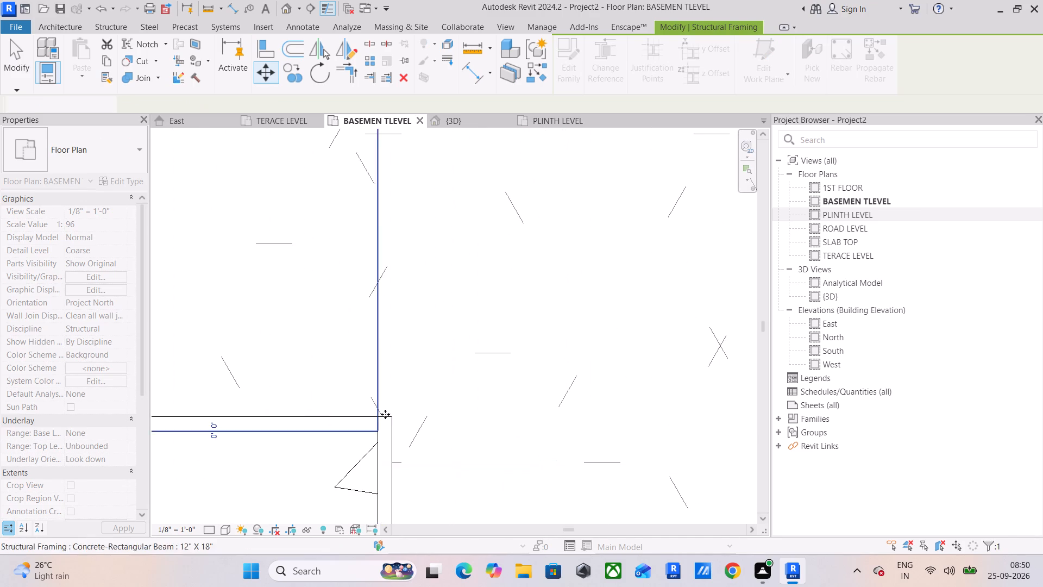
scroll(385, 414, "down", 20)
scroll(468, 327, "down", 6)
middle_click_drag(468, 327, 496, 440)
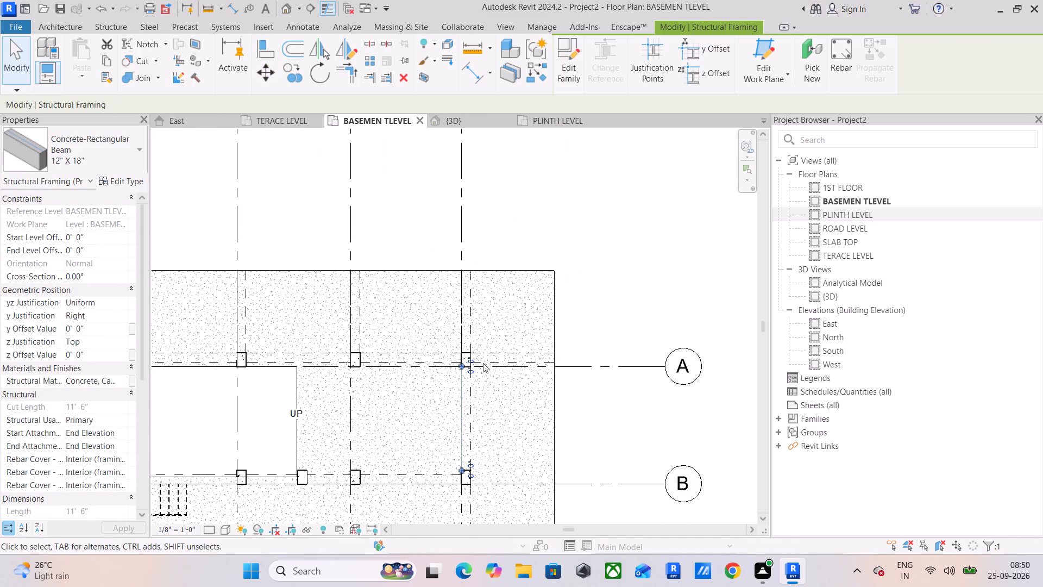
Place a 12" X 18" concrete beam along grid 3 from the grid A column to the grid B column.
middle_click_drag(472, 392, 552, 301)
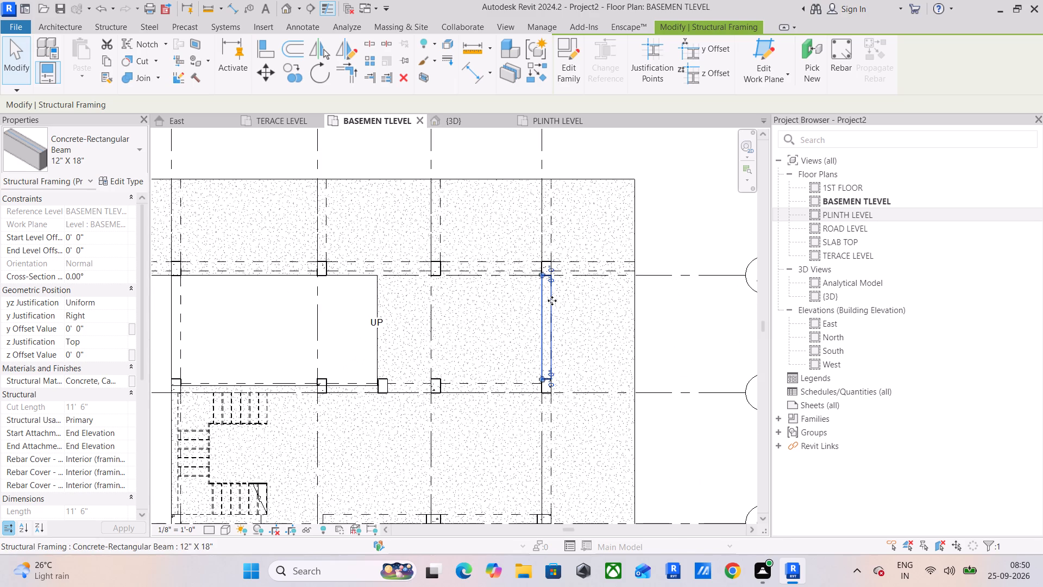
left_click(111, 22)
left_click(28, 51)
left_click(47, 50)
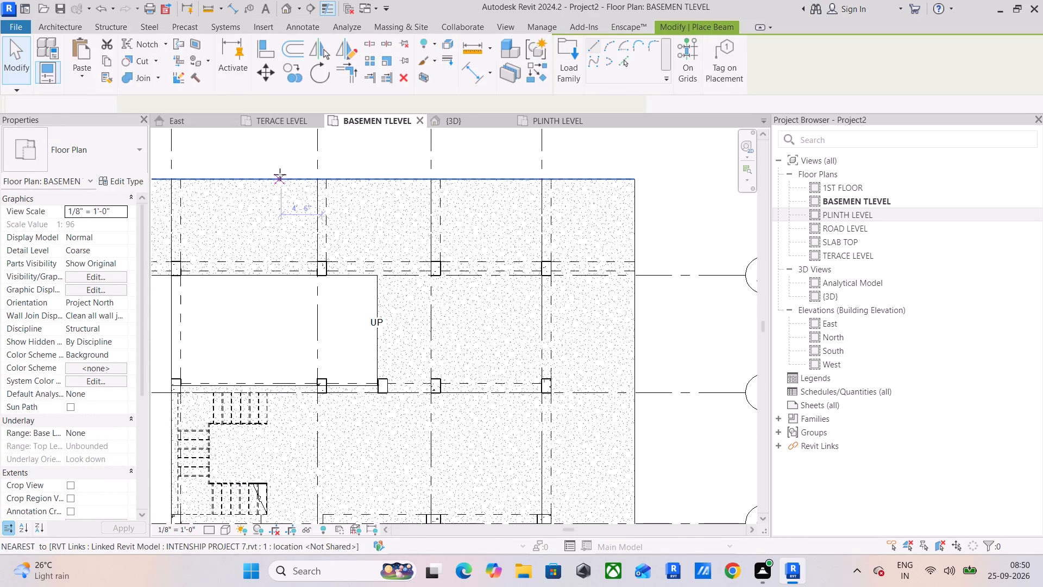
scroll(437, 284, "up", 6)
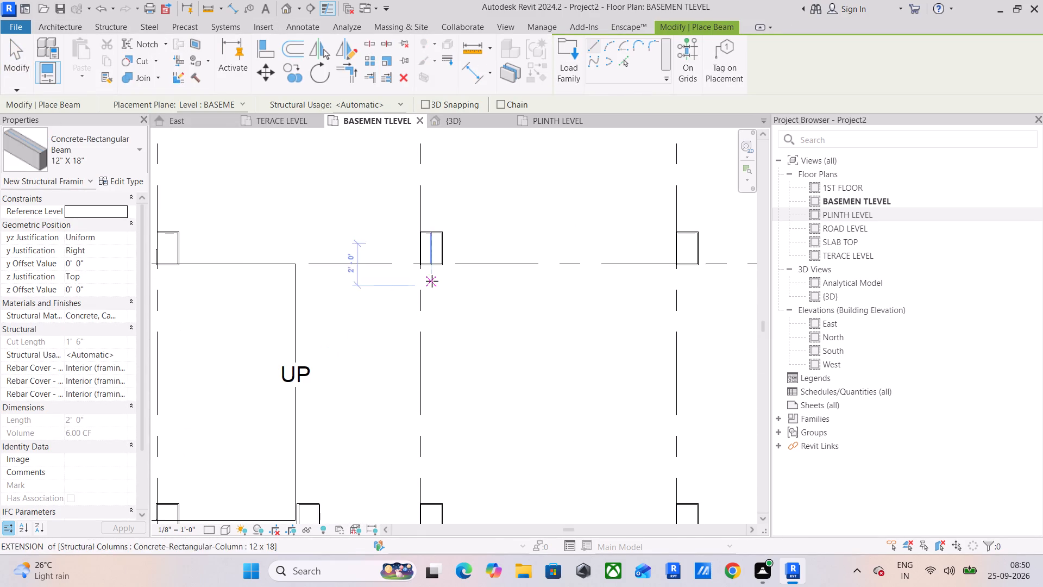
scroll(419, 263, "up", 15)
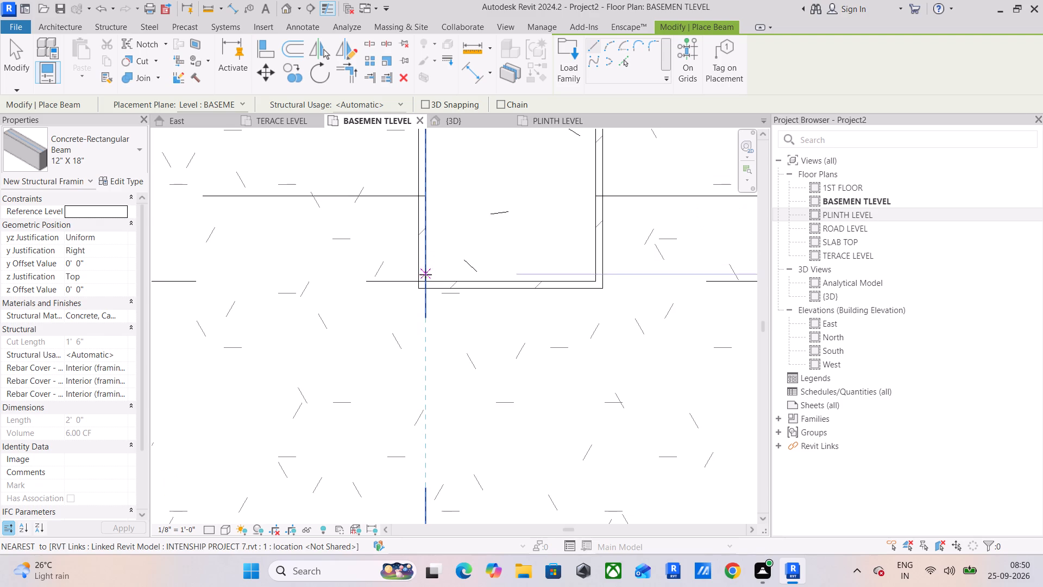
left_click(425, 280)
scroll(420, 342, "down", 18)
scroll(422, 339, "down", 5)
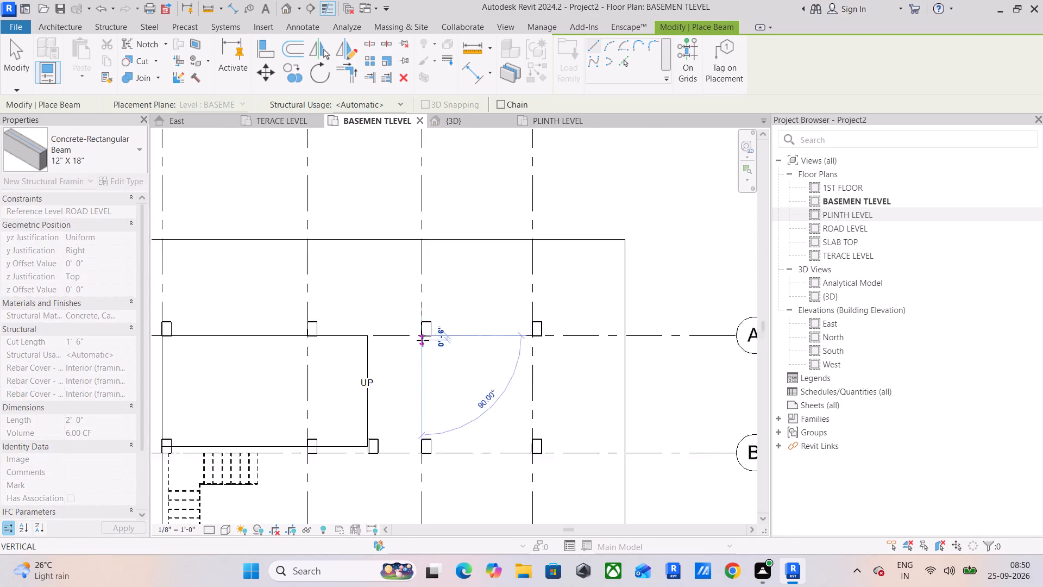
middle_click_drag(426, 392, 432, 258)
scroll(424, 298, "up", 6)
scroll(423, 252, "up", 5)
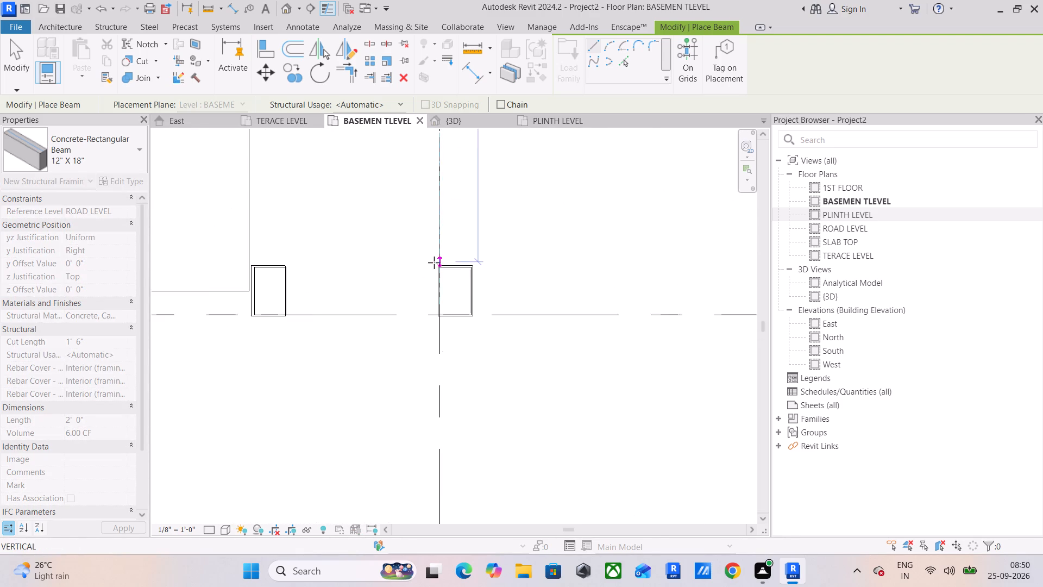
scroll(434, 263, "up", 11)
left_click(456, 279)
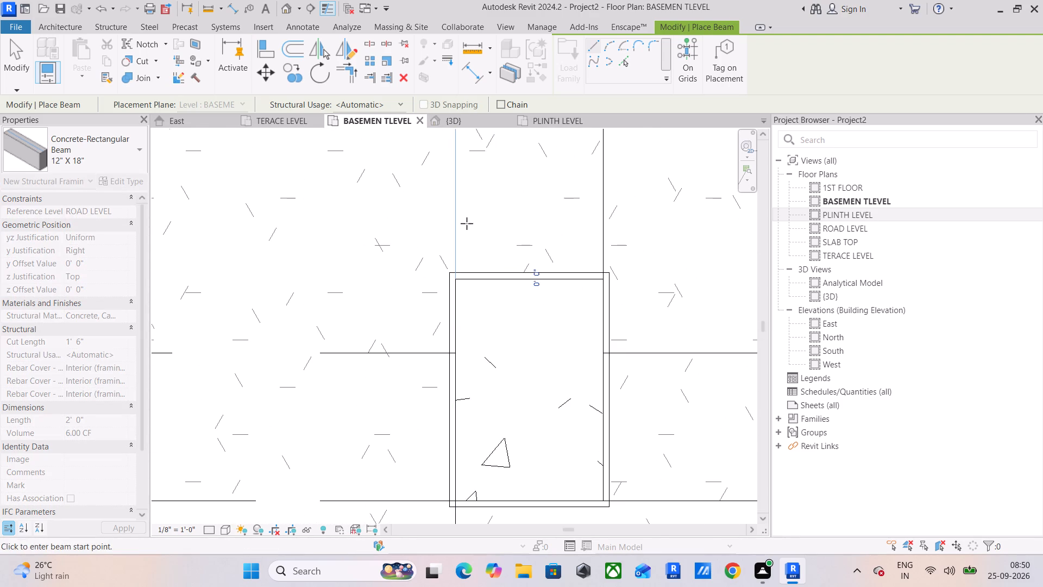
Place a 12" X 18" beam along grid 3 from the grid B column's lower face to the grid C column.
scroll(467, 223, "down", 12)
scroll(467, 286, "up", 11)
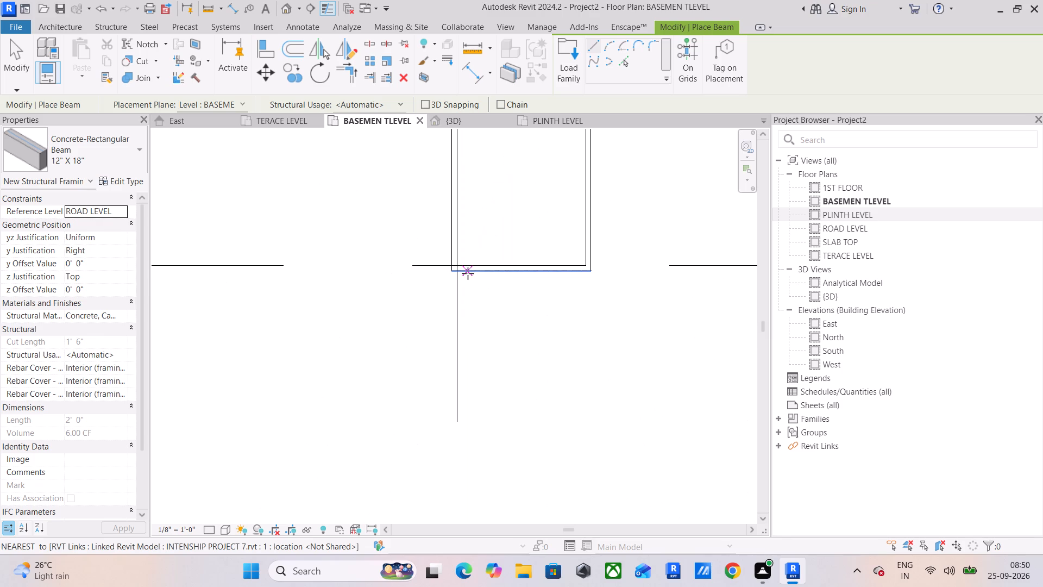
left_click(461, 266)
scroll(465, 367, "down", 12)
middle_click_drag(465, 377, 485, 307)
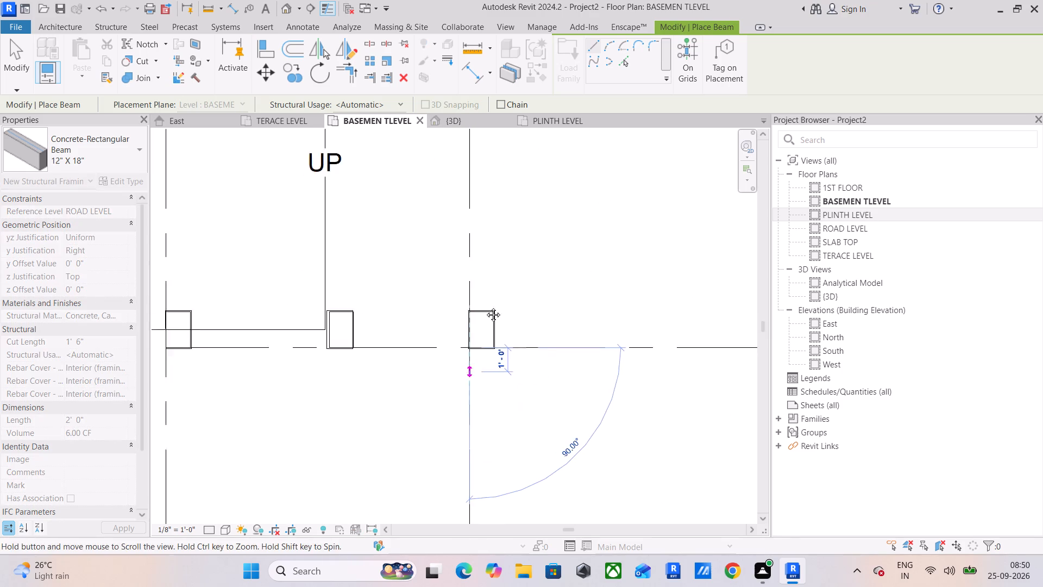
middle_click_drag(485, 307, 476, 167)
middle_click_drag(477, 444, 482, 318)
scroll(481, 337, "up", 11)
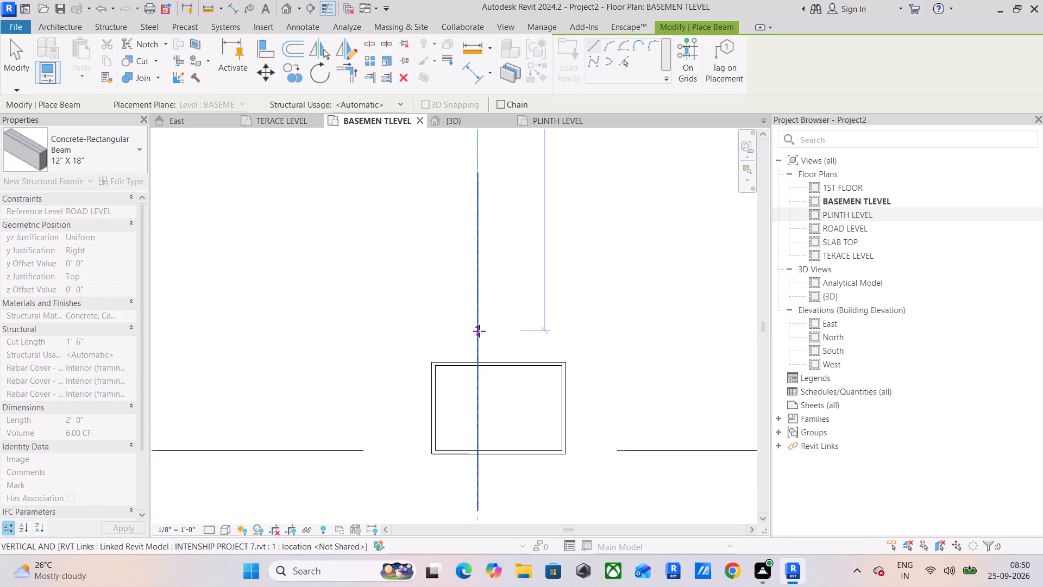
scroll(479, 331, "up", 7)
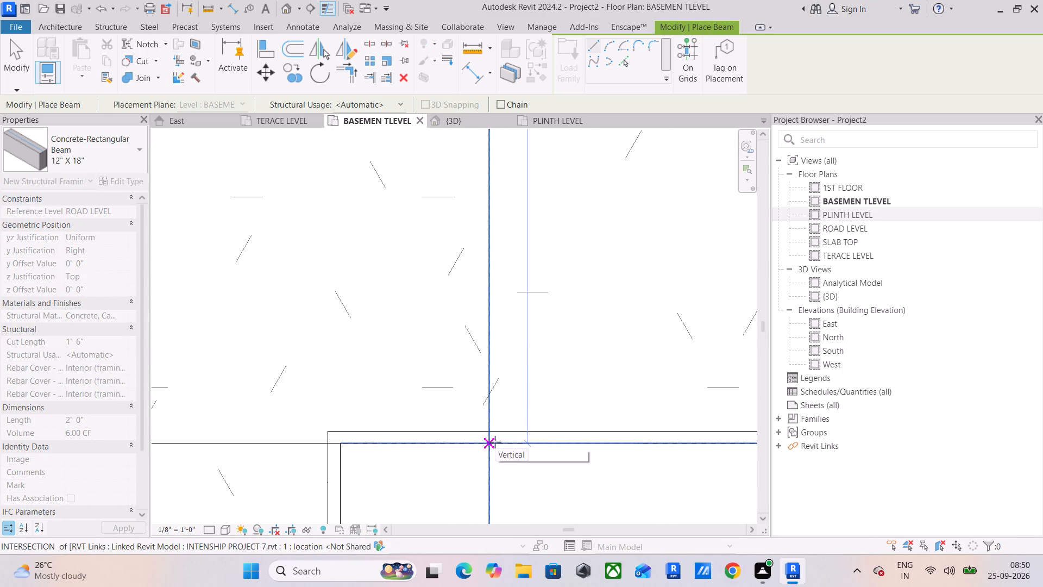
left_click(495, 442)
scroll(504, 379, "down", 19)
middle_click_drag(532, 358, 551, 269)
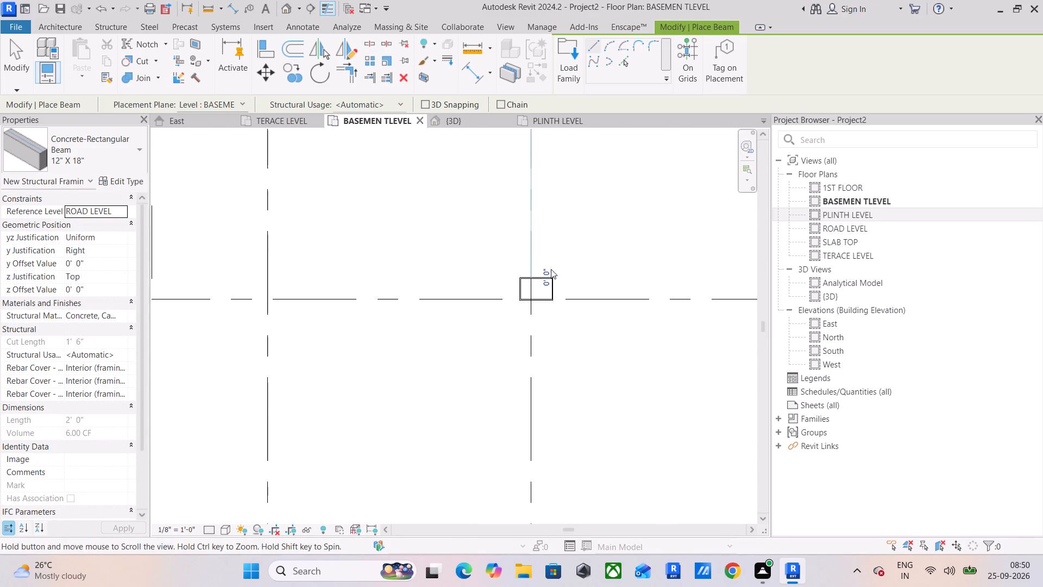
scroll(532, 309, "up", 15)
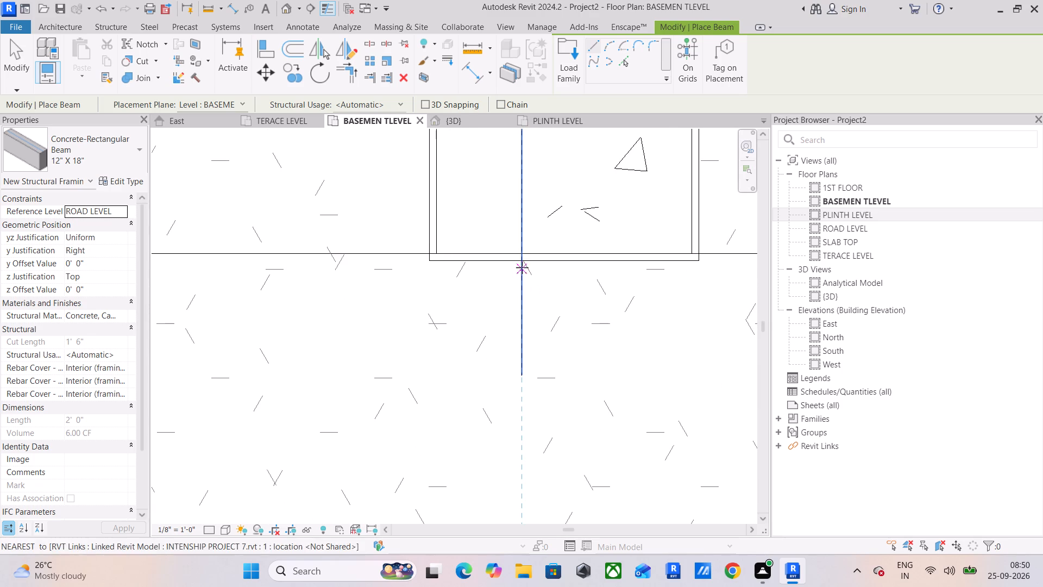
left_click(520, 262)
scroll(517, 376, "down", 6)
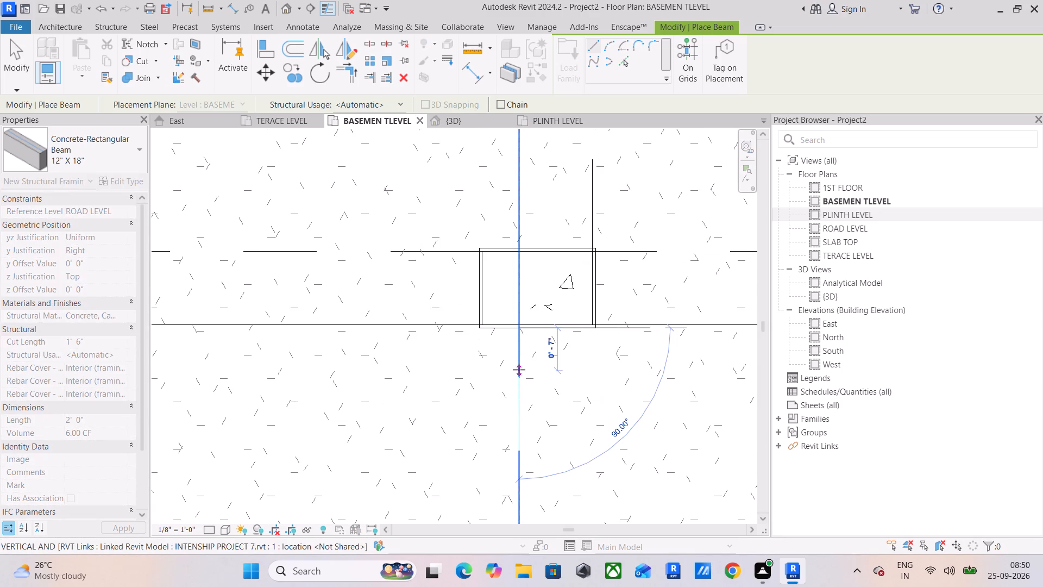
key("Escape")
Place a 12" X 18" beam along grid 3 from the grid C column's lower face to the bottom-row column.
scroll(517, 329, "up", 9)
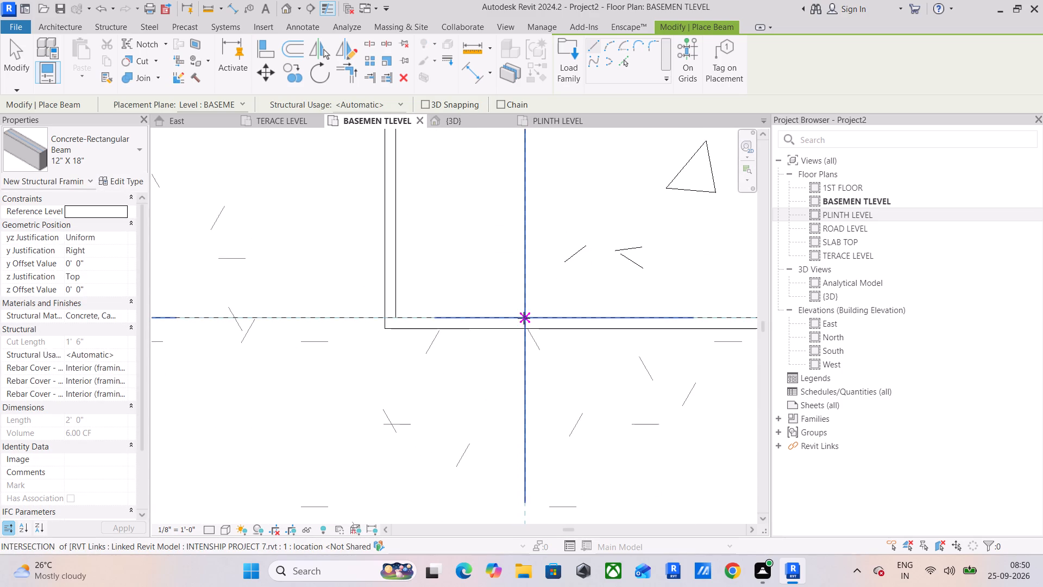
left_click(526, 317)
scroll(541, 435, "down", 9)
middle_click_drag(551, 429, 559, 274)
scroll(548, 371, "down", 4)
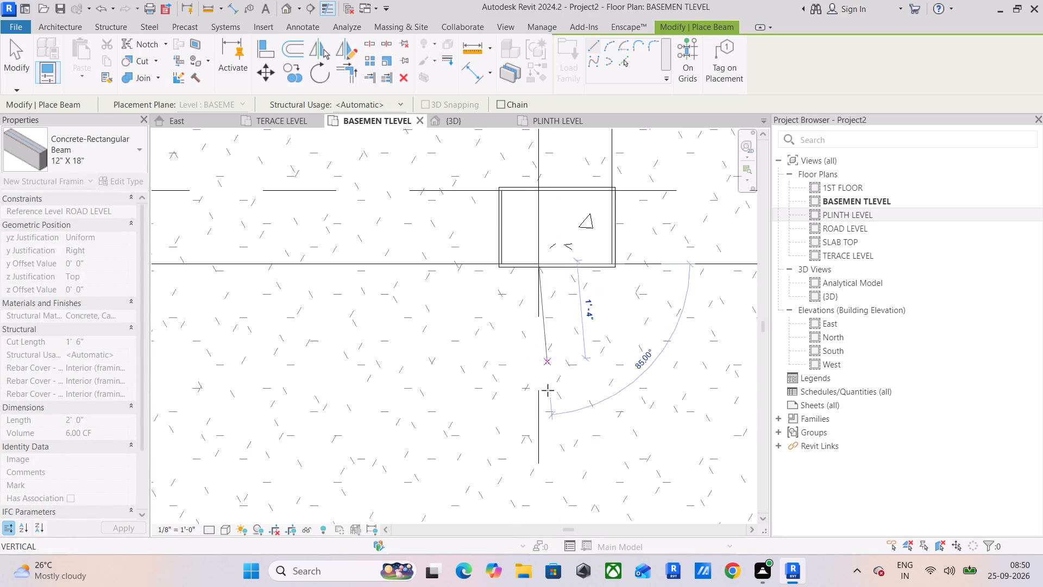
scroll(548, 390, "down", 1)
middle_click_drag(548, 403, 557, 225)
scroll(567, 316, "down", 12)
middle_click_drag(569, 307, 562, 194)
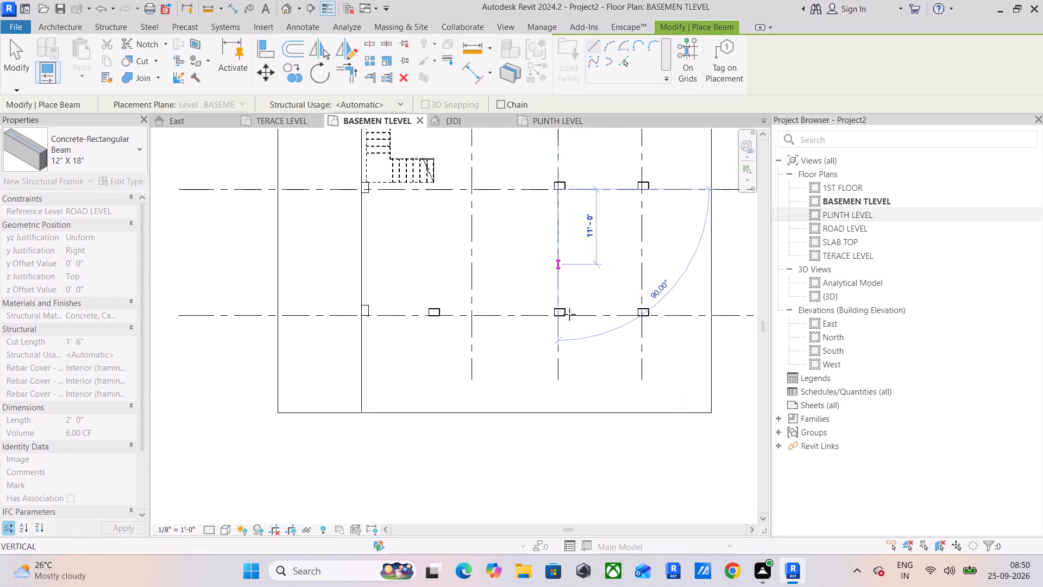
scroll(565, 332, "up", 6)
scroll(567, 284, "up", 12)
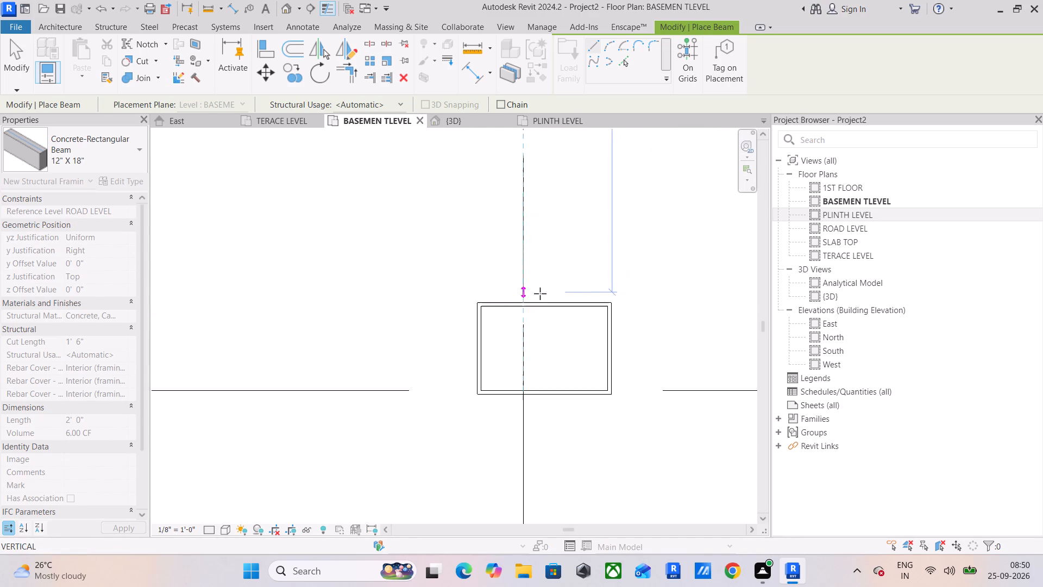
scroll(531, 314, "up", 5)
left_click(518, 303)
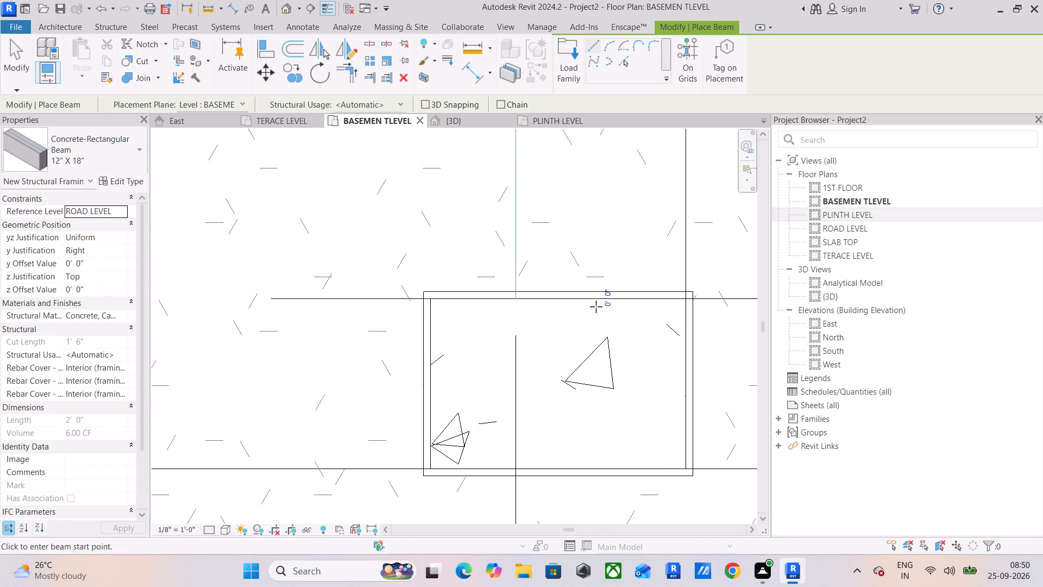
Place a 12" X 18" beam about 14' long along grid 3 from the bottom-row column to the slab's lower edge.
middle_click_drag(530, 415, 562, 224)
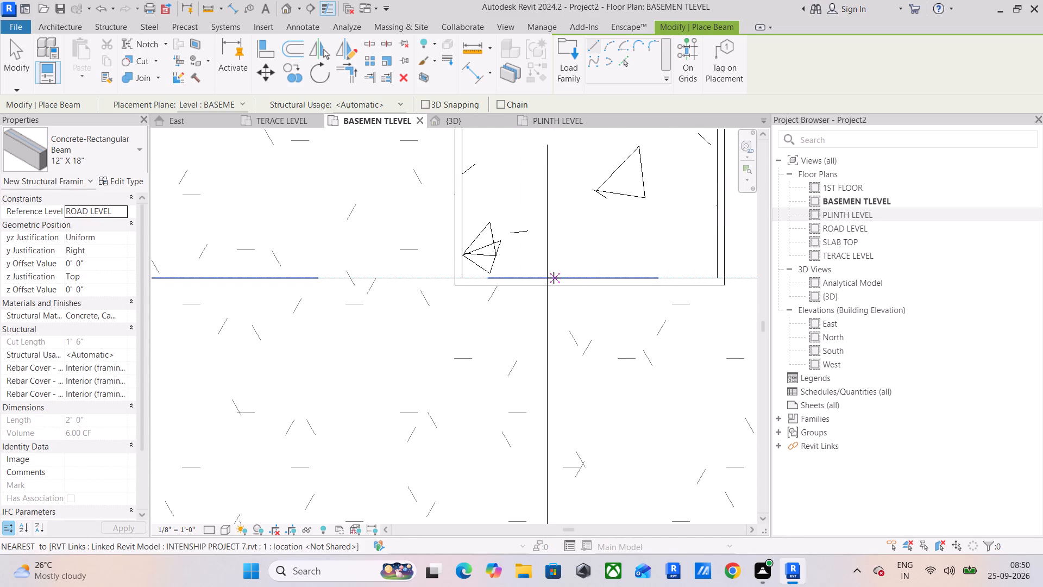
left_click_drag(547, 277, 542, 282)
scroll(542, 286, "down", 17)
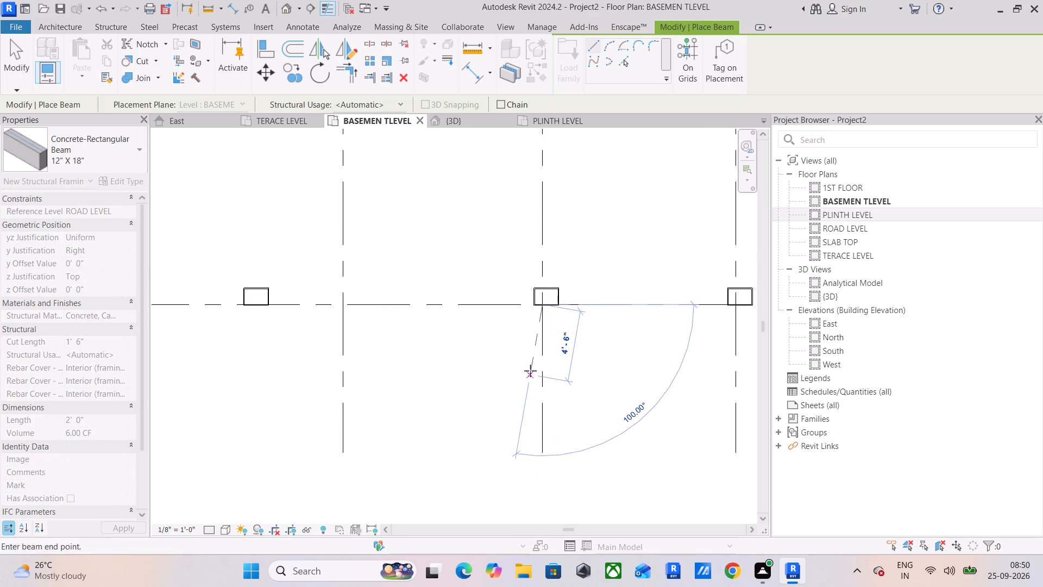
scroll(530, 371, "down", 6)
middle_click_drag(533, 379, 535, 249)
scroll(541, 309, "up", 6)
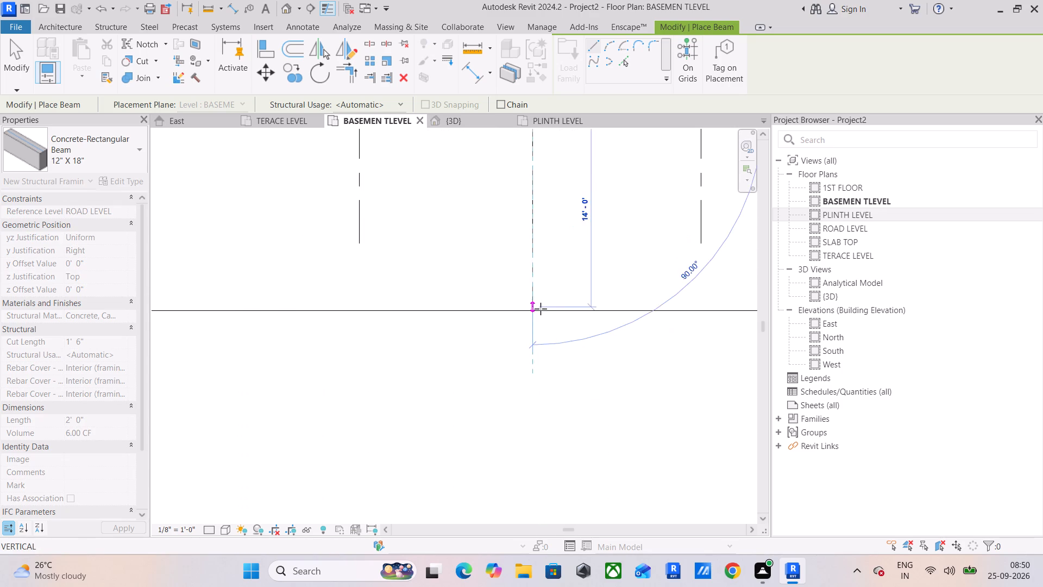
scroll(539, 311, "up", 5)
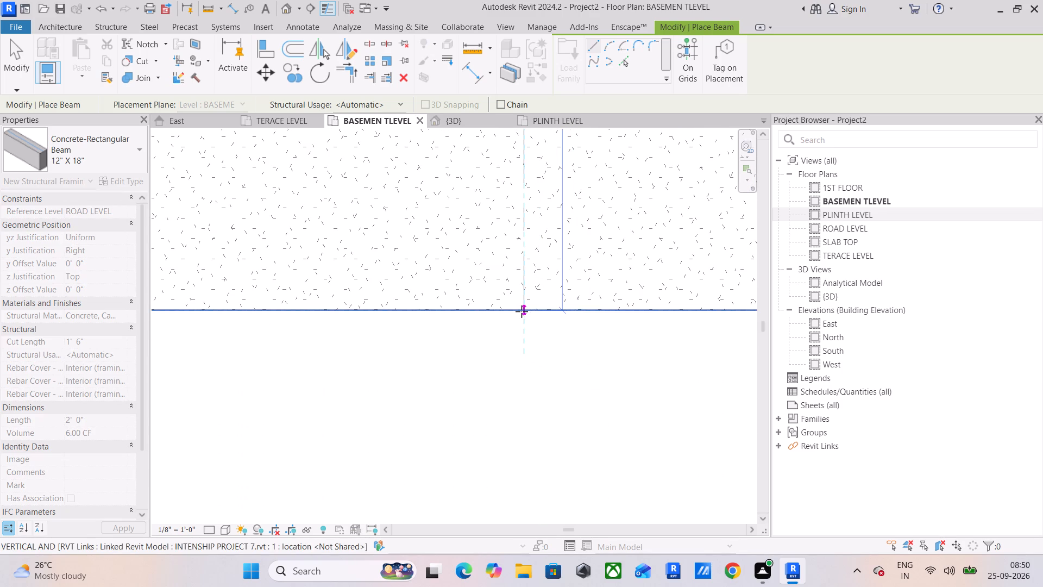
left_click(521, 311)
Look over the column rows from the slab's lower edge up to grid B for the next beam location.
scroll(533, 277, "down", 6)
middle_click_drag(541, 265, 537, 367)
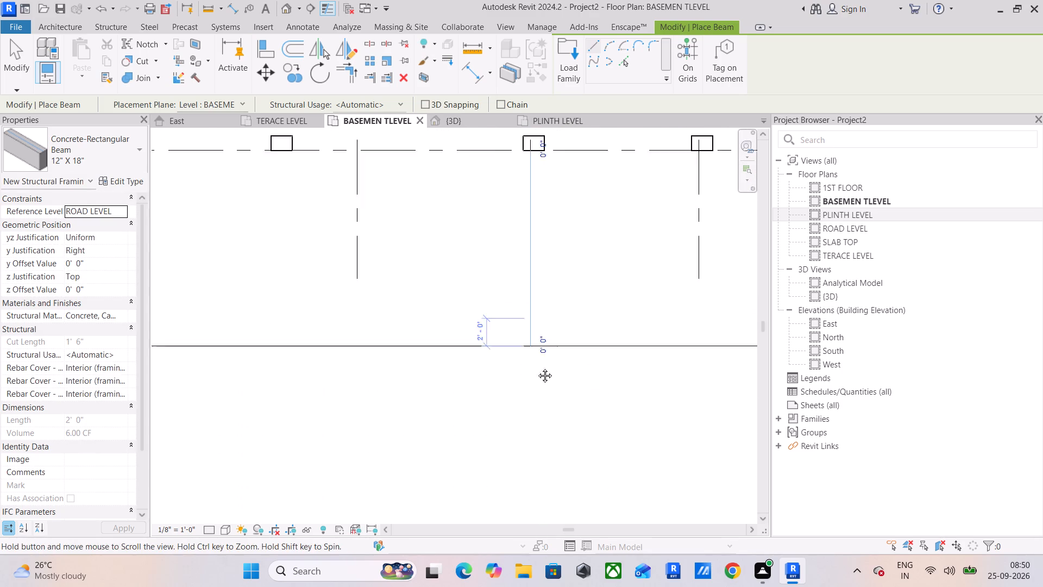
middle_click_drag(537, 367, 537, 397)
middle_click_drag(526, 233, 603, 390)
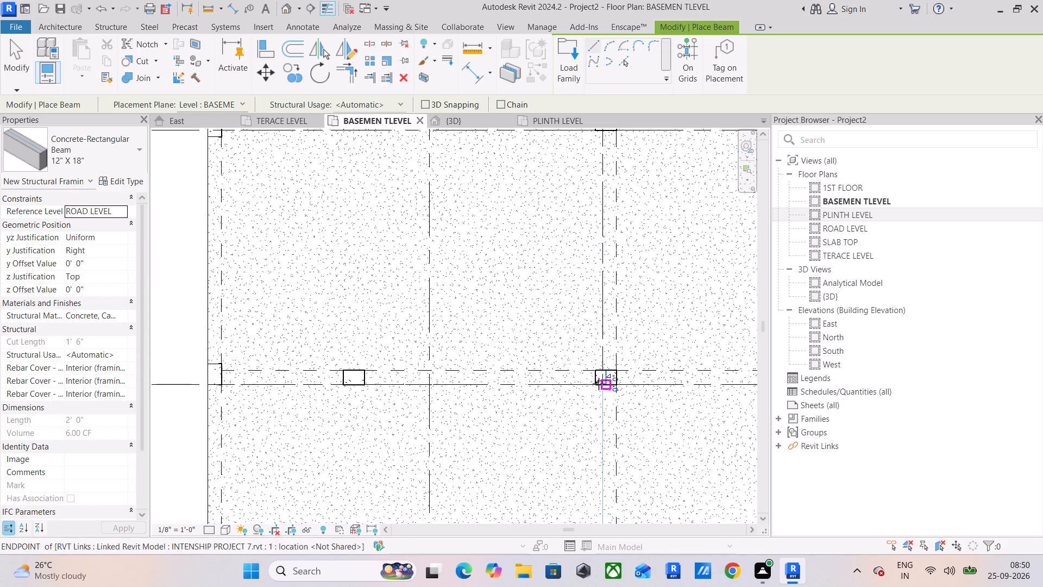
middle_click_drag(477, 292, 529, 139)
middle_click_drag(498, 187, 502, 416)
scroll(523, 289, "down", 5)
middle_click_drag(525, 272, 525, 348)
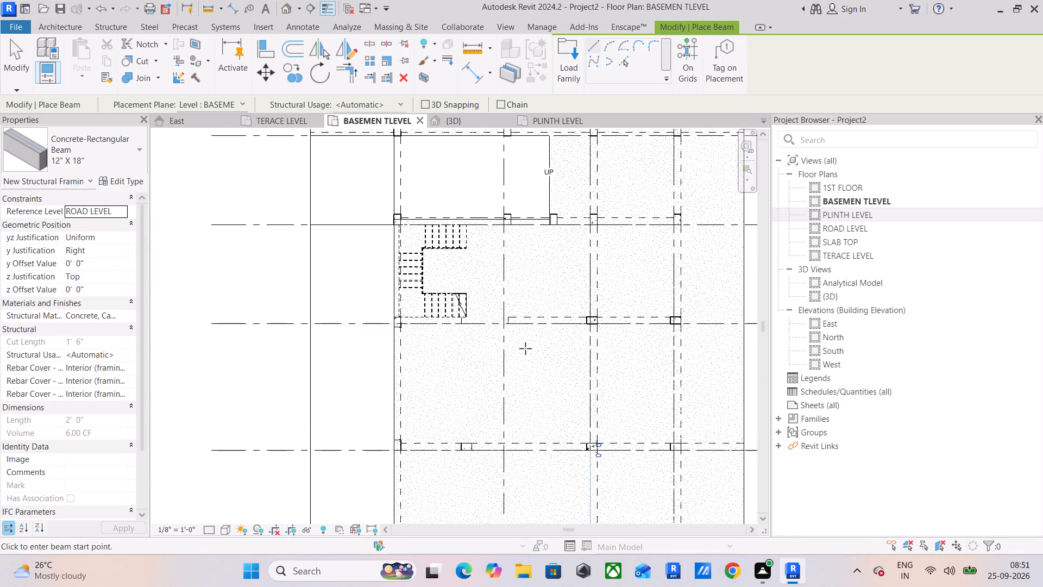
scroll(479, 198, "up", 9)
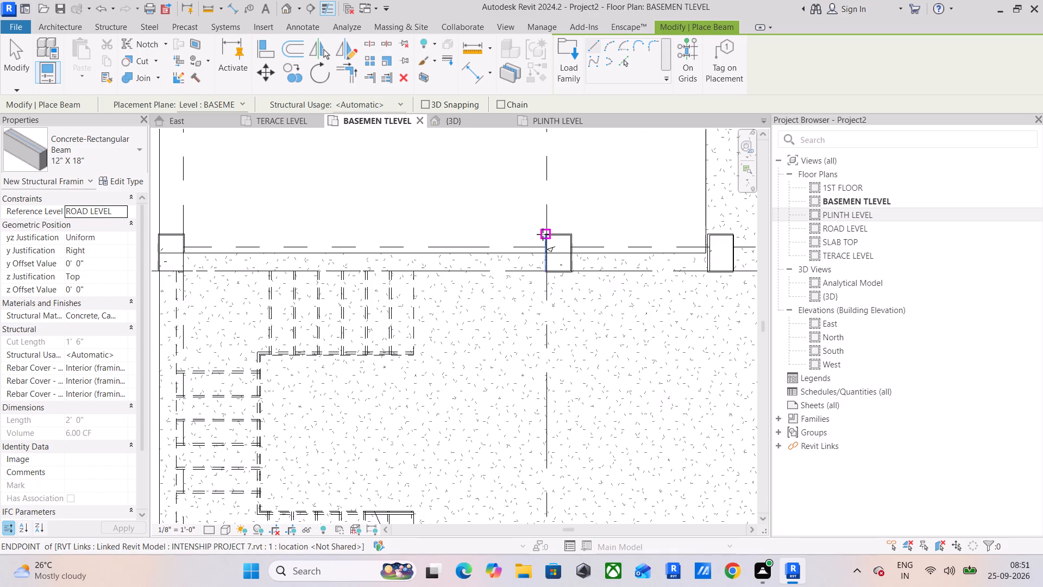
scroll(543, 235, "up", 6)
middle_click_drag(559, 235, 536, 376)
scroll(544, 283, "down", 6)
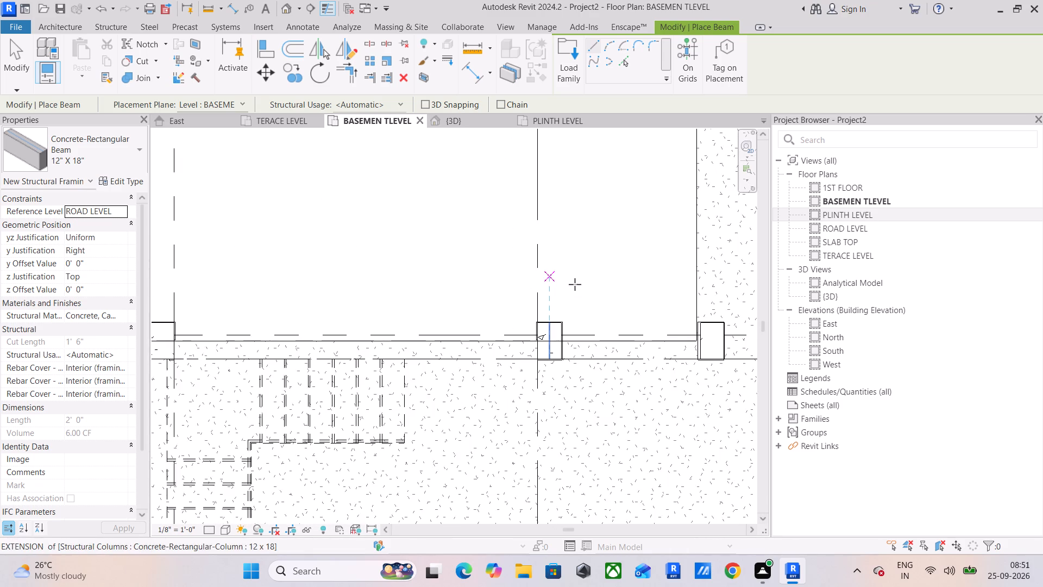
Place a 12" X 18" beam along grid 2 from the grid A column to the grid B column beside the UP opening.
middle_click_drag(575, 289, 417, 378)
middle_click_drag(538, 167, 538, 266)
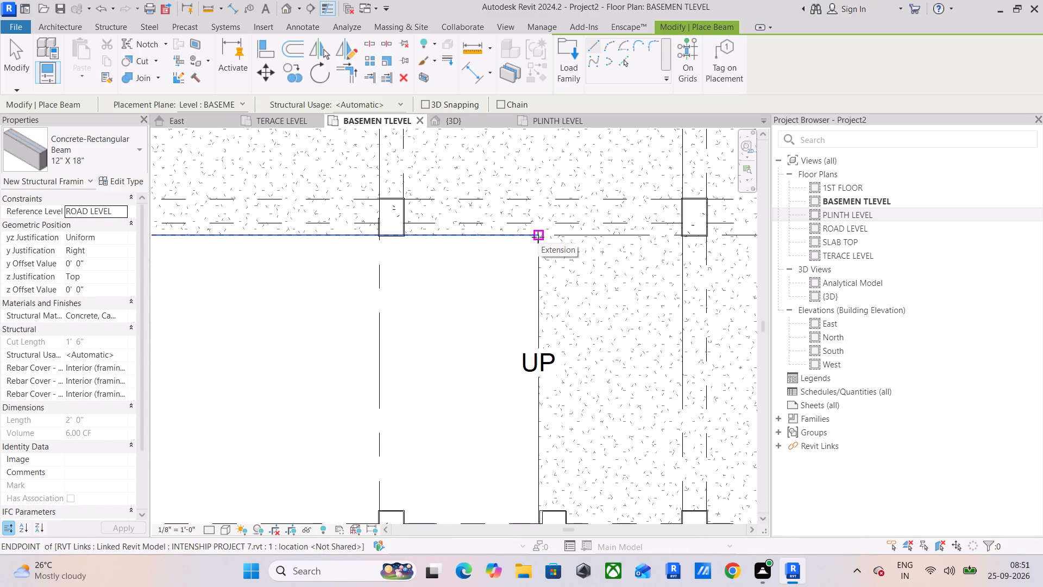
middle_click_drag(538, 235, 593, 213)
scroll(444, 203, "up", 9)
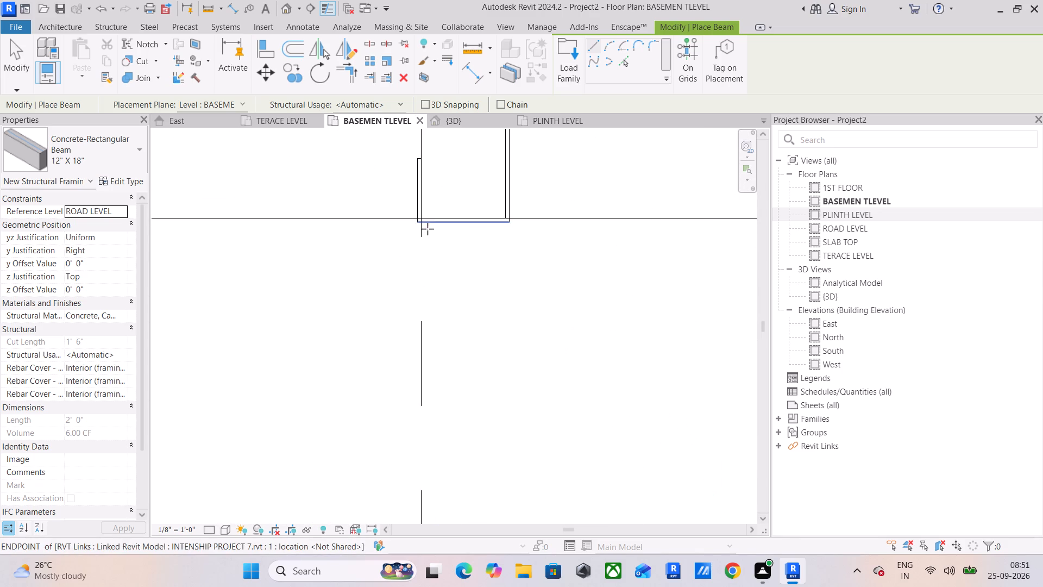
left_click(424, 218)
scroll(429, 361, "down", 6)
middle_click_drag(434, 372, 438, 225)
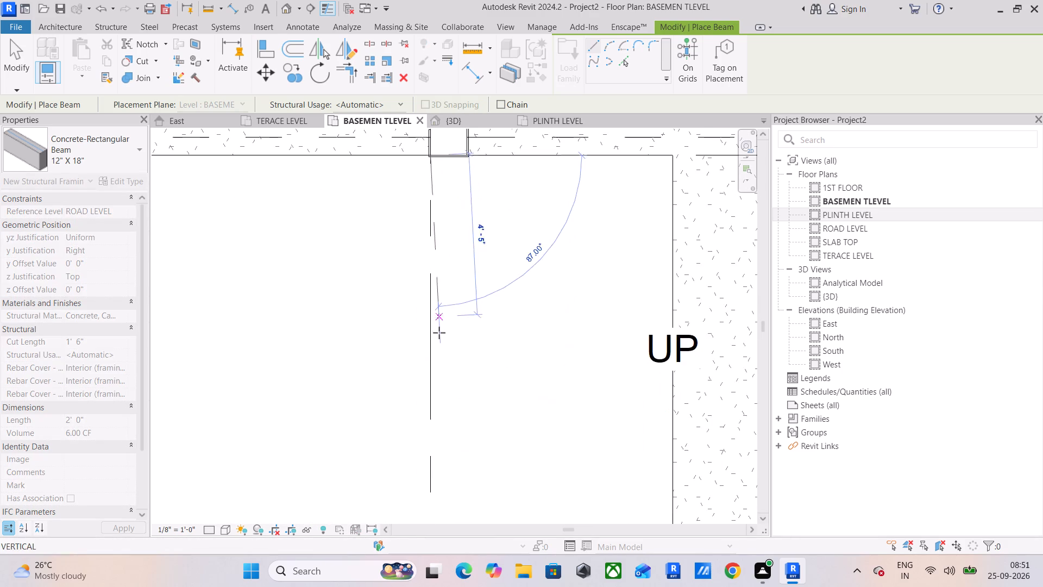
scroll(439, 336, "down", 6)
middle_click_drag(441, 359, 473, 193)
scroll(463, 253, "up", 13)
scroll(489, 317, "up", 1)
middle_click_drag(489, 317, 502, 130)
scroll(502, 168, "up", 1)
left_click(490, 230)
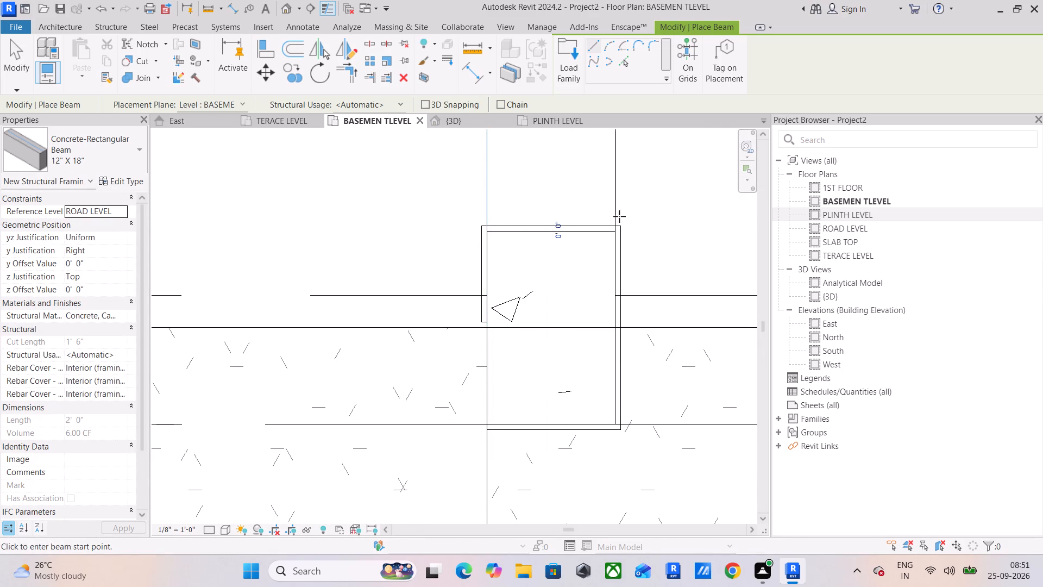
Look over the columns around the UP opening and the staircase for the next beam location.
scroll(627, 203, "down", 6)
middle_click_drag(633, 202, 403, 245)
middle_click_drag(652, 284, 473, 254)
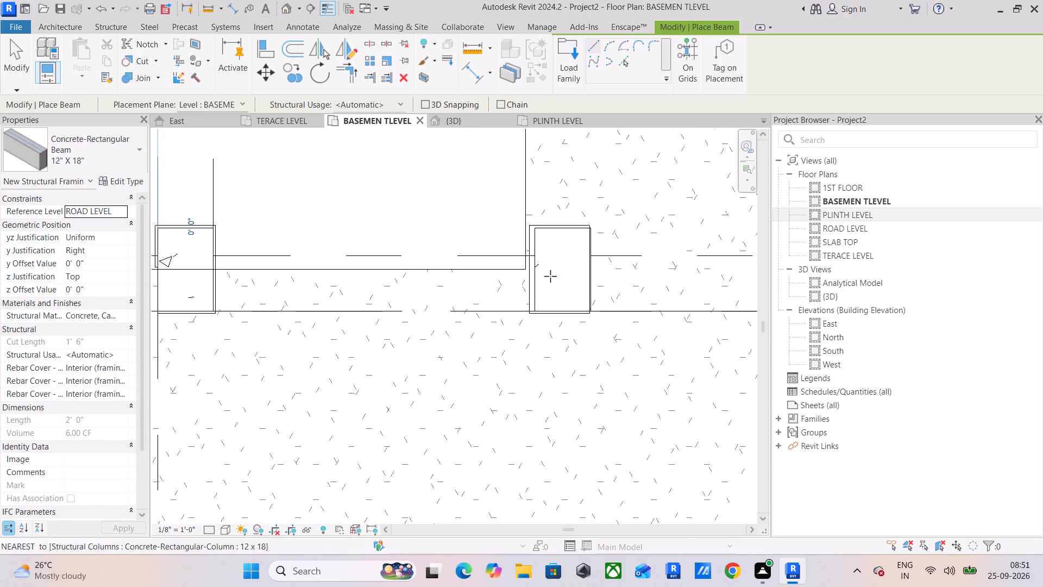
scroll(412, 231, "down", 6)
middle_click_drag(412, 231, 523, 220)
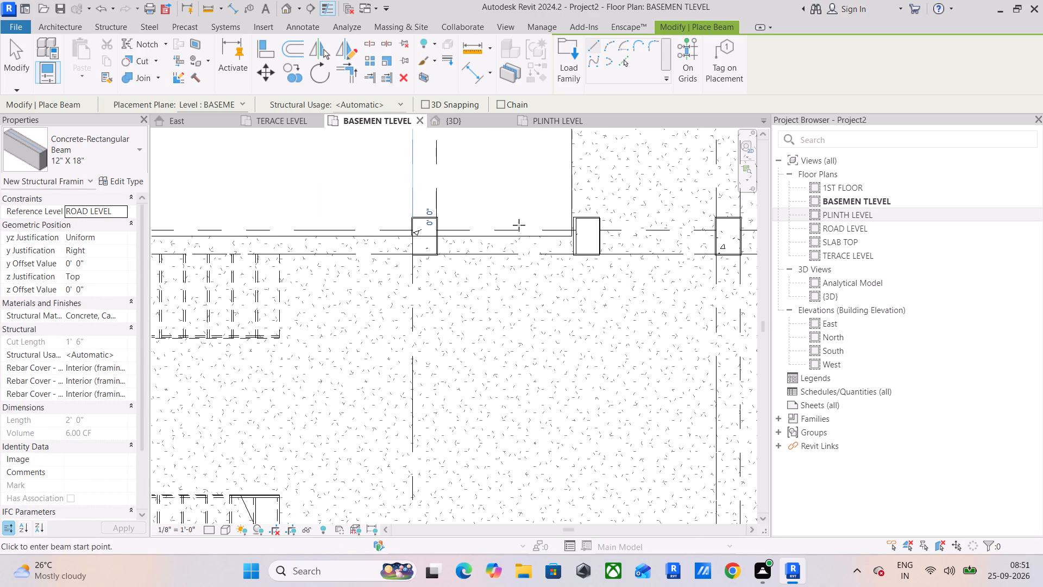
scroll(362, 252, "down", 4)
scroll(362, 252, "up", 1)
middle_click_drag(362, 250, 615, 220)
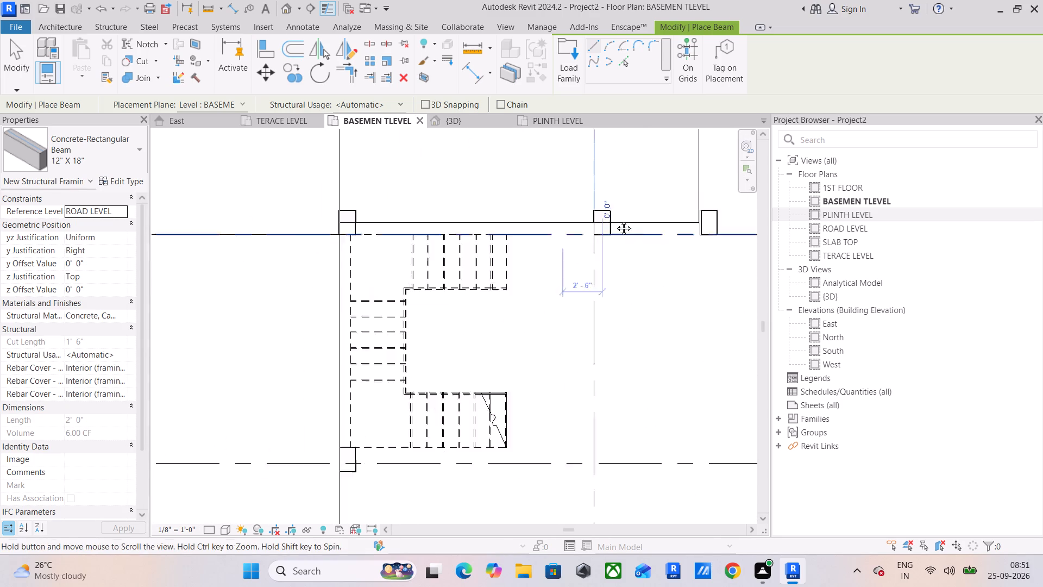
middle_click_drag(615, 220, 626, 217)
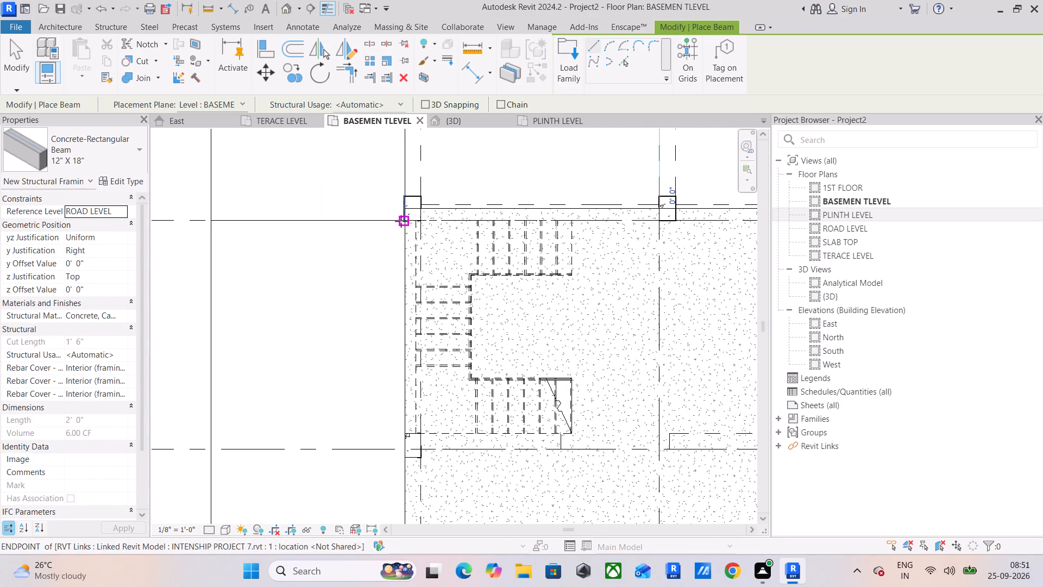
scroll(401, 221, "up", 15)
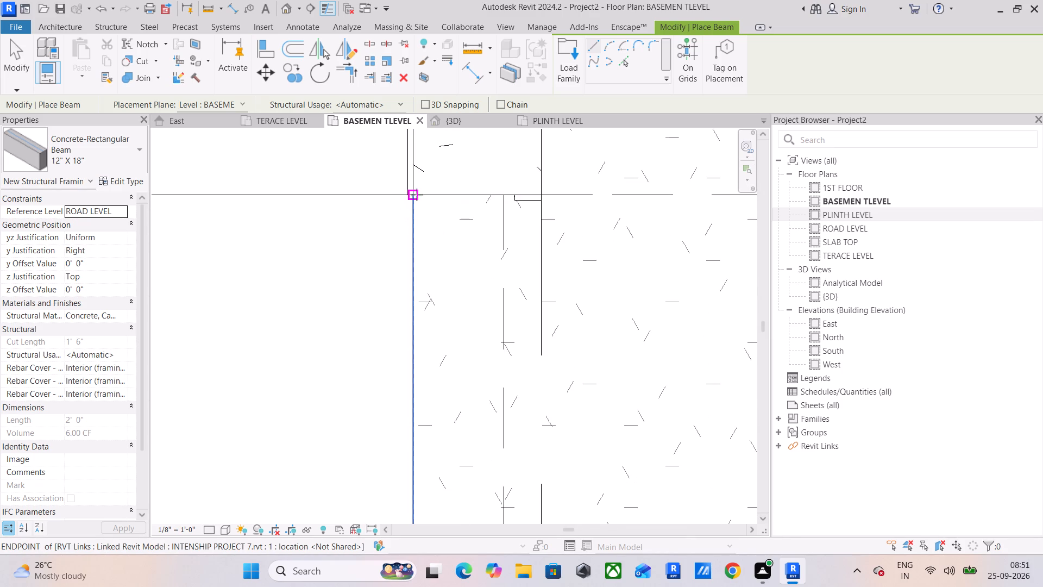
scroll(417, 195, "down", 19)
Place a 12" X 18" beam about 11' 7" long from the column on the grid below the staircase toward the stair.
middle_click_drag(513, 296, 411, 292)
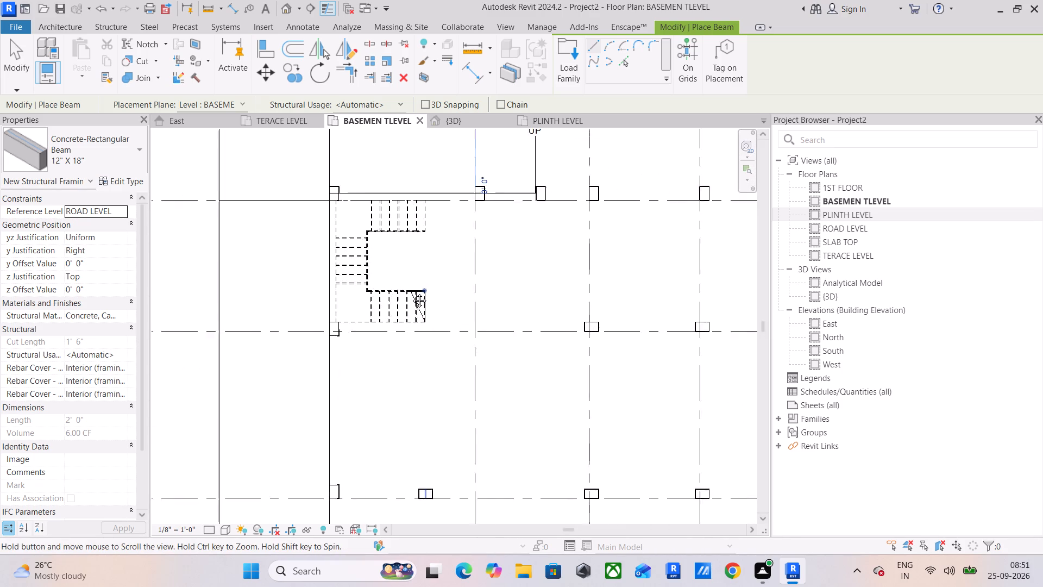
middle_click_drag(411, 292, 393, 250)
scroll(581, 271, "up", 6)
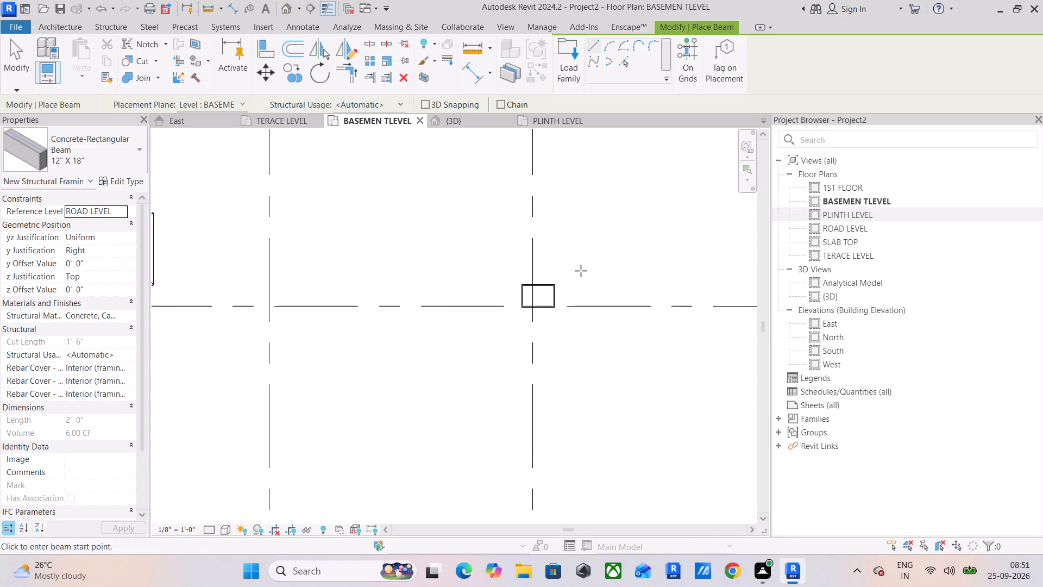
scroll(505, 274, "up", 5)
scroll(552, 285, "up", 6)
left_click(529, 315)
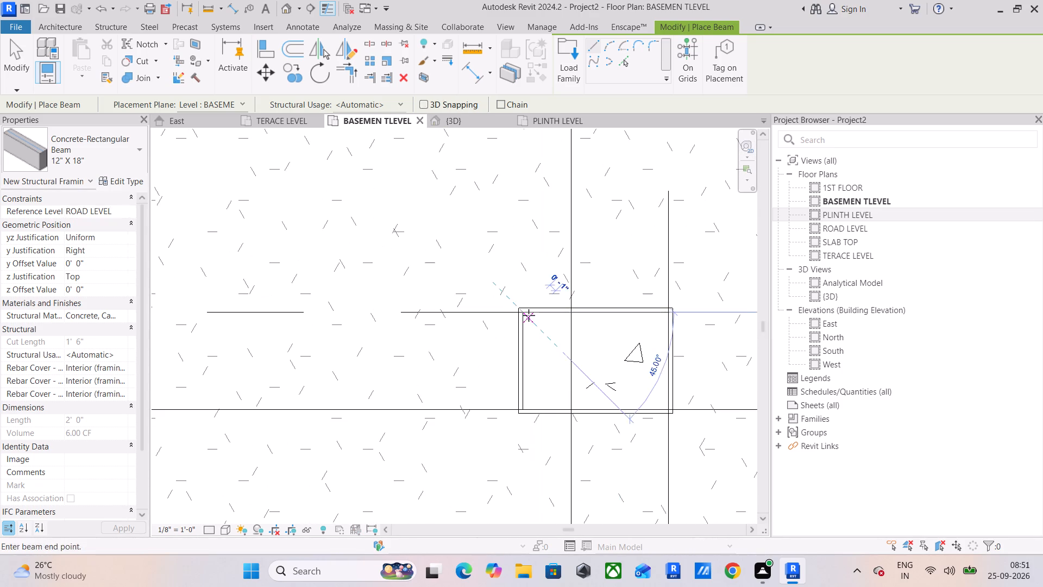
scroll(343, 308, "down", 6)
middle_click_drag(343, 308, 617, 291)
scroll(416, 293, "down", 5)
middle_click_drag(405, 293, 567, 289)
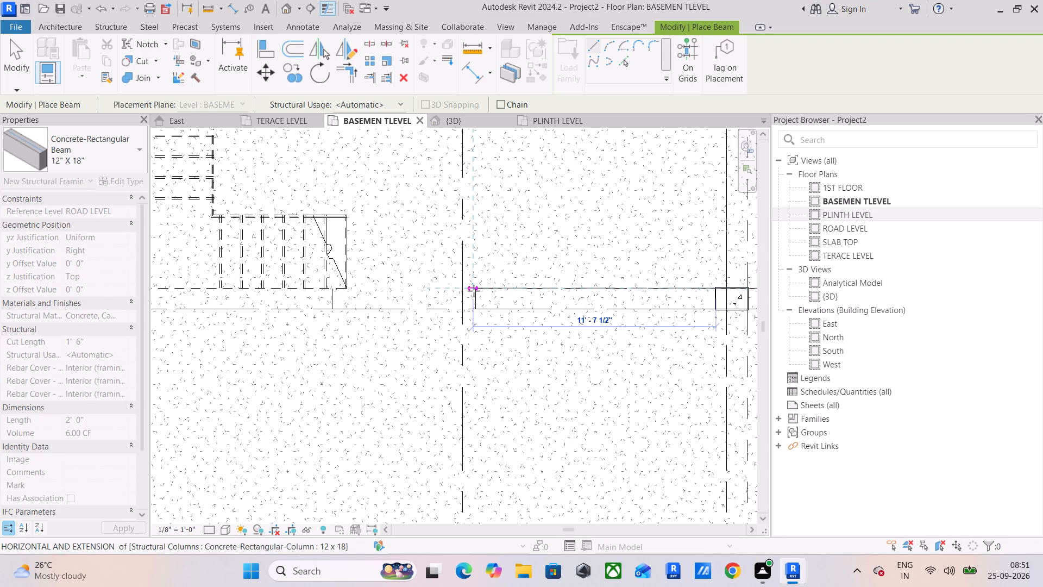
scroll(476, 292, "up", 6)
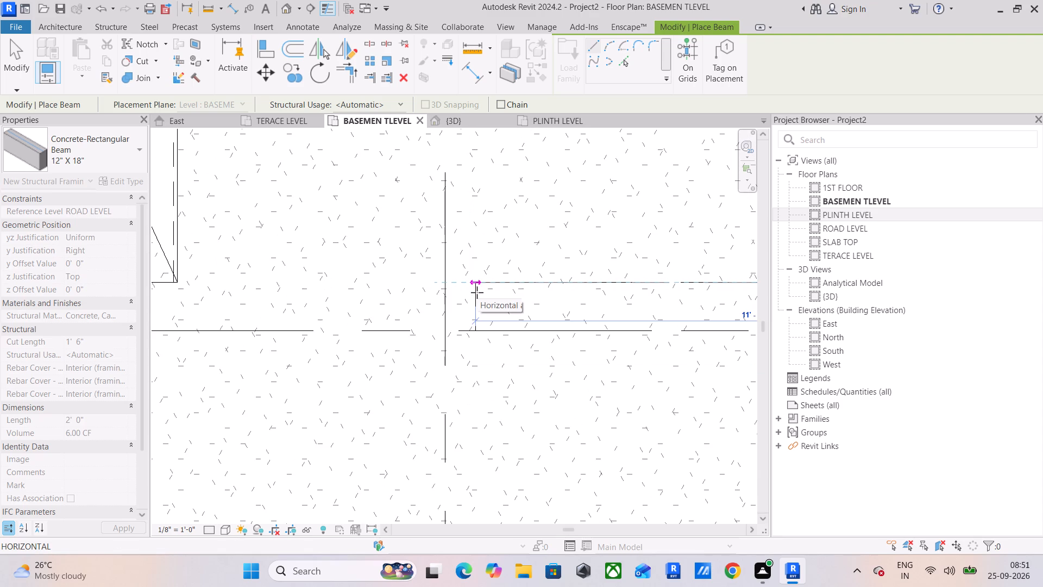
left_click(477, 292)
Place a 12" X 18" beam along the staircase's lower edge, from near its end to the slab-edge column, and finish beam placement.
scroll(395, 297, "down", 5)
middle_click_drag(395, 297, 628, 305)
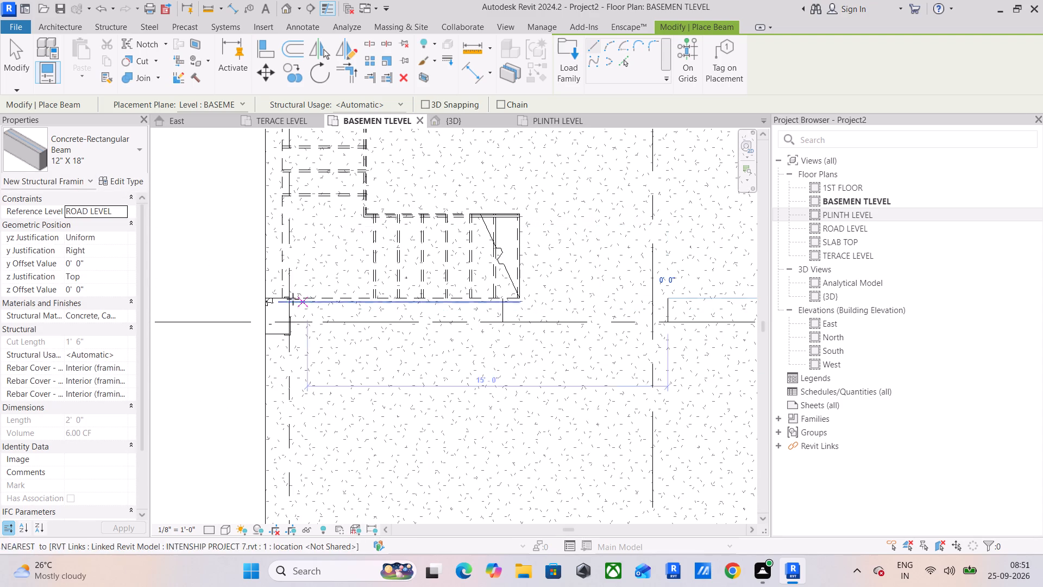
scroll(505, 302, "up", 12)
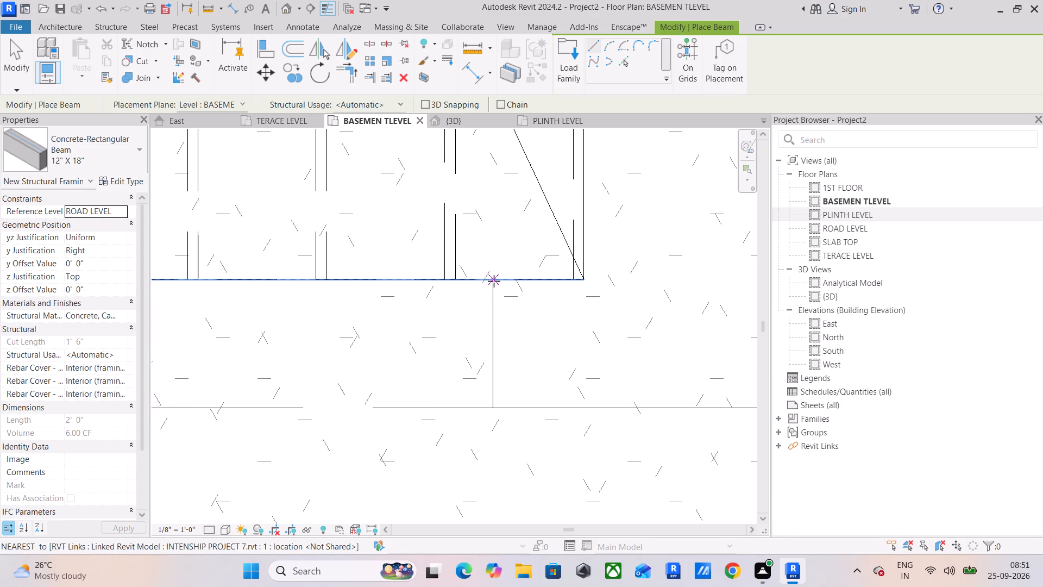
left_click_drag(494, 281, 481, 283)
scroll(302, 292, "down", 5)
middle_click_drag(302, 292, 638, 280)
middle_click_drag(196, 278, 431, 274)
scroll(400, 274, "up", 10)
left_click(406, 258)
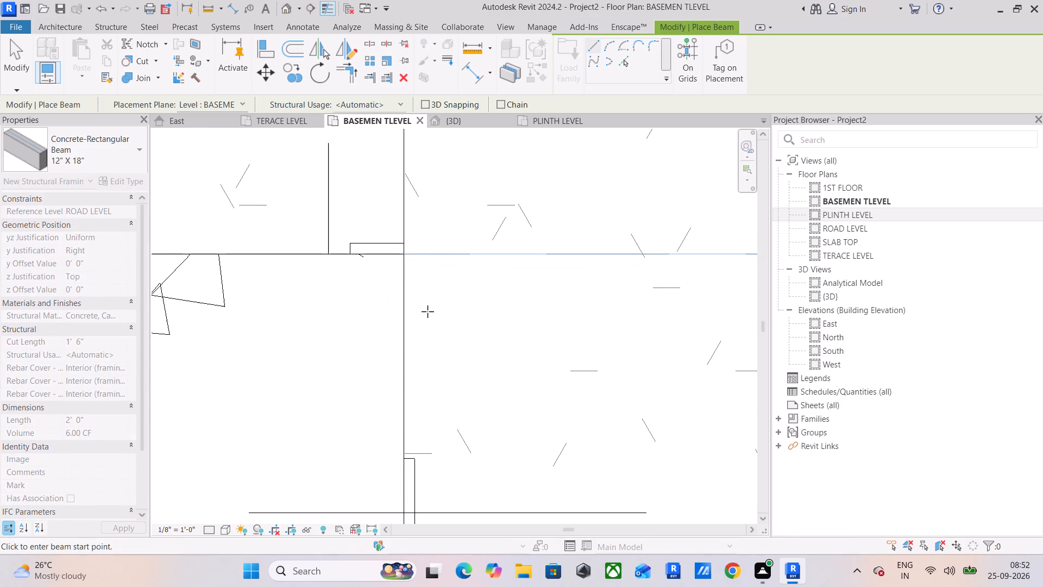
scroll(428, 311, "down", 6)
middle_click_drag(492, 317, 220, 316)
scroll(378, 311, "down", 11)
scroll(520, 330, "up", 1)
middle_click_drag(519, 332, 376, 352)
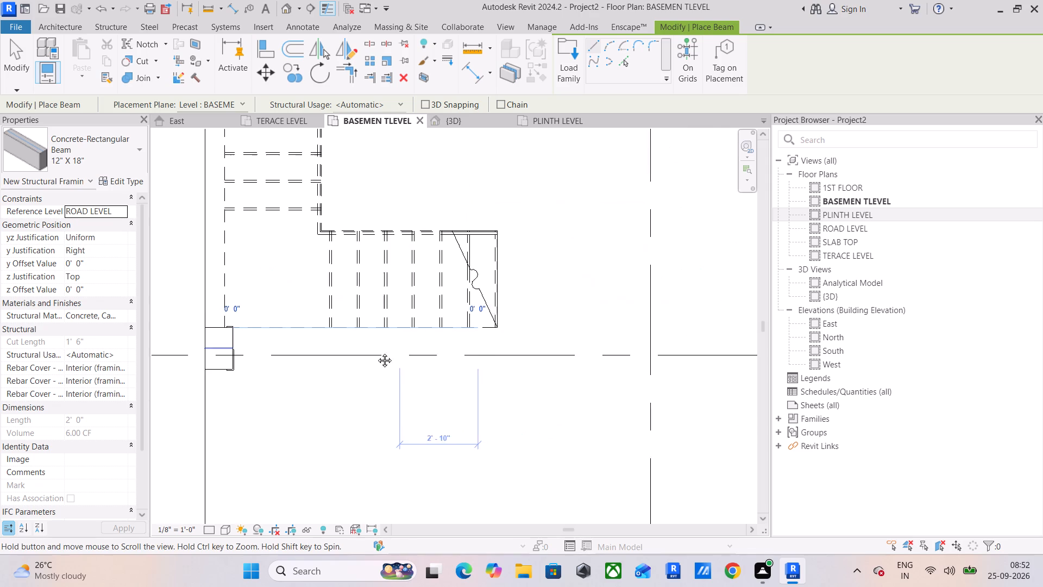
middle_click_drag(376, 352, 354, 352)
key("Escape")
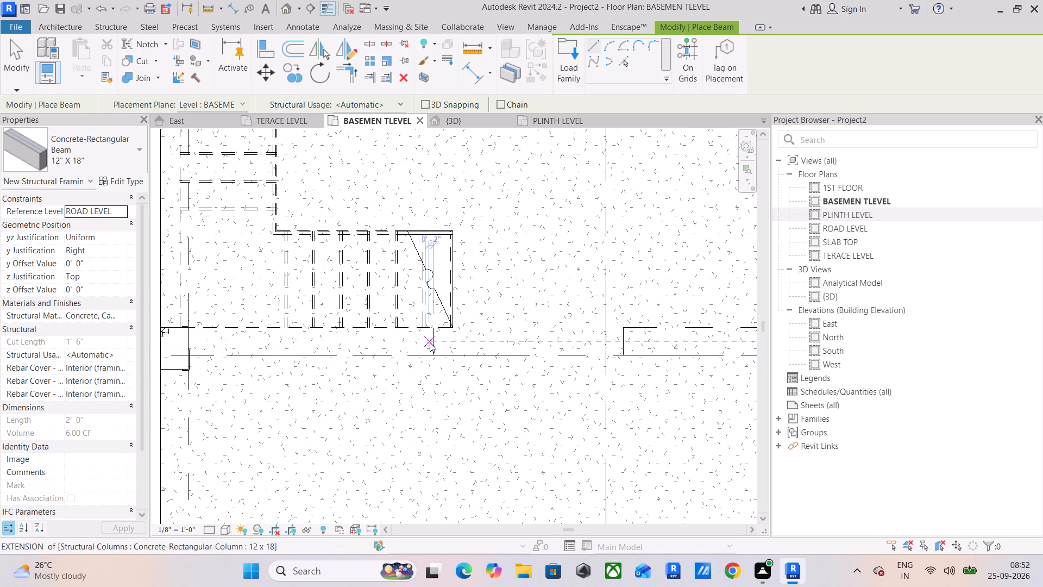
key("Escape")
scroll(433, 348, "down", 1)
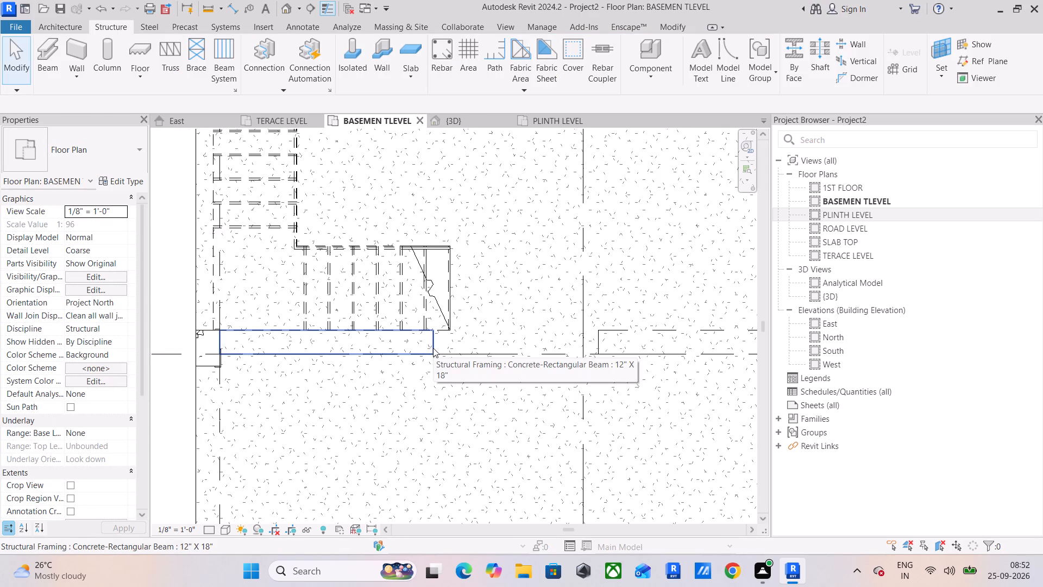
middle_click_drag(433, 348, 441, 290)
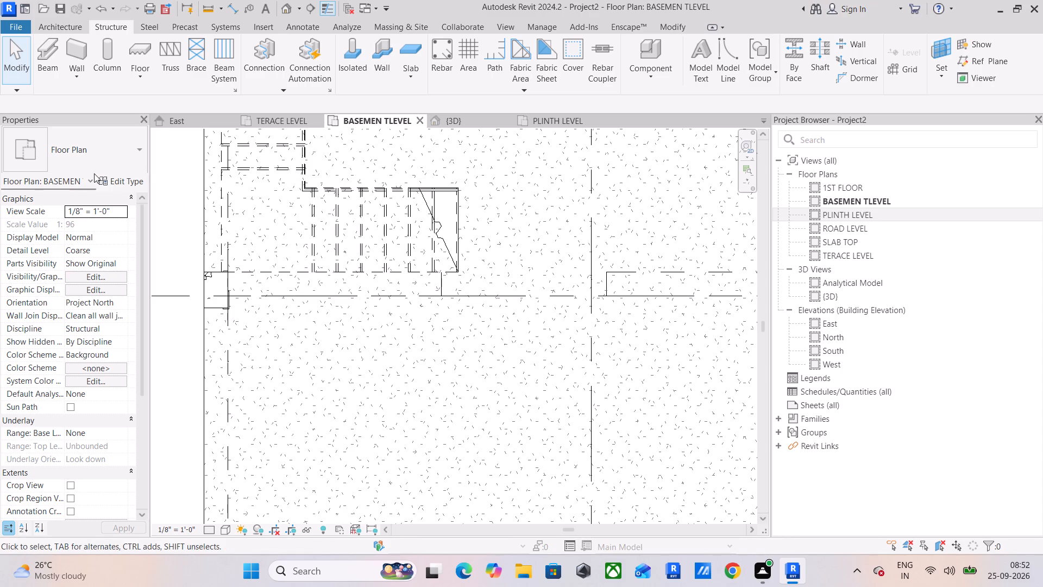
Duplicate the 12 x 18 Concrete-Rectangular-Column type as 9" X 9", setting both b and h to 9".
left_click(122, 58)
left_click(127, 147)
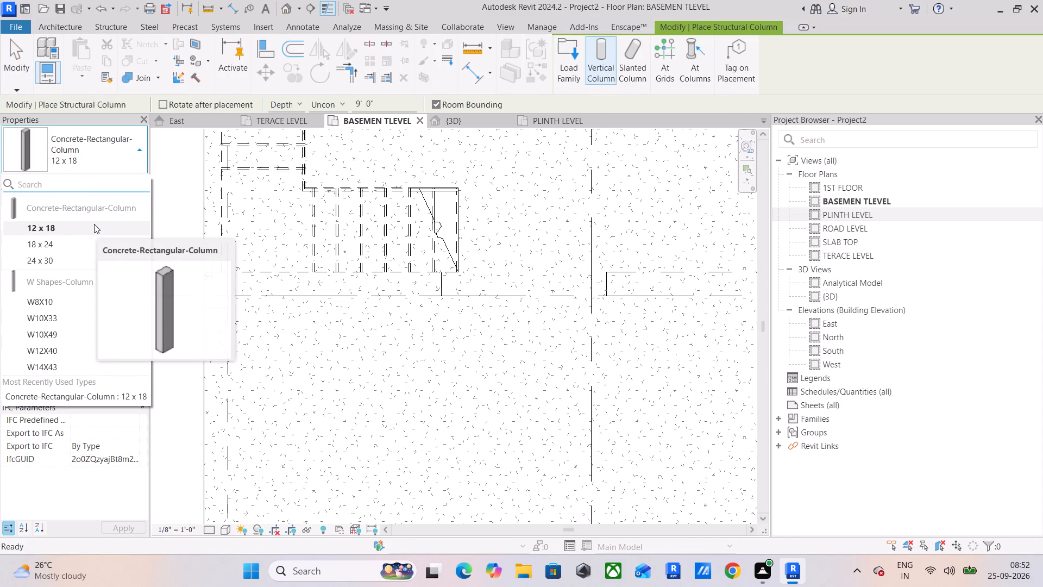
left_click(104, 224)
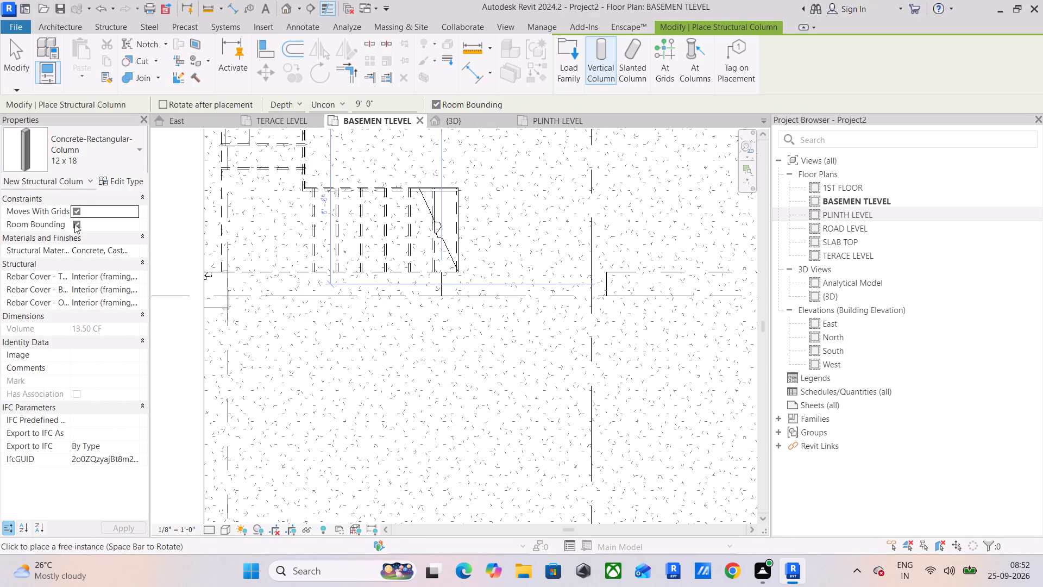
left_click(129, 182)
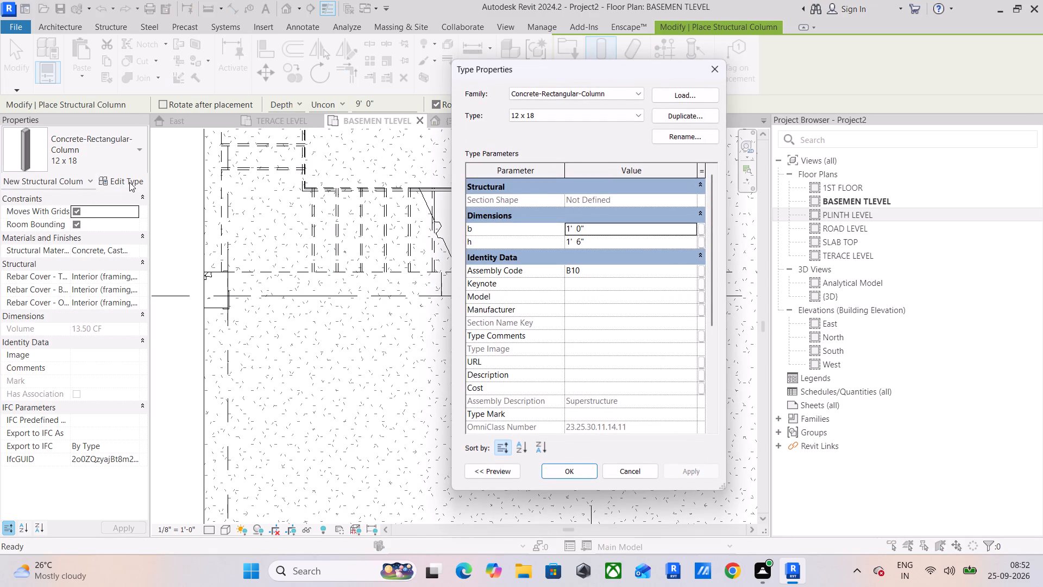
left_click(669, 120)
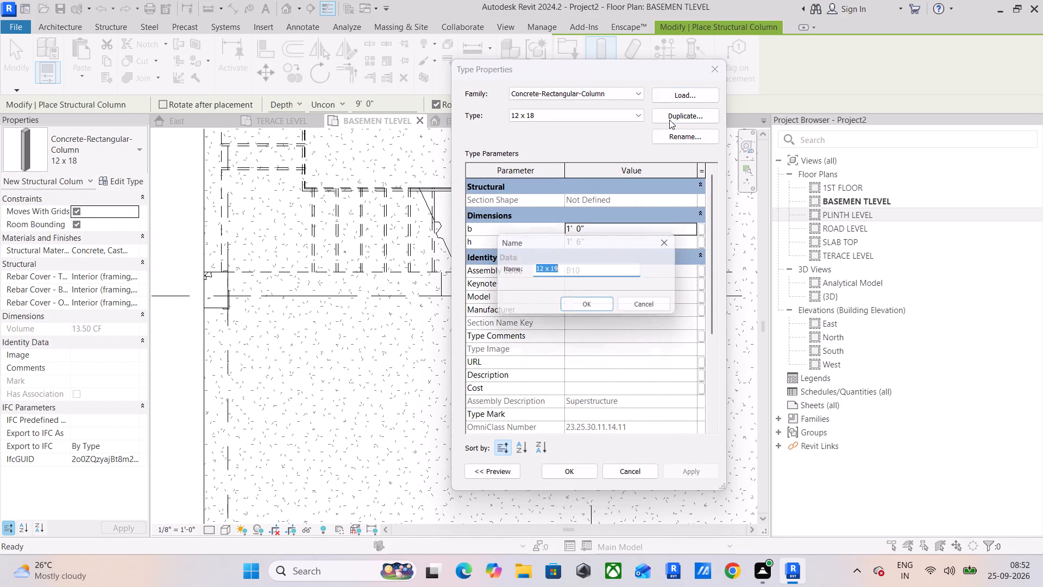
type("9\" X 9")
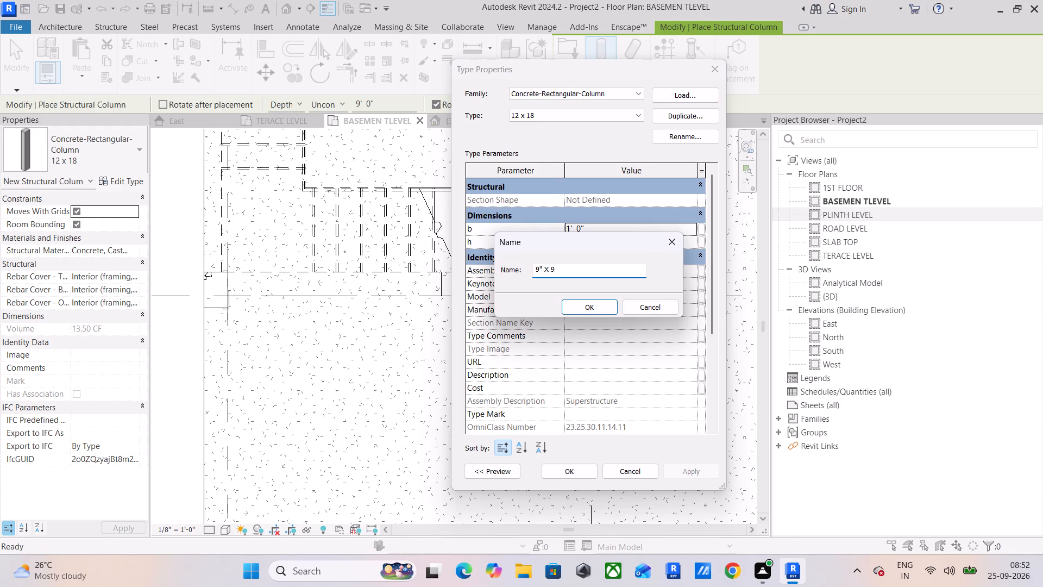
key("shift+quotedbl")
key("Return")
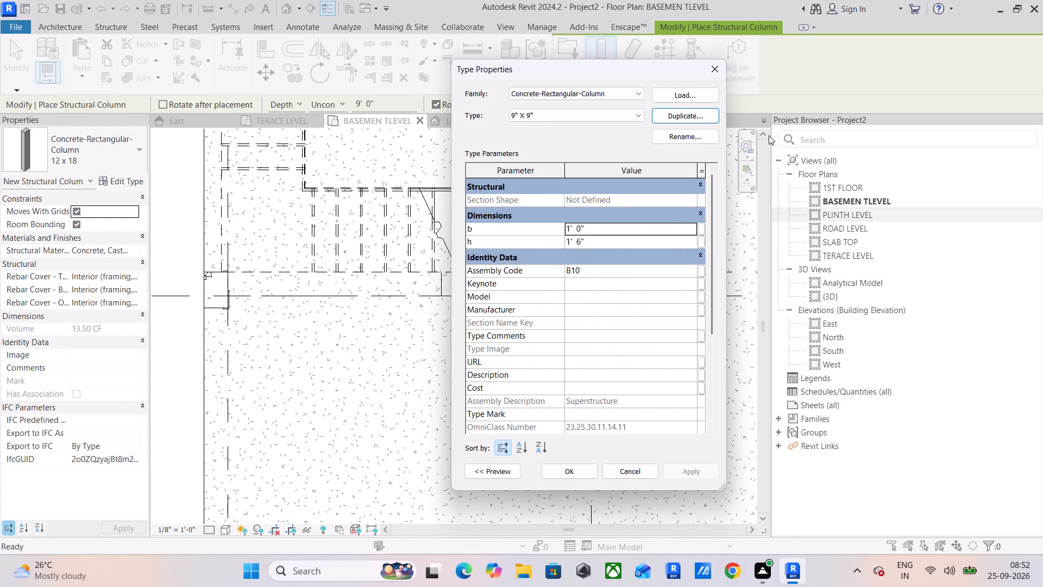
left_click(623, 230)
type("9\"")
key("Return")
left_click(626, 243)
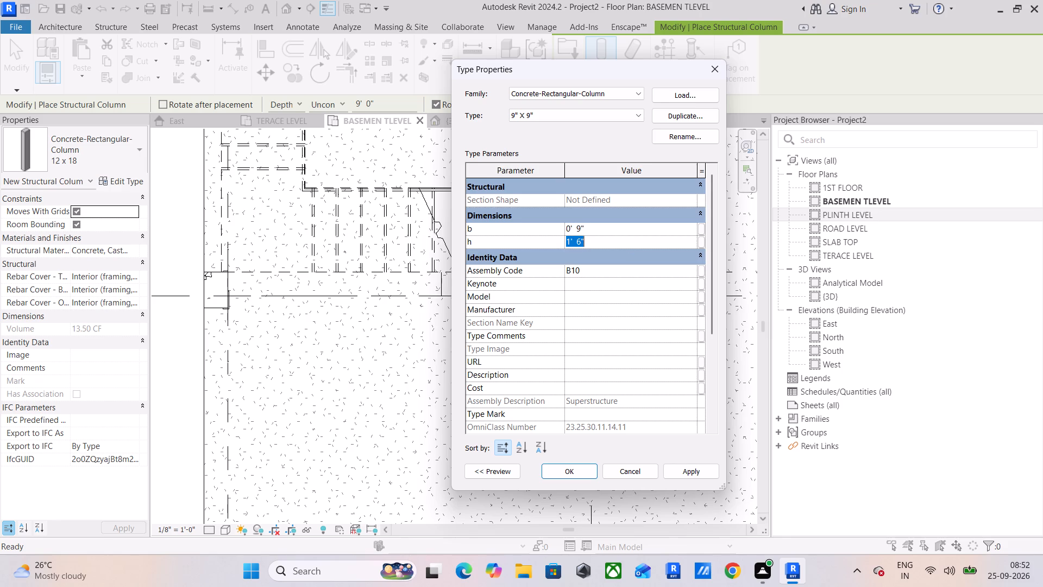
type("9\"")
key("Return")
left_click(686, 471)
left_click(553, 472)
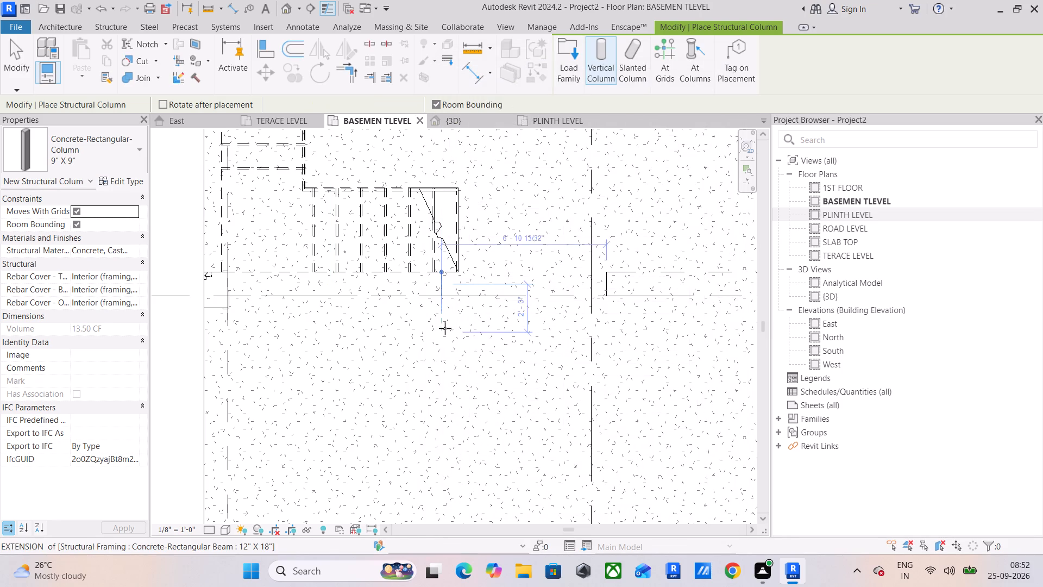
Place two 9" X 9" columns, one at each facing end of the two new beams beside the staircase.
scroll(445, 310, "up", 5)
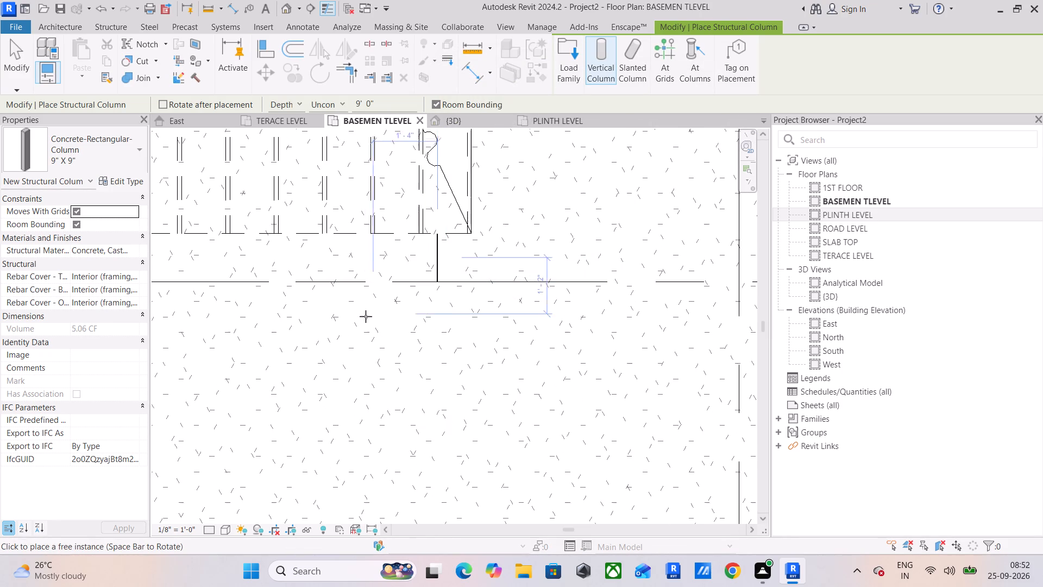
left_click(438, 298)
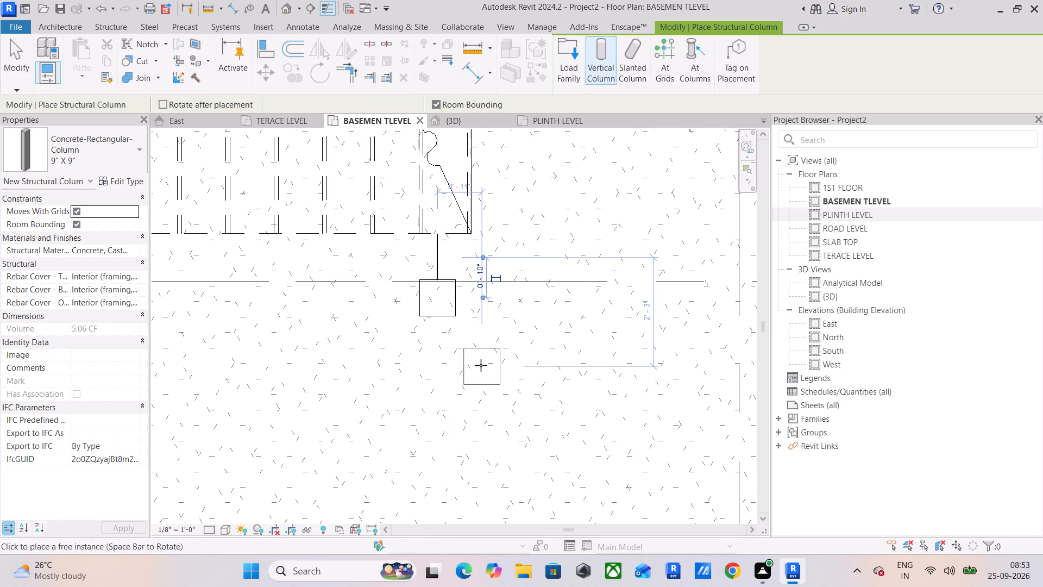
middle_click_drag(489, 349, 394, 378)
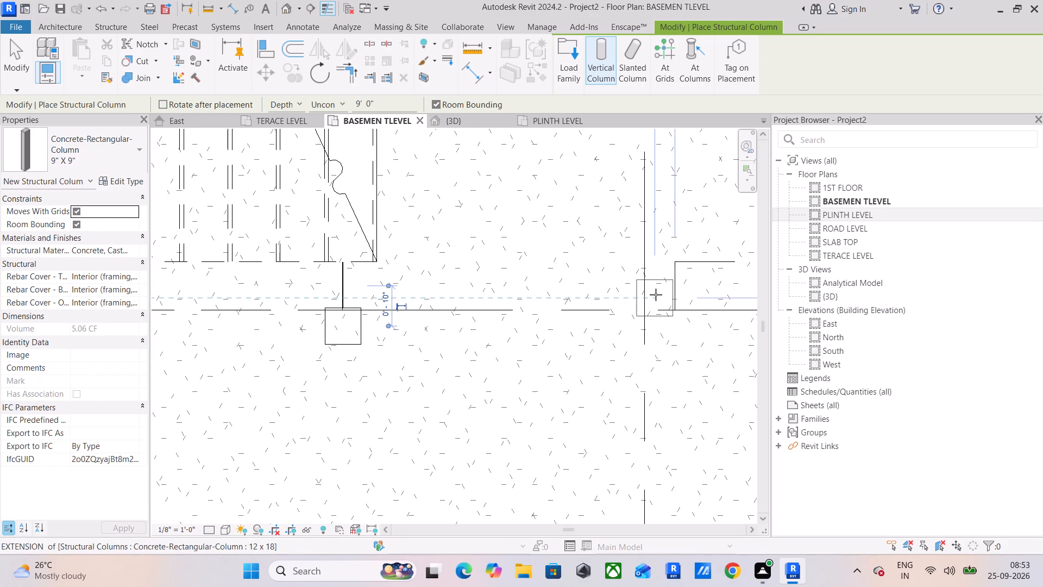
scroll(659, 292, "up", 5)
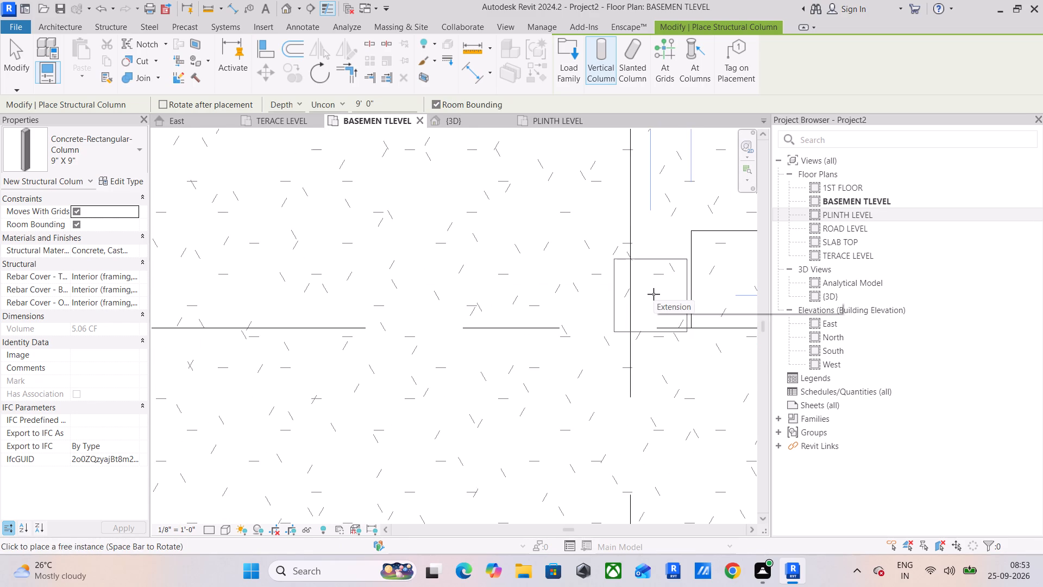
left_click(654, 294)
scroll(515, 332, "down", 5)
middle_click_drag(515, 332, 582, 287)
scroll(582, 287, "up", 1)
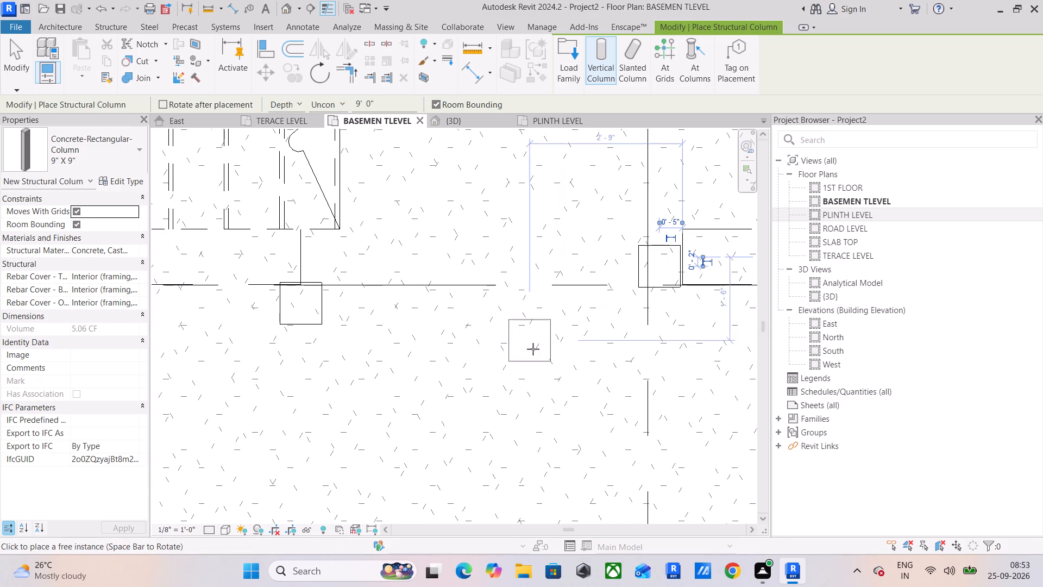
middle_click_drag(536, 375, 606, 333)
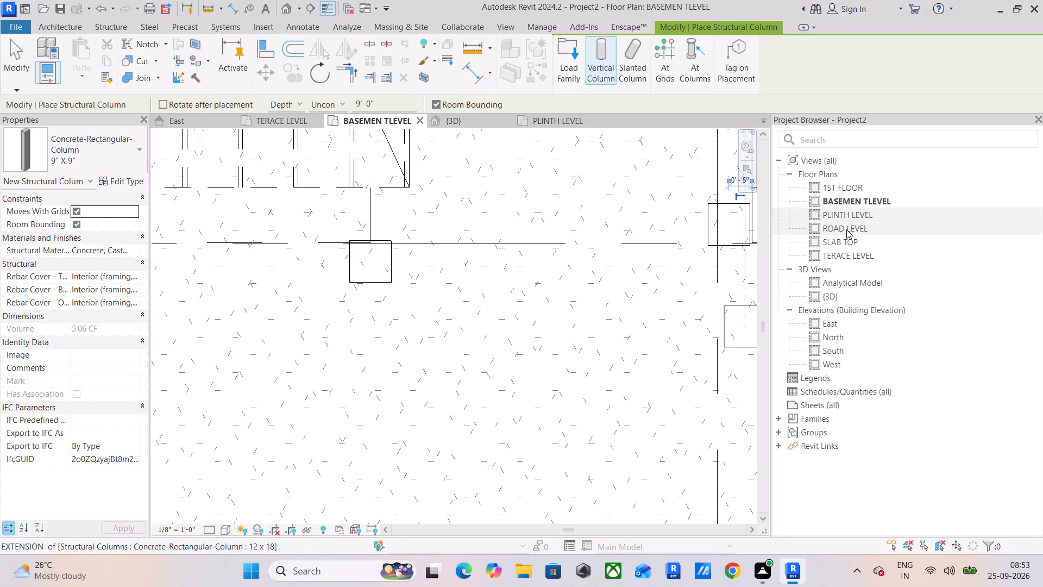
In the PLINTH LEVEL plan, place four 9" X 9" columns near the corners of the square slab below the staircase.
double_click(854, 215)
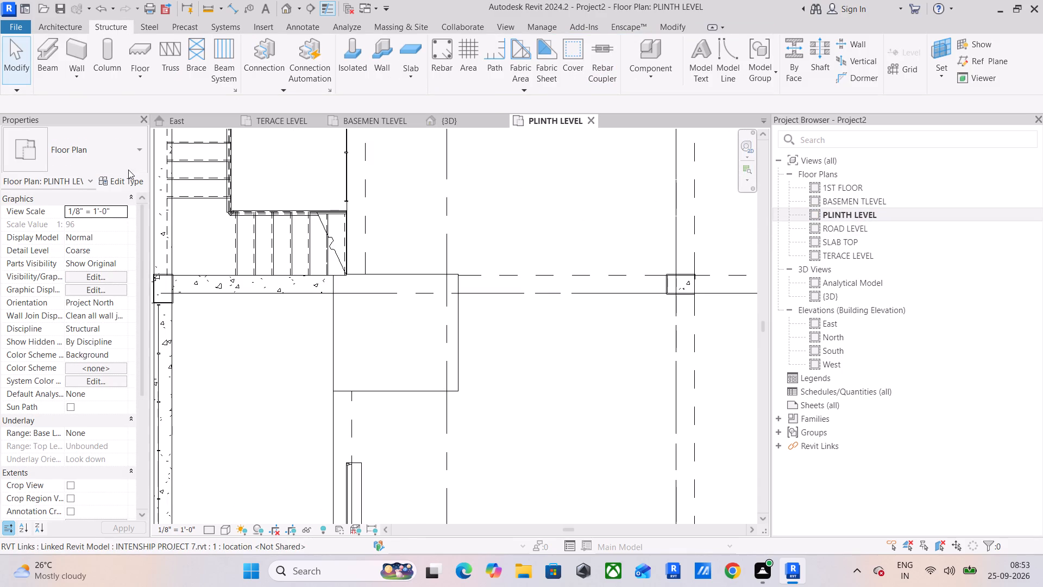
left_click(110, 66)
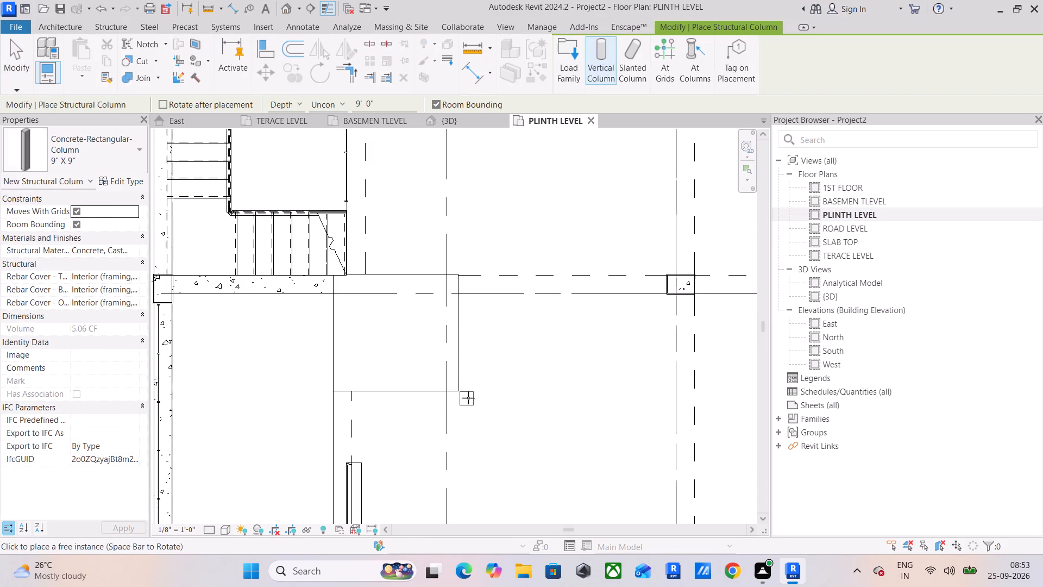
scroll(469, 398, "up", 8)
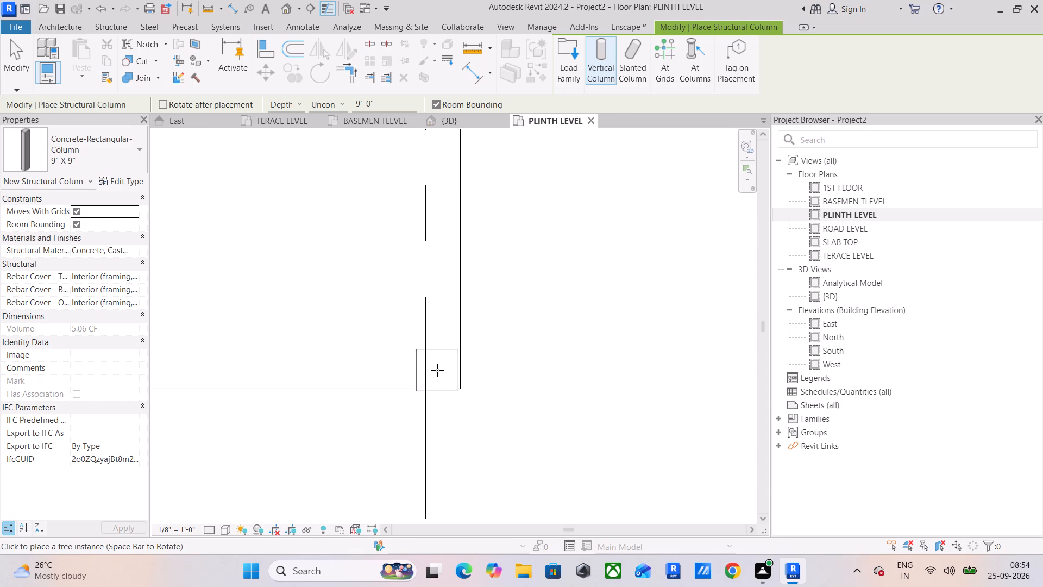
left_click(439, 368)
middle_click_drag(341, 343, 554, 366)
left_click(300, 389)
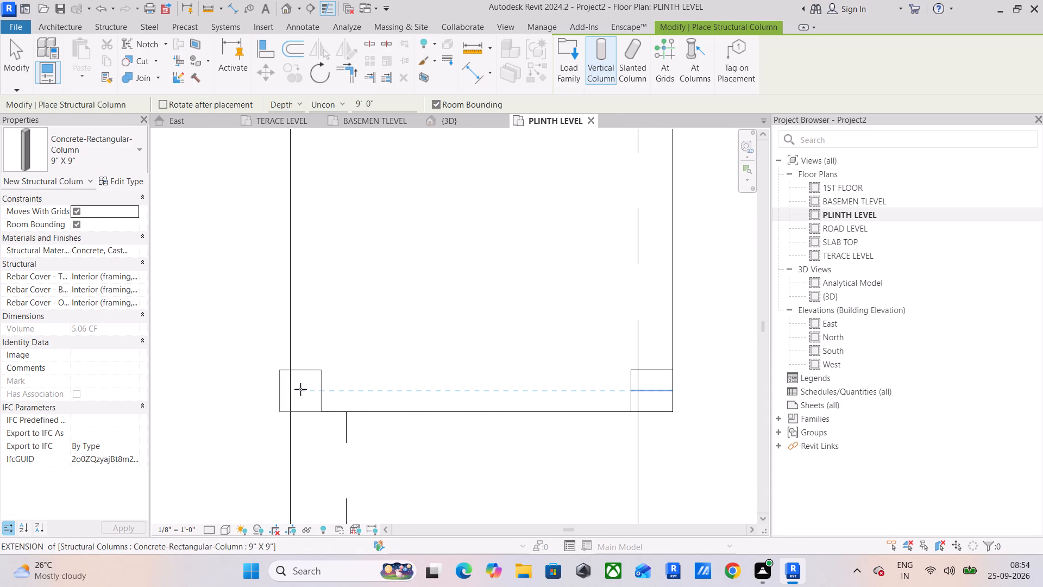
scroll(393, 345, "down", 5)
middle_click_drag(394, 345, 397, 464)
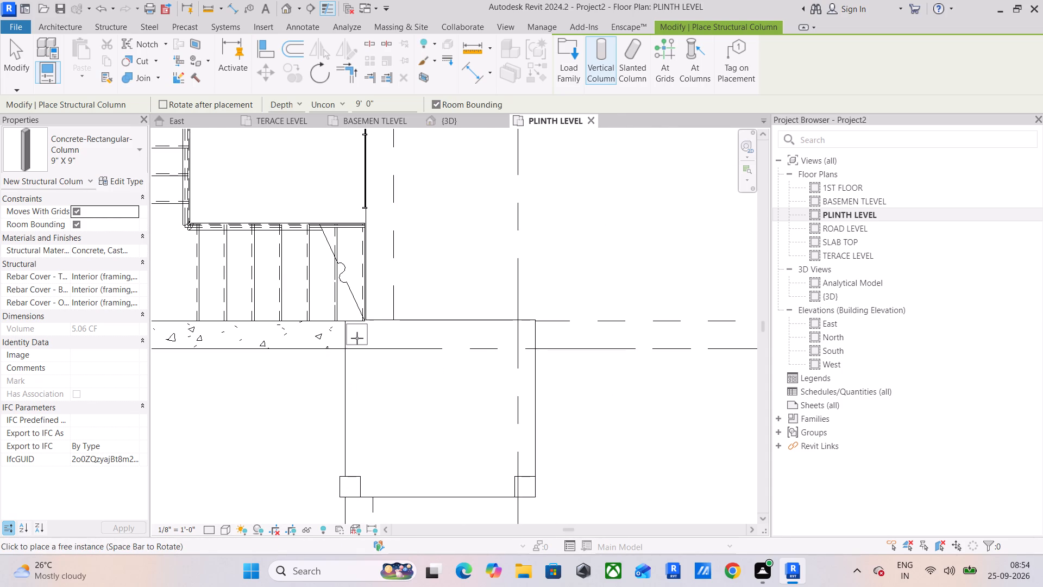
scroll(357, 340, "up", 4)
left_click(356, 344)
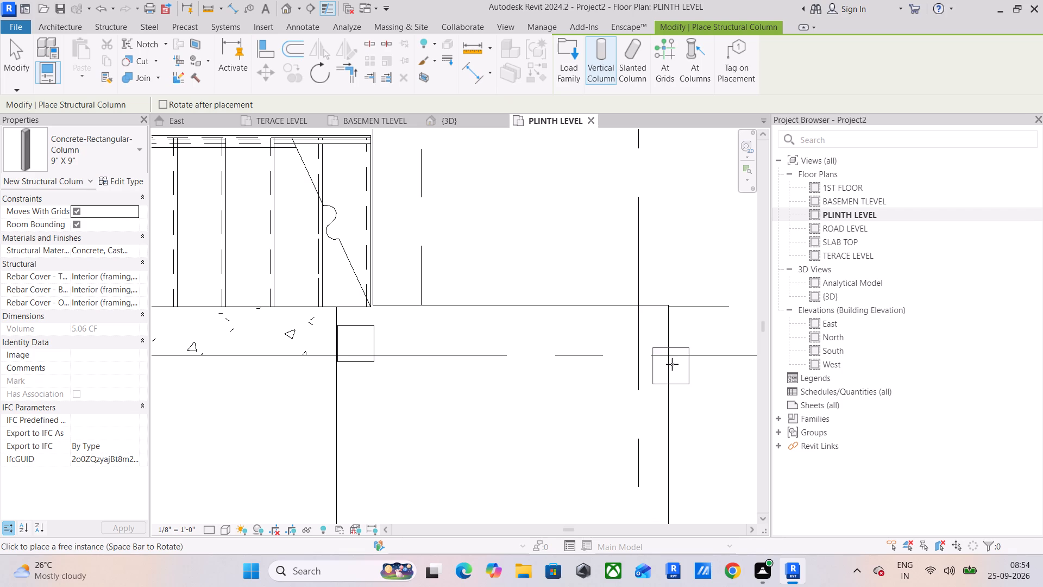
left_click(649, 347)
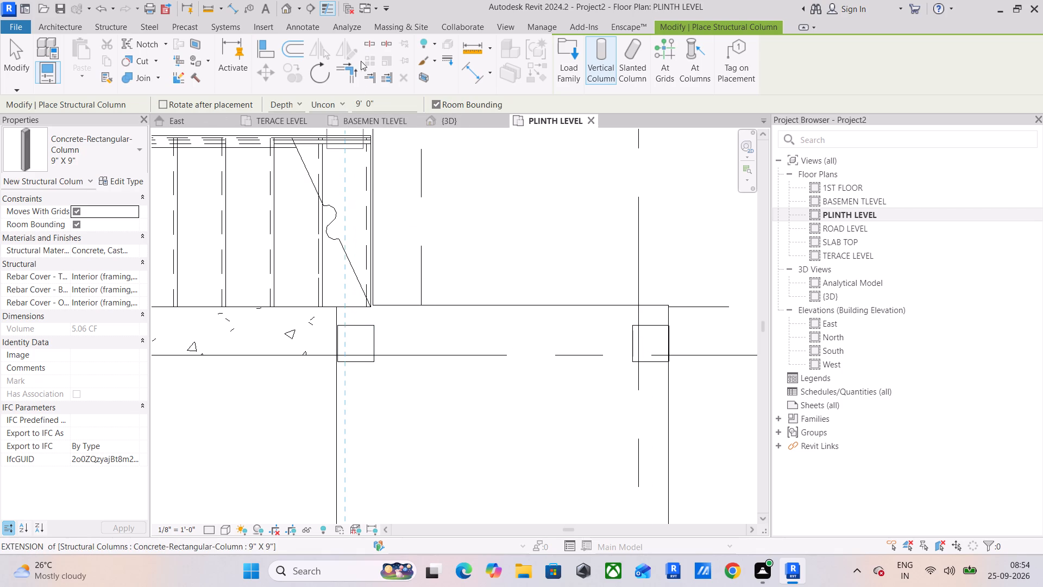
Align the slab's upper-left 9" X 9" column, its lower face to the grid line and its left face to the slab's left edge.
left_click_drag(270, 53, 274, 58)
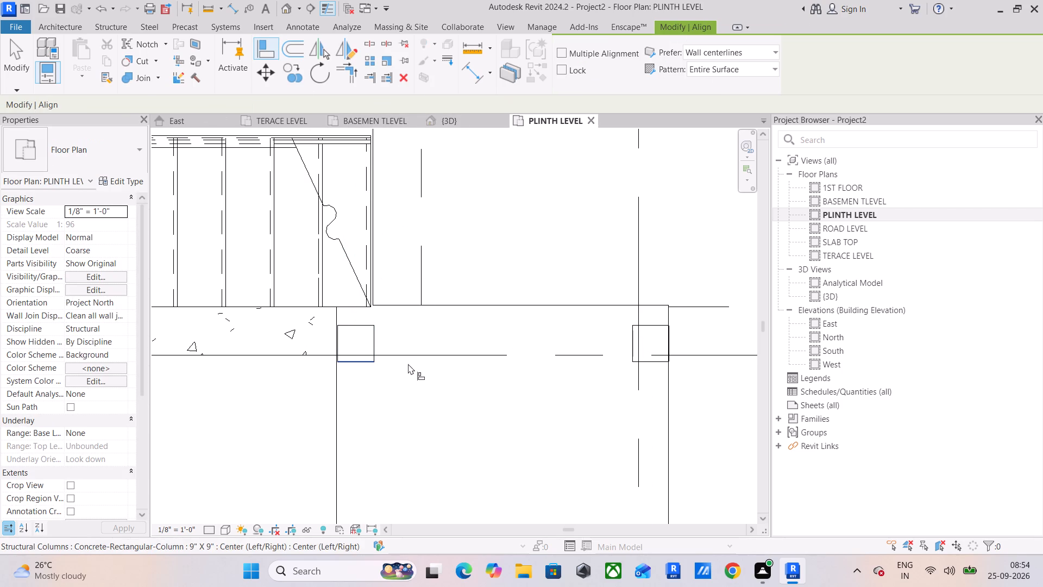
left_click(402, 357)
left_click(369, 359)
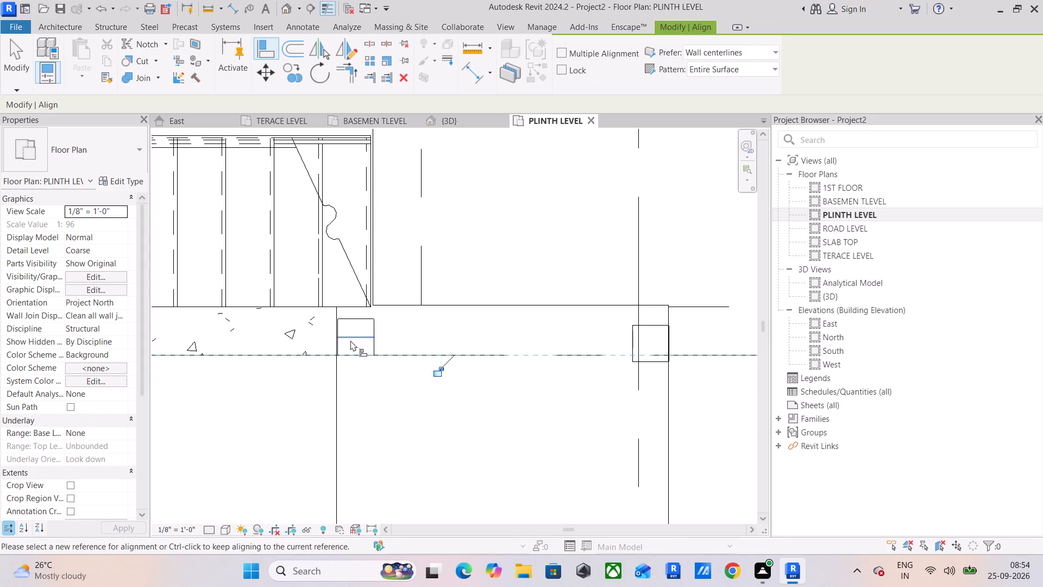
scroll(331, 342, "up", 10)
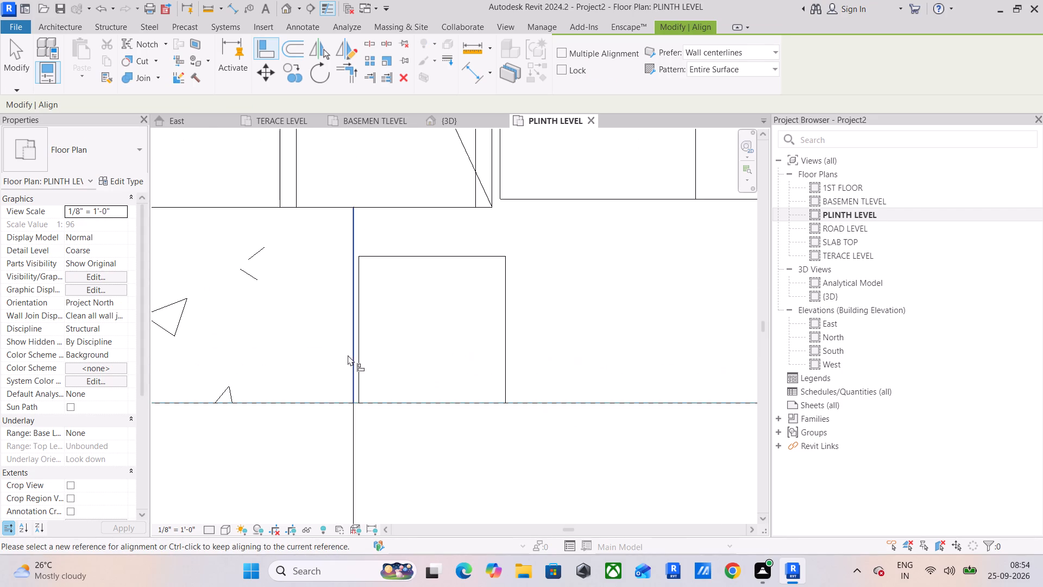
left_click(348, 355)
left_click(359, 353)
Align the lower-left 9" X 9" column's outer faces to the slab's left and bottom edges.
scroll(379, 438, "down", 6)
middle_click_drag(382, 442, 392, 313)
scroll(393, 334, "down", 5)
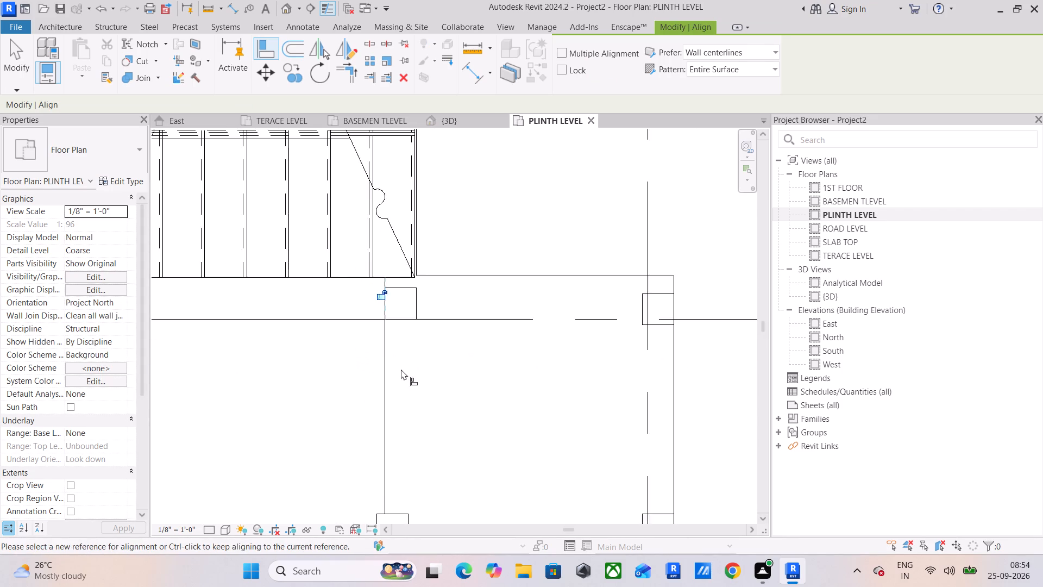
scroll(401, 369, "down", 2)
middle_click_drag(403, 373, 434, 270)
scroll(435, 410, "up", 5)
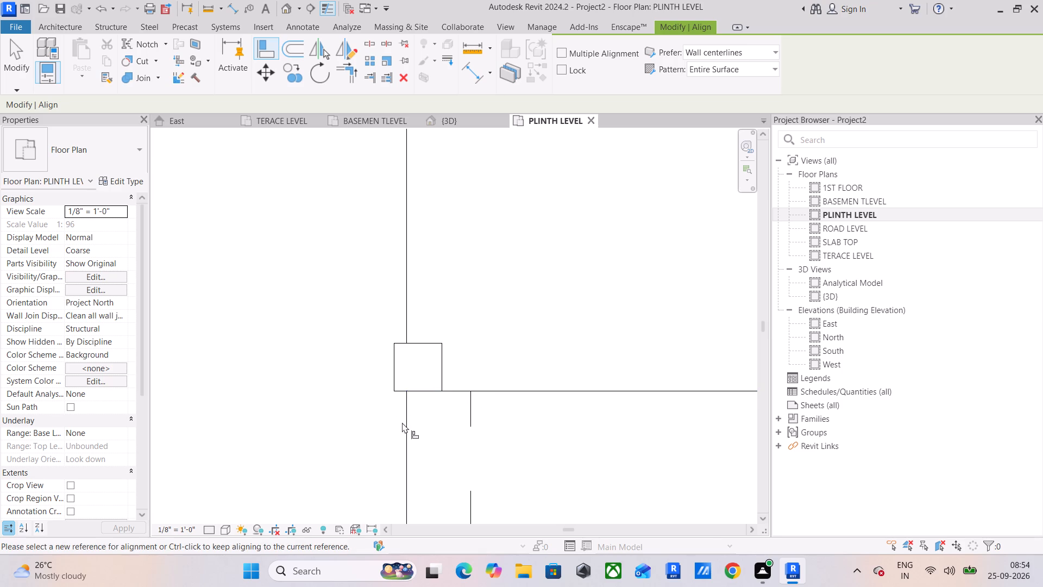
left_click(404, 328)
left_click(389, 353)
left_click(486, 392)
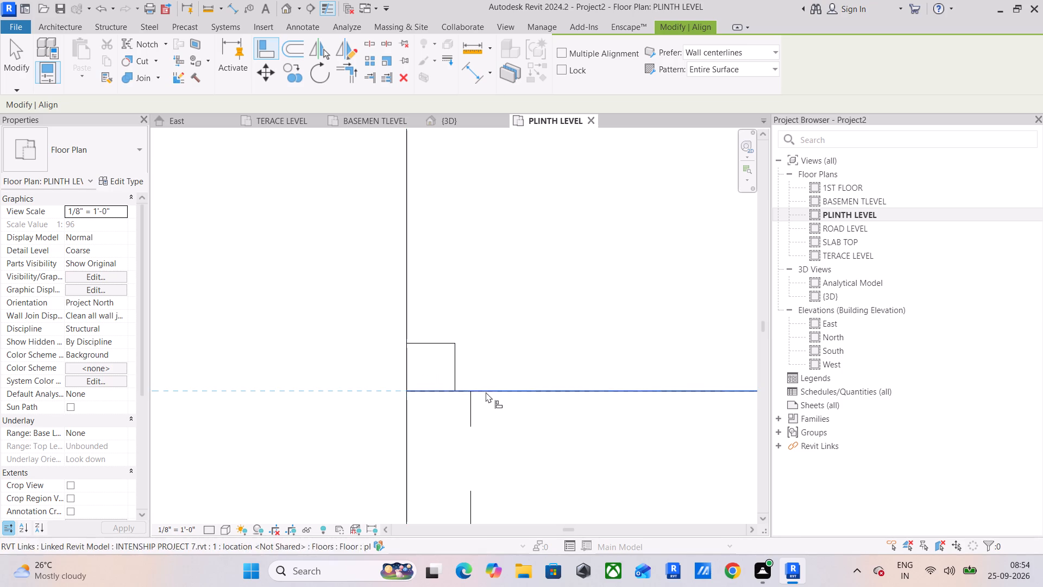
left_click(446, 389)
Align the lower-right 9" X 9" column's outer faces to the slab's right and bottom edges.
scroll(557, 360, "down", 5)
middle_click_drag(621, 374, 330, 384)
scroll(430, 371, "up", 4)
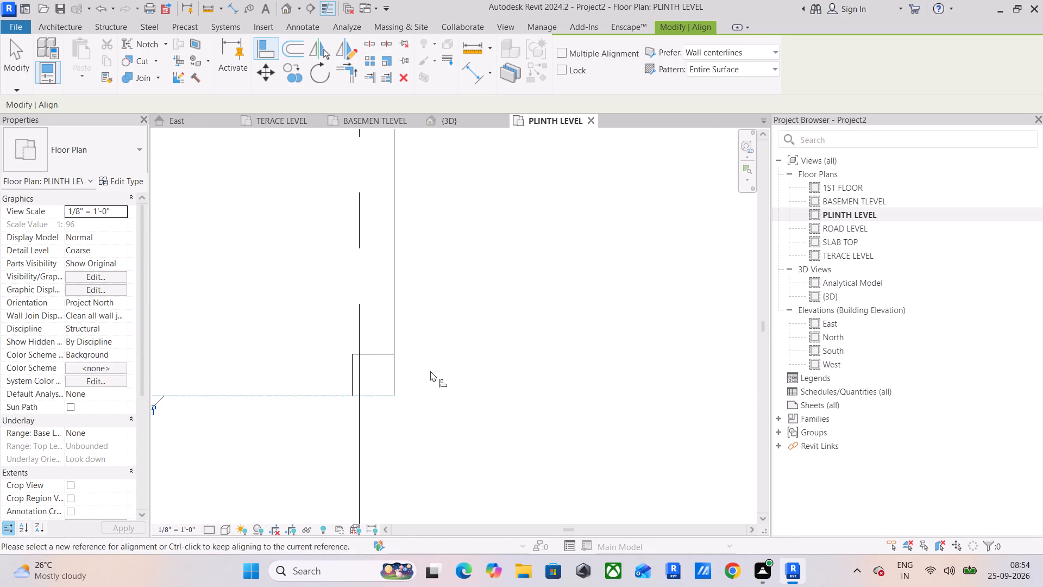
scroll(369, 368, "up", 4)
left_click(412, 315)
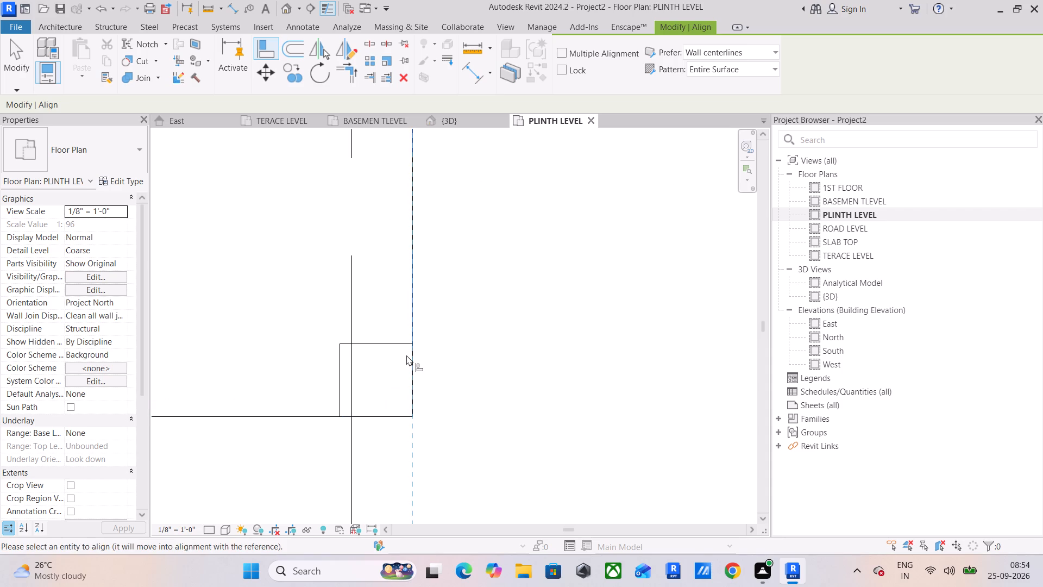
left_click(411, 373)
left_click(305, 416)
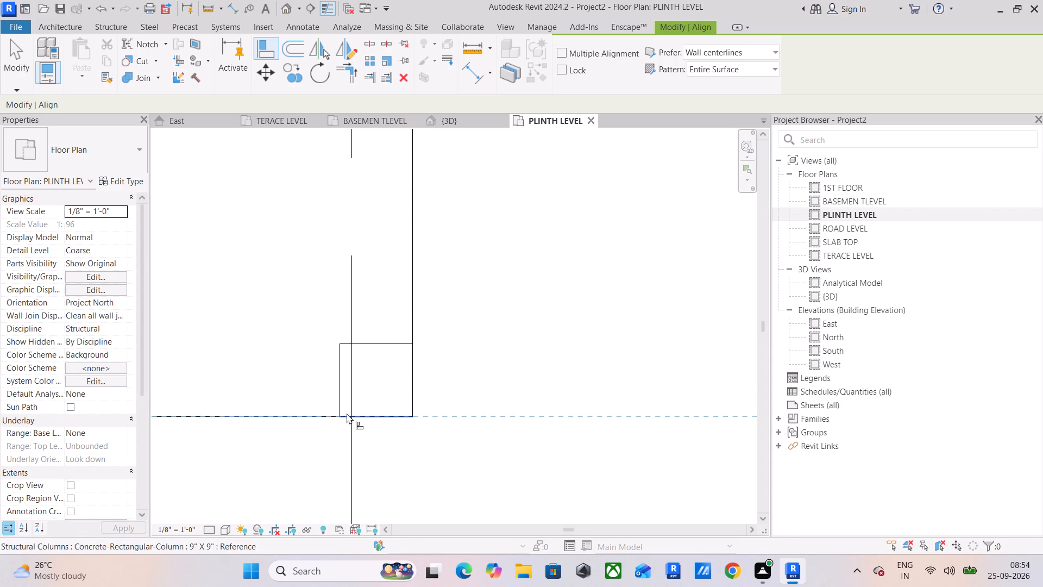
left_click(347, 413)
Align the slab's upper-right 9" X 9" column by its lower face to the horizontal grid line and finish aligning.
scroll(375, 338, "down", 1)
middle_click_drag(375, 351, 372, 520)
scroll(382, 440, "down", 6)
middle_click_drag(400, 358, 393, 475)
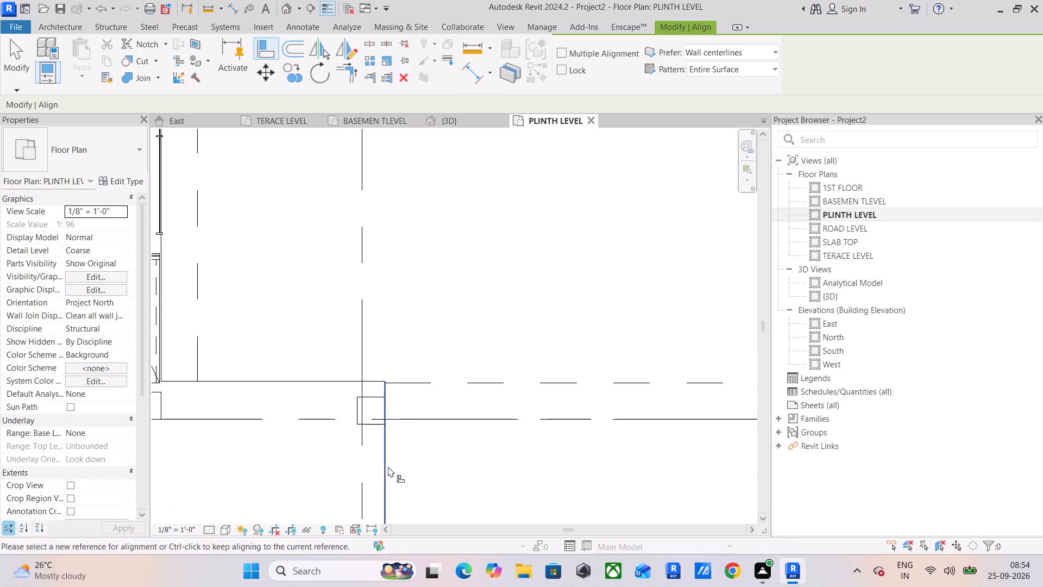
left_click(372, 380)
left_click(370, 394)
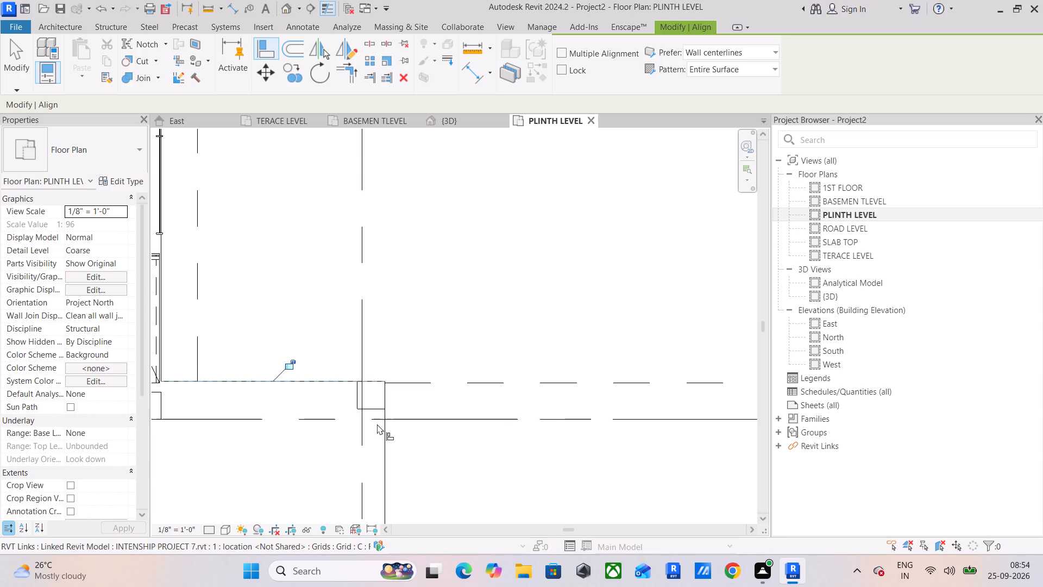
middle_click_drag(285, 433, 398, 423)
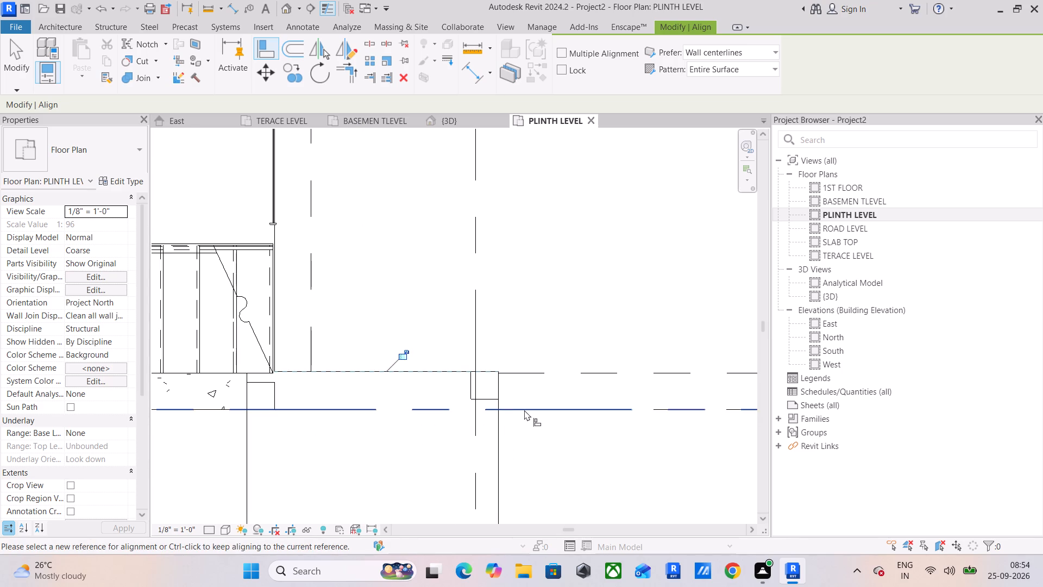
left_click(518, 410)
left_click(473, 397)
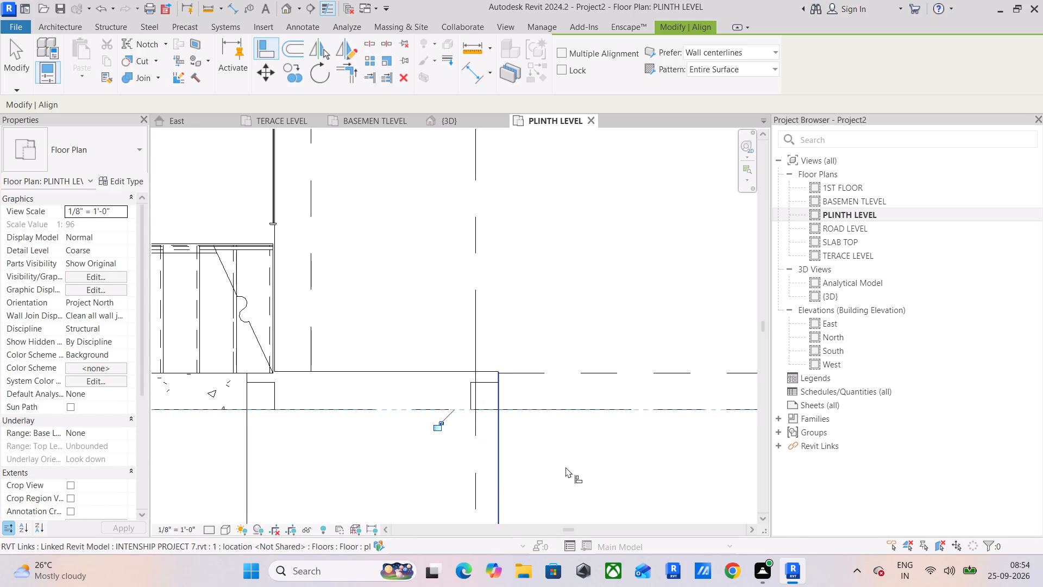
scroll(561, 446, "down", 3)
middle_click_drag(563, 445, 592, 403)
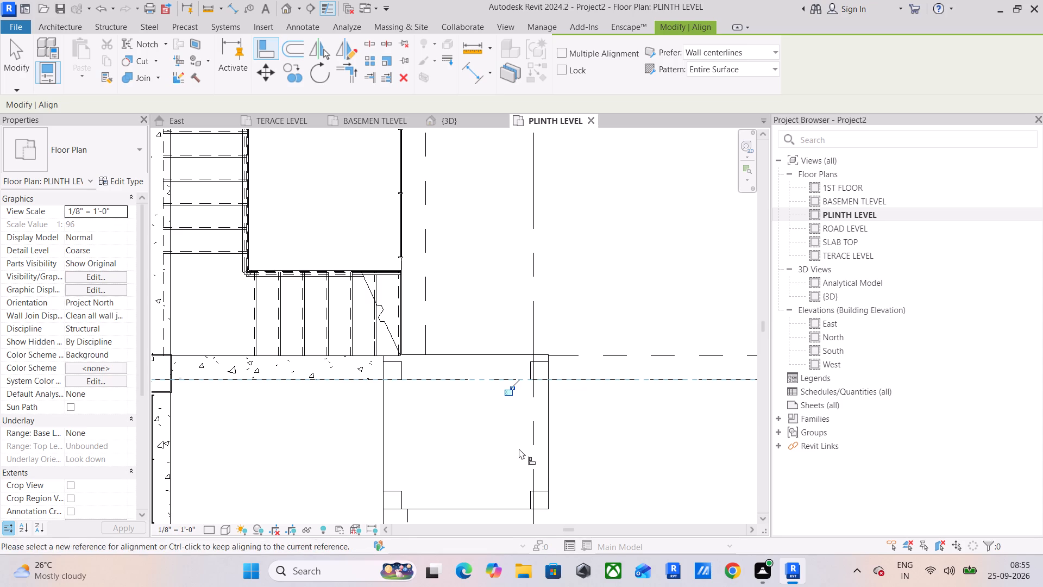
middle_click_drag(523, 444, 572, 376)
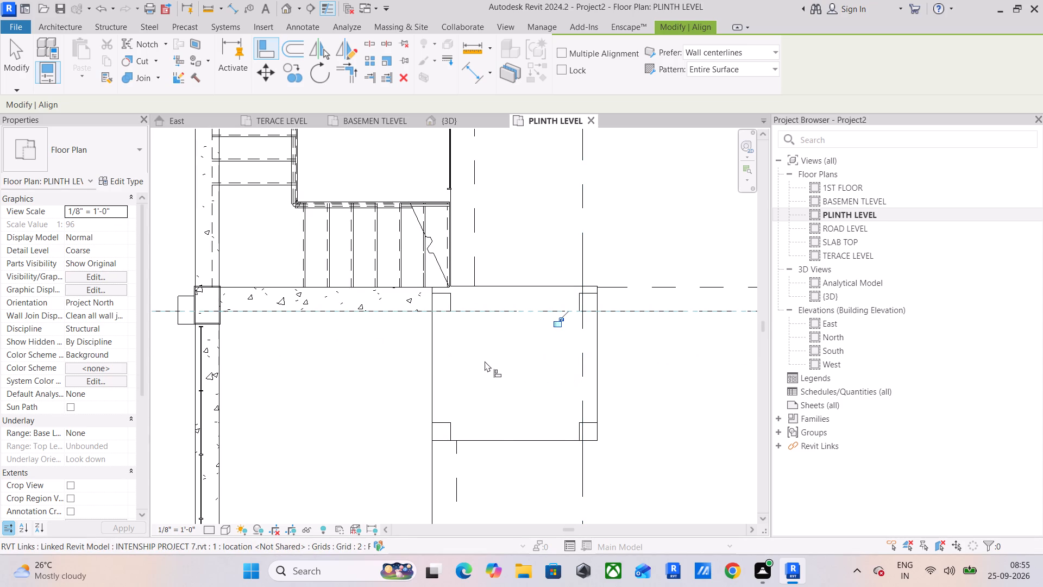
key("Escape")
key("Escape")
key("Escape")
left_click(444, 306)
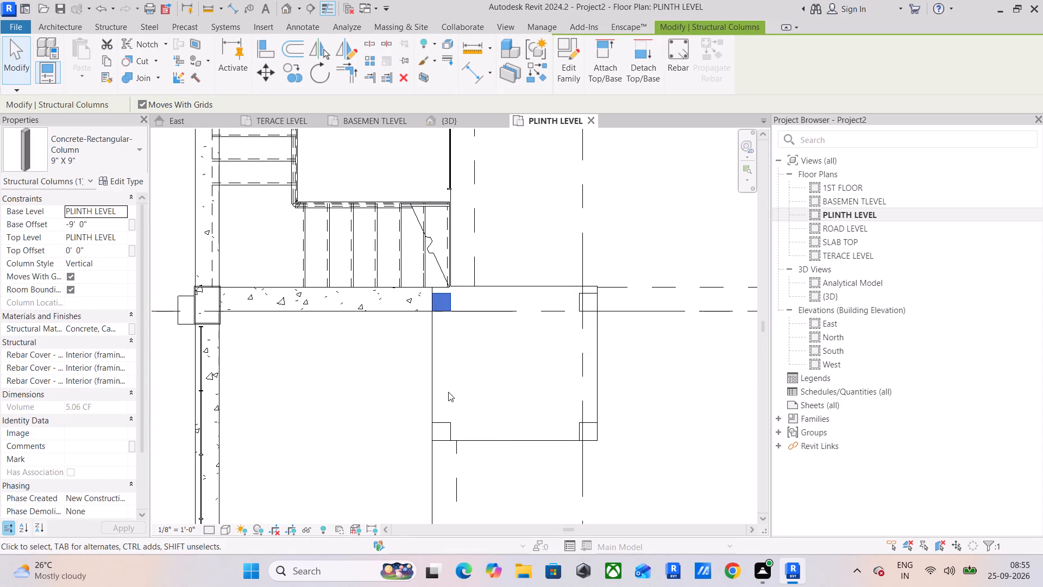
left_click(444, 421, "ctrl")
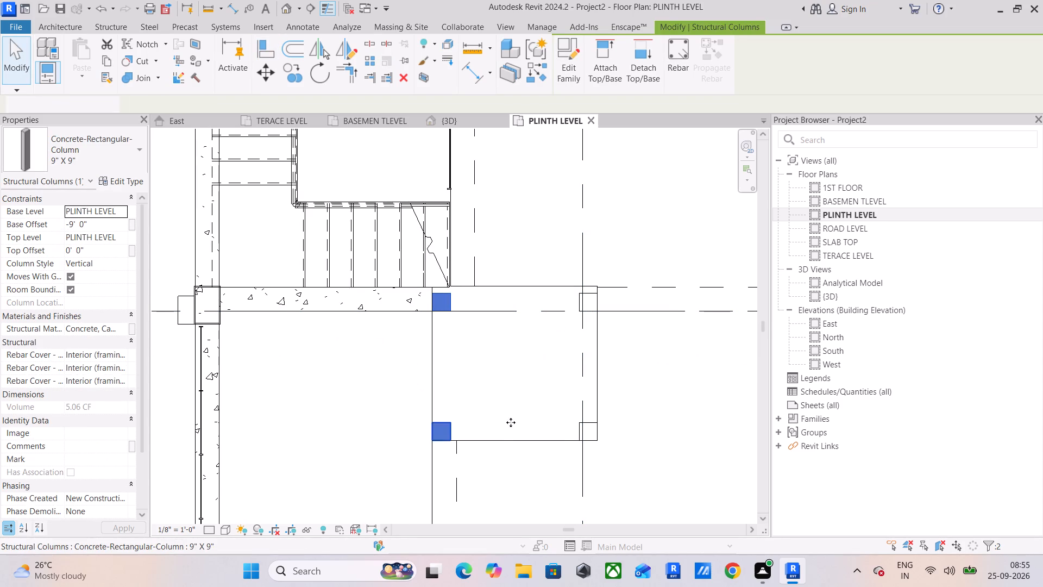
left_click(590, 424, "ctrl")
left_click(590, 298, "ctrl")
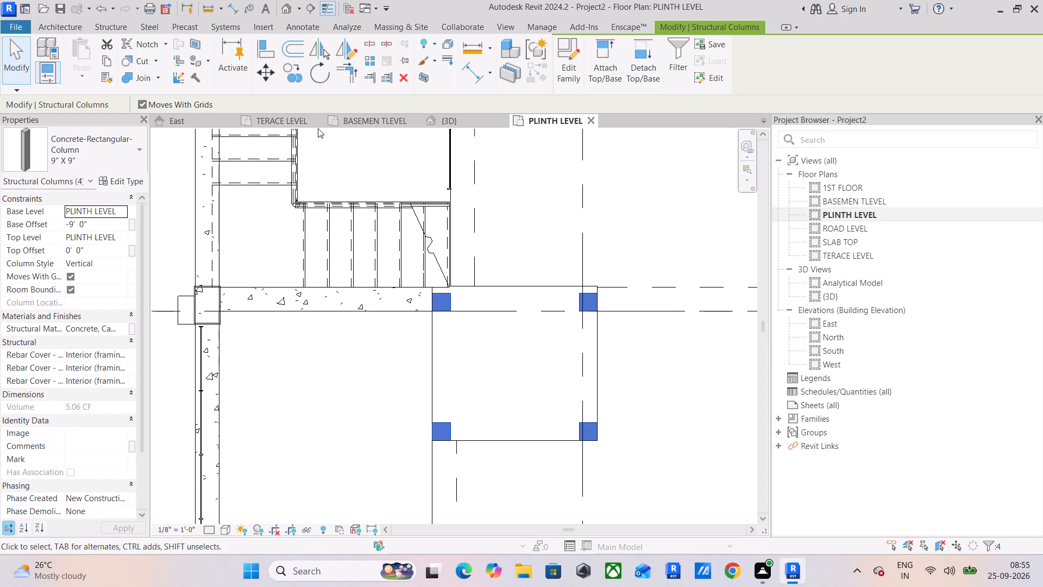
In the BASEMEN TLEVEL plan, delete the two 9" X 9" columns placed earlier beside the staircase.
left_click(373, 118)
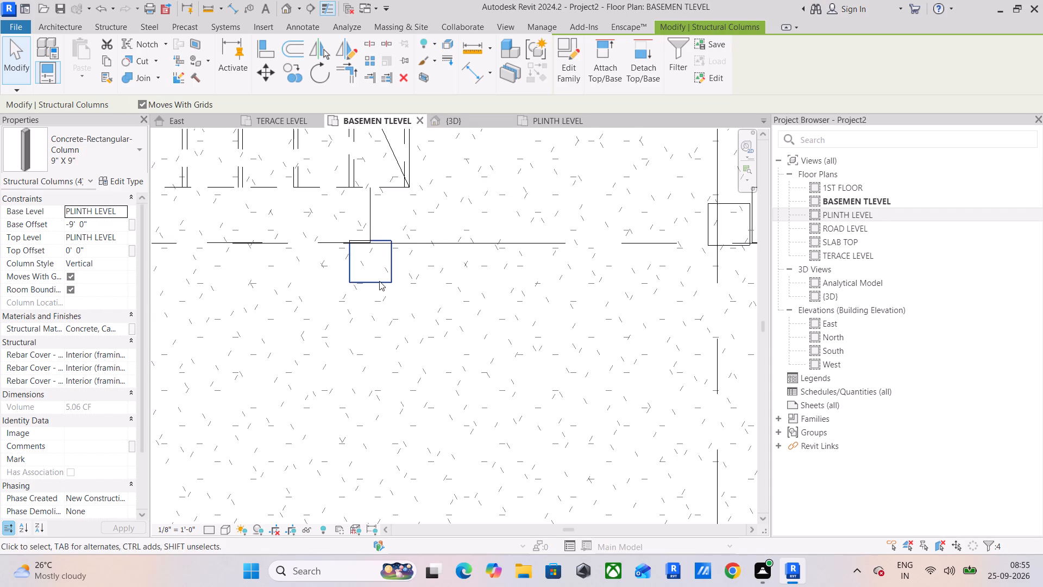
left_click(379, 281)
key("Delete")
middle_click_drag(492, 303, 354, 345)
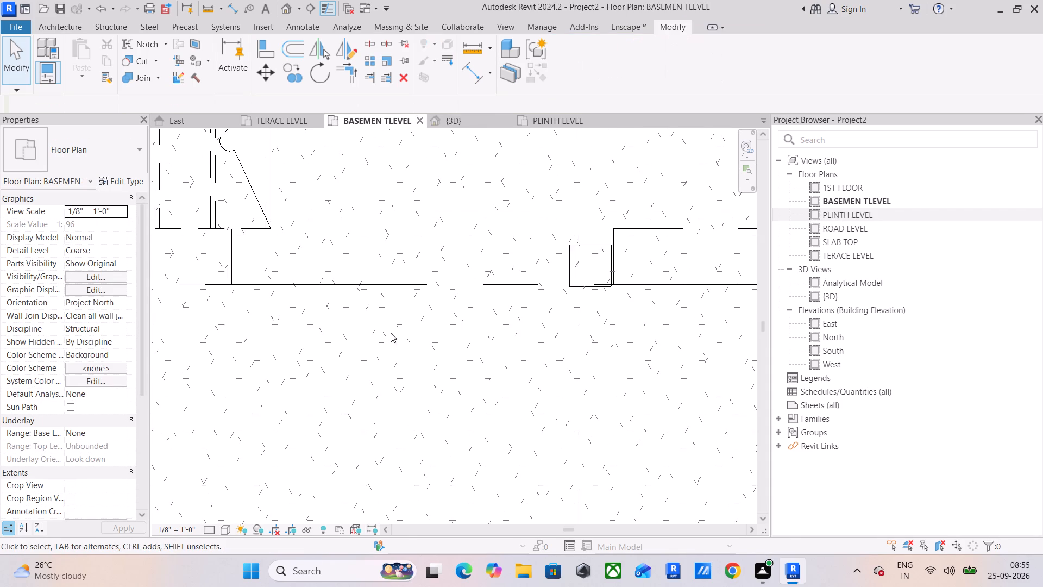
left_click(569, 261)
key("Delete")
middle_click_drag(550, 339, 582, 238)
scroll(580, 257, "down", 5)
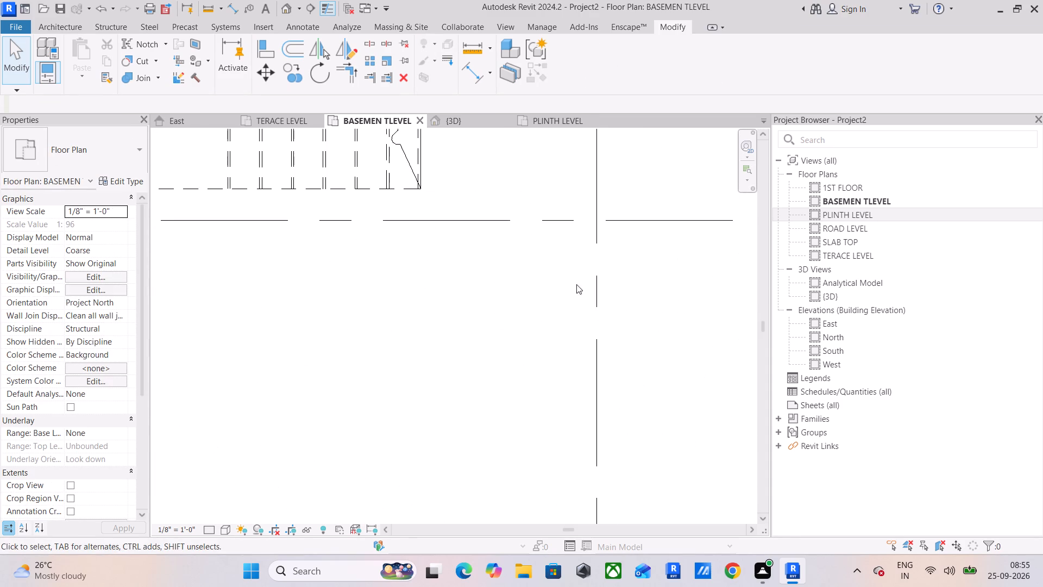
scroll(576, 284, "down", 4)
middle_click_drag(570, 313, 568, 218)
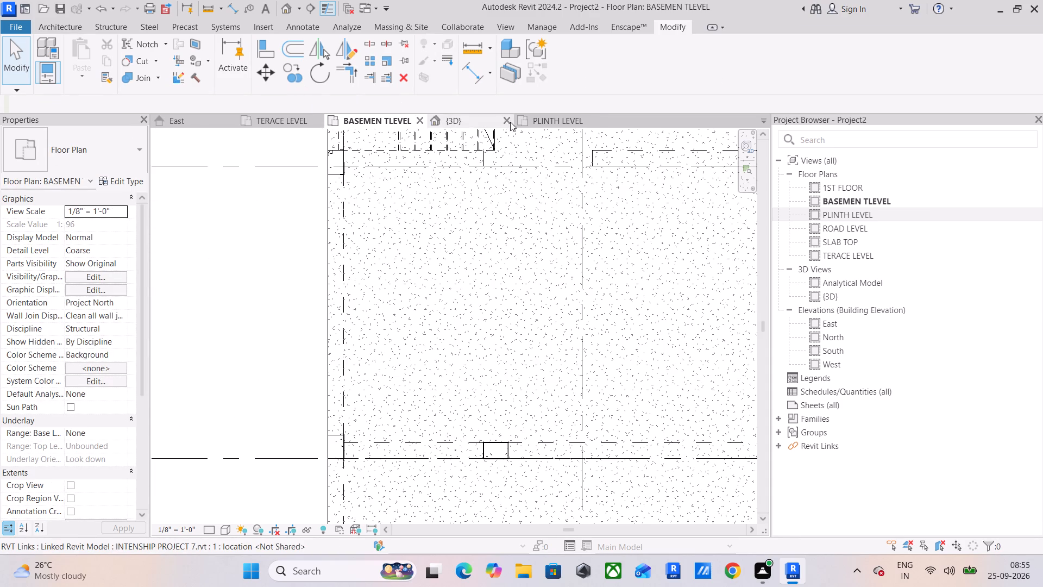
From the PLINTH LEVEL plan, set the four 9" X 9" slab-corner columns' Base Level to BASEMEN TLEVEL and check them in the basement plan.
left_click(551, 119)
left_click(450, 307)
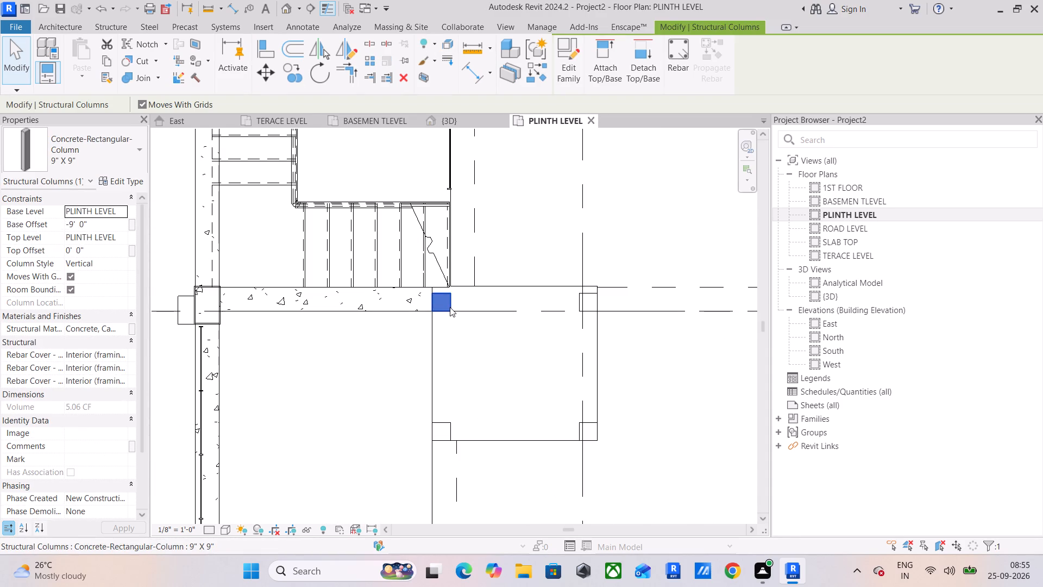
left_click(452, 426, "ctrl")
left_click(586, 427, "ctrl")
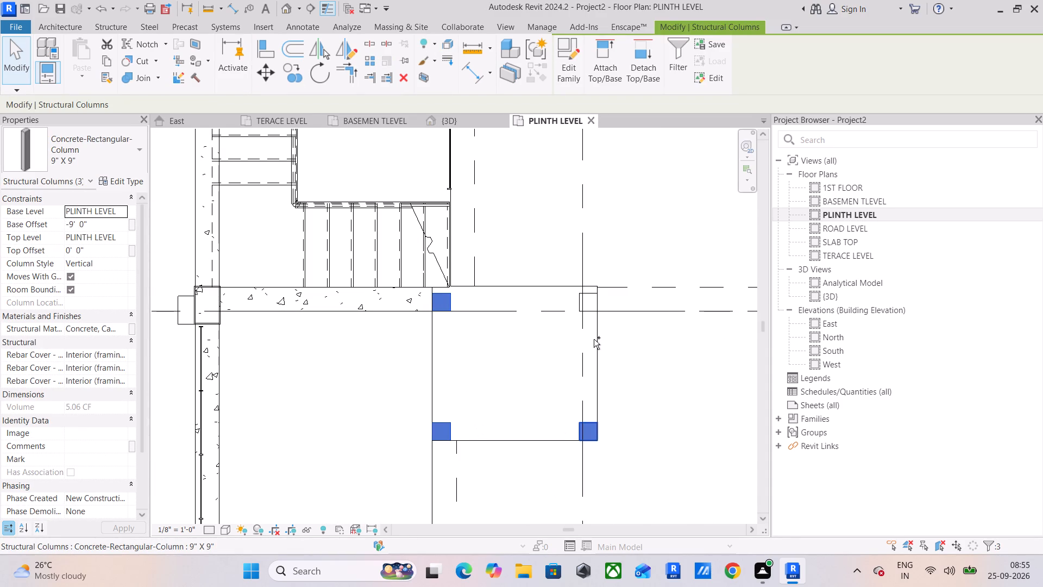
left_click(589, 294, "ctrl")
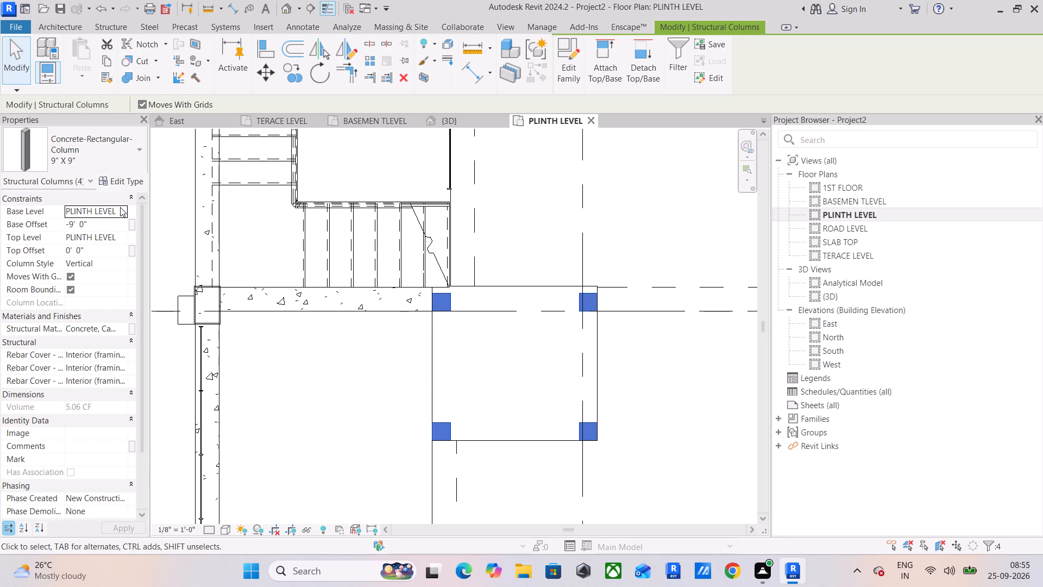
left_click(120, 207)
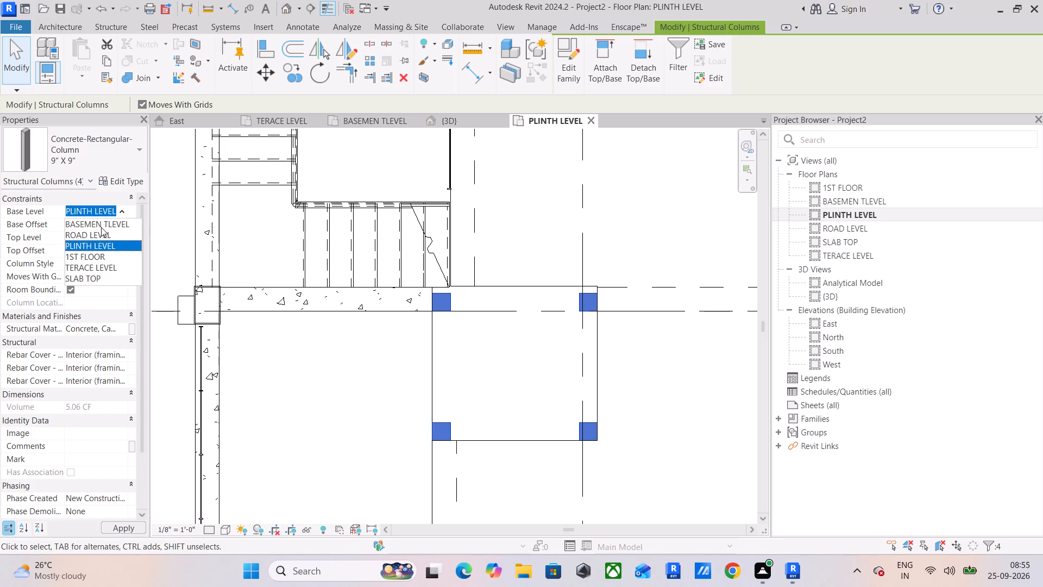
left_click(106, 224)
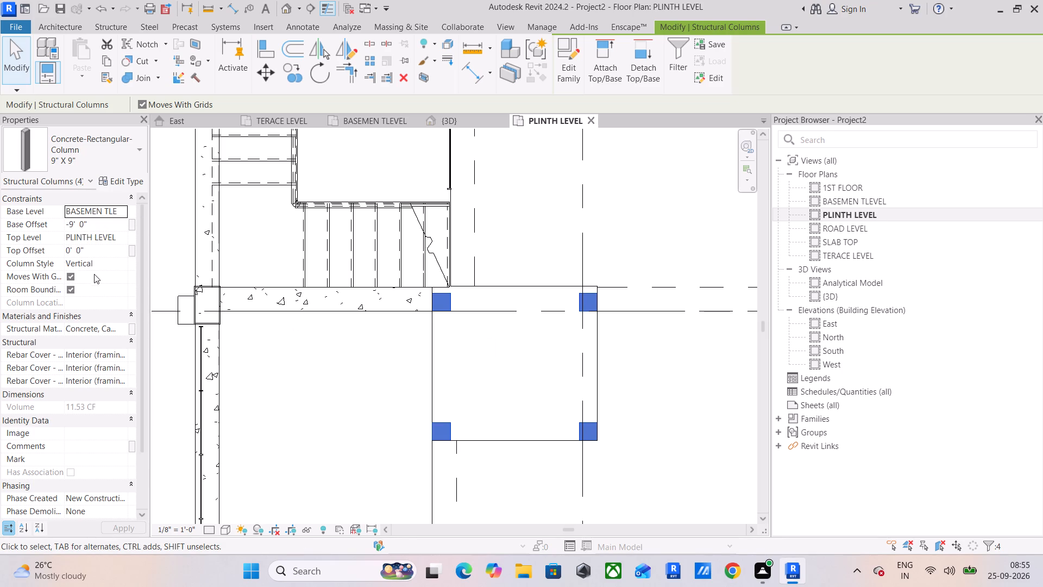
left_click(347, 116)
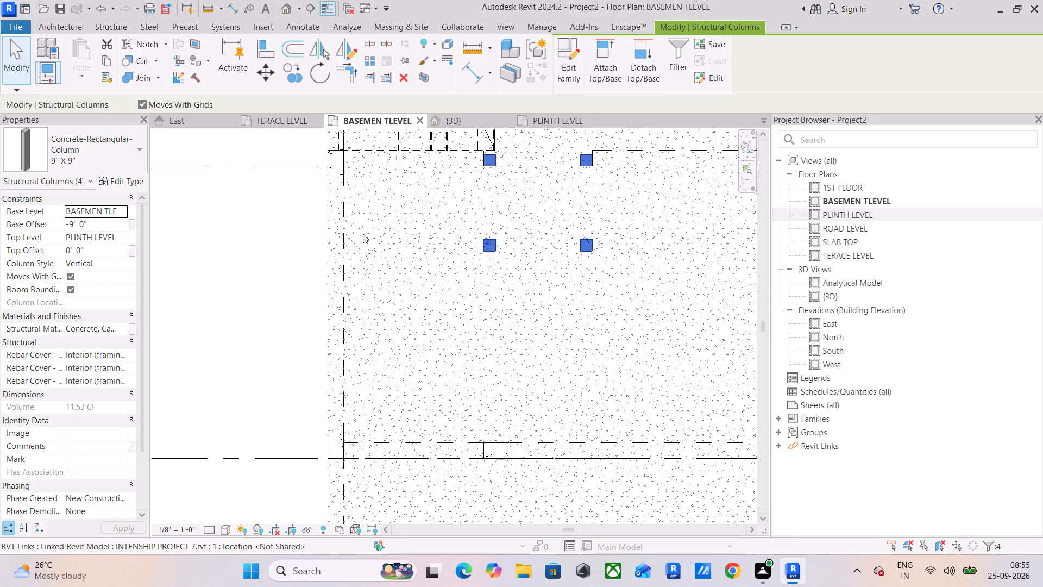
Examine the 9" X 9" staircase columns in the 3D view and compare their level constraints with a neighbouring 12 x 18 column.
left_click(464, 298)
middle_click_drag(458, 303, 462, 307, "shift")
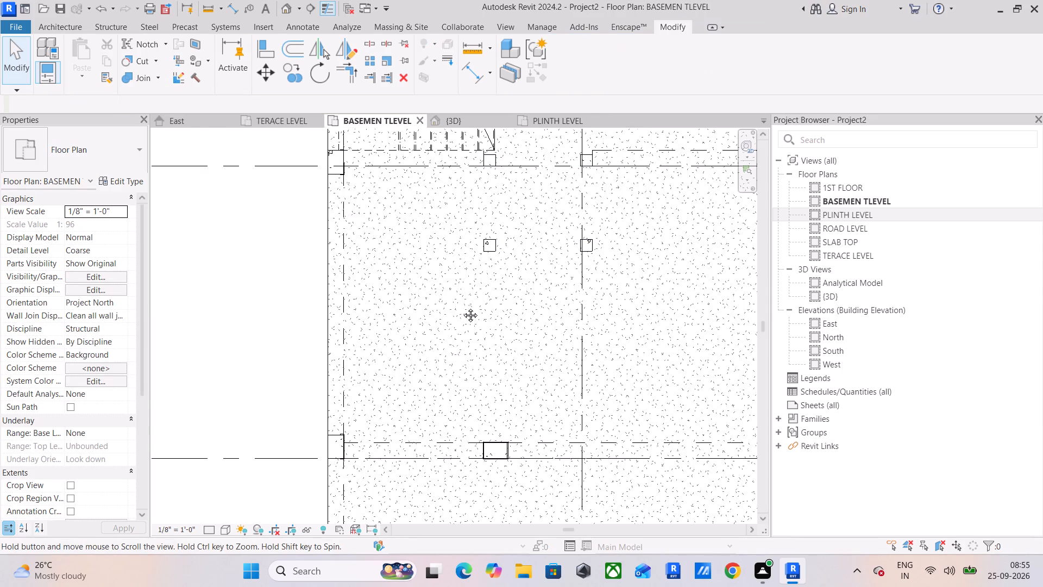
middle_click_drag(462, 307, 401, 366, "shift")
scroll(405, 355, "down", 4)
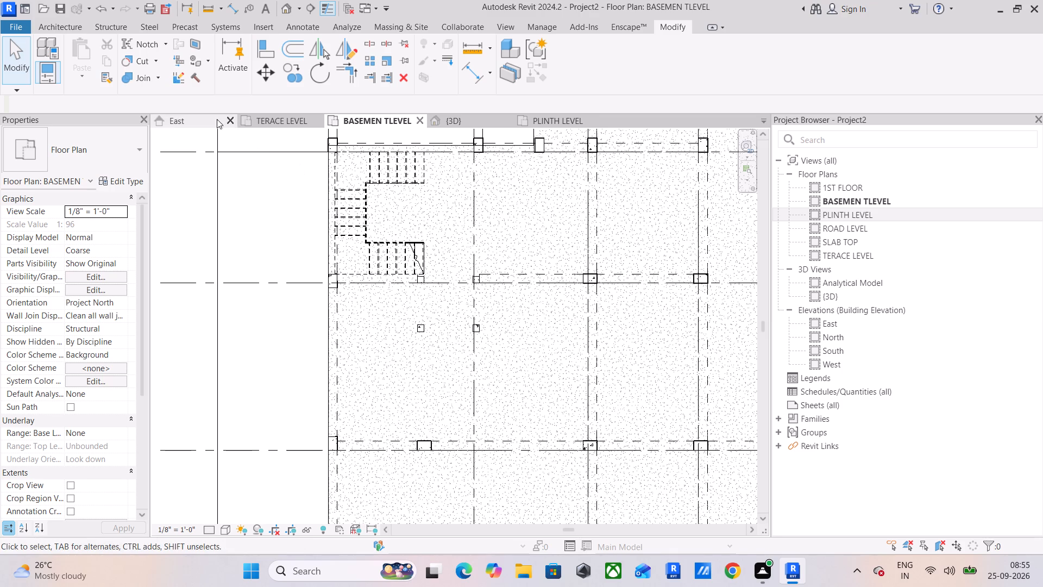
left_click(454, 122)
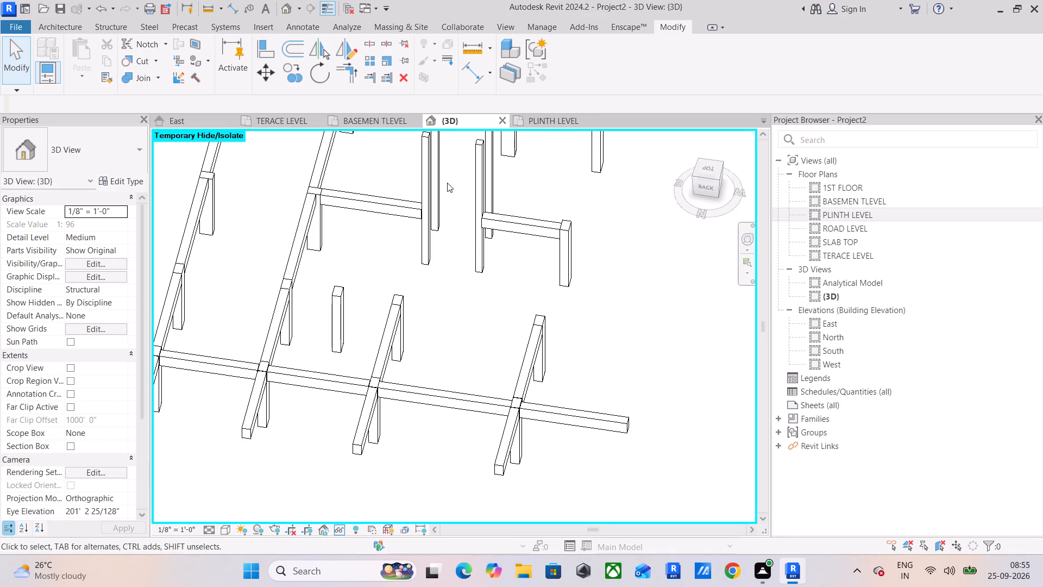
middle_click_drag(404, 241, 418, 165, "shift")
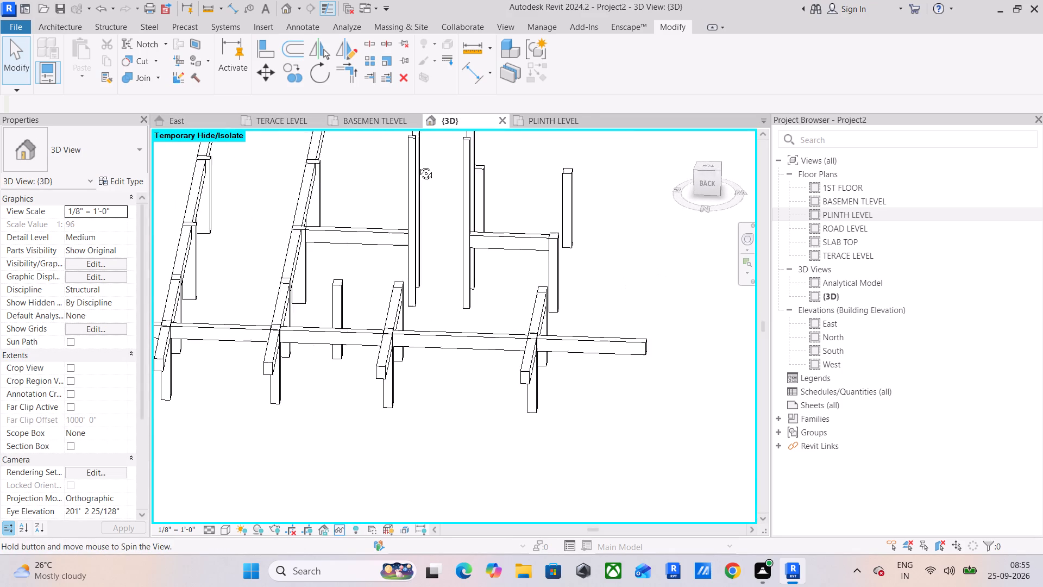
middle_click_drag(418, 165, 417, 154, "shift")
middle_click_drag(409, 198, 351, 339)
left_click(353, 292)
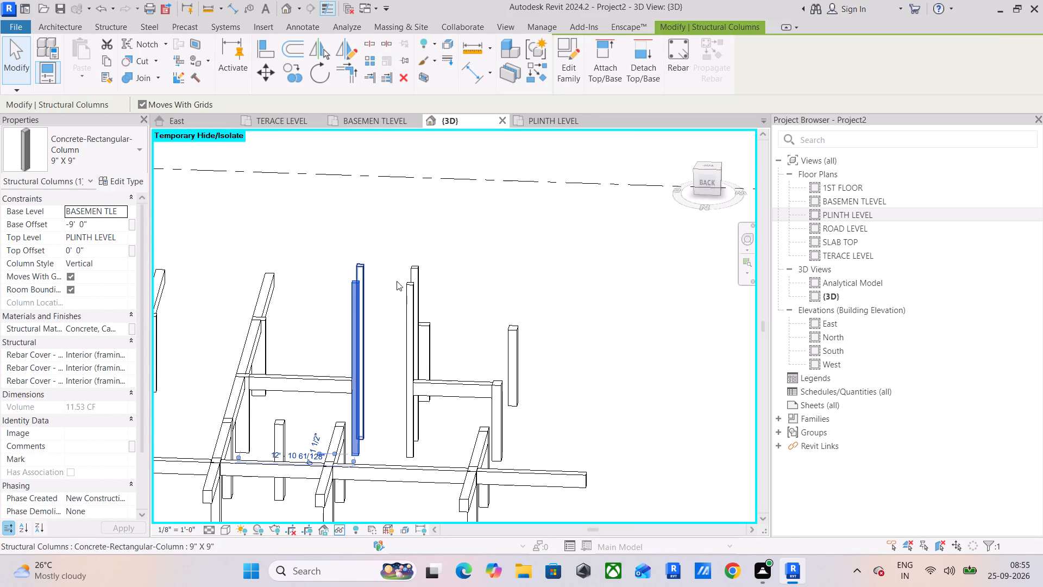
left_click(121, 239)
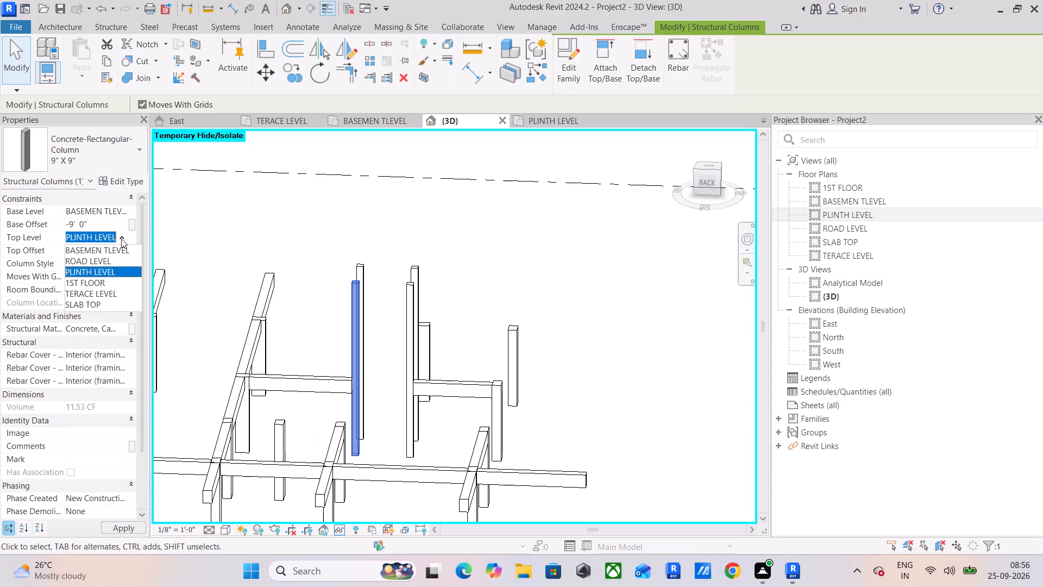
scroll(105, 291, "up", 9)
left_click(215, 225)
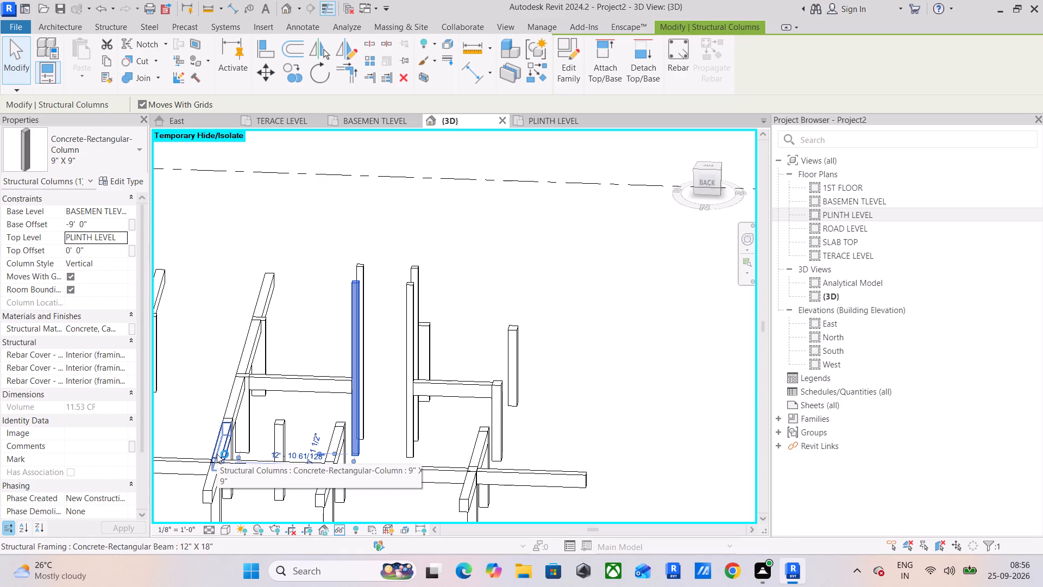
middle_click_drag(359, 502, 341, 386)
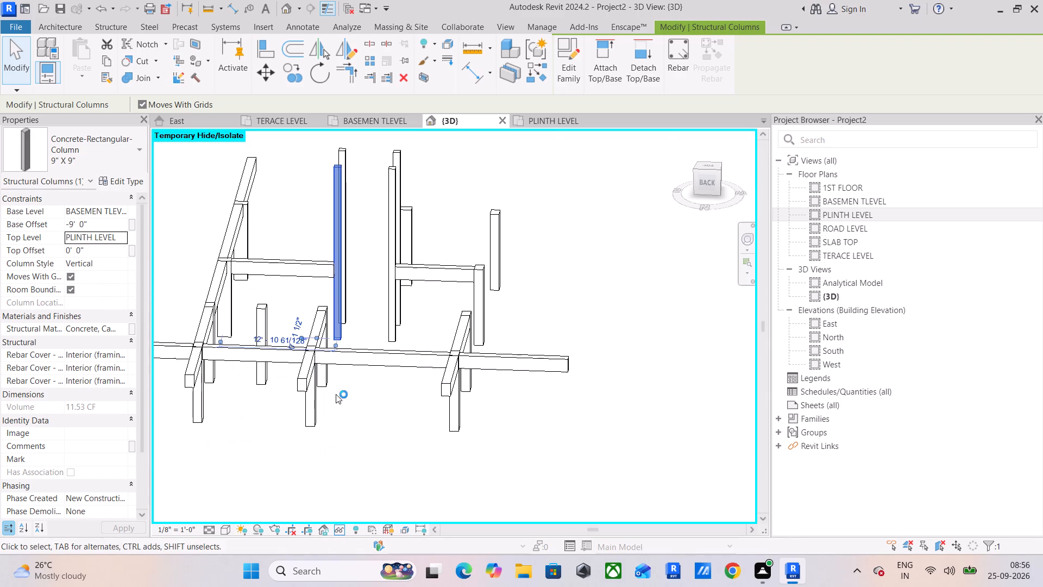
key("Escape")
key("Escape")
key("Escape")
left_click(314, 411)
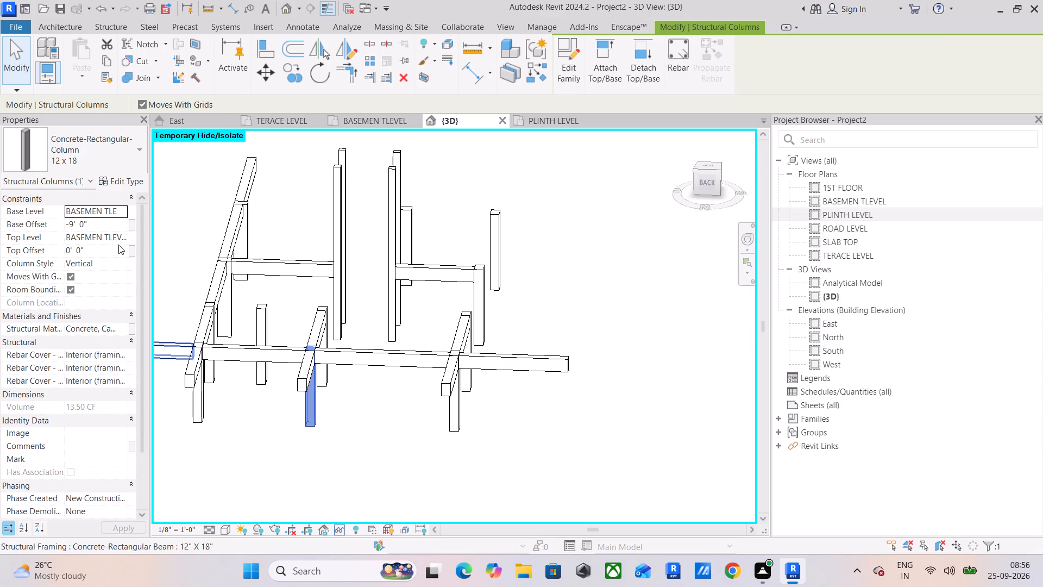
Set the Top Level of the four 9" X 9" staircase columns to BASEMEN TLEVEL, one column at a time.
left_click(337, 238)
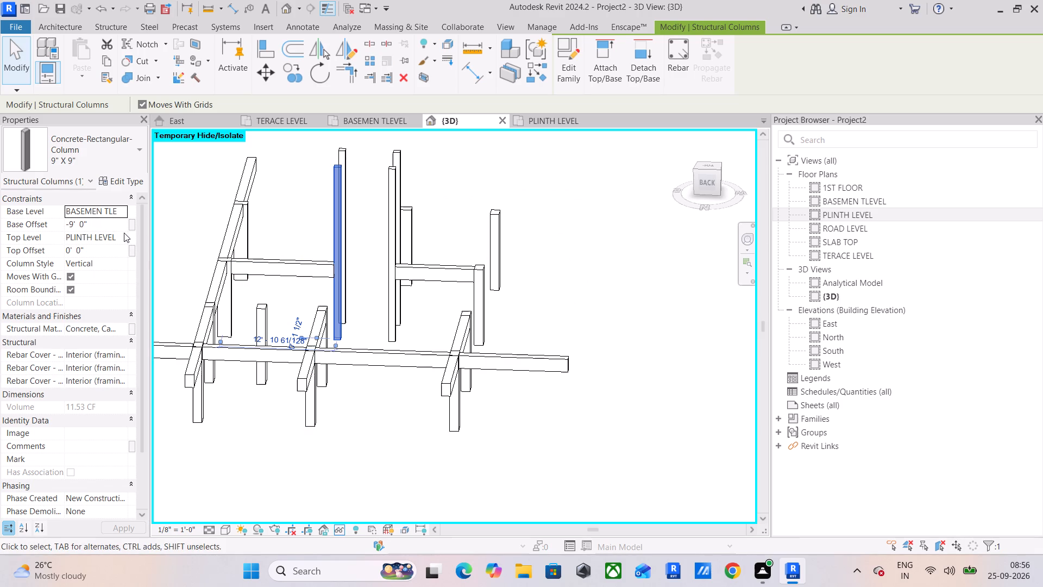
left_click(122, 239)
left_click(131, 252)
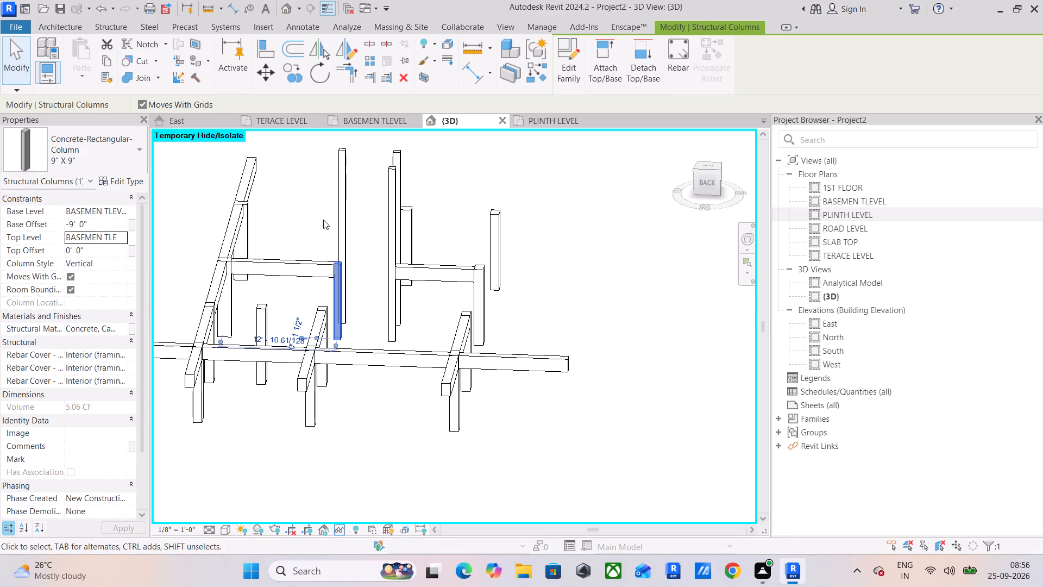
left_click(346, 198)
left_click(125, 235)
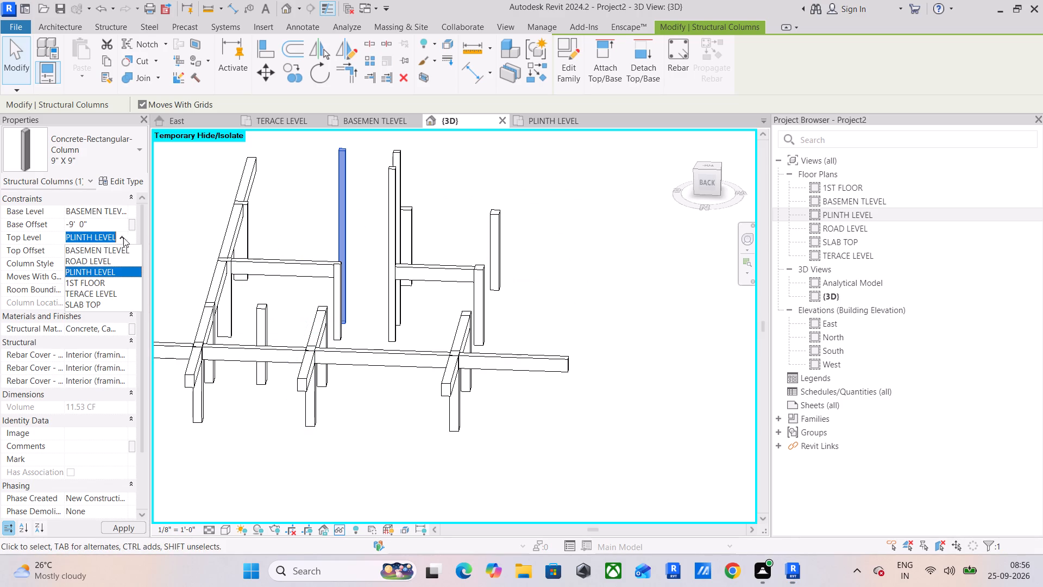
left_click(112, 247)
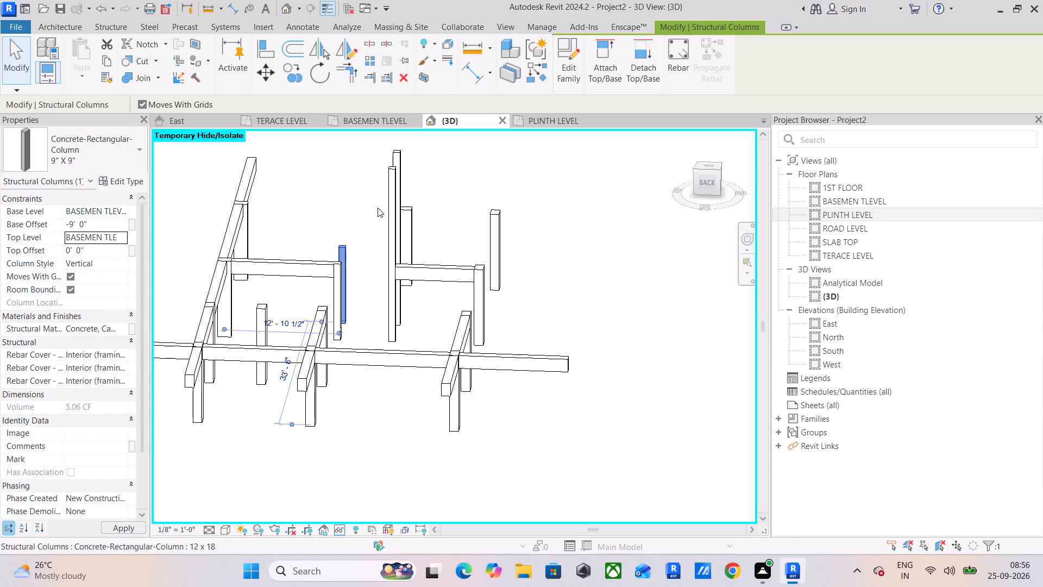
left_click(389, 195)
left_click(120, 234)
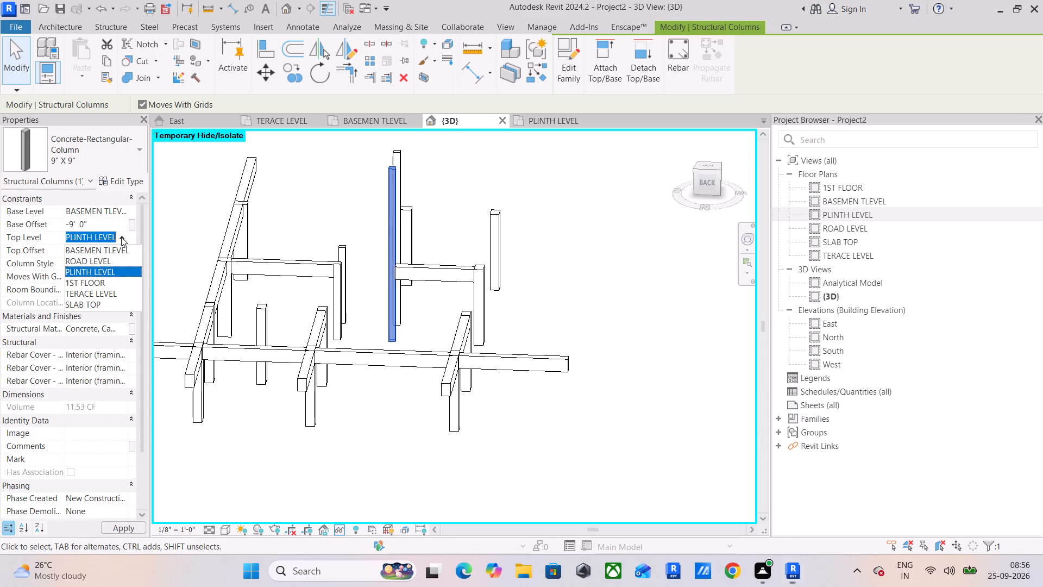
left_click(115, 247)
left_click(395, 186)
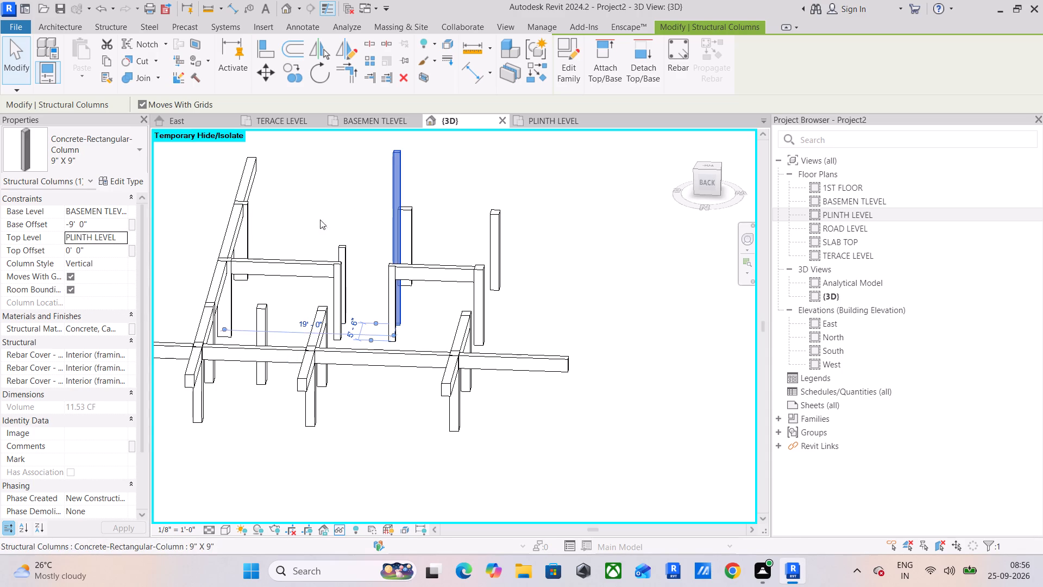
left_click(123, 238)
left_click(122, 249)
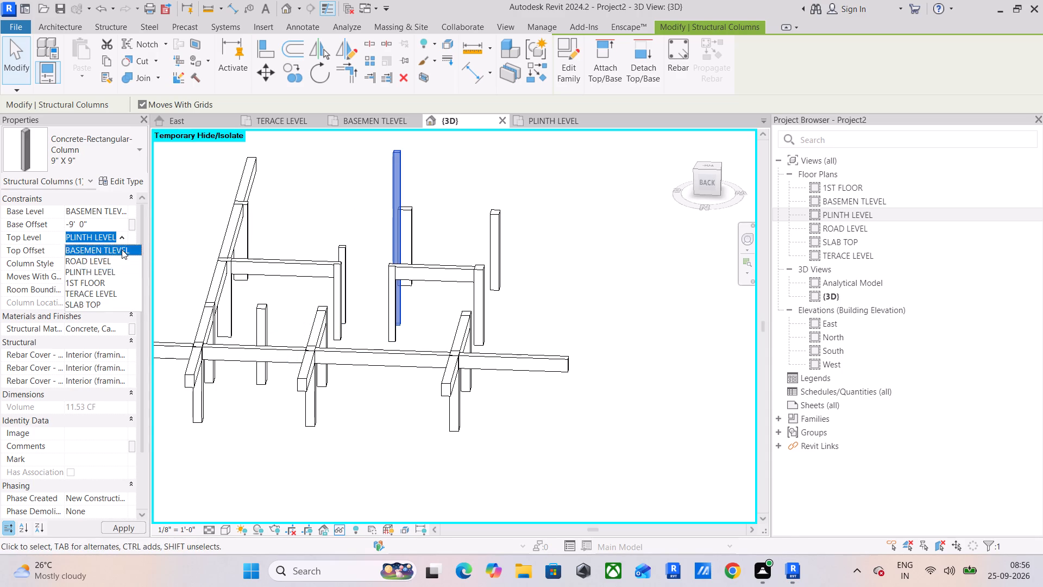
key("Escape")
Inspect the four 9" X 9" columns against the surrounding beams and columns from several angles in 3D.
middle_click_drag(338, 355, 278, 368, "shift")
scroll(278, 364, "down", 4)
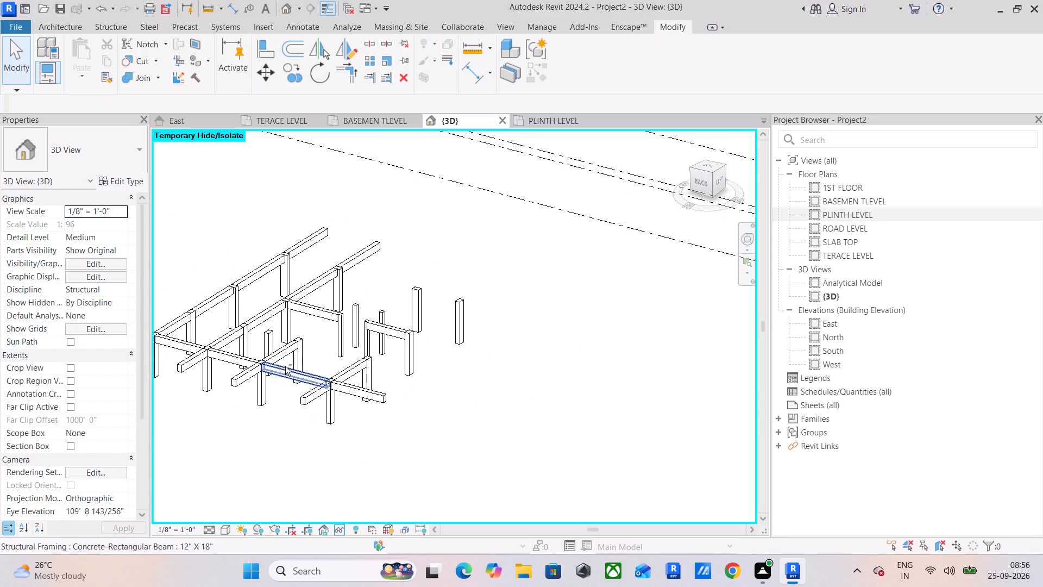
middle_click_drag(285, 366, 350, 453, "shift")
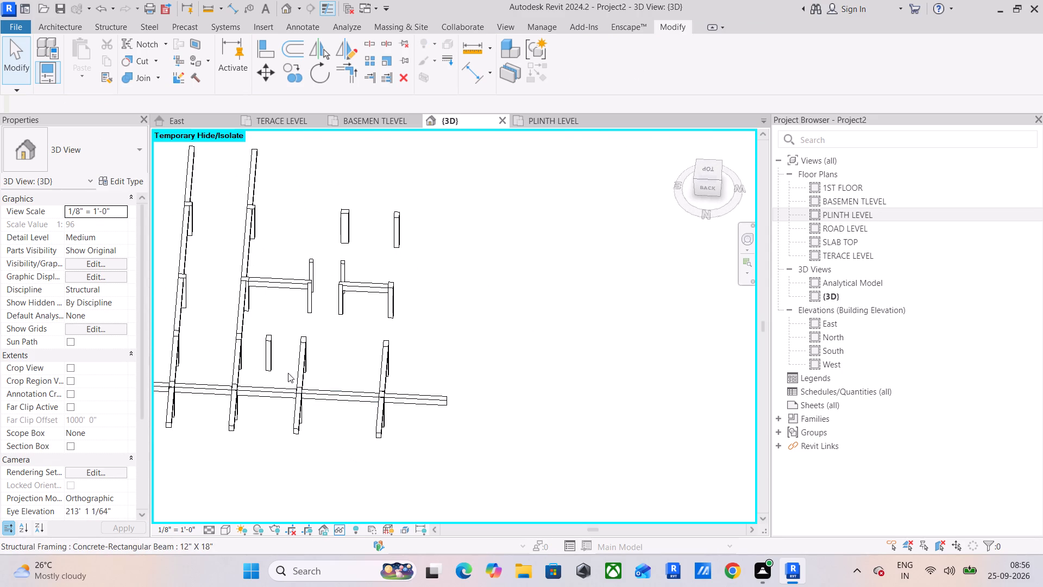
middle_click_drag(288, 373, 314, 408, "shift")
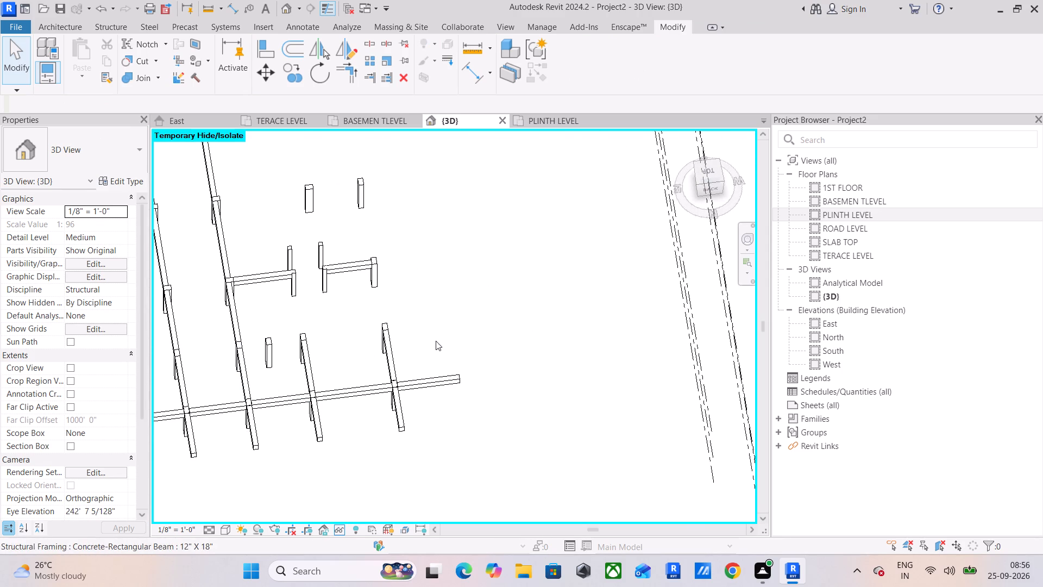
middle_click_drag(346, 349, 330, 392, "shift")
middle_click_drag(327, 394, 462, 385)
scroll(462, 385, "down", 3)
middle_click_drag(461, 380, 455, 396, "shift")
In the BASEMEN TLEVEL plan, place a 12" X 18" concrete beam along grid B from the slab's right edge to the nearest column's right face.
left_click(361, 117)
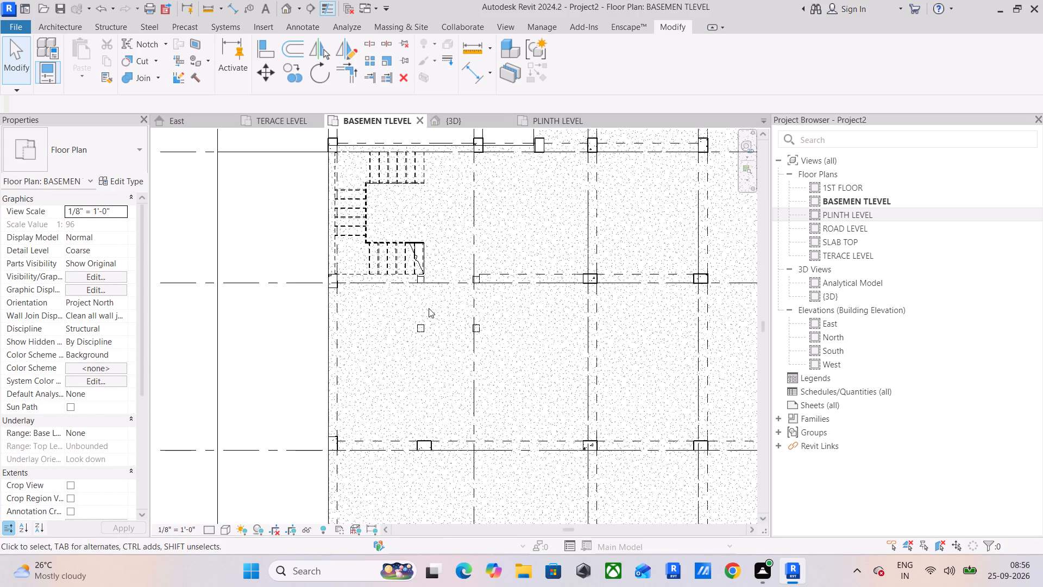
scroll(429, 308, "down", 4)
middle_click_drag(441, 311, 361, 356)
scroll(421, 265, "up", 1)
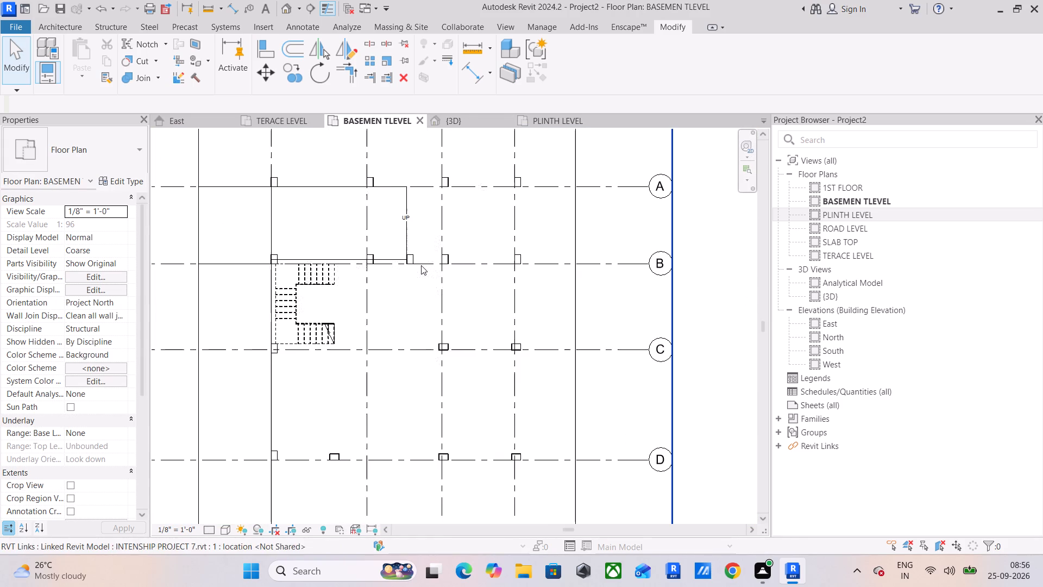
middle_click_drag(406, 303, 397, 319)
scroll(374, 280, "up", 4)
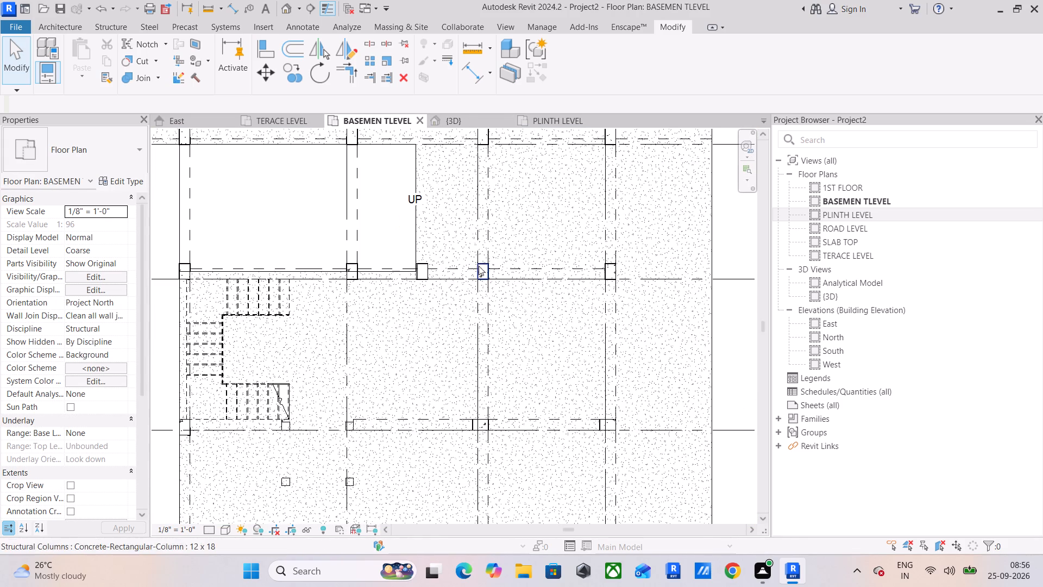
scroll(542, 272, "up", 1)
middle_click_drag(542, 272, 422, 313)
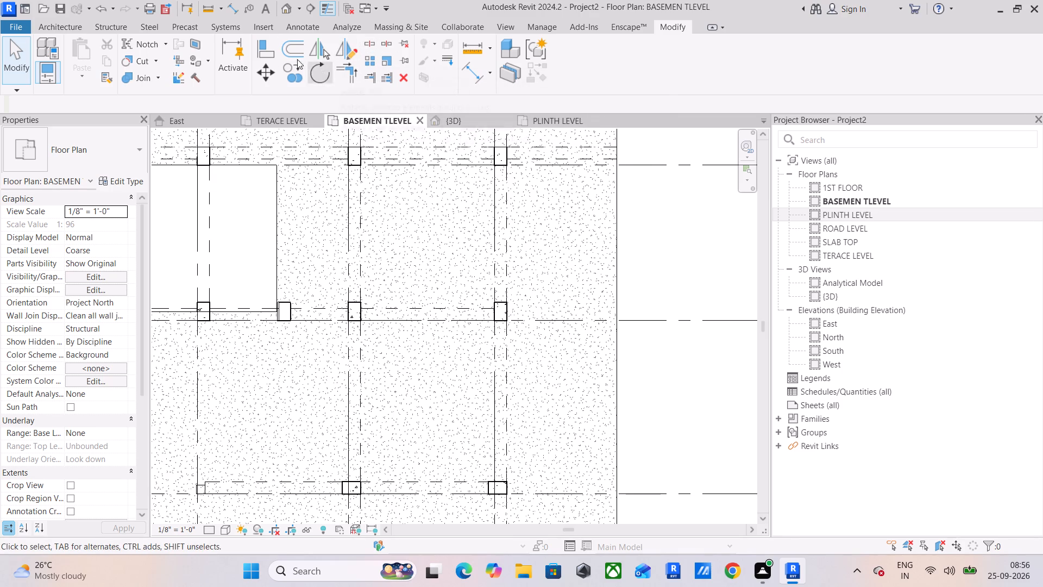
left_click(98, 25)
left_click(47, 56)
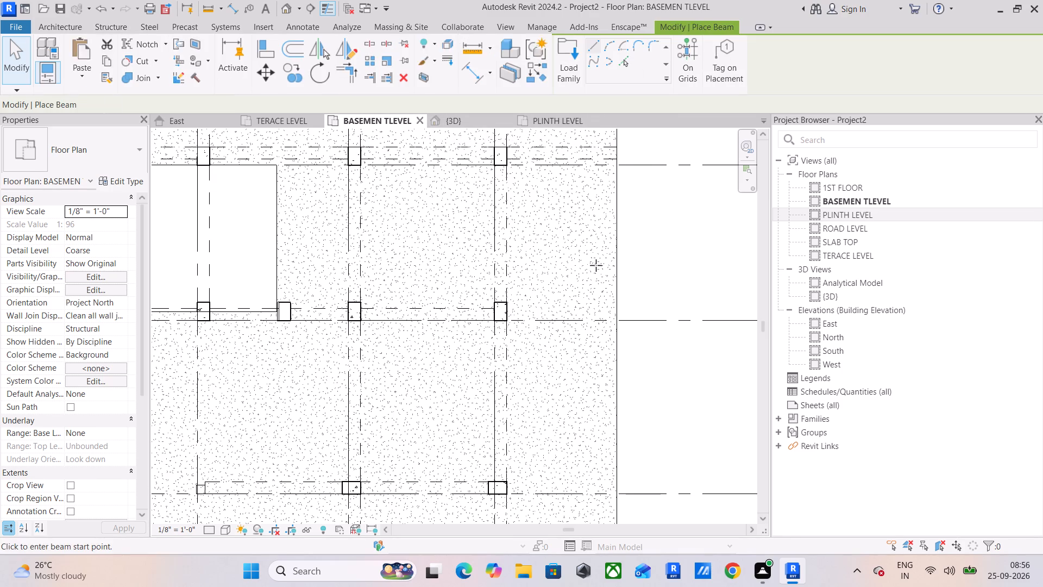
left_click(621, 322)
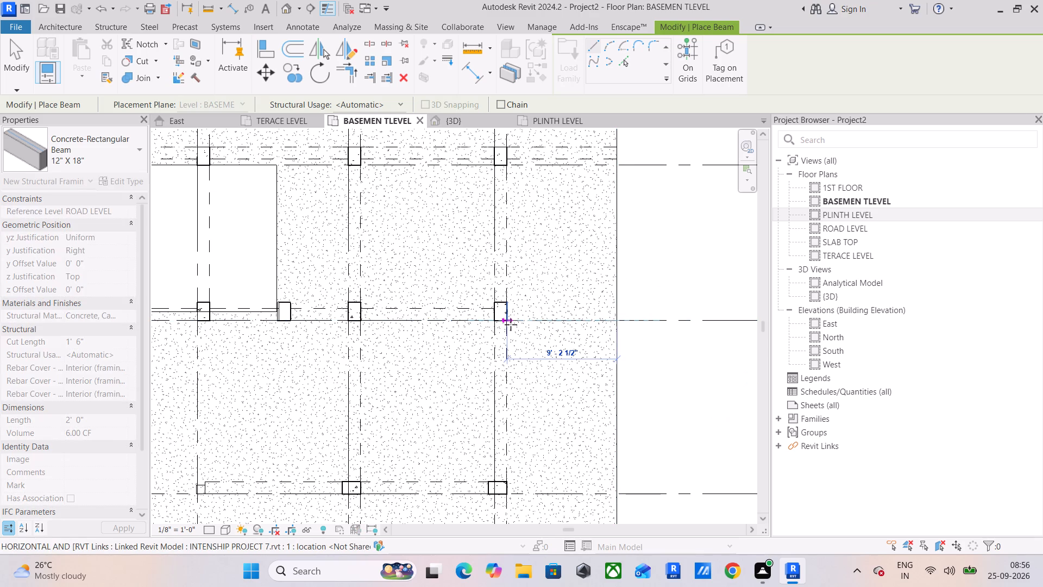
scroll(510, 325, "up", 14)
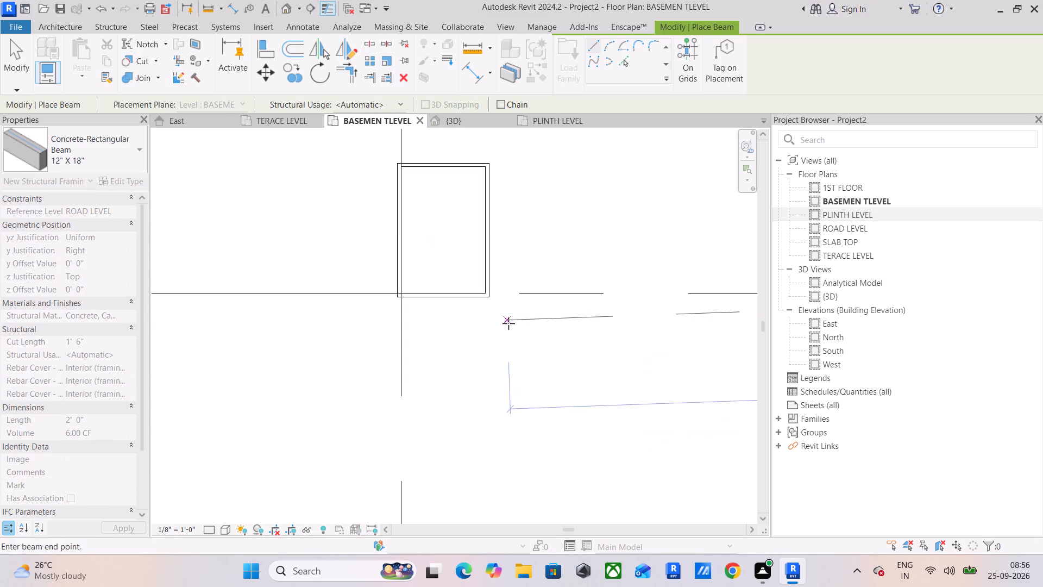
scroll(494, 298, "up", 6)
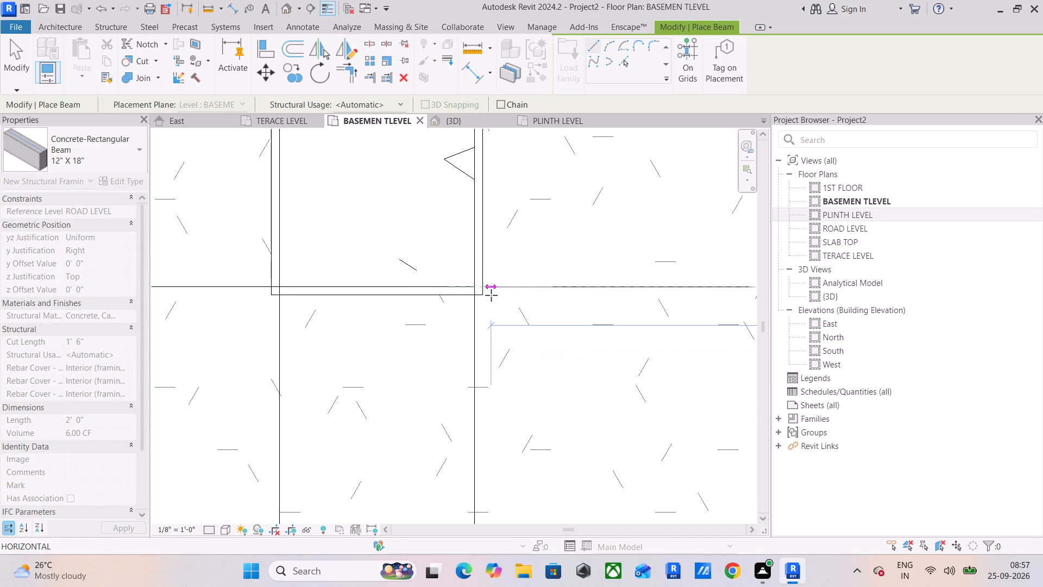
left_click(475, 286)
Place a 12" X 18" beam along grid B from that column's left face to the right face of the next column to the left.
scroll(369, 309, "down", 5)
middle_click_drag(370, 312, 490, 389)
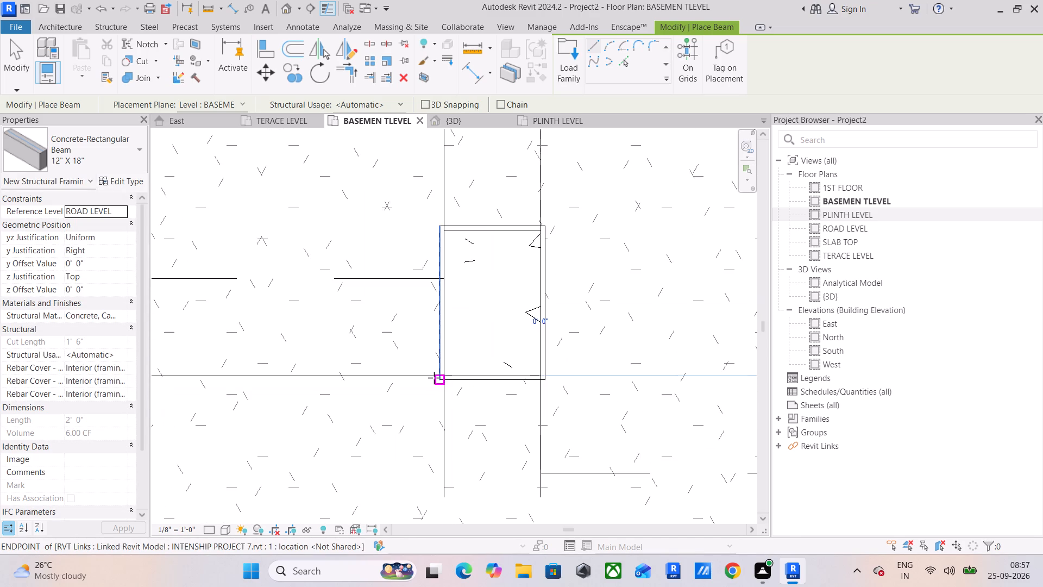
scroll(439, 372, "up", 5)
left_click_drag(449, 377, 441, 377)
scroll(290, 359, "down", 6)
middle_click_drag(296, 359, 496, 355)
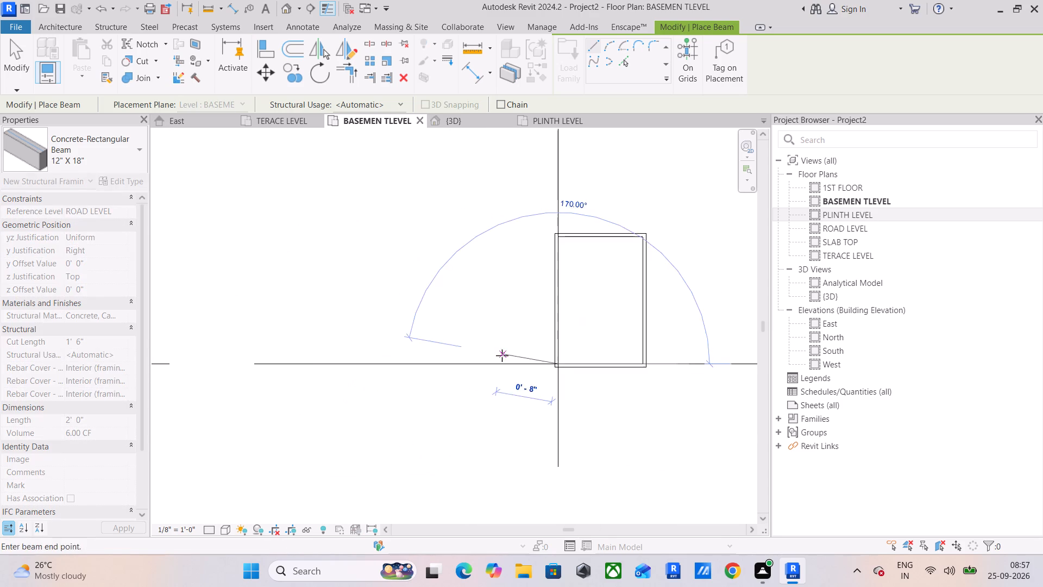
scroll(458, 360, "down", 5)
middle_click_drag(445, 361, 571, 361)
scroll(362, 373, "down", 6)
middle_click_drag(362, 373, 499, 359)
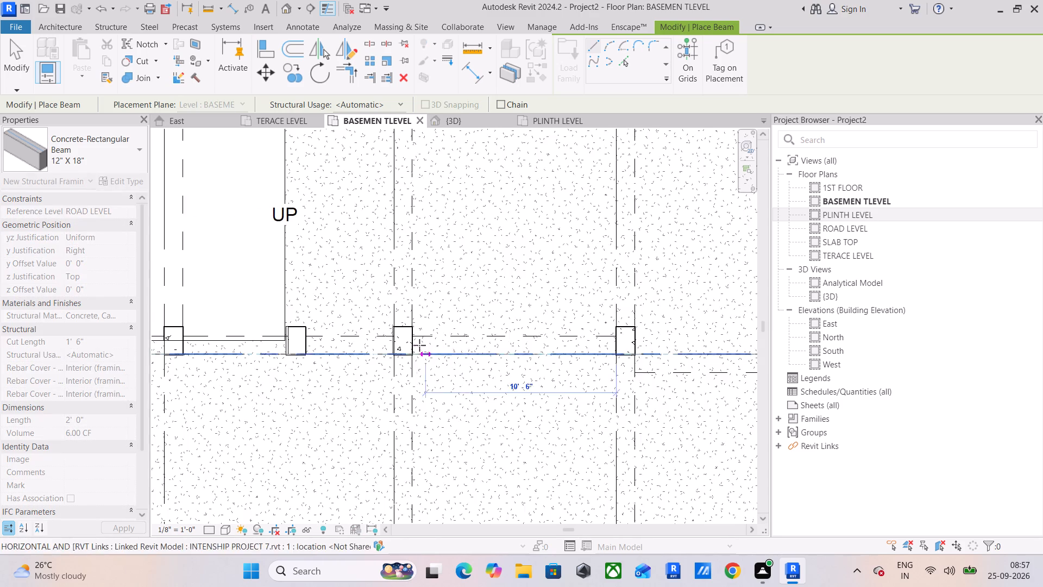
scroll(418, 344, "up", 16)
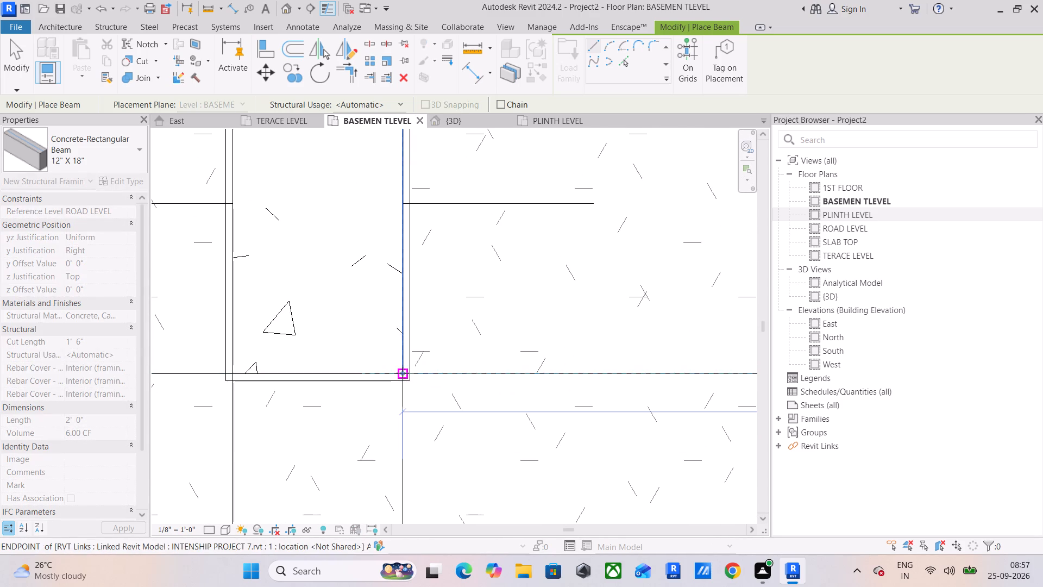
left_click(403, 373)
Place a 12" X 18" beam along grid B from the current column's left face to the right face of the next column to the left.
scroll(404, 368, "down", 6)
scroll(335, 366, "up", 5)
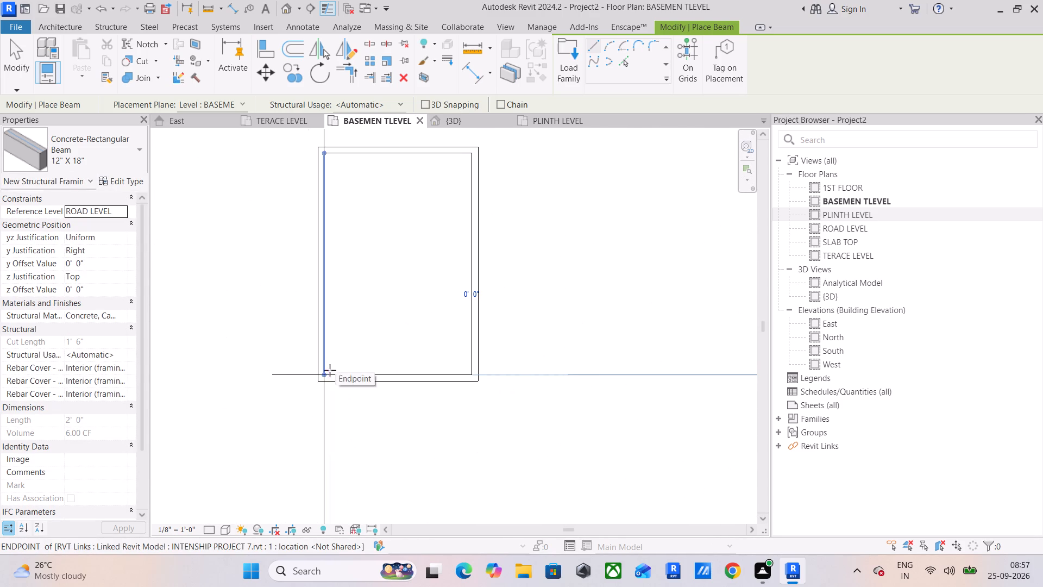
left_click(329, 371)
scroll(167, 373, "down", 6)
middle_click_drag(211, 379, 546, 380)
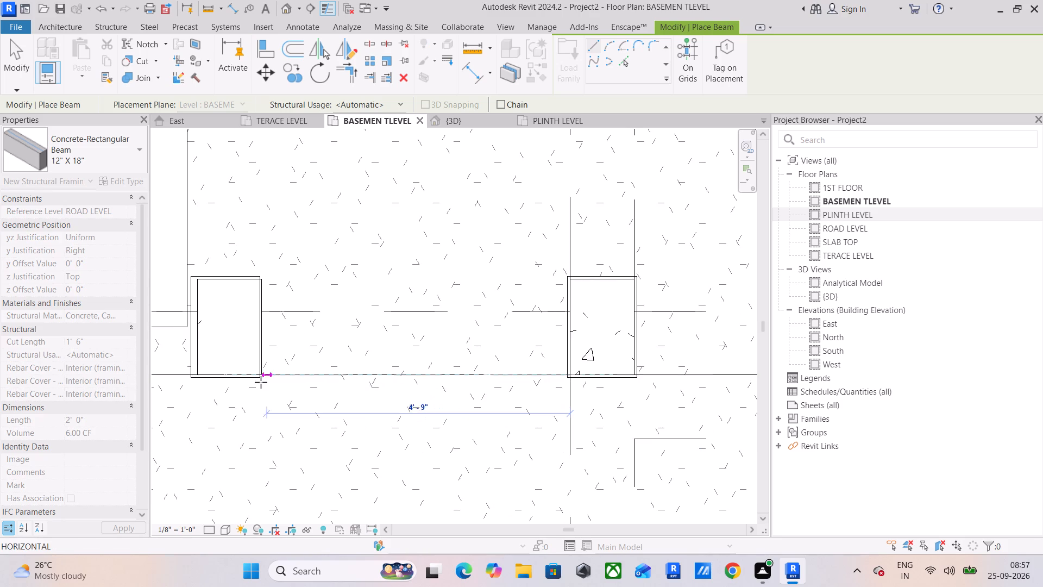
scroll(263, 381, "up", 5)
middle_click_drag(264, 381, 381, 381)
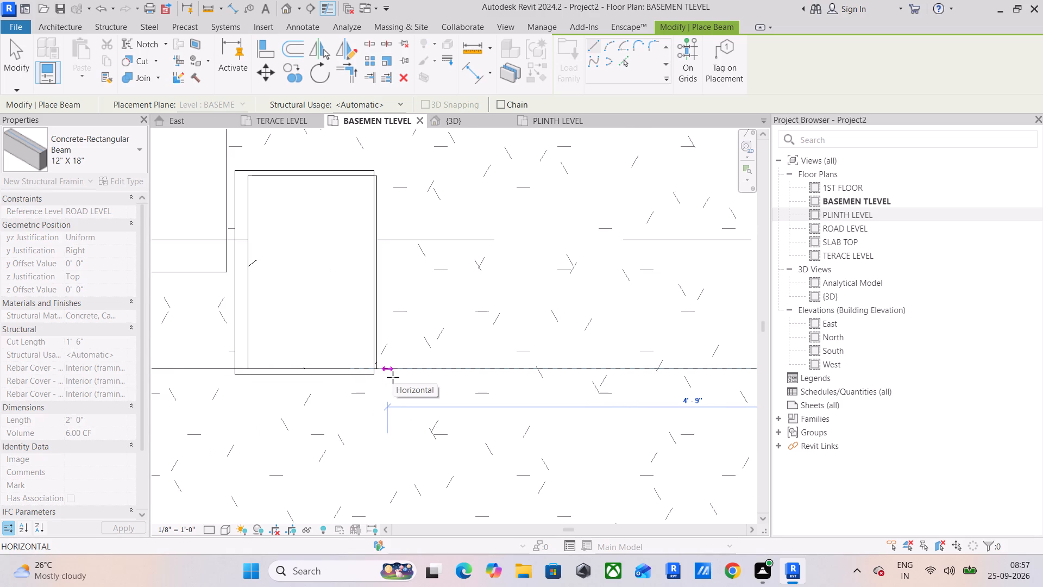
scroll(393, 377, "up", 6)
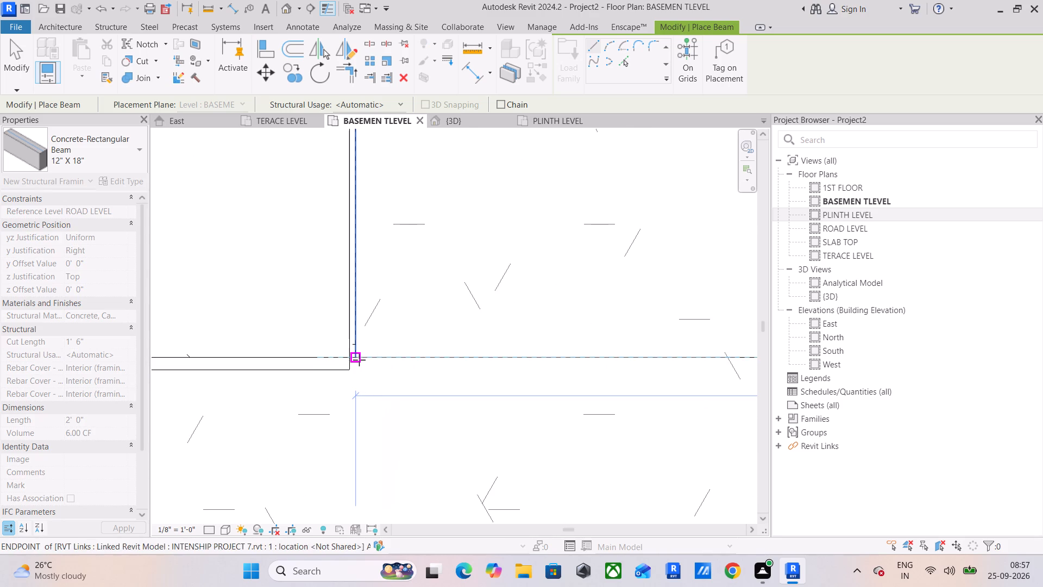
left_click(357, 360)
Continue grid B with a 12" X 18" beam from that column's left face to the next column's right face.
scroll(357, 360, "down", 6)
middle_click_drag(361, 374, 487, 378)
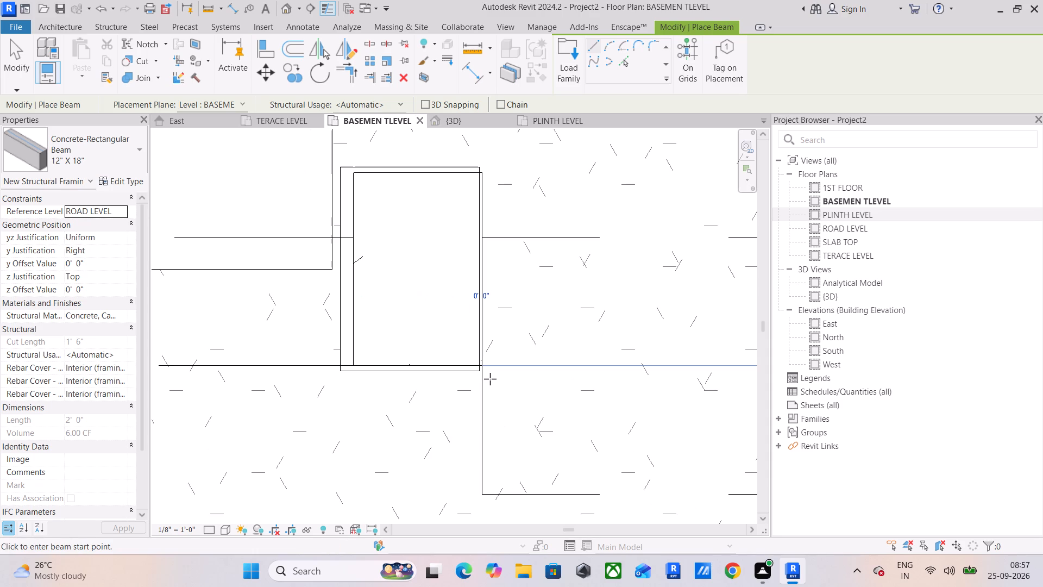
scroll(332, 317, "down", 6)
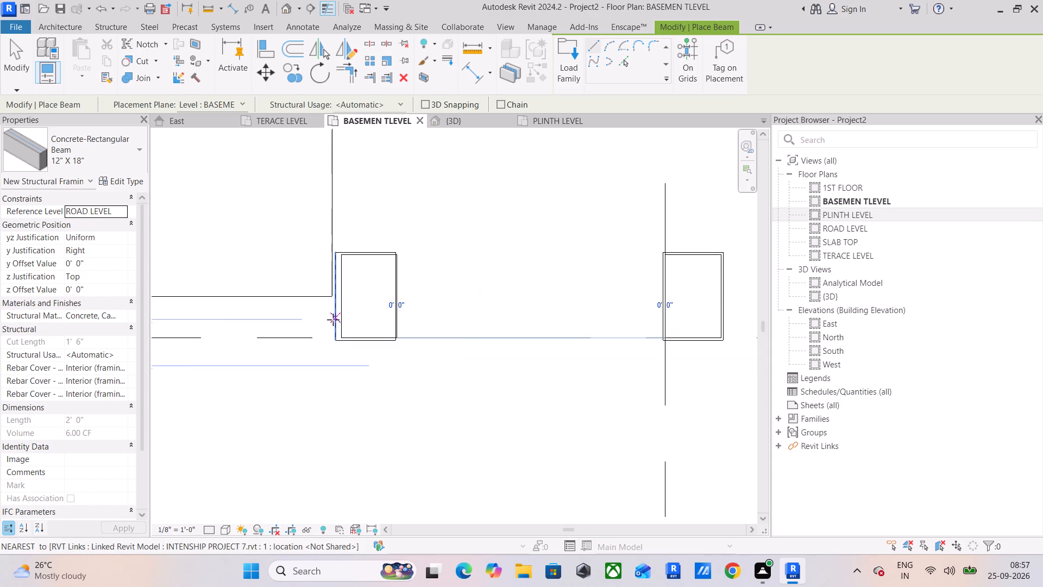
left_click(341, 336)
scroll(274, 328, "down", 4)
middle_click_drag(280, 328, 429, 348)
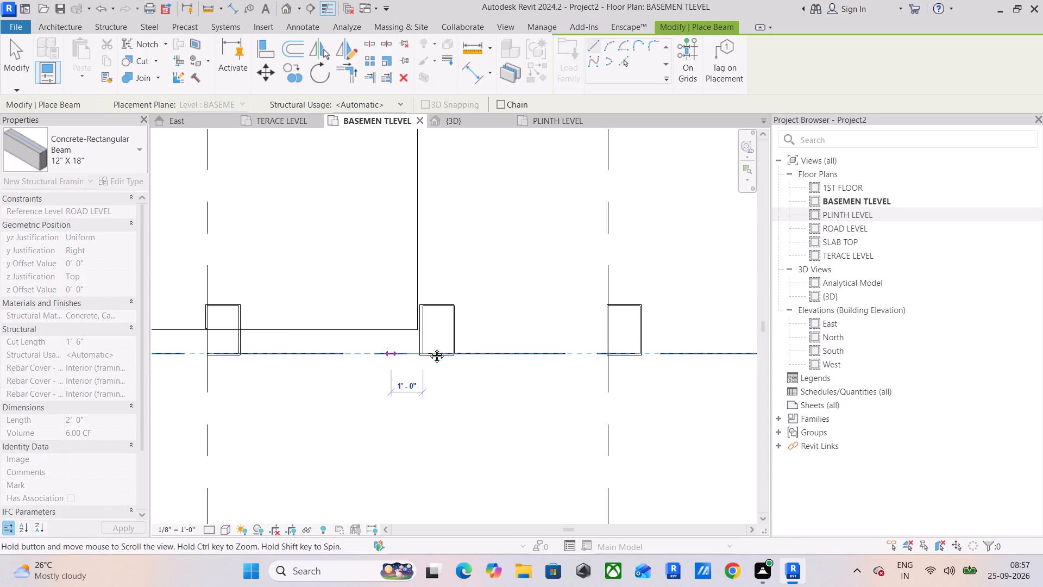
middle_click_drag(429, 348, 594, 346)
scroll(453, 351, "up", 15)
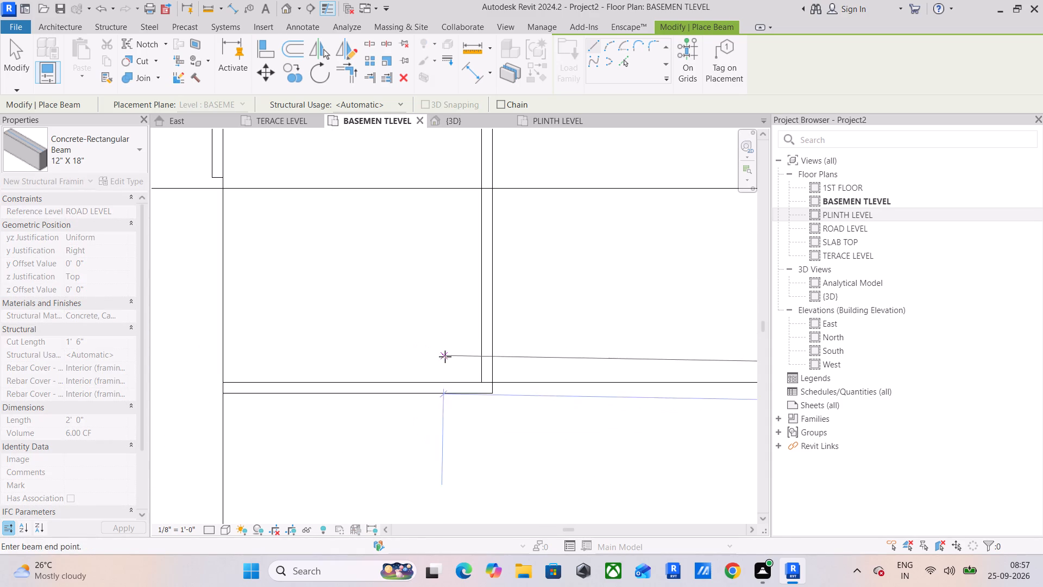
left_click(481, 382)
Place the last 12" X 18" beam on grid B, ending at the right face of the corner column above the staircase.
scroll(479, 380, "down", 6)
scroll(370, 373, "up", 5)
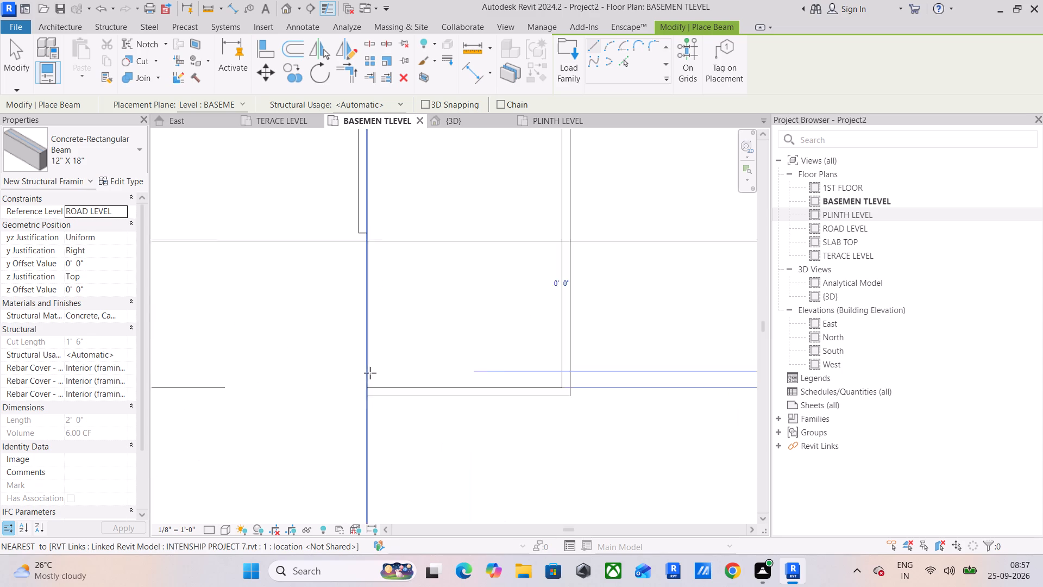
scroll(370, 373, "up", 1)
left_click(365, 386)
scroll(257, 371, "down", 6)
middle_click_drag(285, 384, 558, 372)
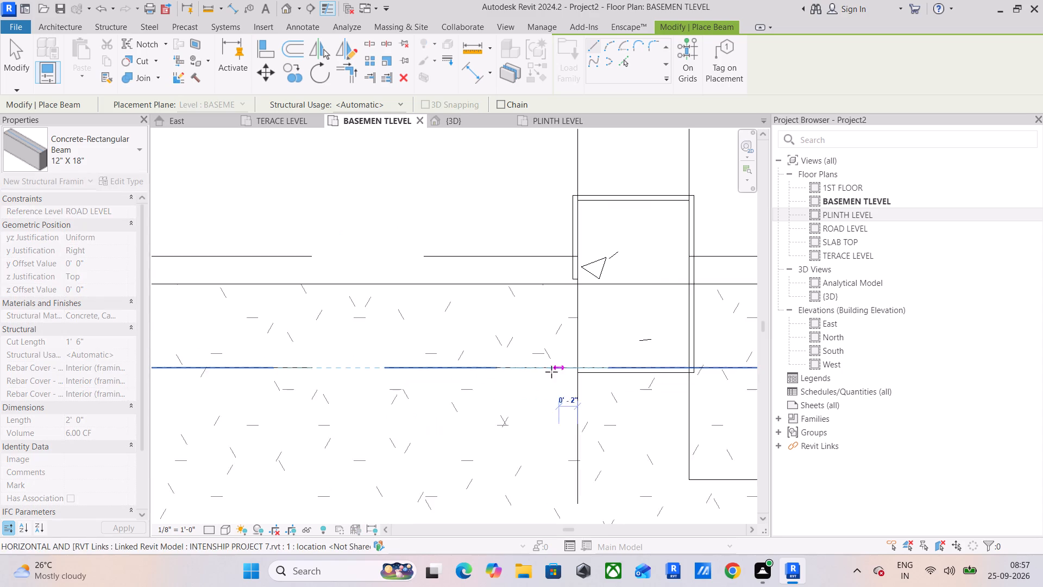
scroll(519, 372, "down", 12)
middle_click_drag(499, 378, 688, 373)
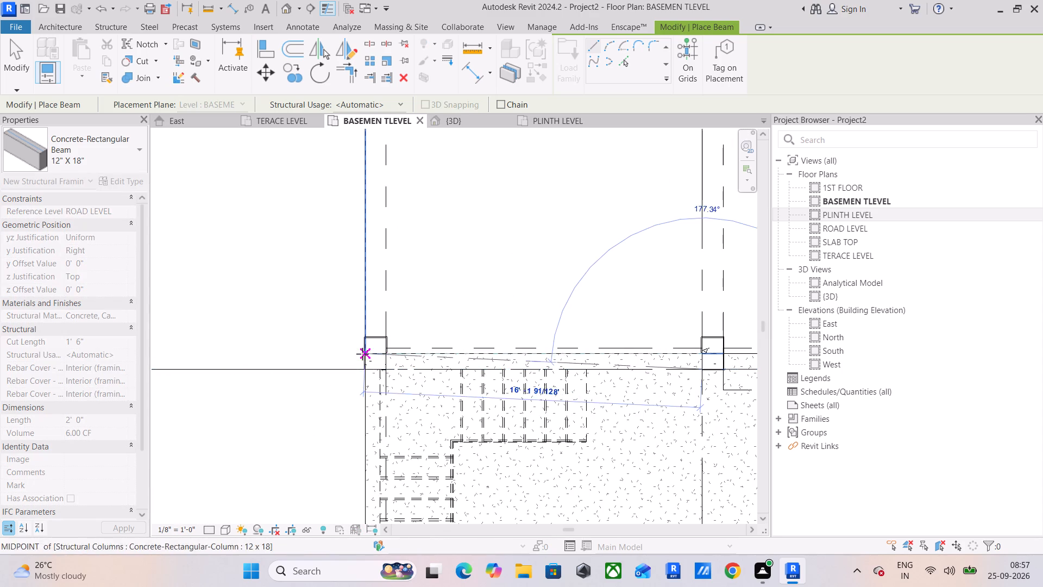
scroll(382, 366, "up", 11)
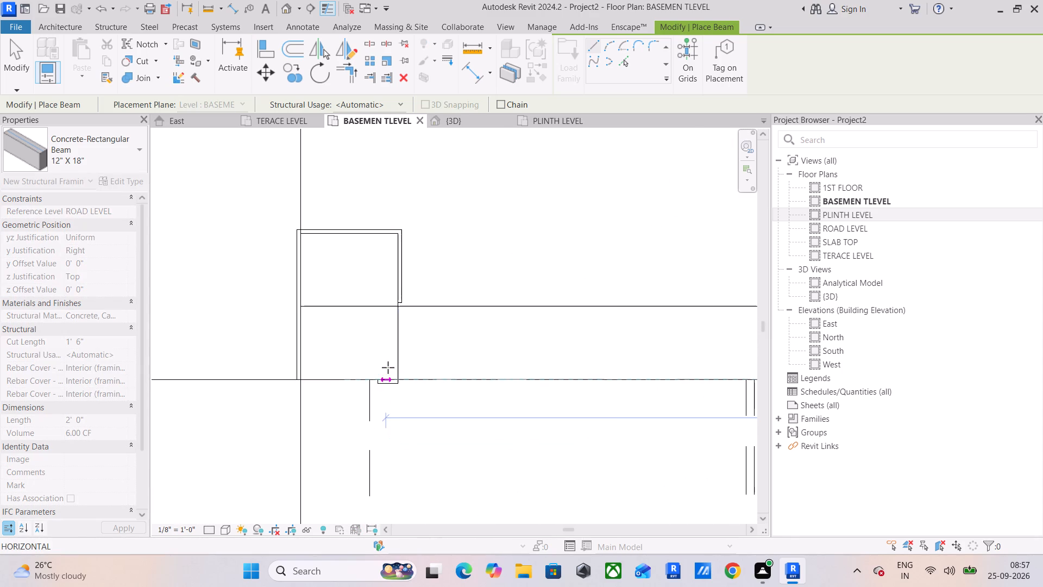
left_click(395, 374)
Place a 12" X 18" beam along the slab's left edge from the grid B corner column down to the top of the grid C column.
scroll(467, 355, "down", 6)
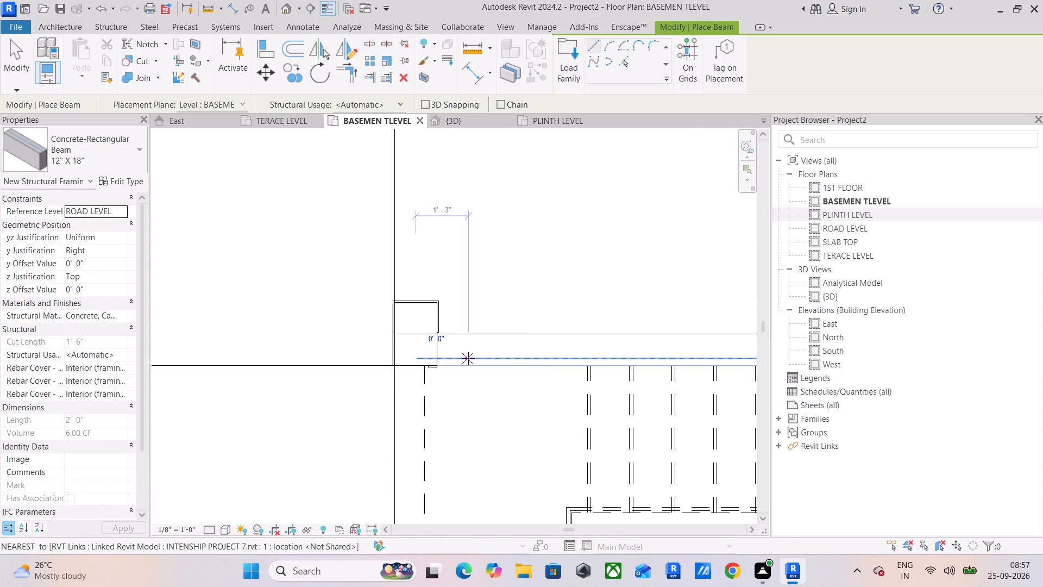
scroll(468, 358, "down", 6)
middle_click_drag(488, 355, 336, 372)
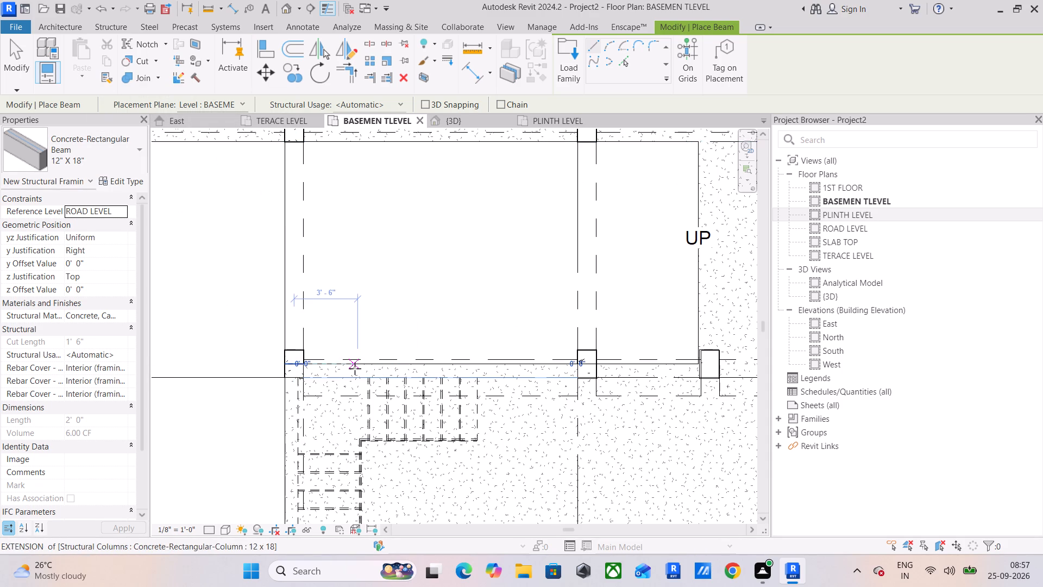
middle_click_drag(355, 369, 487, 253)
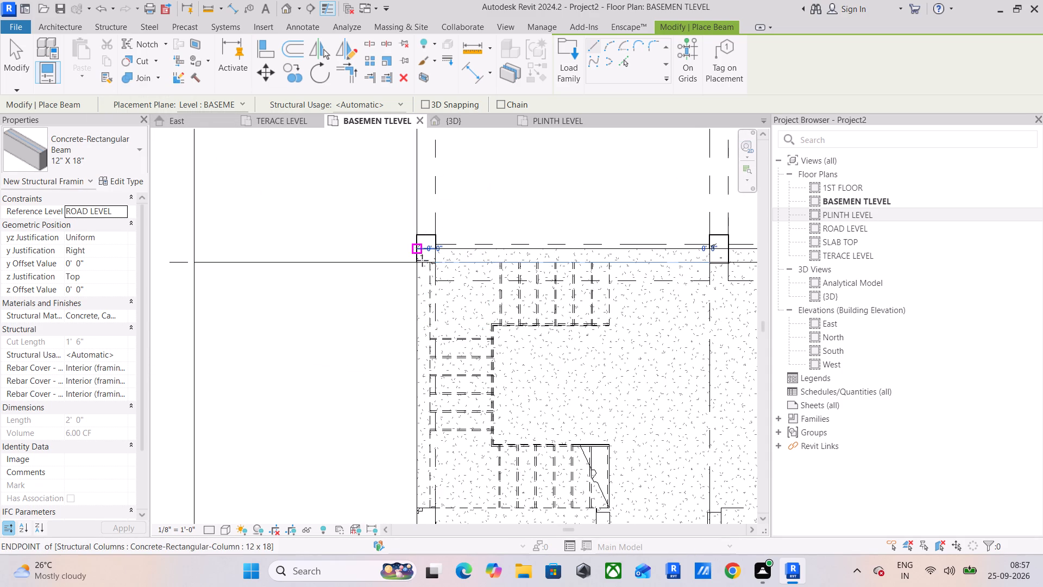
scroll(426, 262, "up", 5)
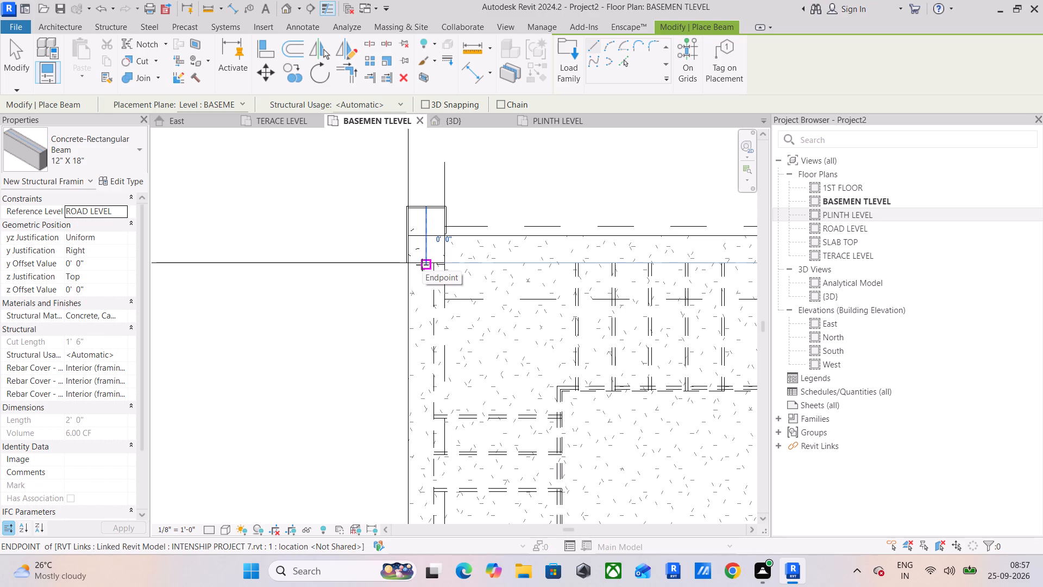
scroll(407, 265, "up", 8)
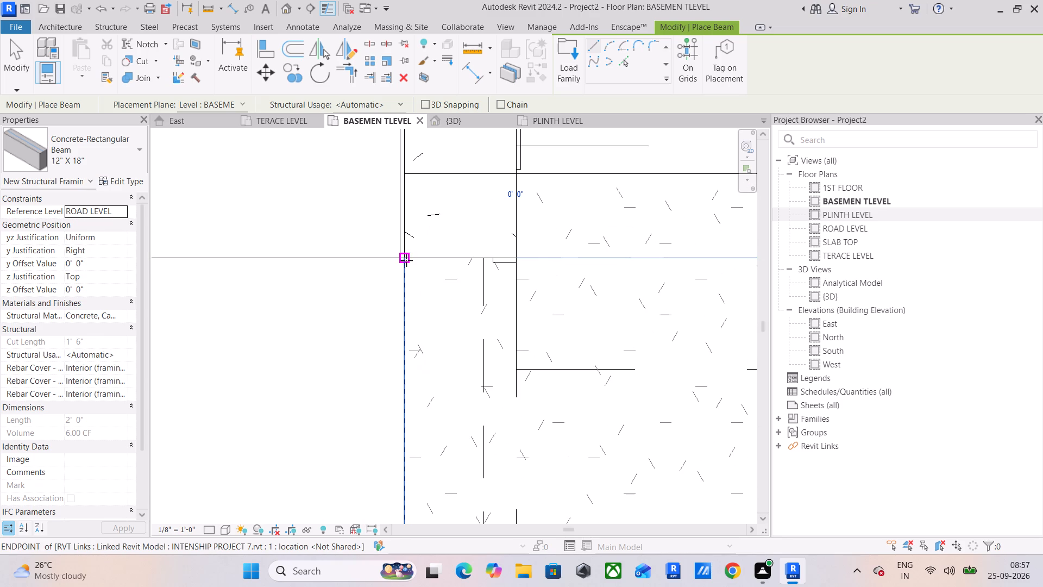
left_click_drag(406, 260, 404, 267)
scroll(399, 389, "down", 5)
middle_click_drag(401, 395, 441, 250)
scroll(447, 308, "down", 5)
middle_click_drag(451, 335, 456, 320)
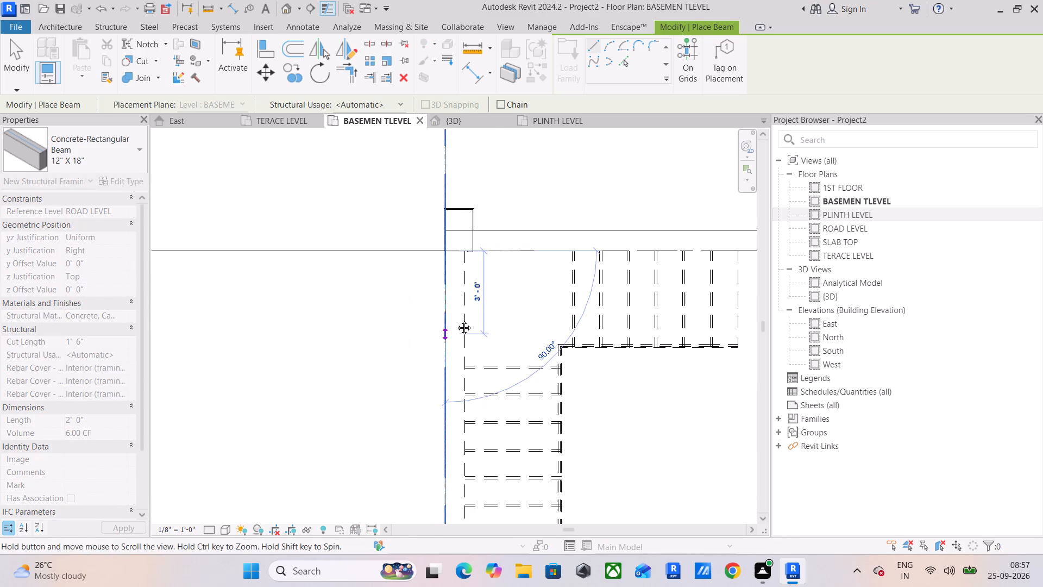
middle_click_drag(456, 320, 497, 122)
middle_click_drag(485, 400, 485, 258)
scroll(485, 274, "up", 7)
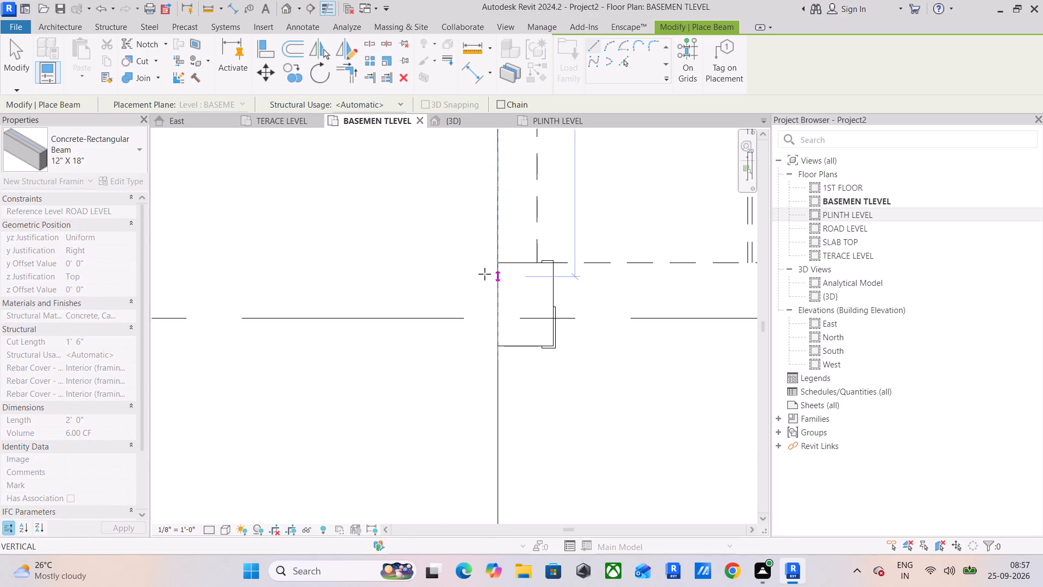
scroll(485, 274, "up", 2)
left_click(505, 263)
Place a 12" X 18" beam along the slab's left edge from the bottom of the grid C column to the top of the grid D column.
scroll(505, 263, "down", 6)
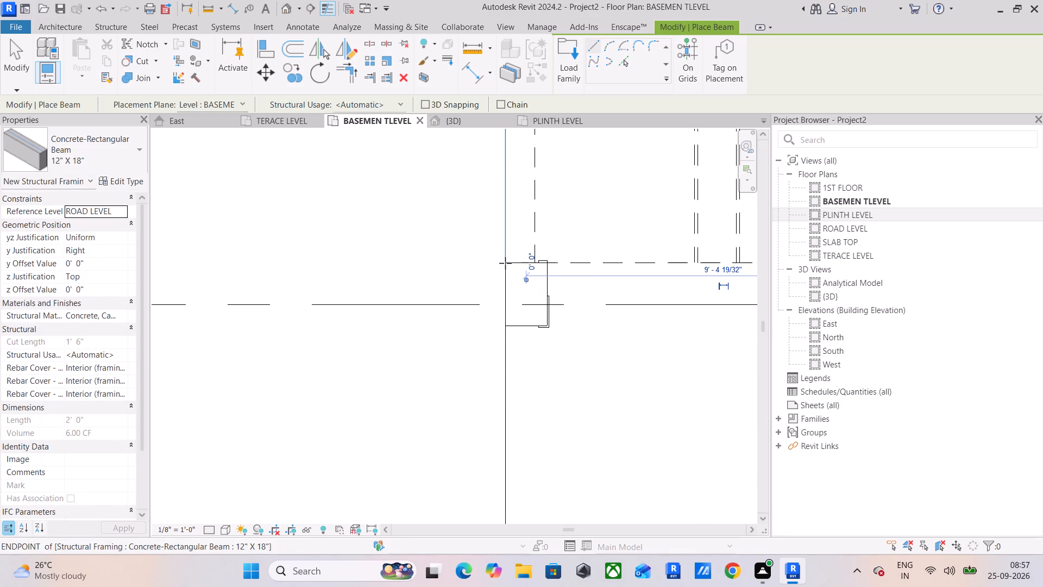
left_click(507, 328)
scroll(506, 377, "down", 5)
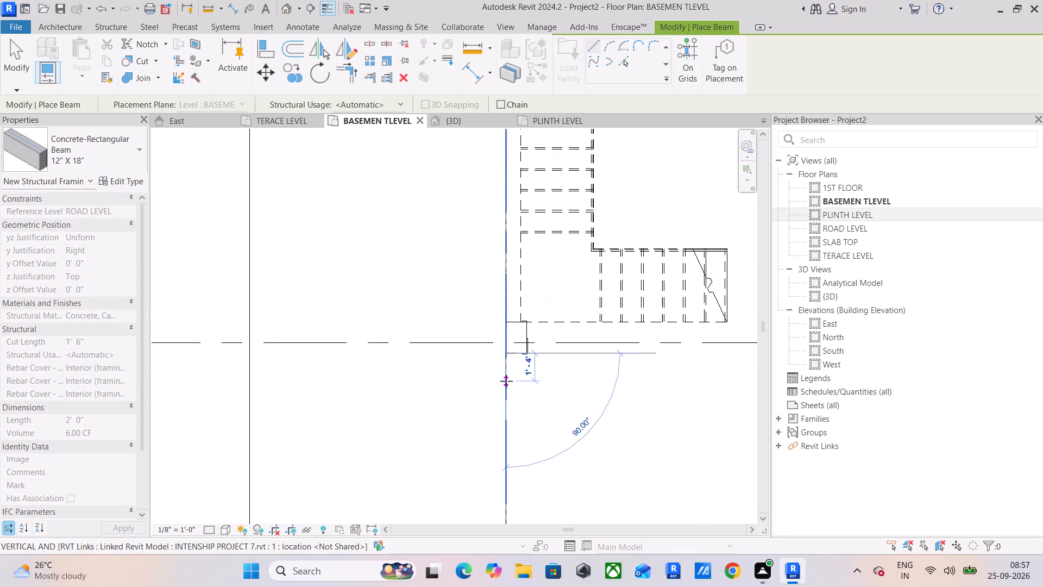
middle_click_drag(506, 381, 517, 202)
scroll(523, 354, "down", 4)
middle_click_drag(523, 360, 526, 214)
scroll(540, 289, "up", 5)
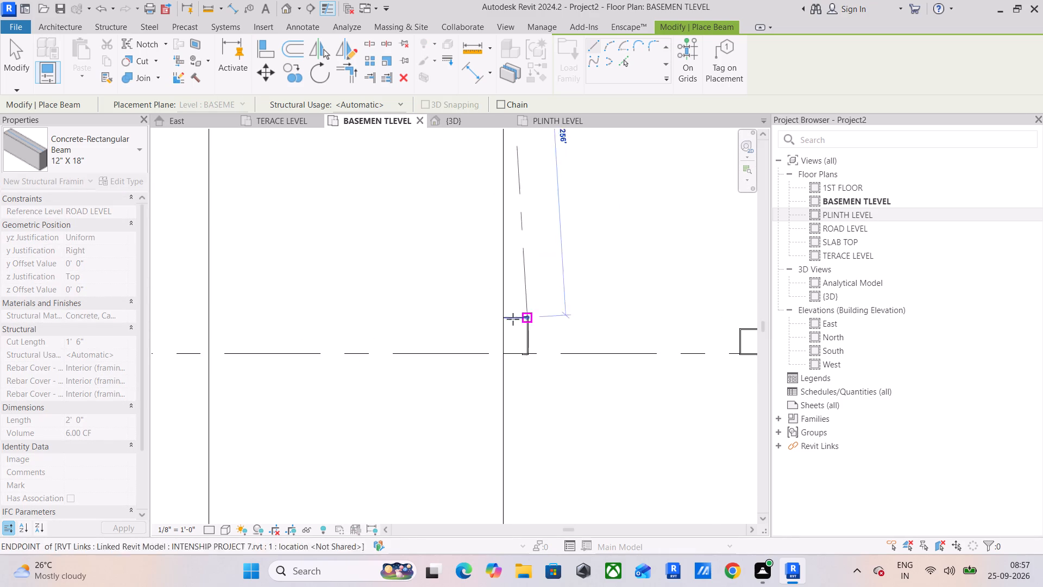
scroll(512, 319, "up", 12)
left_click(489, 327)
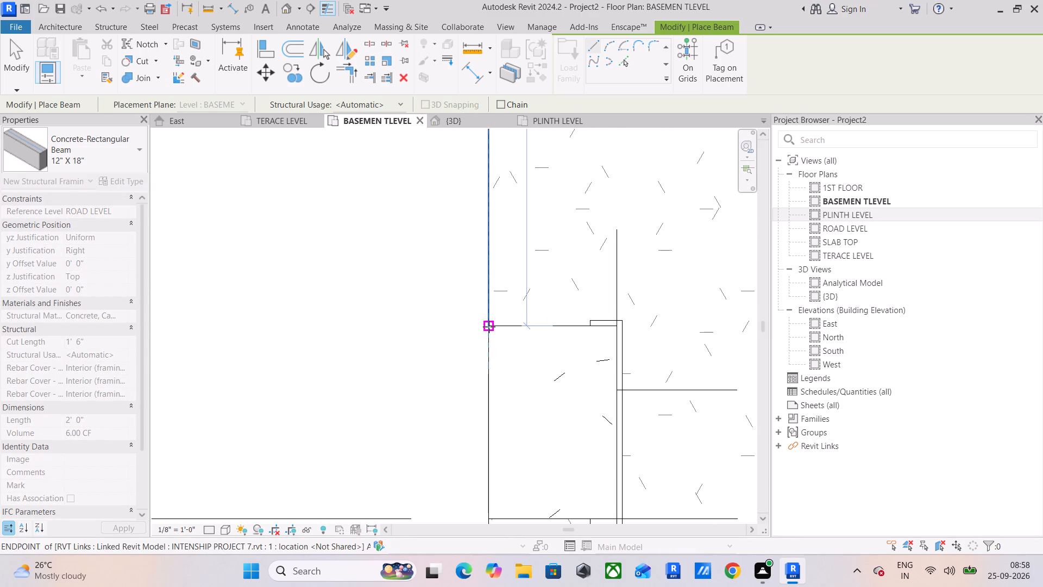
Place a 12" X 18" beam about 14' 3" long from the bottom of the leftmost grid D column to the slab's bottom edge.
middle_click_drag(598, 348, 362, 223)
scroll(441, 267, "down", 6)
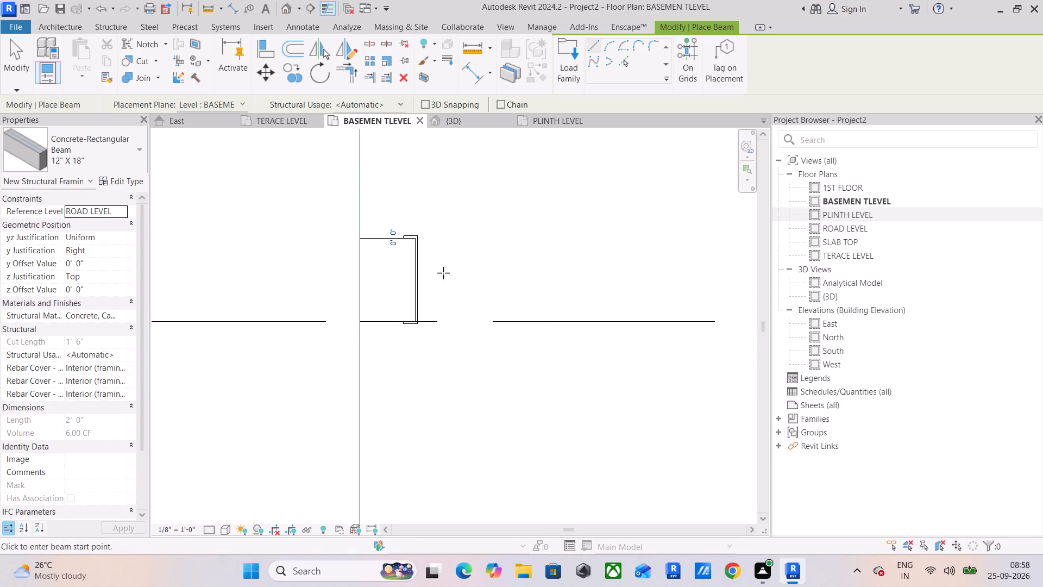
scroll(443, 273, "down", 1)
middle_click_drag(408, 305, 435, 202)
left_click_drag(401, 216, 404, 227)
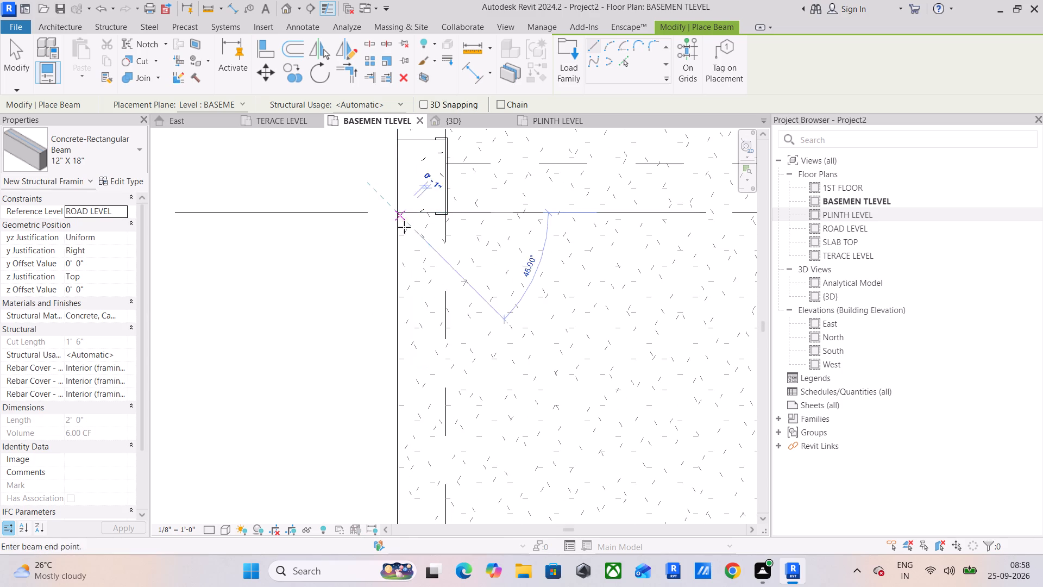
left_click_drag(404, 227, 410, 241)
scroll(416, 298, "down", 6)
middle_click_drag(400, 310, 412, 180)
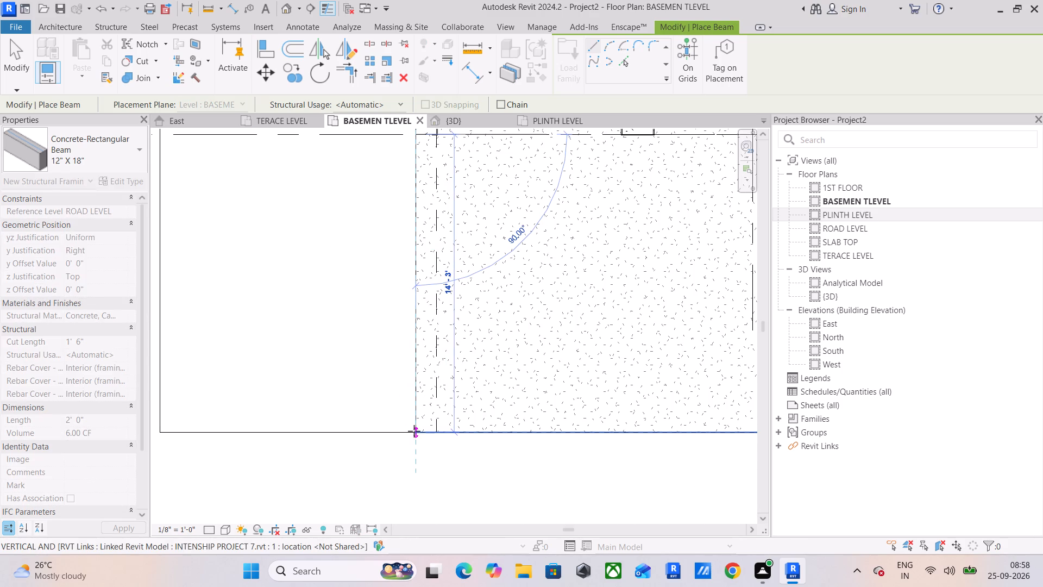
left_click(414, 431)
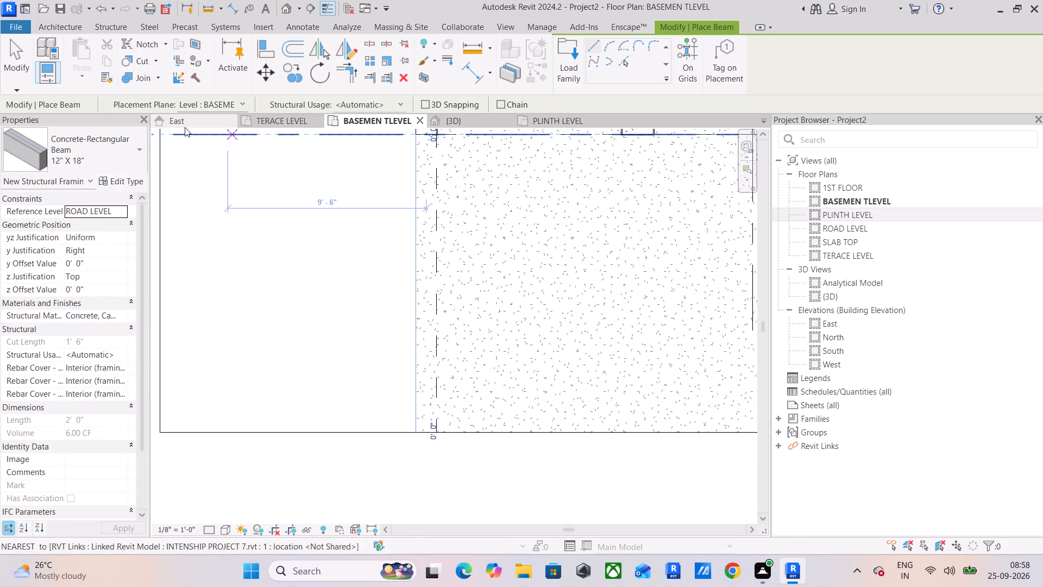
Place a 12" X 18" beam along grid D from the slab's right edge to the nearest column's right face.
scroll(540, 194, "down", 1)
middle_click_drag(535, 213, 321, 261)
scroll(488, 259, "down", 3)
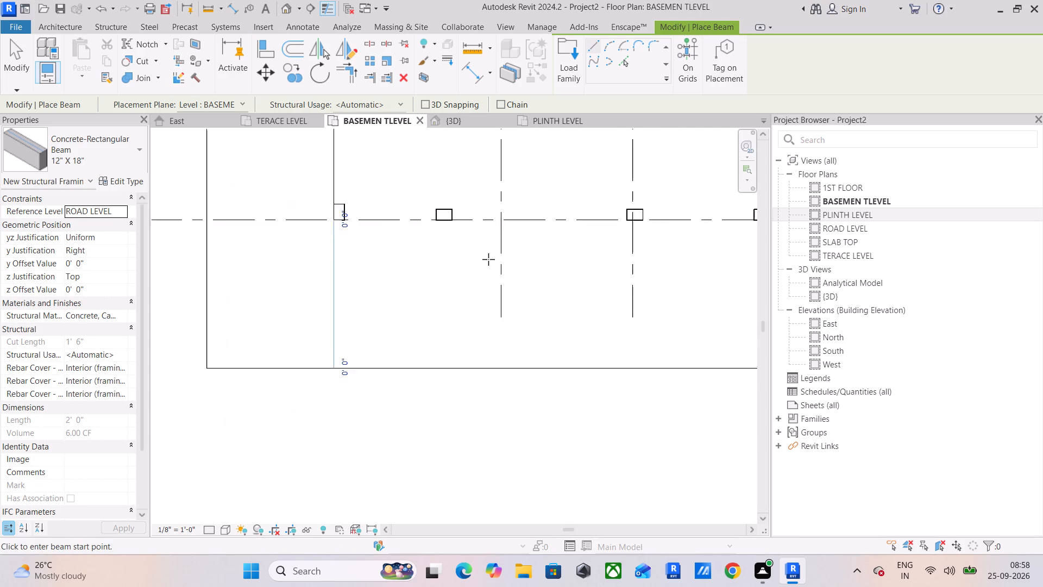
scroll(488, 259, "down", 8)
middle_click_drag(500, 261, 492, 316)
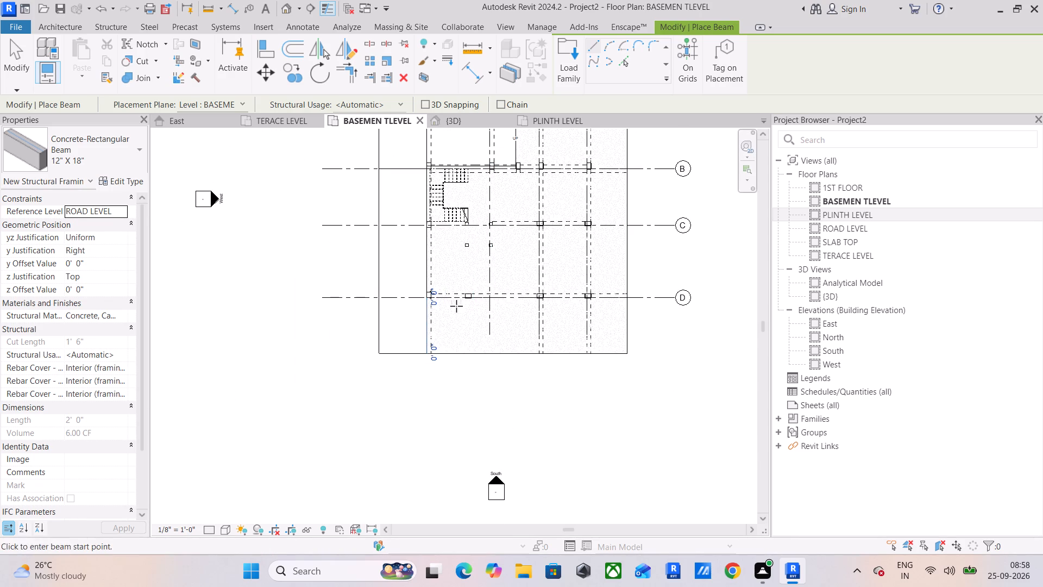
scroll(629, 293, "up", 6)
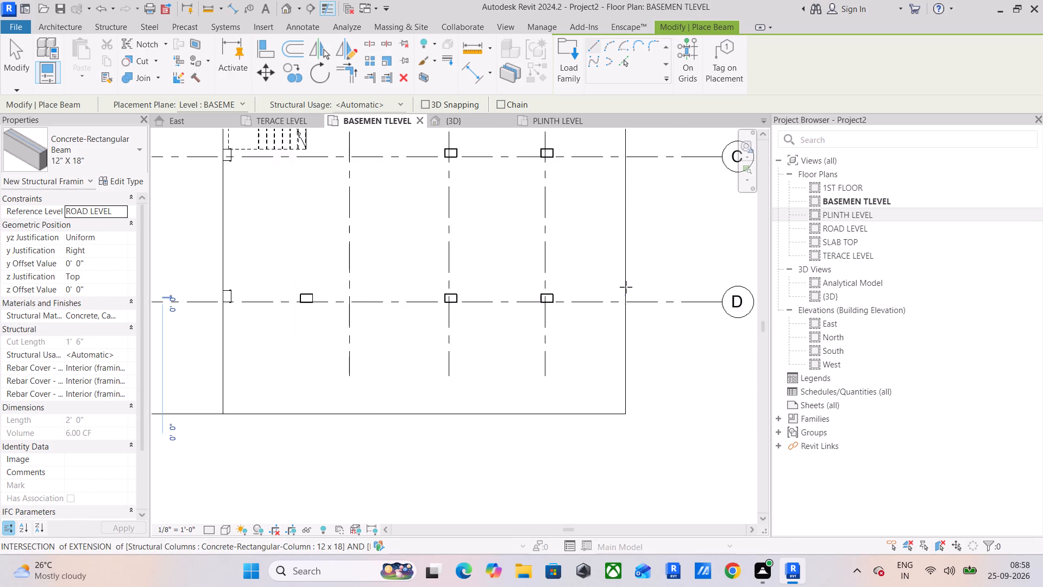
scroll(625, 287, "up", 5)
middle_click_drag(469, 298, 567, 264)
left_click(724, 291)
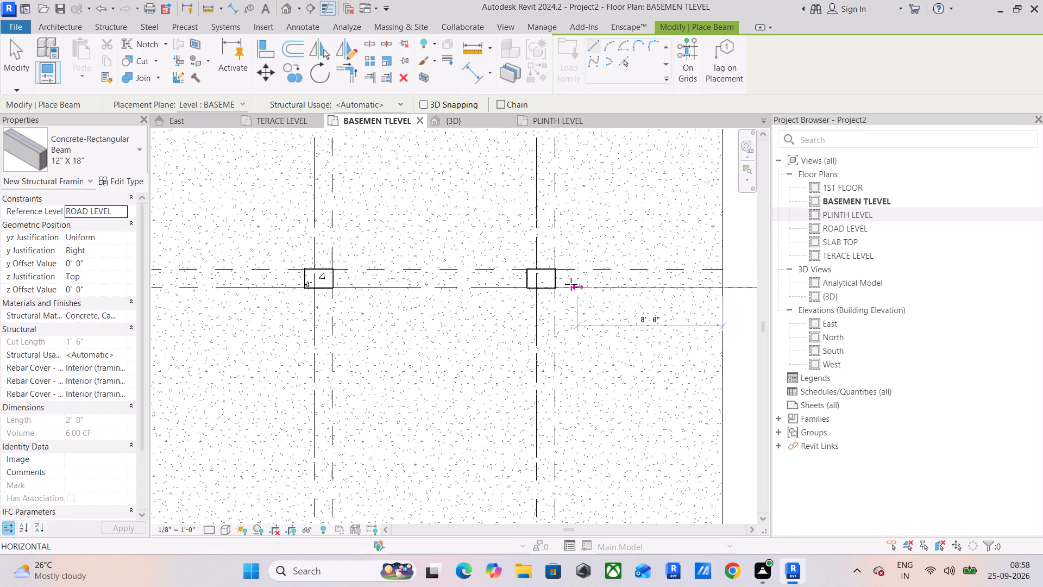
scroll(558, 286, "up", 17)
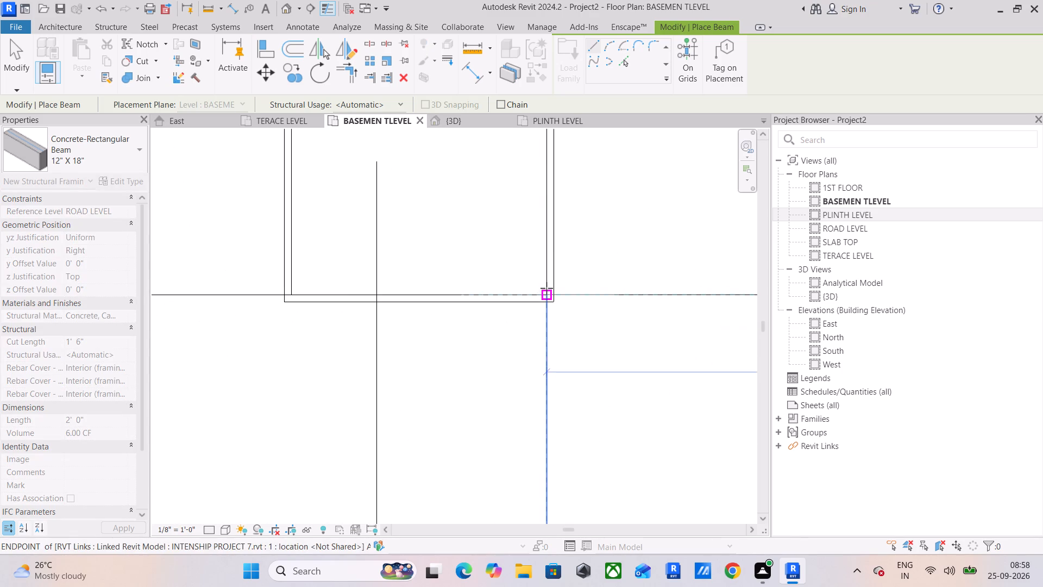
left_click(546, 293)
Place a 12" X 18" beam about 10' 9" long along grid D from the rightmost column's left face to the second column's right face.
scroll(519, 282, "down", 7)
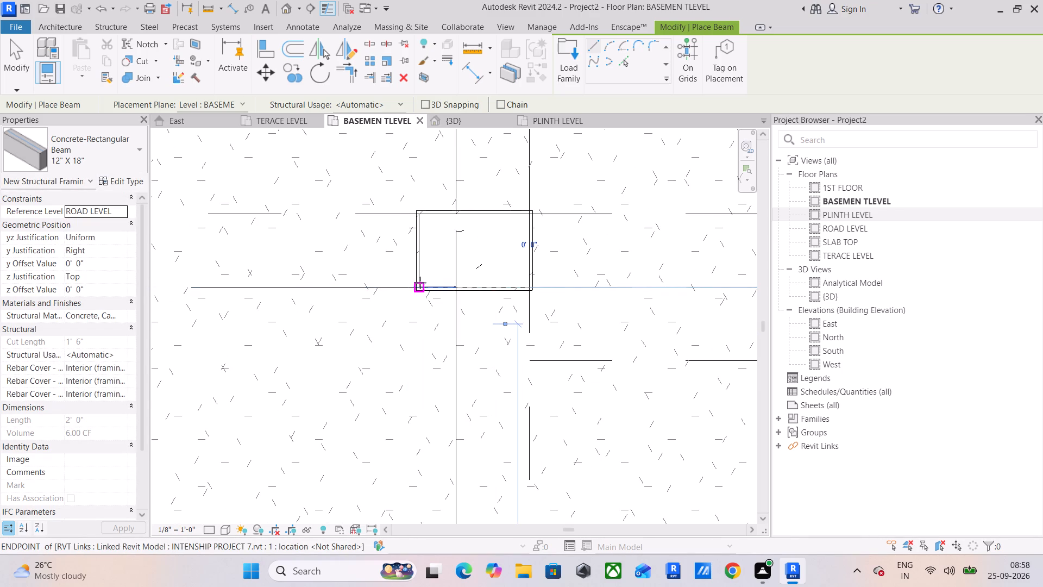
scroll(420, 283, "up", 6)
left_click(419, 292)
scroll(294, 283, "down", 3)
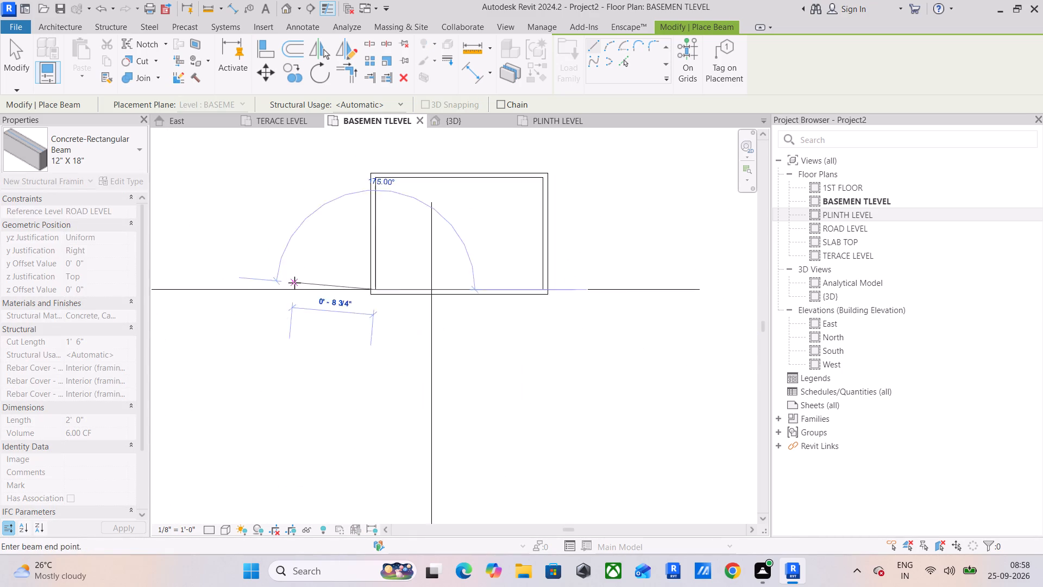
scroll(294, 283, "down", 2)
middle_click_drag(301, 285, 551, 288)
scroll(265, 283, "down", 5)
middle_click_drag(271, 285, 569, 288)
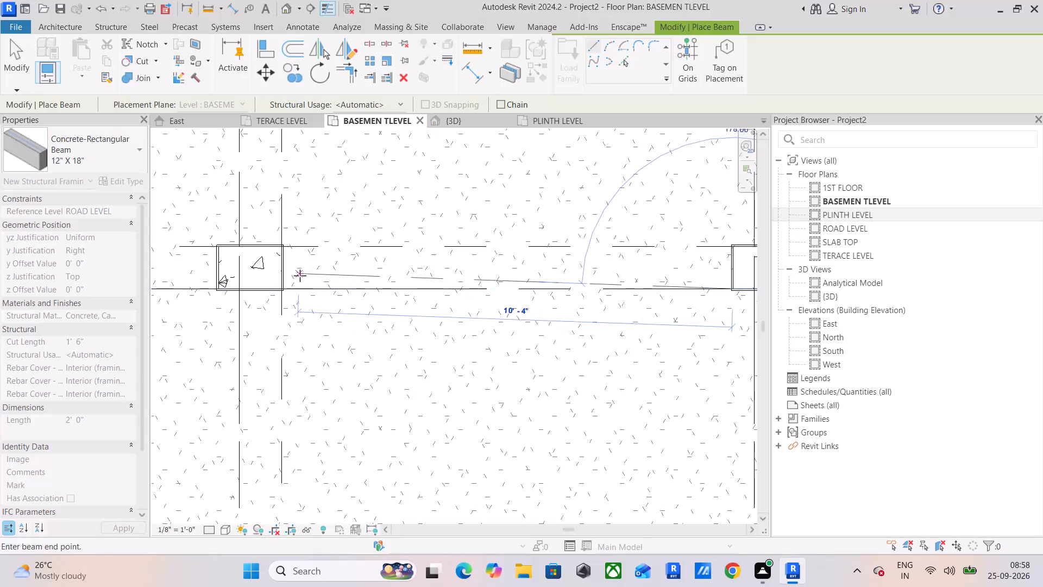
scroll(292, 279, "up", 12)
left_click(263, 324)
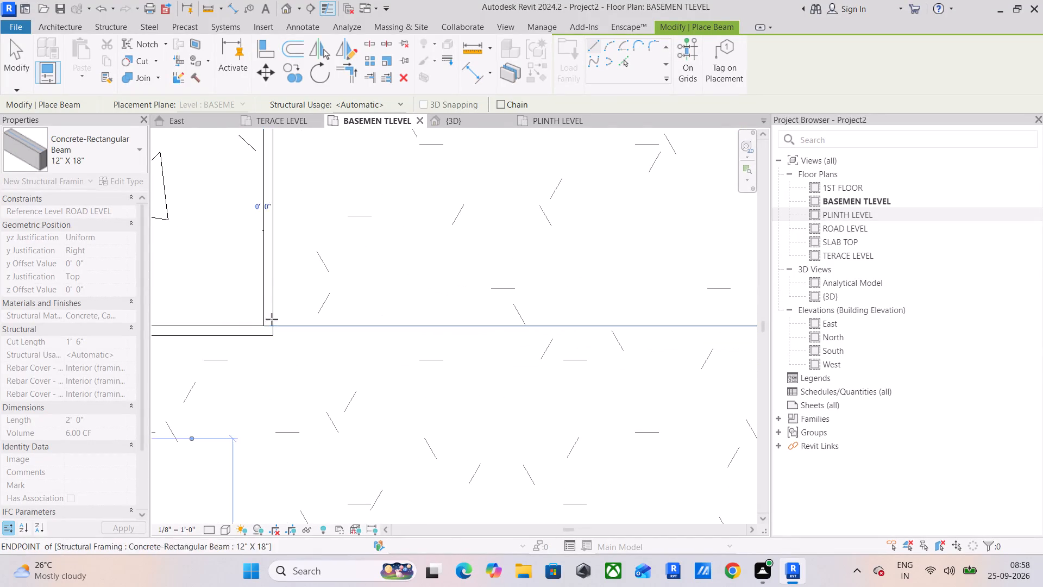
Place a 12" X 18" beam about 16' 10 1/2" long along grid D between the second and third columns from the right.
scroll(276, 305, "down", 7)
middle_click_drag(278, 304, 549, 297)
scroll(424, 302, "up", 10)
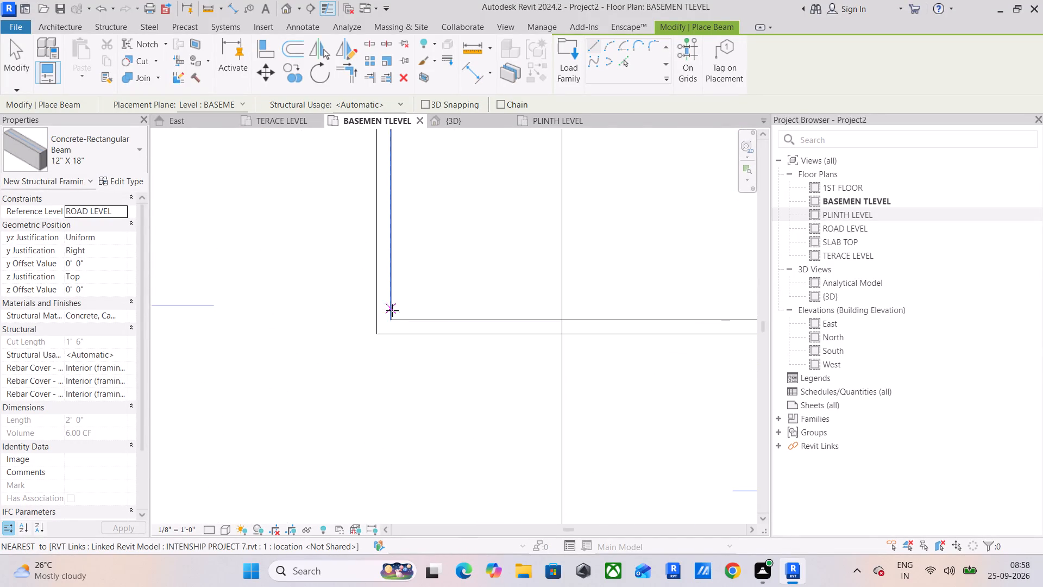
left_click(393, 316)
scroll(287, 308, "down", 5)
middle_click_drag(287, 308, 480, 303)
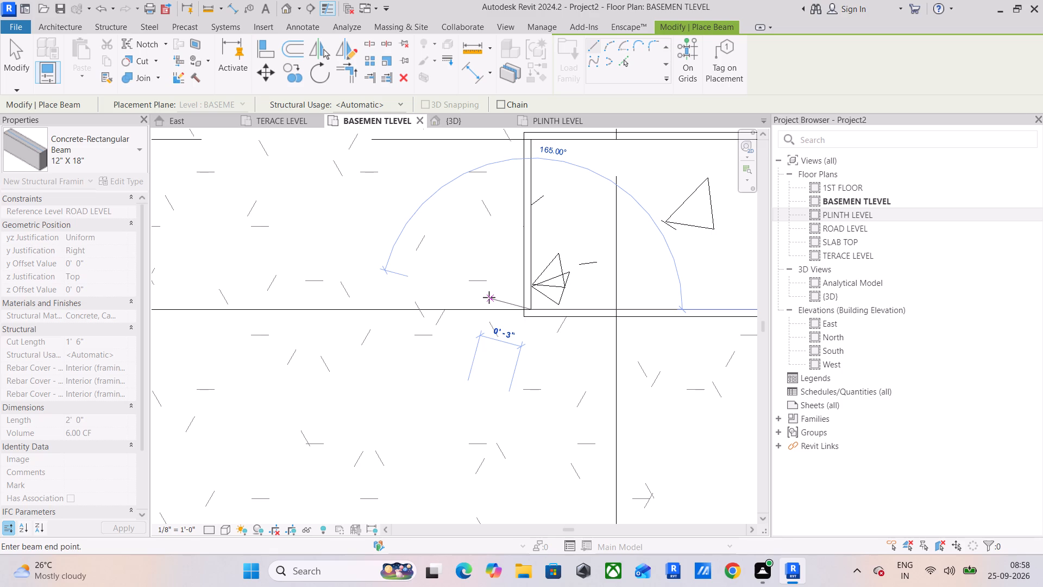
scroll(389, 284, "down", 6)
middle_click_drag(385, 283, 632, 302)
scroll(422, 292, "down", 5)
middle_click_drag(414, 294, 605, 292)
scroll(290, 305, "down", 5)
middle_click_drag(293, 304, 454, 299)
scroll(355, 294, "up", 6)
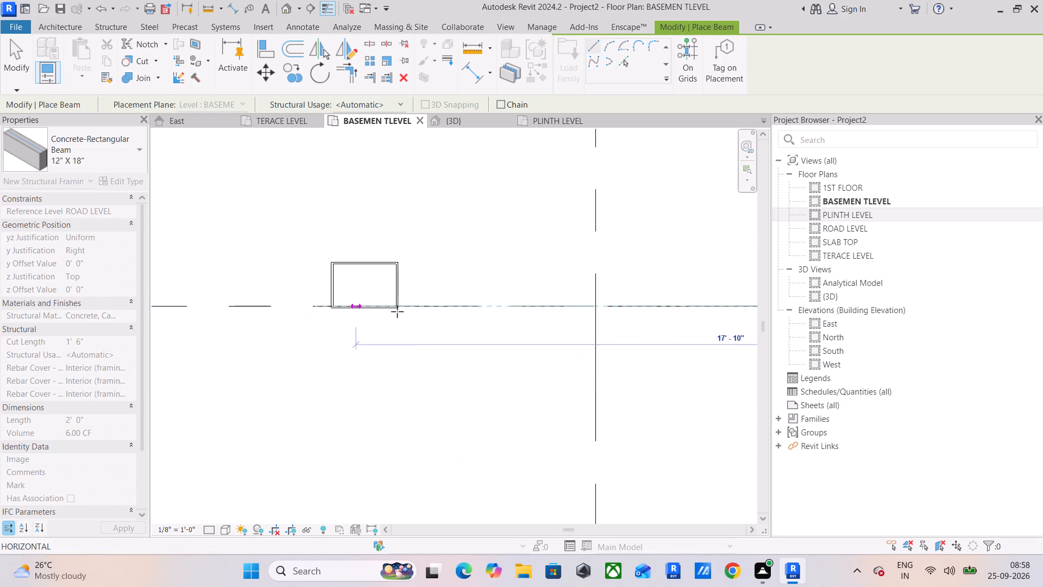
scroll(428, 319, "up", 6)
scroll(382, 310, "up", 6)
left_click(324, 264)
Place a 12" X 18" beam about 8' 10 1/2" long along grid D from the third column's left face to the leftmost column.
scroll(322, 271, "down", 6)
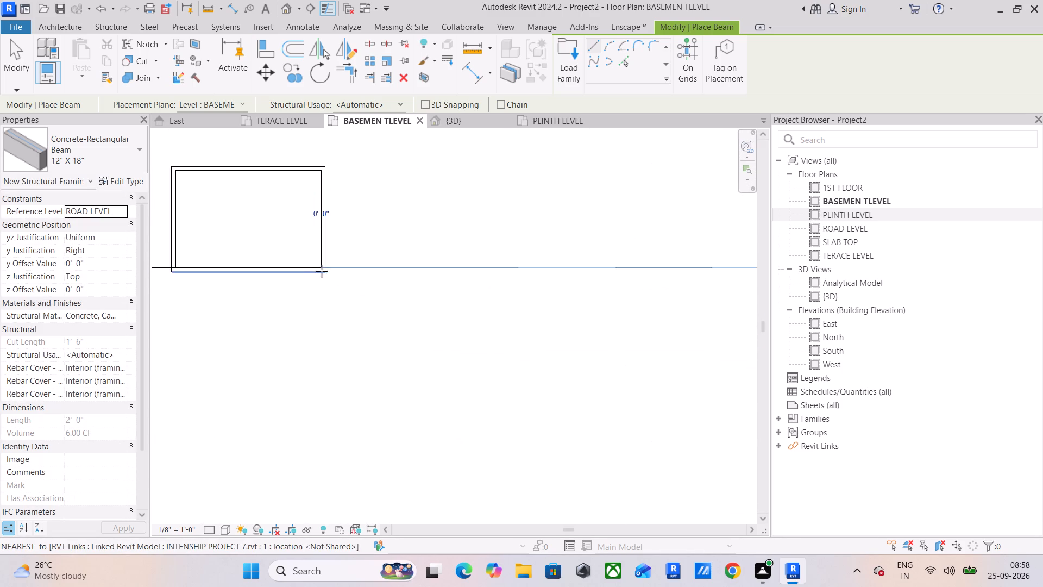
middle_click_drag(322, 272, 574, 280)
left_click(429, 276)
scroll(340, 284, "down", 4)
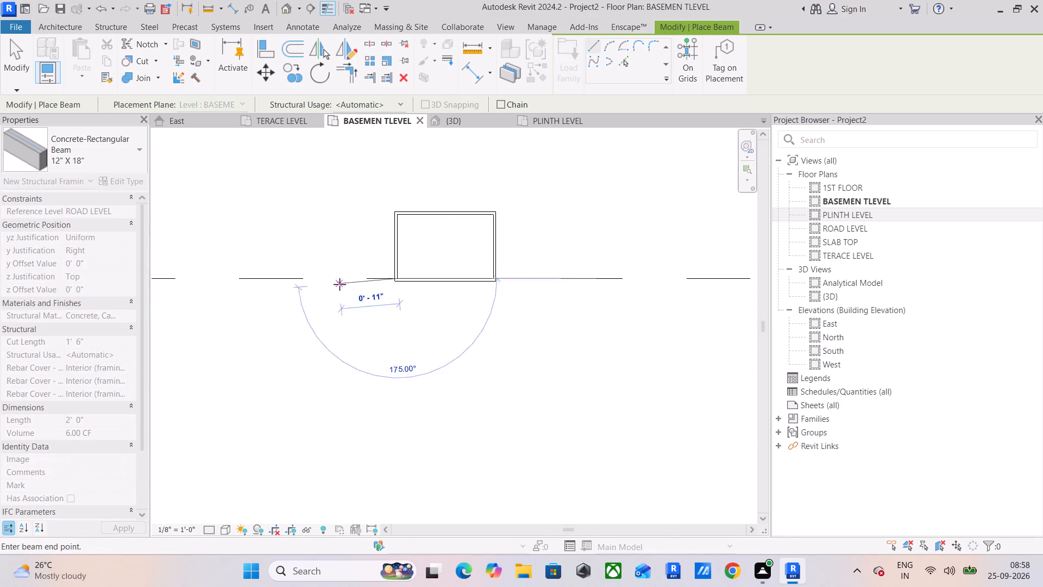
scroll(340, 284, "down", 1)
middle_click_drag(340, 284, 670, 276)
scroll(284, 265, "up", 10)
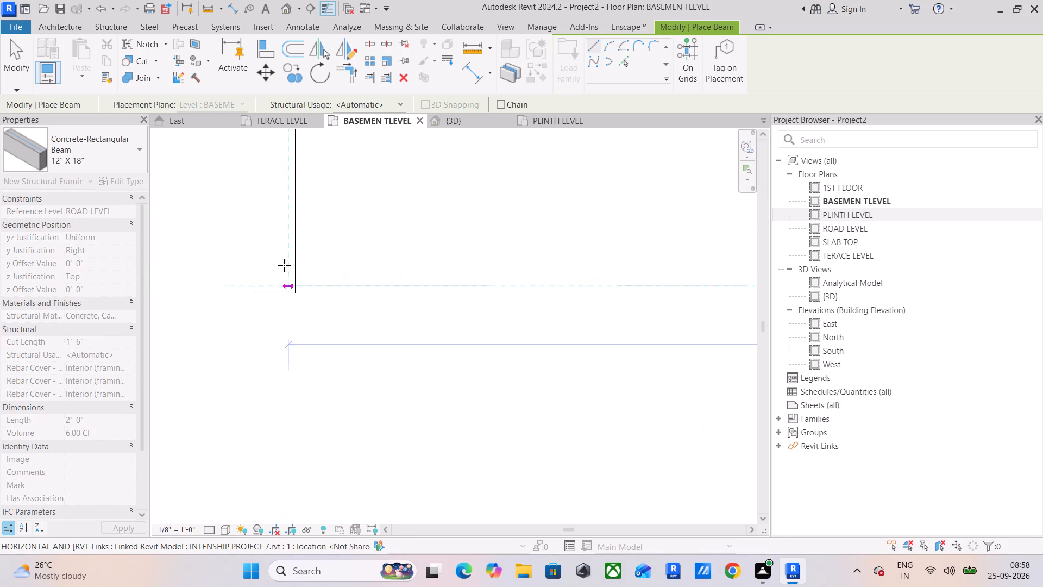
left_click(287, 286)
Place a 12" X 18" beam about 12' 3" long along grid D from the leftmost column's left face to the outer line left of the slab.
scroll(296, 282, "down", 6)
middle_click_drag(315, 285, 669, 302)
scroll(595, 301, "down", 4)
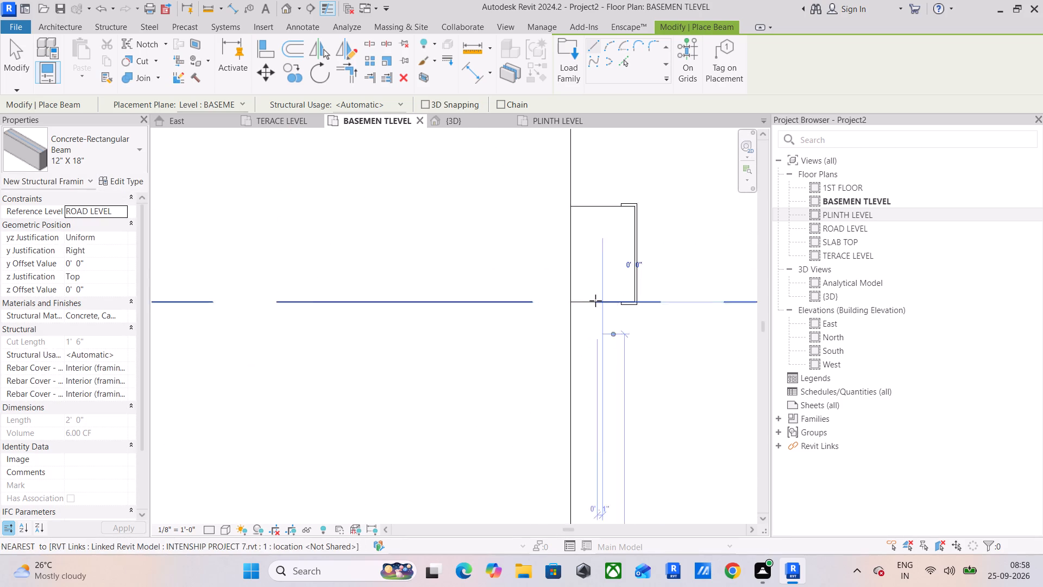
scroll(595, 301, "down", 2)
left_click_drag(579, 302, 570, 305)
scroll(389, 301, "down", 7)
middle_click_drag(398, 299, 577, 310)
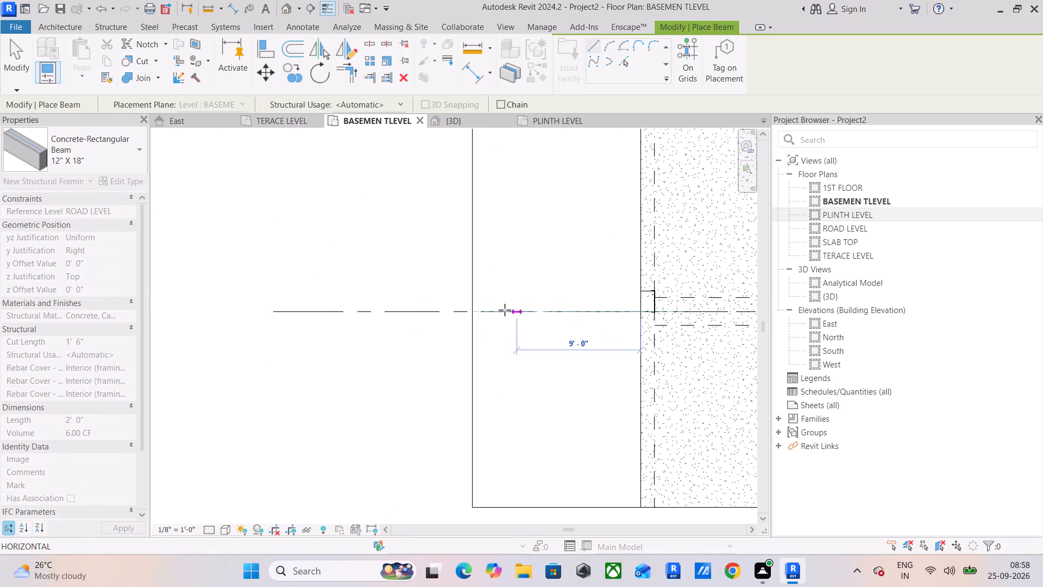
left_click(475, 311)
scroll(563, 283, "down", 5)
middle_click_drag(591, 269, 561, 317)
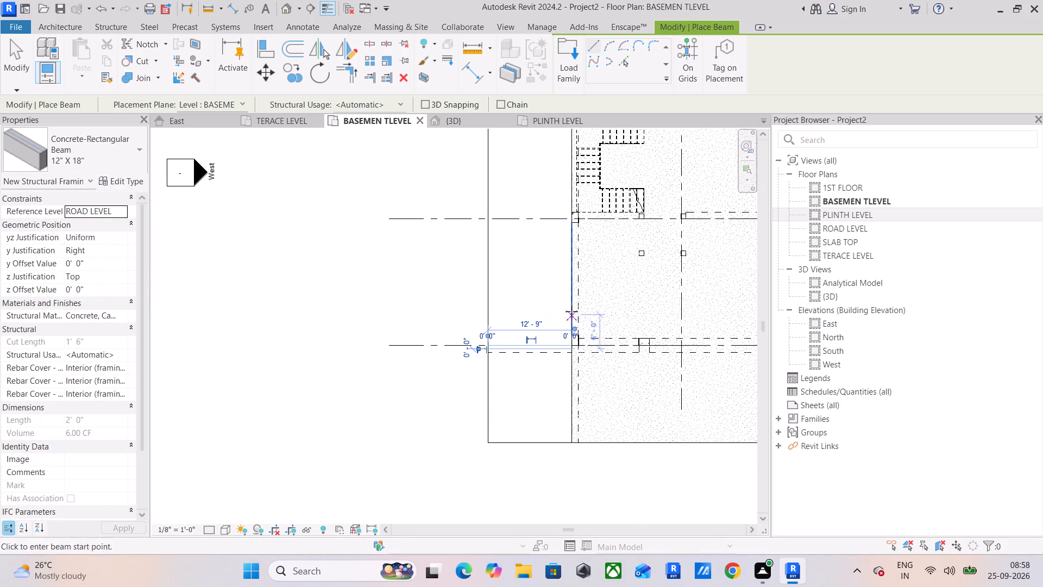
scroll(535, 344, "up", 6)
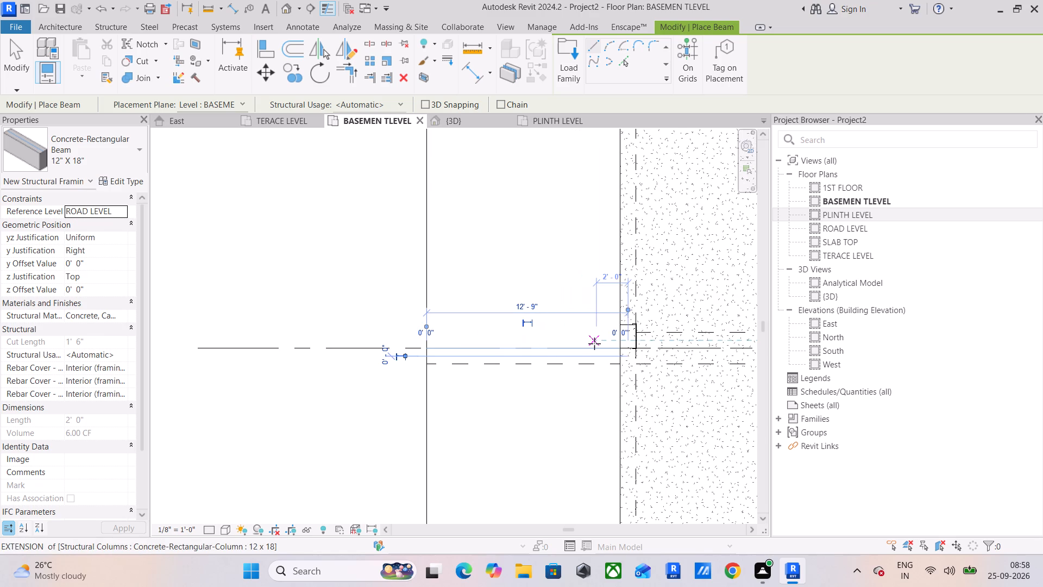
key("Escape")
key("Escape")
key("Escape")
Move the beam outside the slab's left edge up so its lower edge aligns with the bottom of the leftmost grid D column.
left_click(583, 364)
middle_click_drag(610, 329, 420, 278)
left_click(270, 72)
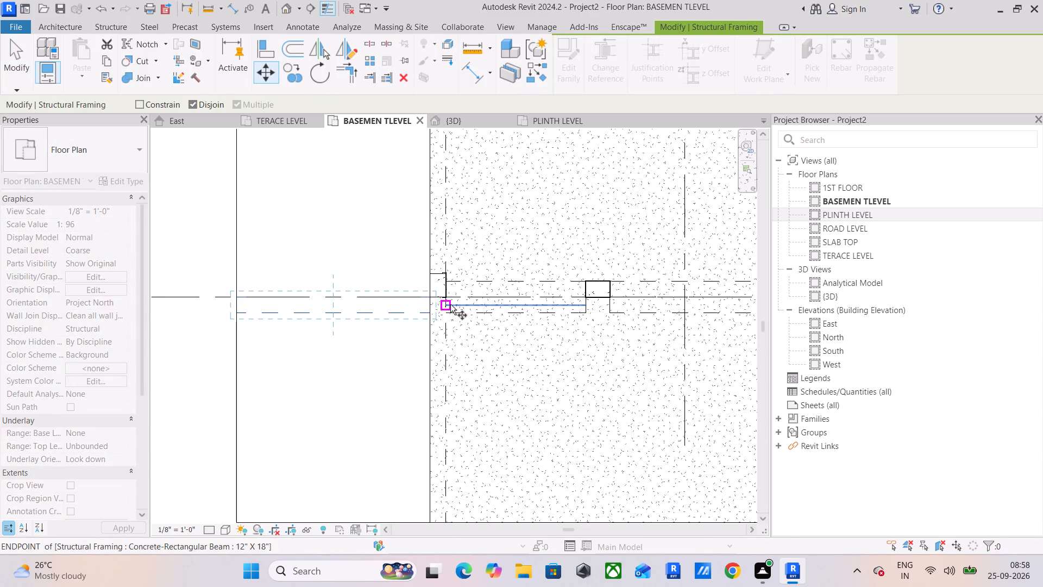
scroll(419, 309, "up", 5)
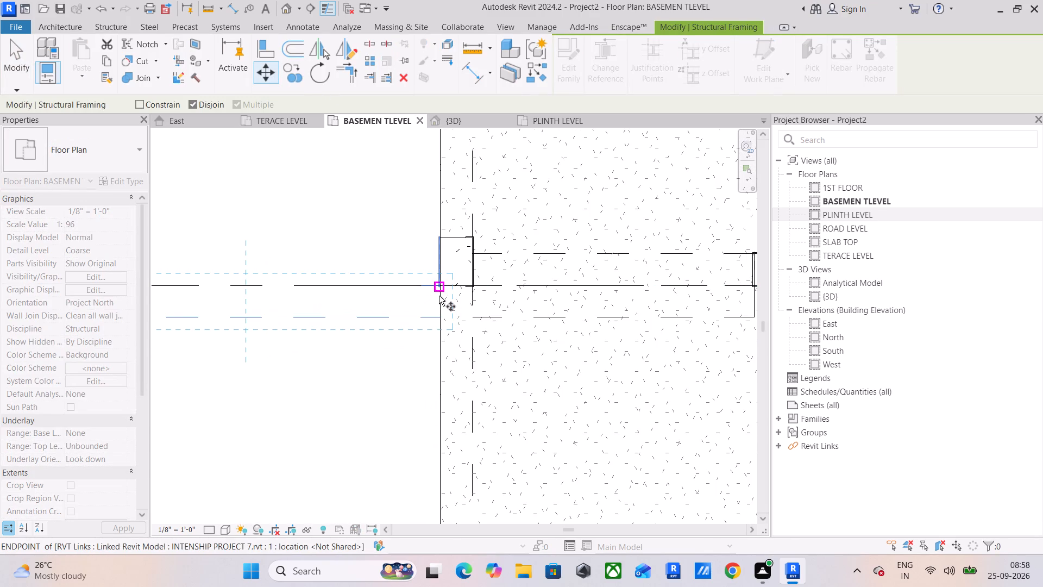
left_click(438, 318)
scroll(435, 281, "up", 7)
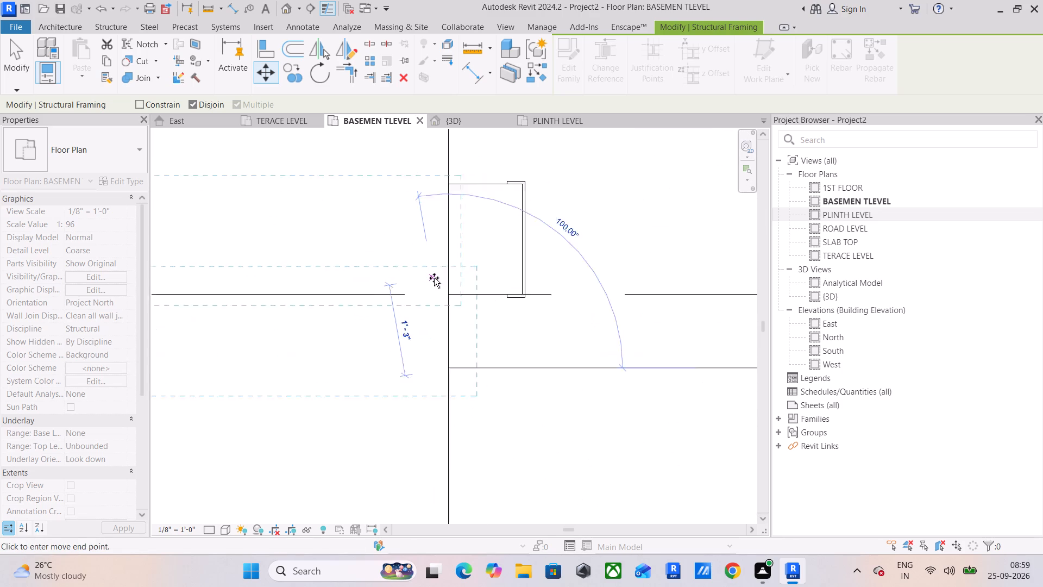
scroll(434, 278, "up", 3)
left_click(464, 307)
scroll(543, 326, "down", 5)
middle_click_drag(553, 324, 402, 323)
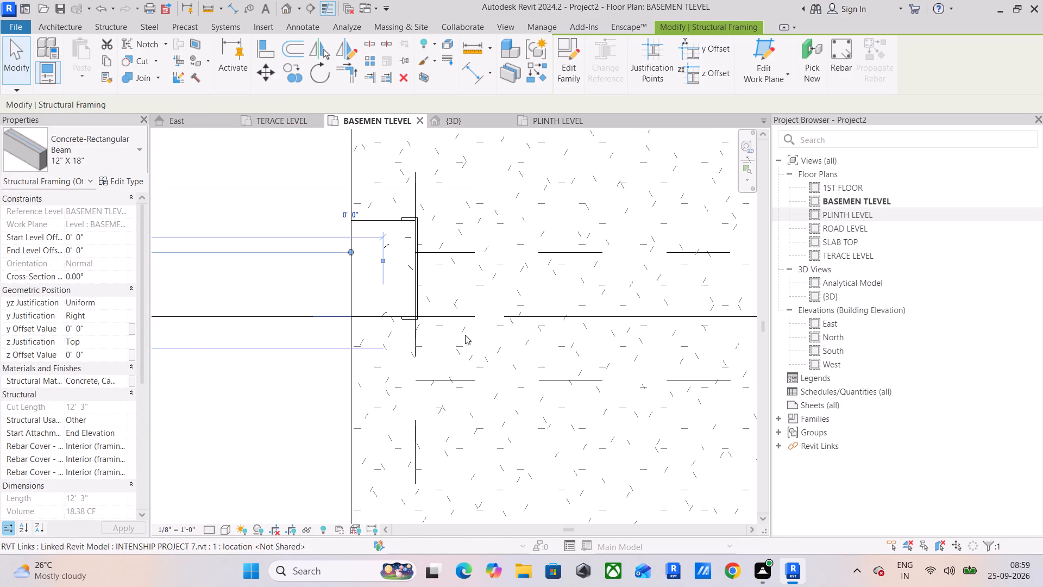
key("Escape")
Move the 8' 10 1/2" grid D beam up from its lower corner to the bottom corner of the leftmost column.
left_click(531, 384)
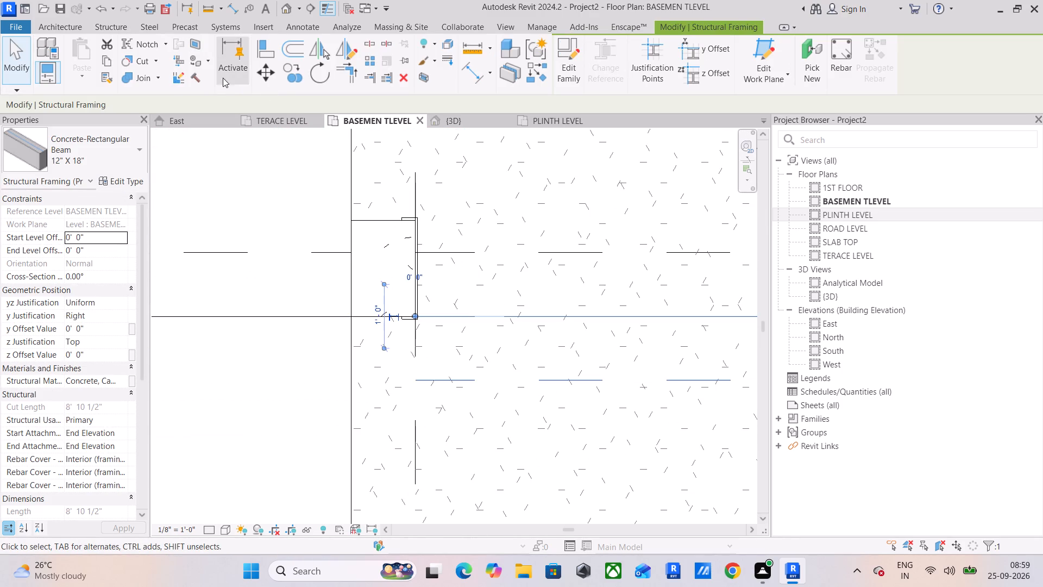
left_click(280, 76)
left_click(275, 76)
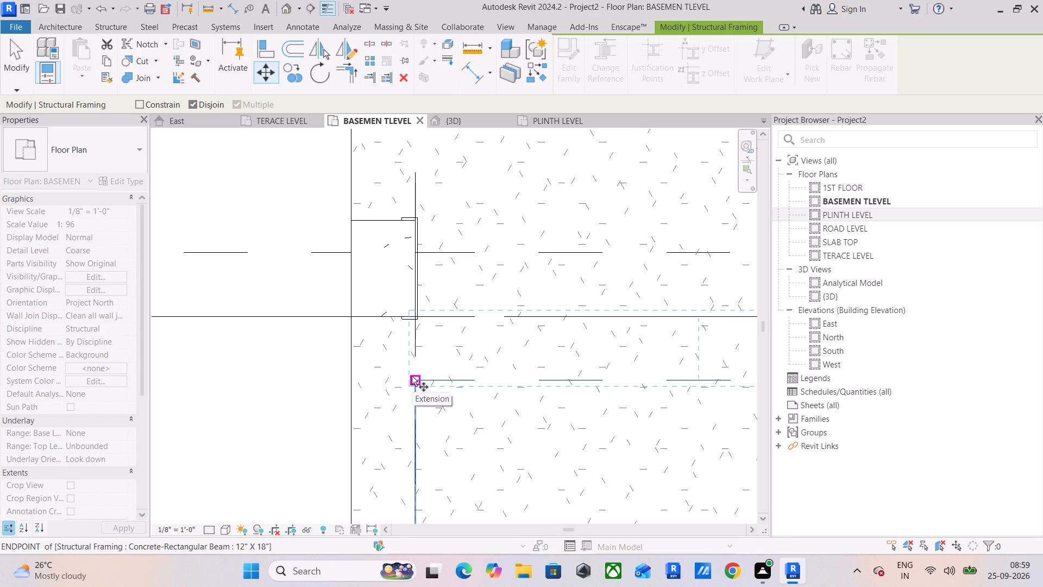
scroll(412, 376, "up", 7)
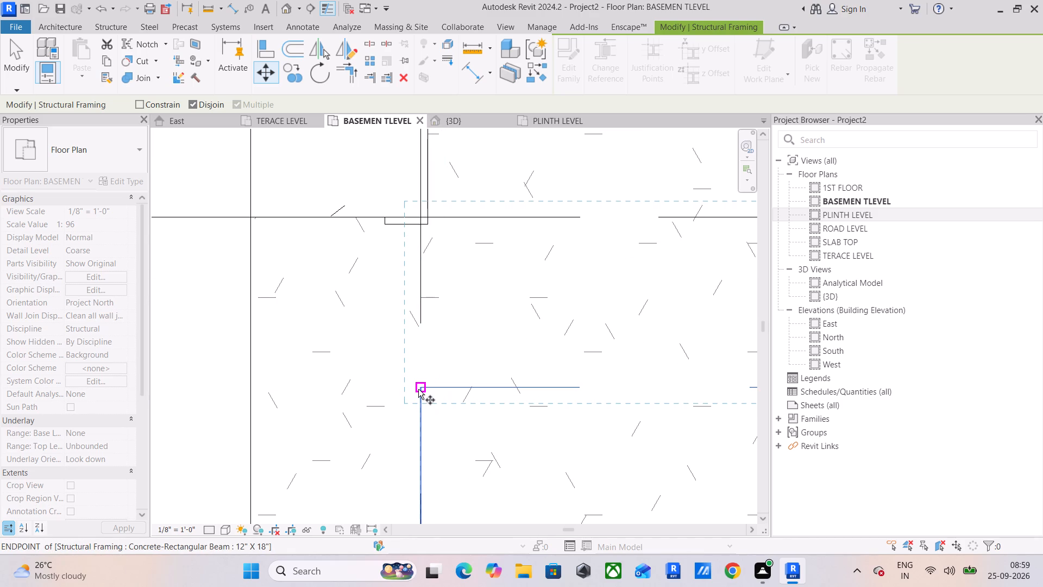
left_click(420, 388)
scroll(405, 285, "down", 5)
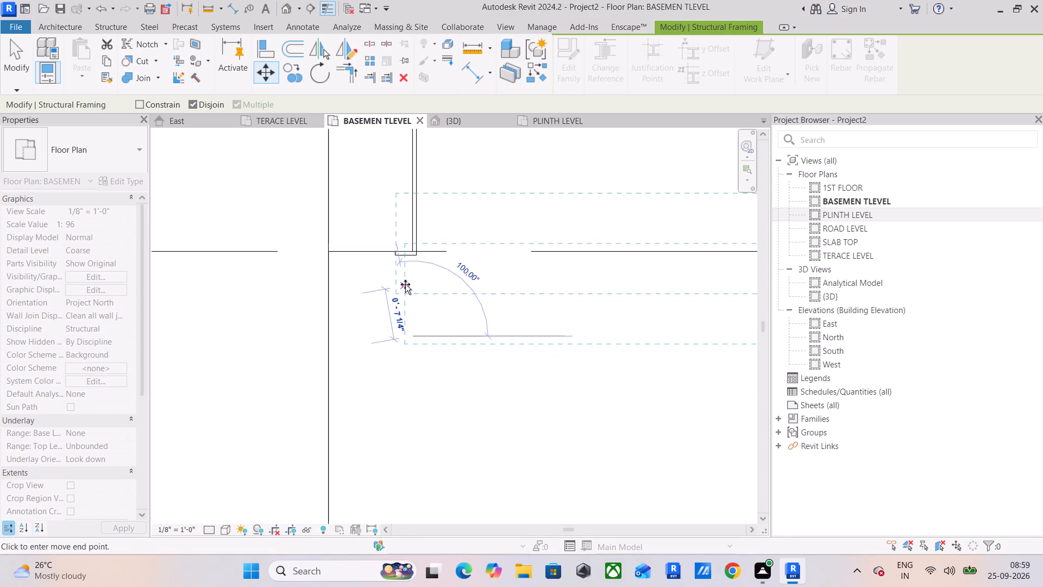
scroll(411, 261, "up", 6)
left_click(418, 238)
Move the 16' 10 1/2" grid D beam up 1' 0" so its lower corner meets the adjoining column's bottom corner.
scroll(433, 291, "down", 4)
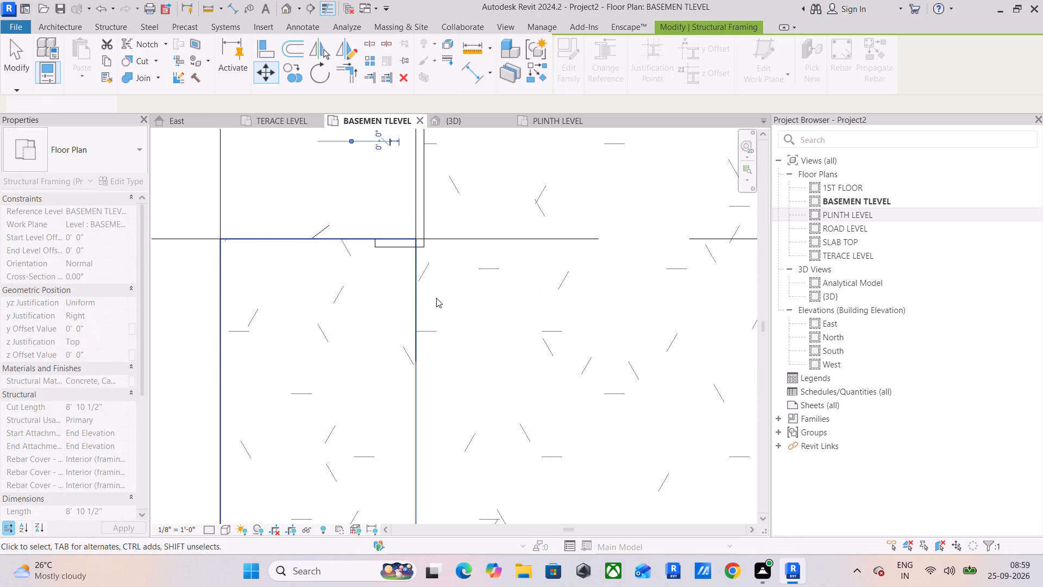
scroll(436, 298, "down", 2)
middle_click_drag(457, 303, 343, 336)
scroll(386, 330, "down", 6)
middle_click_drag(518, 336, 261, 347)
scroll(454, 315, "down", 4)
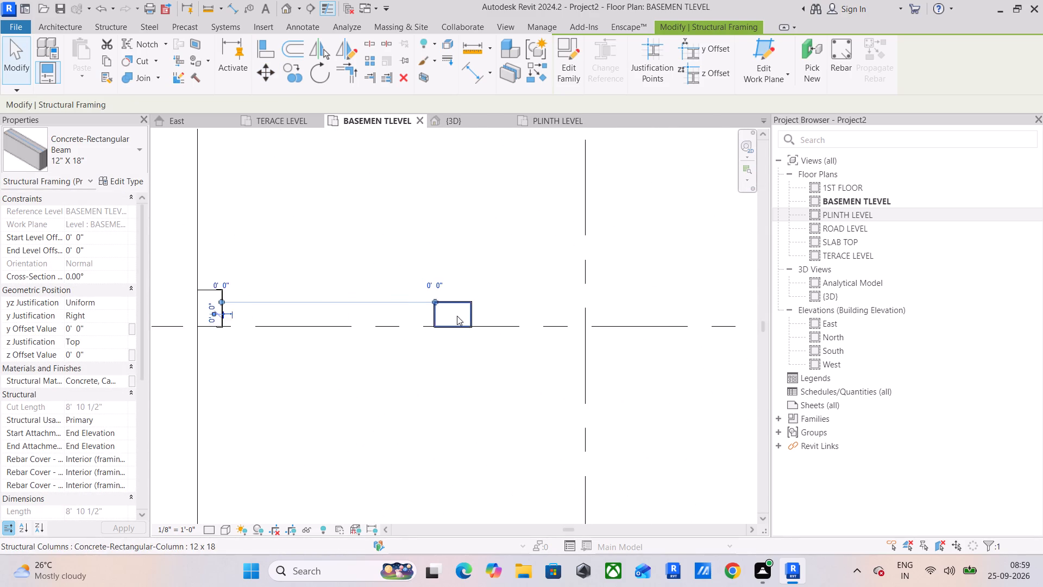
middle_click_drag(467, 319, 369, 330)
left_click(388, 359)
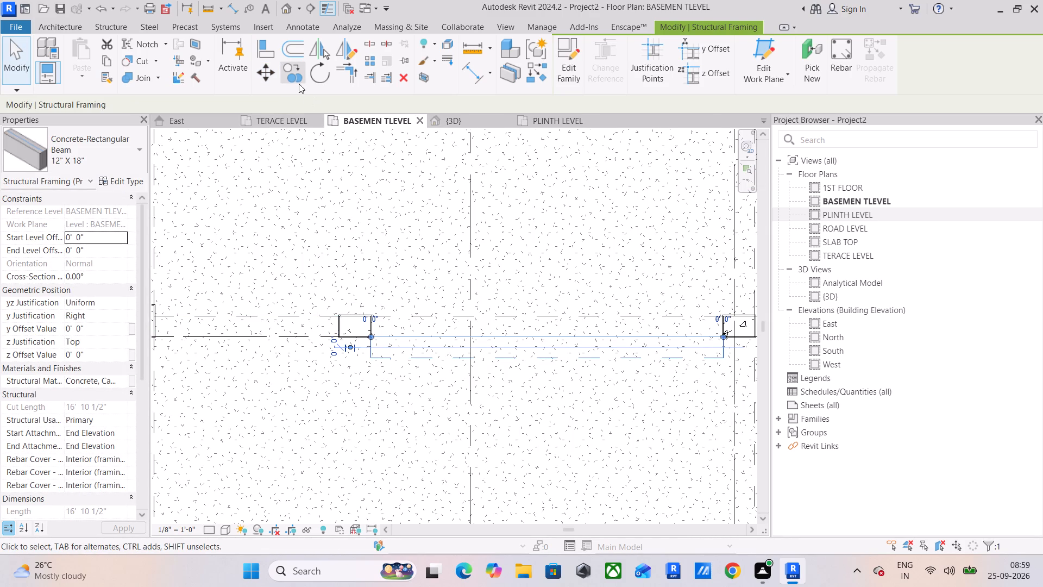
left_click(278, 84)
scroll(372, 371, "up", 6)
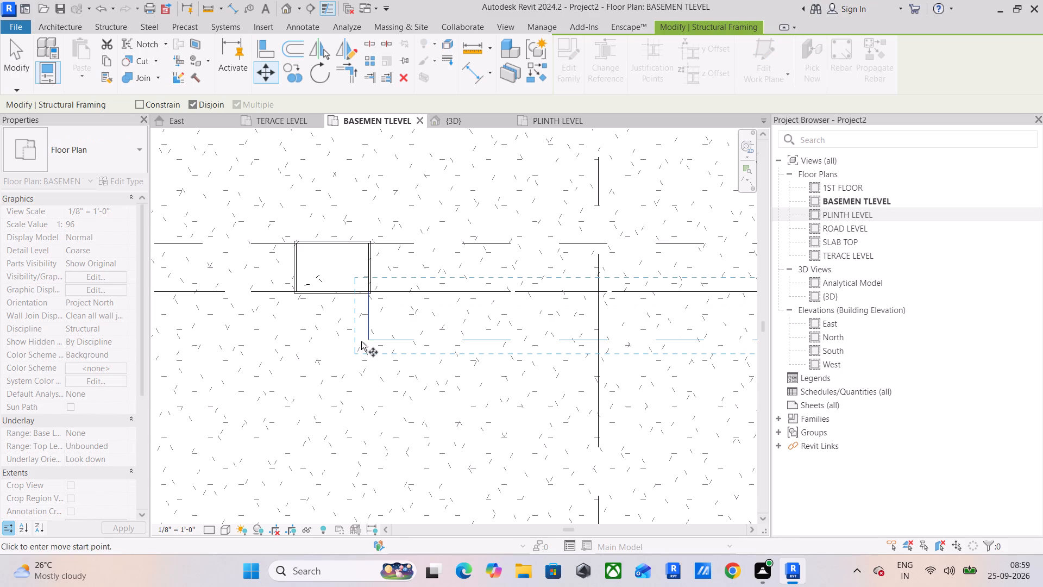
left_click(369, 336)
scroll(372, 299, "up", 11)
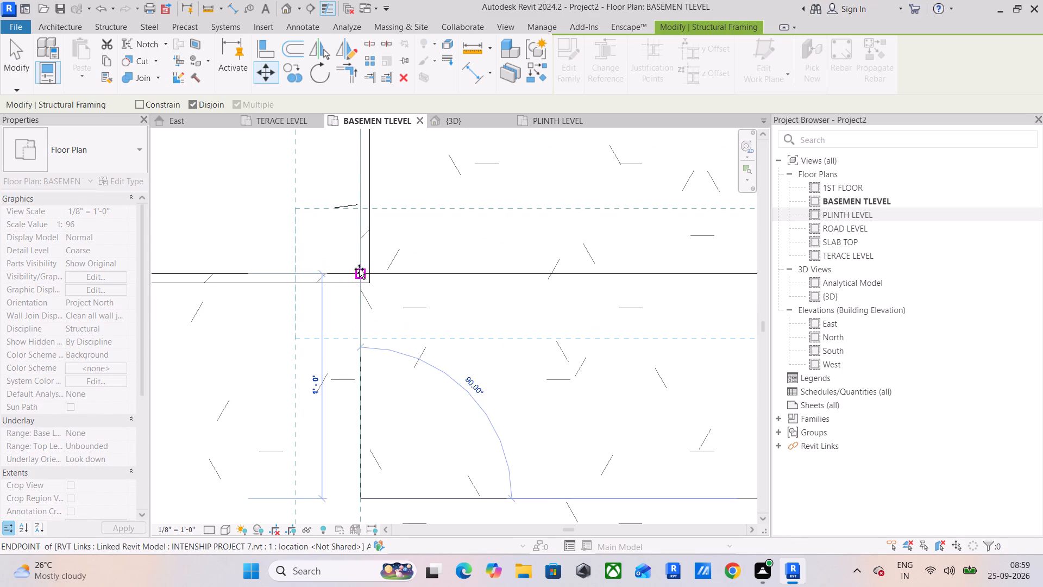
left_click(359, 269)
Move the 10' 9" grid D beam up so its lower edge aligns with the bottom corner of the column at its left end.
scroll(432, 272, "down", 10)
middle_click_drag(490, 288, 225, 314)
scroll(410, 313, "down", 3)
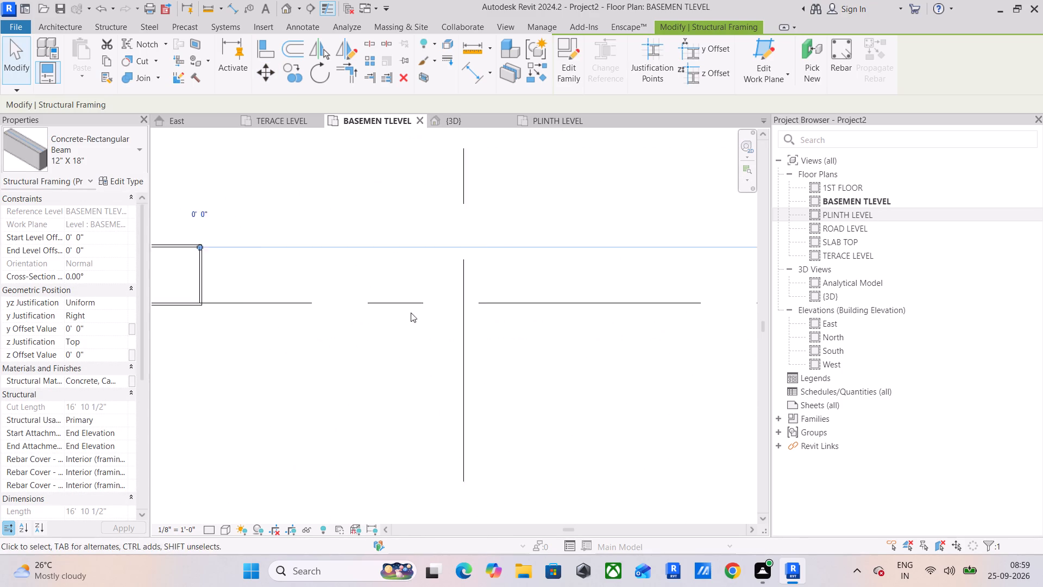
scroll(411, 313, "down", 2)
middle_click_drag(487, 310, 204, 295)
middle_click_drag(527, 311, 347, 315)
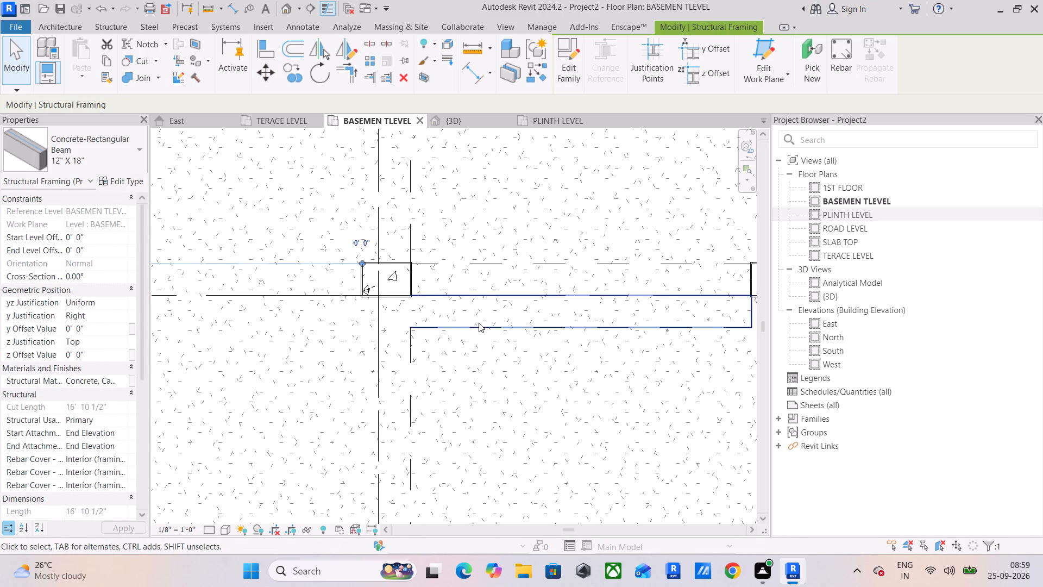
left_click(479, 323)
left_click(255, 82)
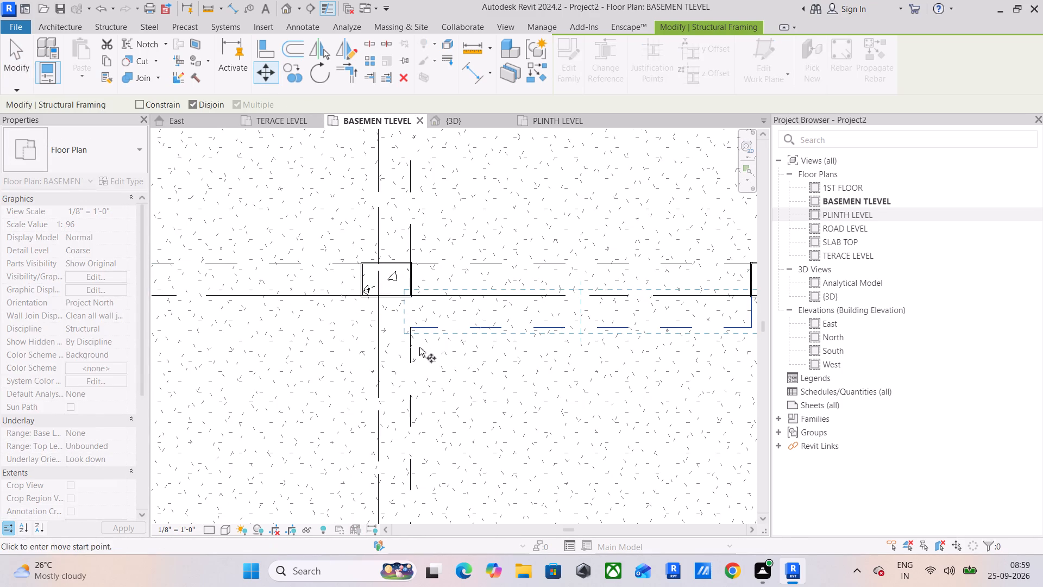
left_click(412, 330)
scroll(412, 303, "up", 7)
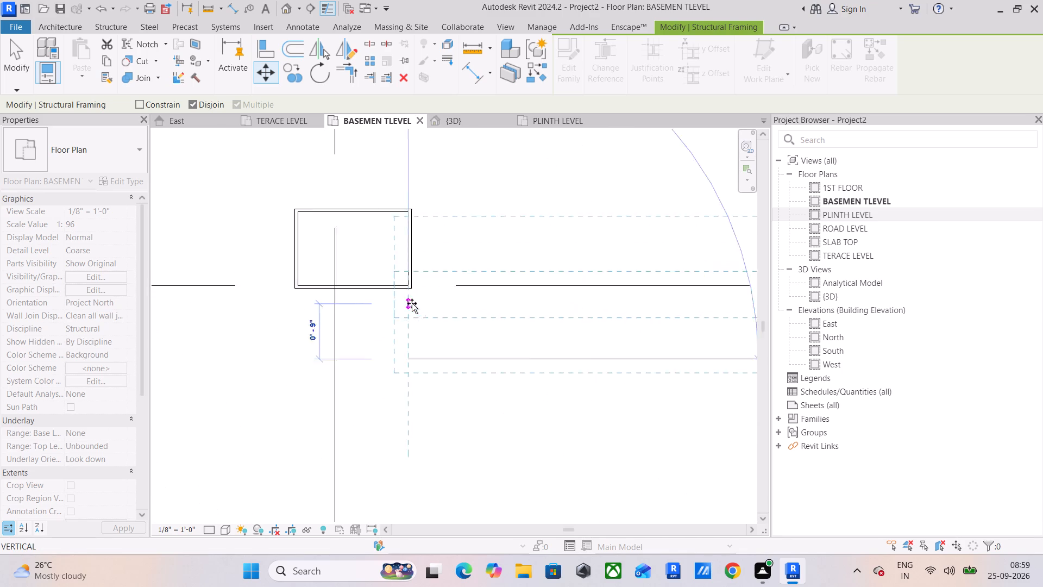
scroll(412, 303, "up", 3)
left_click(404, 268)
Move the 9' 3" grid D beam up so its lower edge aligns with the bottom corner of the column at its left end.
scroll(427, 302, "down", 6)
middle_click_drag(504, 315, 220, 319)
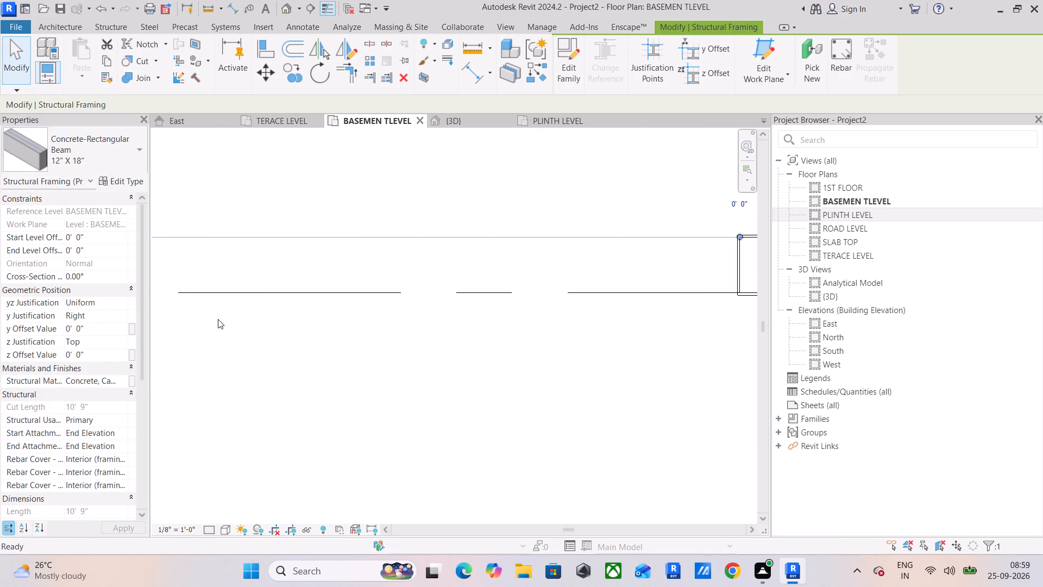
scroll(426, 326, "down", 5)
middle_click_drag(512, 325, 292, 323)
left_click(442, 335)
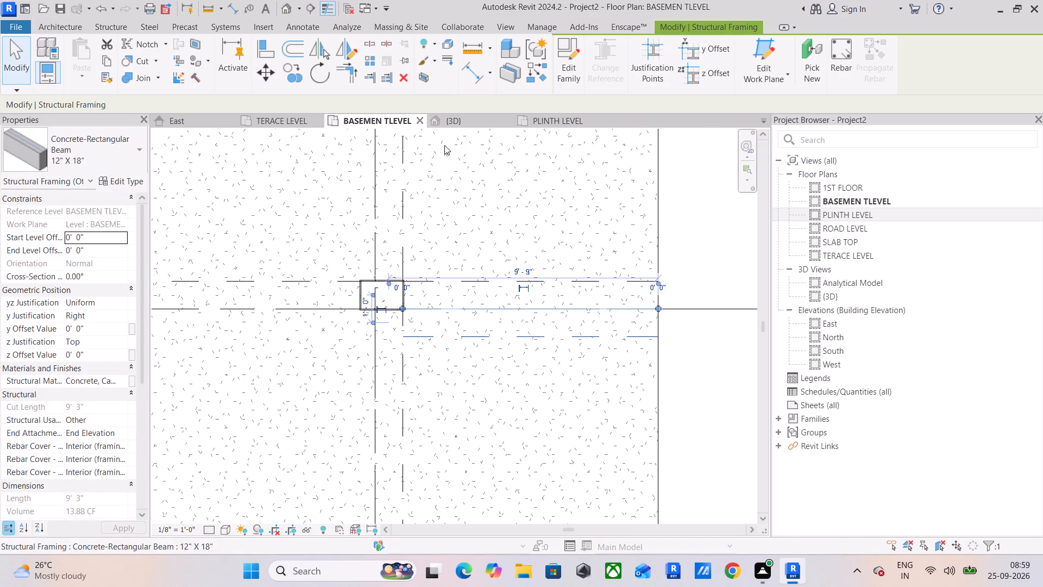
left_click(262, 74)
scroll(409, 355, "up", 4)
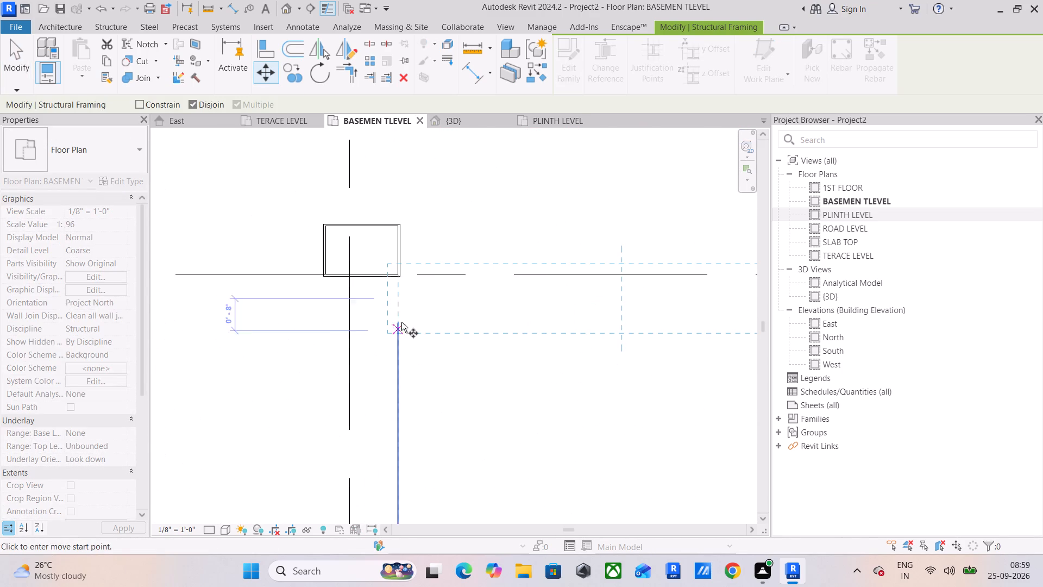
left_click(399, 322)
scroll(397, 279, "up", 10)
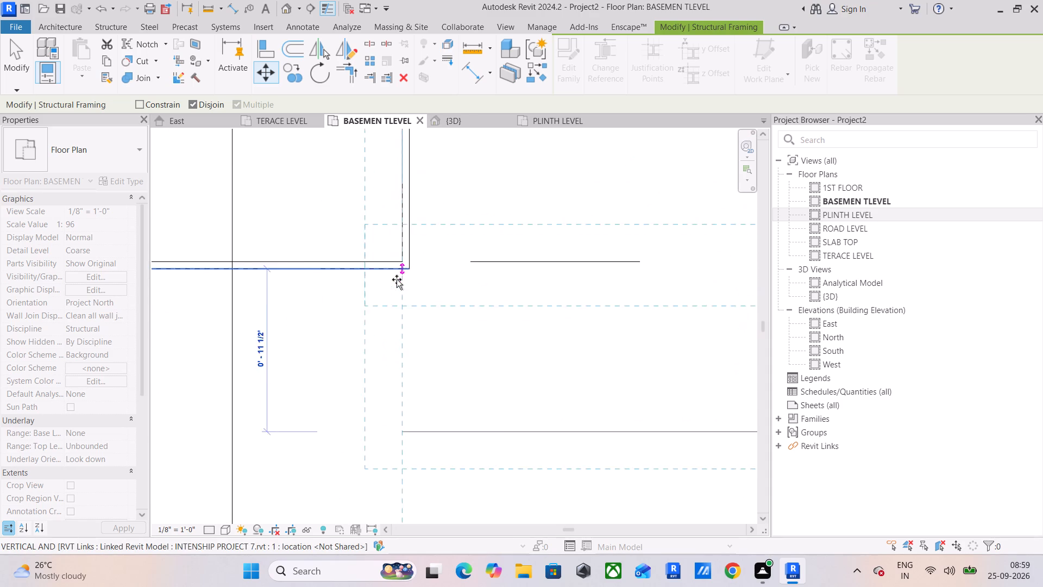
left_click(403, 257)
scroll(403, 257, "down", 8)
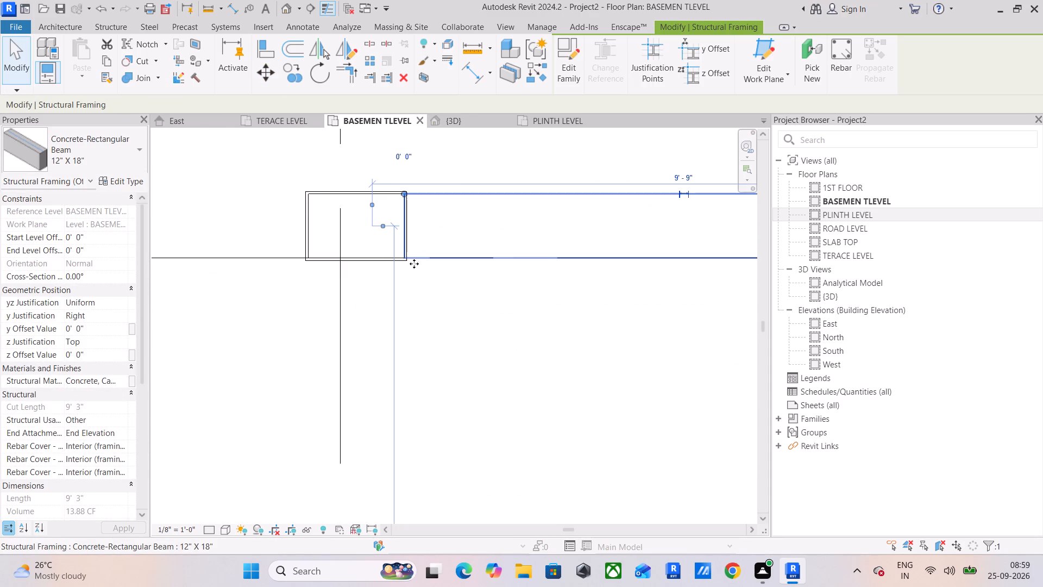
scroll(413, 271, "down", 5)
key("Escape")
Place a 12" X 18" beam about 12' 3" long on grid C, from the slab's left-edge column out to the outer vertical line.
scroll(439, 292, "down", 11)
scroll(453, 307, "up", 1)
middle_click_drag(453, 307, 487, 302)
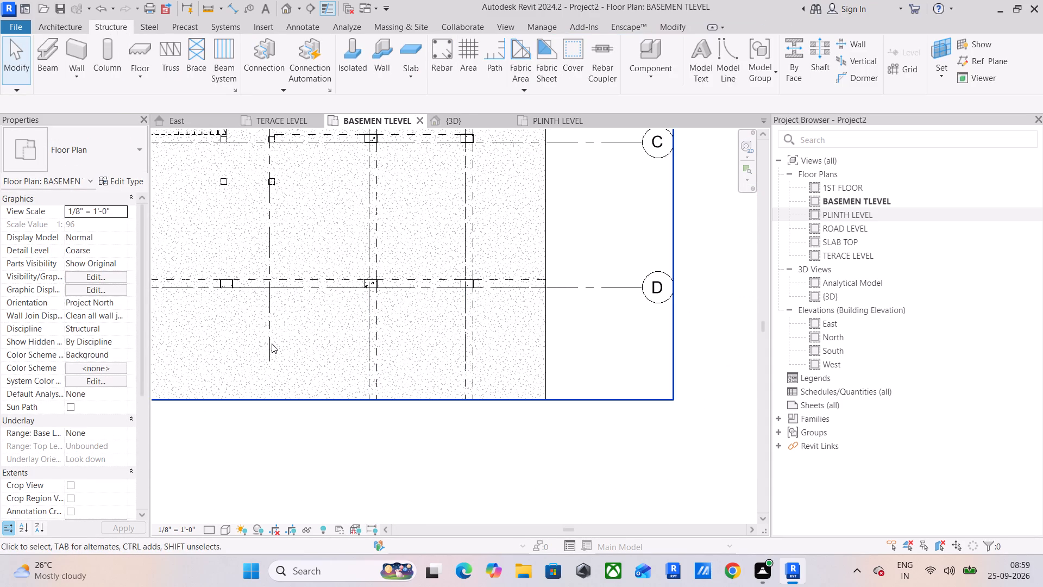
middle_click_drag(280, 343, 436, 369)
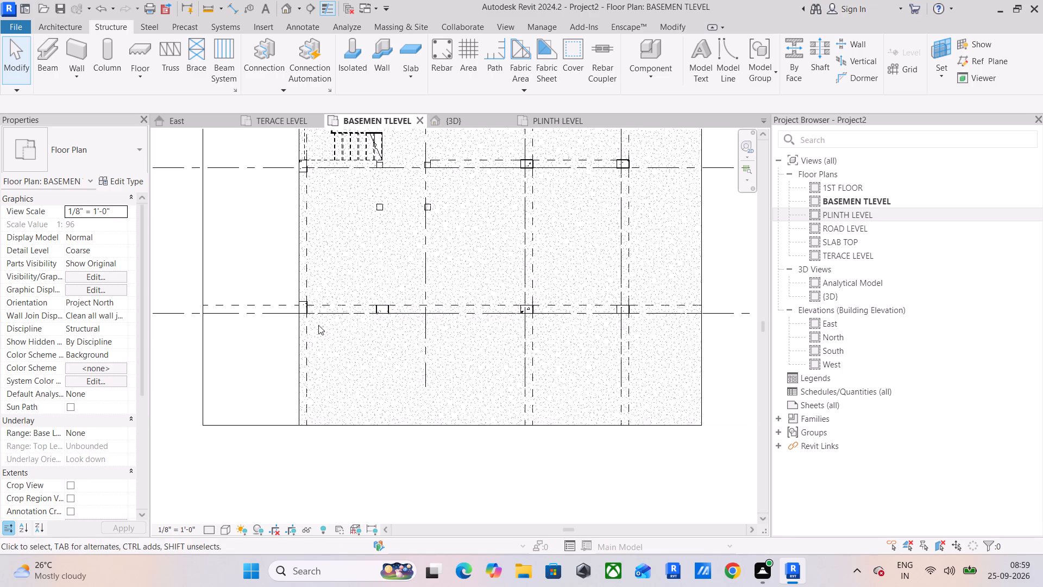
middle_click_drag(281, 288, 323, 420)
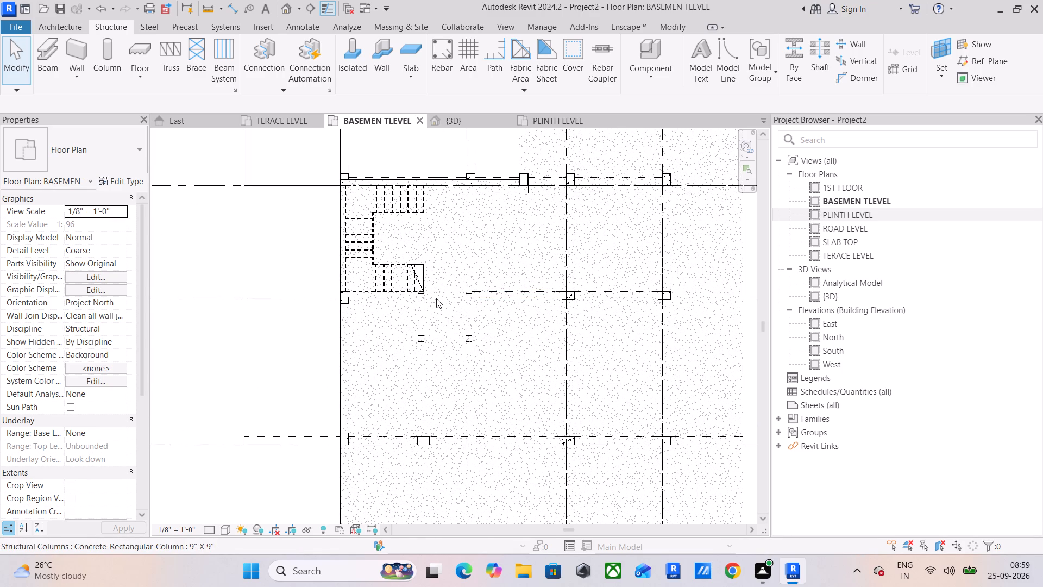
scroll(436, 298, "up", 4)
left_click(363, 298)
middle_click_drag(389, 334, 396, 336)
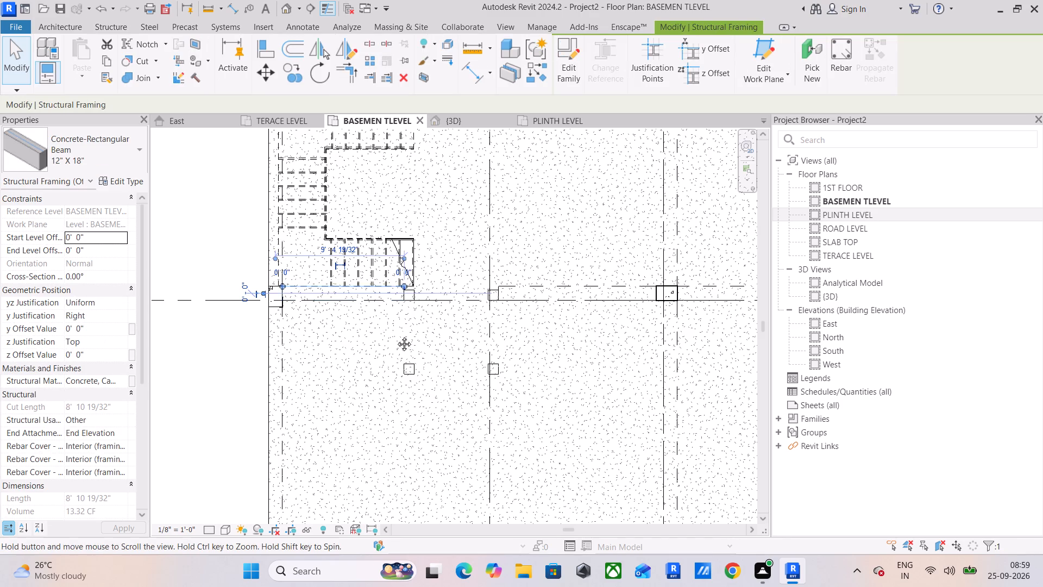
middle_click_drag(396, 336, 640, 355)
left_click(427, 364)
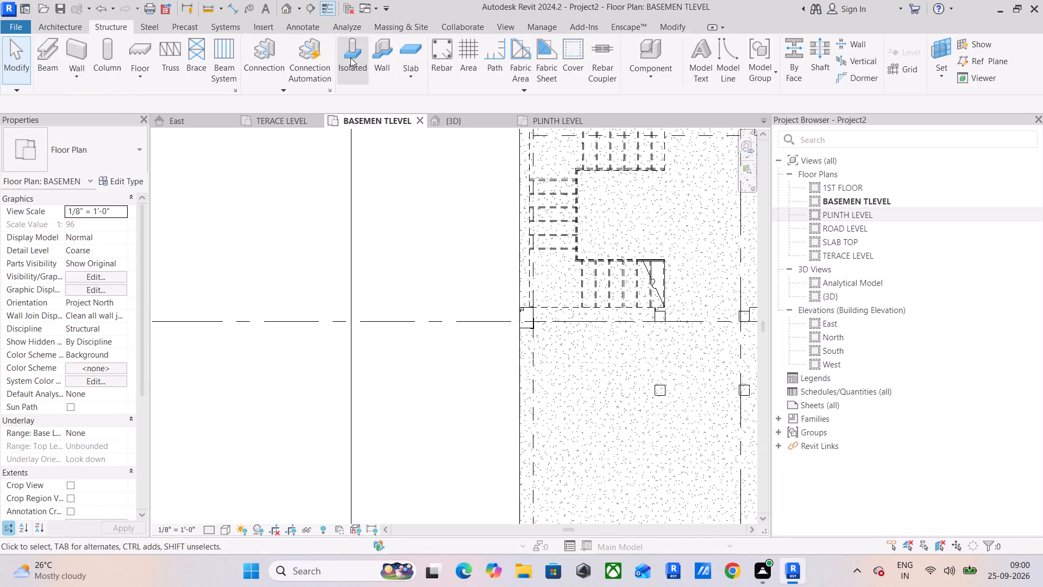
left_click(54, 67)
scroll(497, 318, "up", 3)
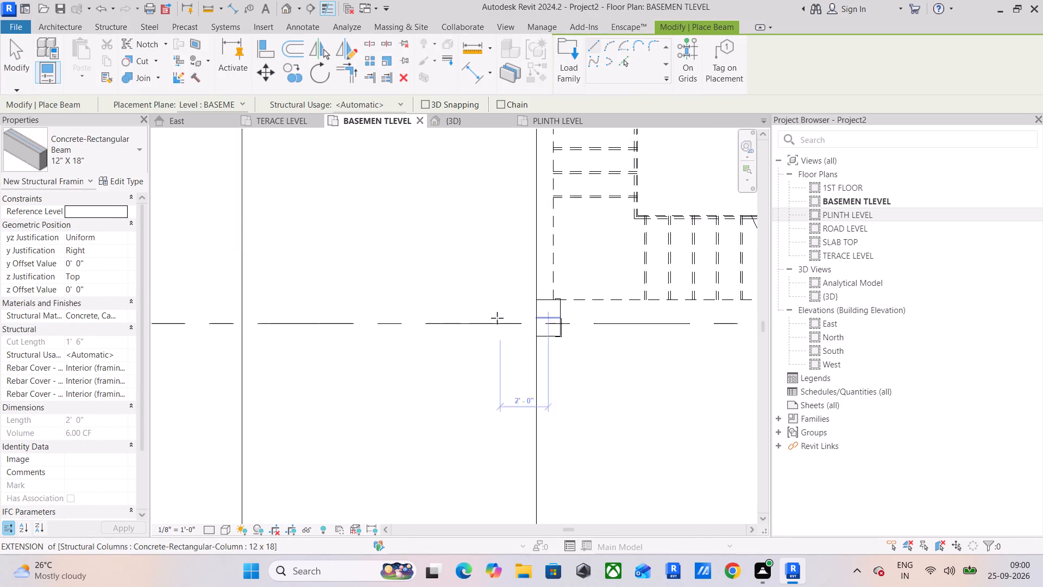
scroll(497, 318, "up", 2)
scroll(602, 331, "up", 4)
scroll(523, 319, "up", 5)
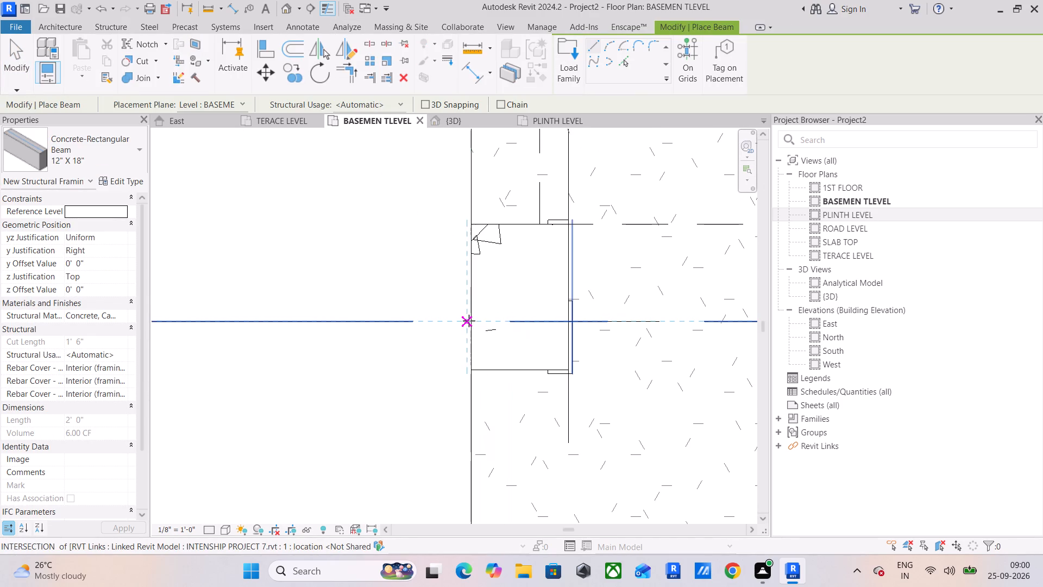
left_click_drag(471, 321, 455, 322)
scroll(344, 322, "down", 5)
middle_click_drag(344, 322, 744, 358)
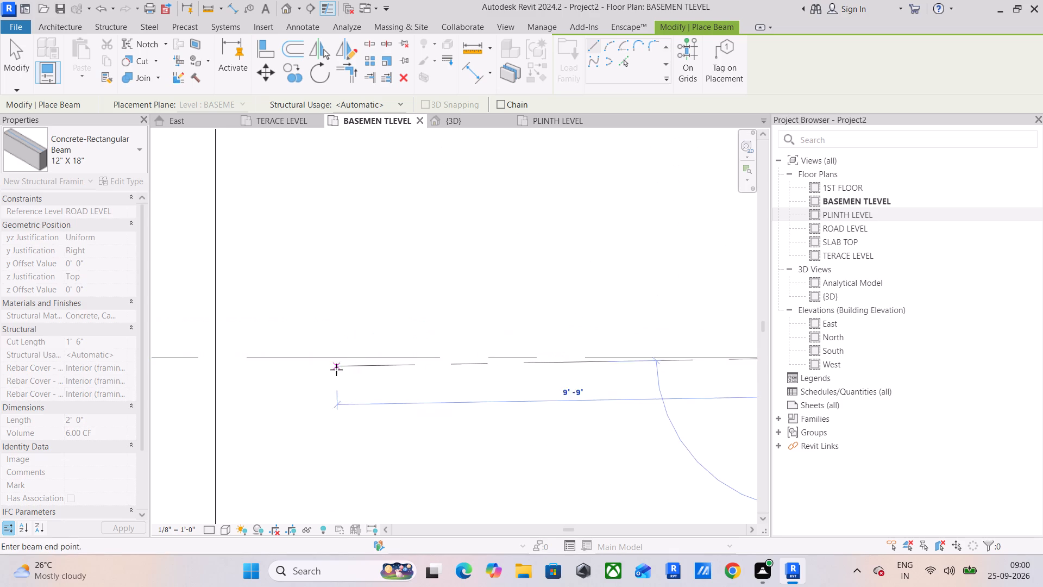
scroll(336, 370, "down", 4)
middle_click_drag(356, 365, 588, 361)
scroll(588, 361, "down", 8)
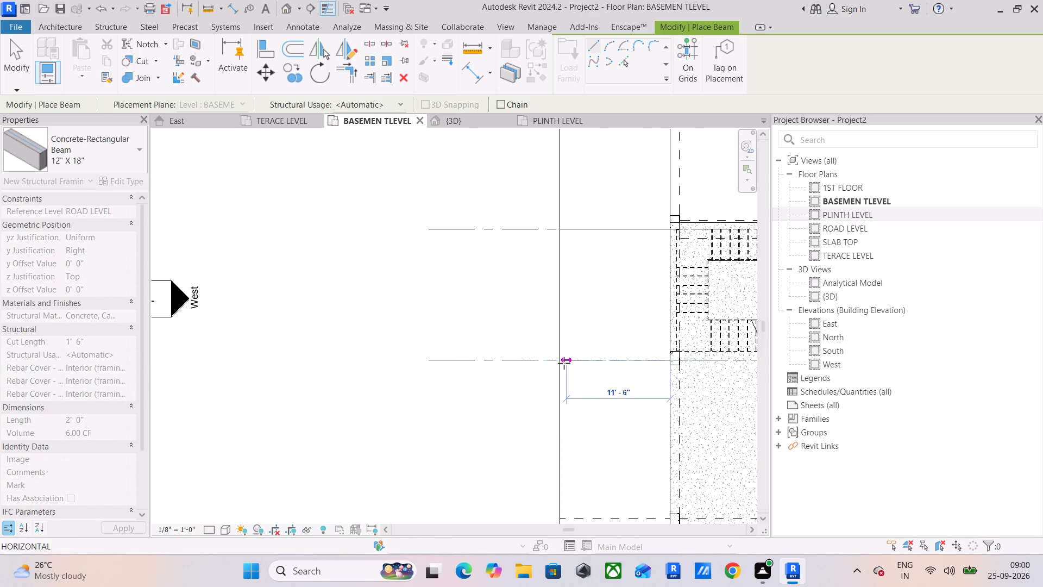
scroll(561, 363, "up", 11)
left_click(561, 363)
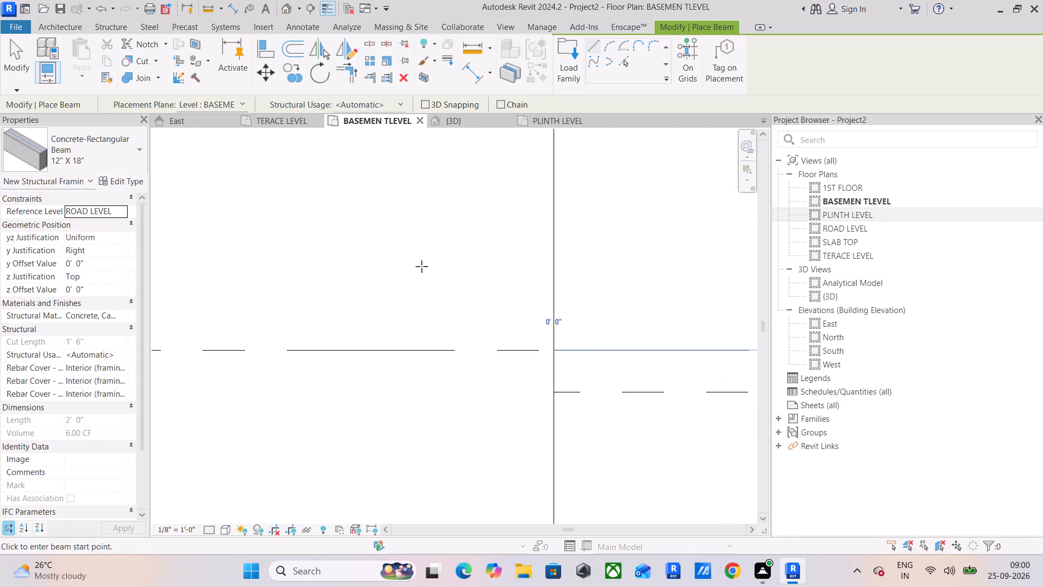
key("Escape")
key("Escape")
Move the grid C beam outside the slab up so its lower corner meets the bottom corner of the left-edge column.
left_click(634, 395)
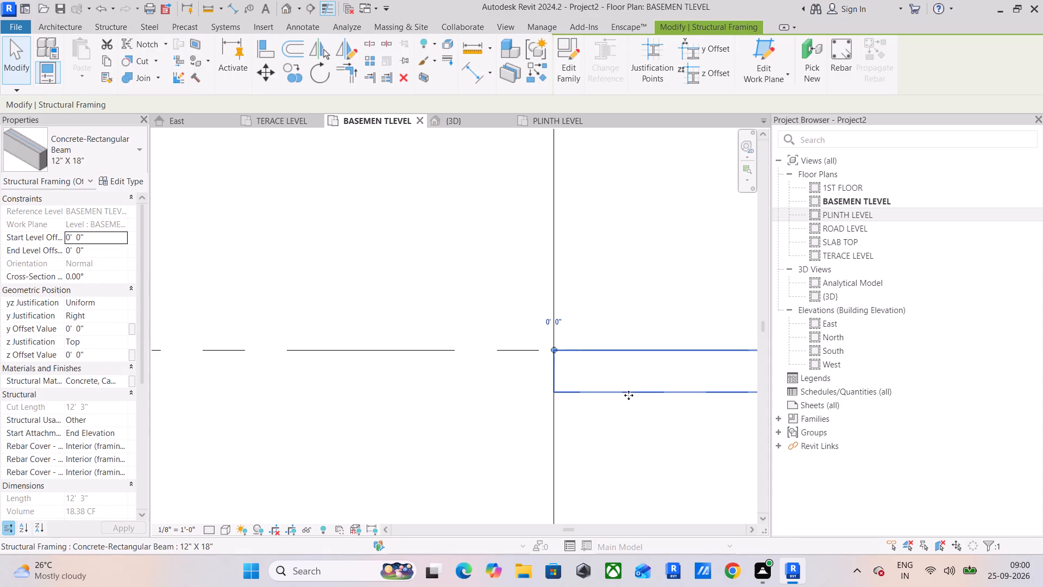
middle_click_drag(629, 395, 321, 342)
scroll(417, 336, "down", 6)
middle_click_drag(539, 360, 426, 361)
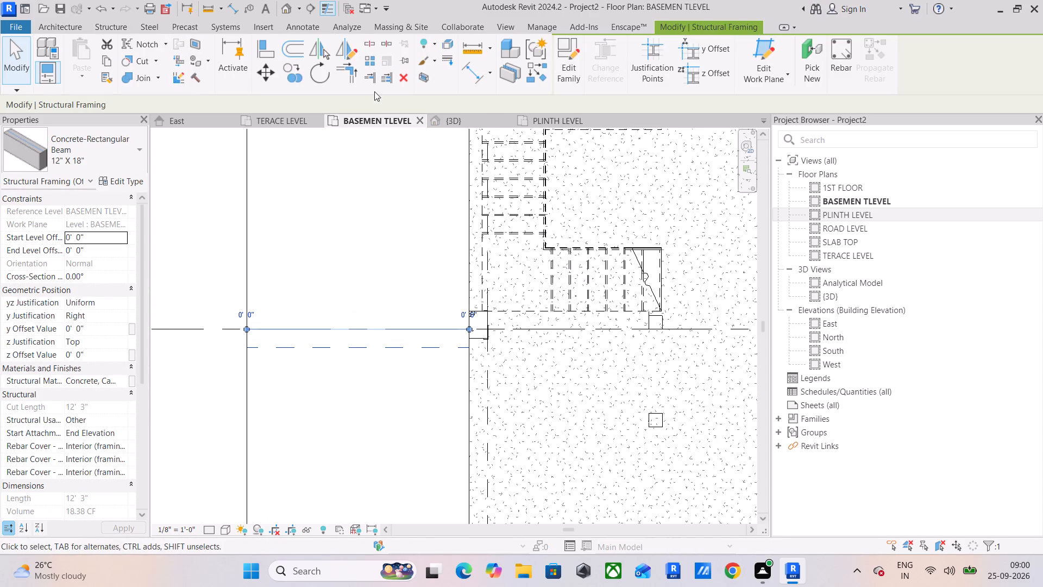
left_click(255, 76)
scroll(466, 341, "up", 11)
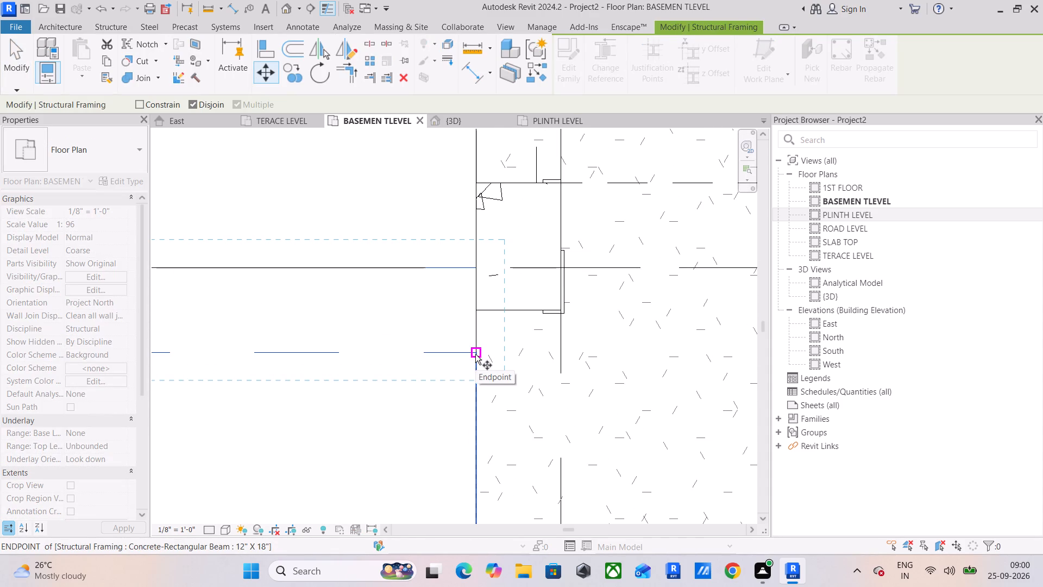
left_click(475, 354)
left_click(480, 314)
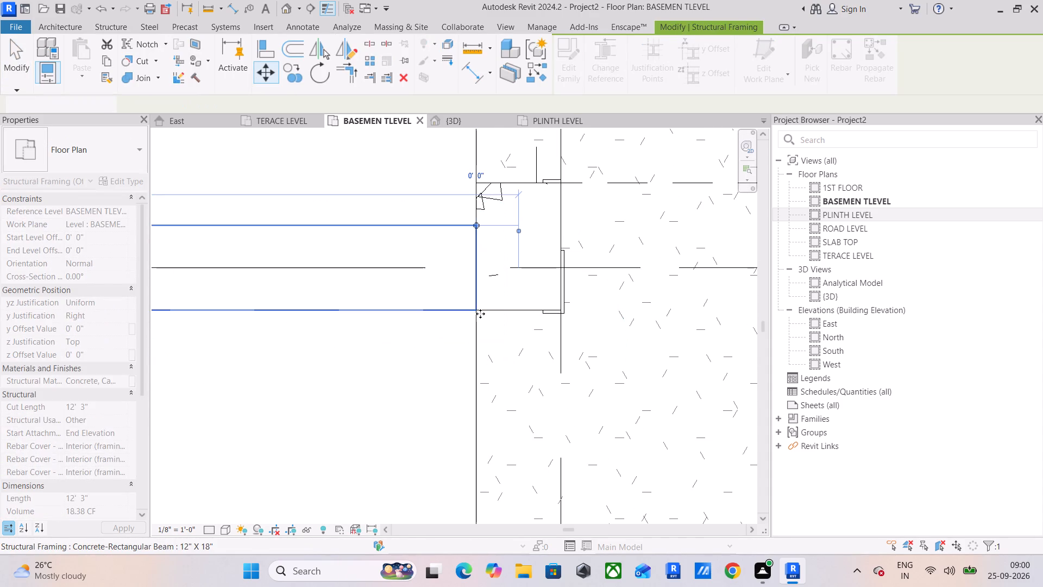
scroll(480, 314, "up", 1)
middle_click_drag(480, 314, 441, 389)
scroll(458, 372, "down", 6)
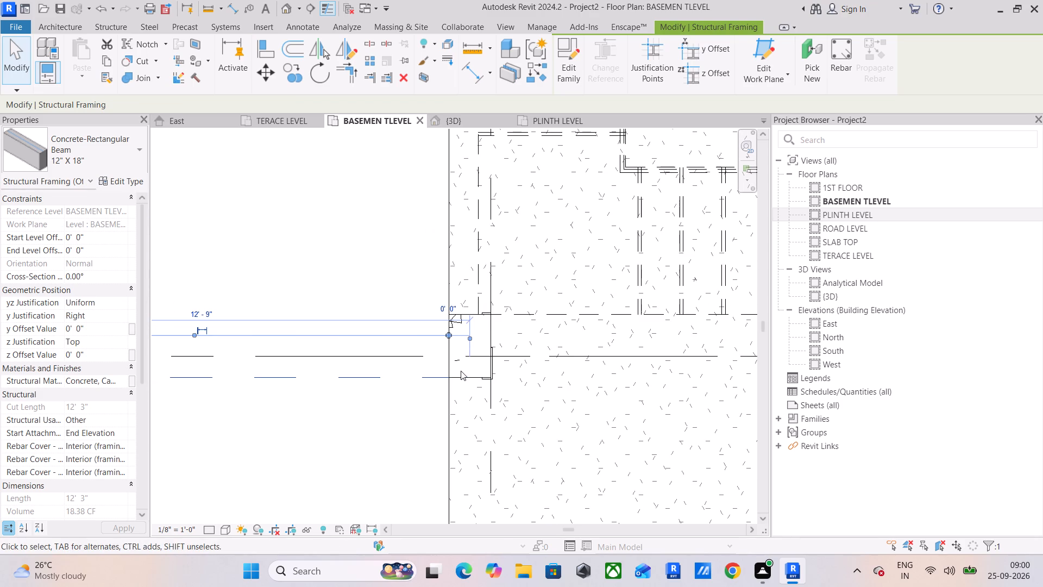
Move the same grid C beam further up so its upper edge aligns with the top corner of the left-edge column.
left_click(263, 79)
scroll(441, 316, "up", 5)
scroll(470, 359, "up", 5)
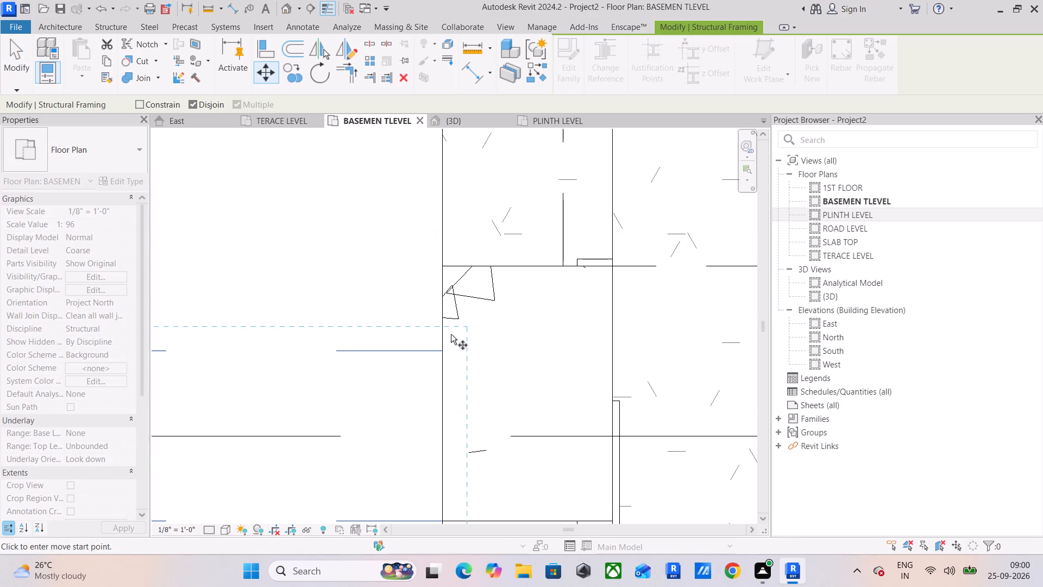
left_click_drag(440, 351, 441, 345)
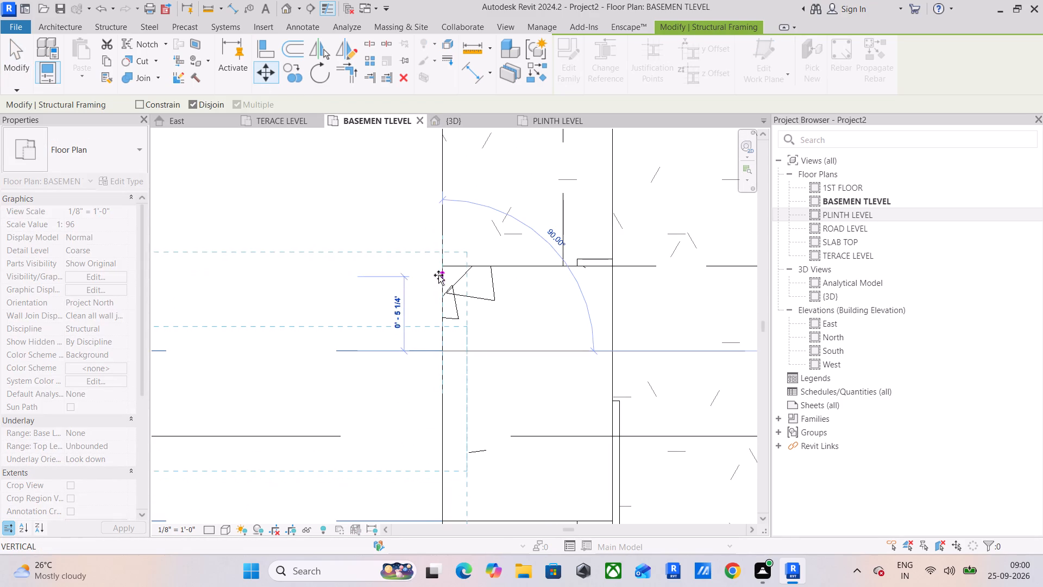
left_click(442, 270)
key("Escape")
Place a 12" X 18" beam on the grid line above grid C, from the slab's left-edge column to the outer vertical line.
scroll(475, 348, "down", 12)
middle_click(545, 354)
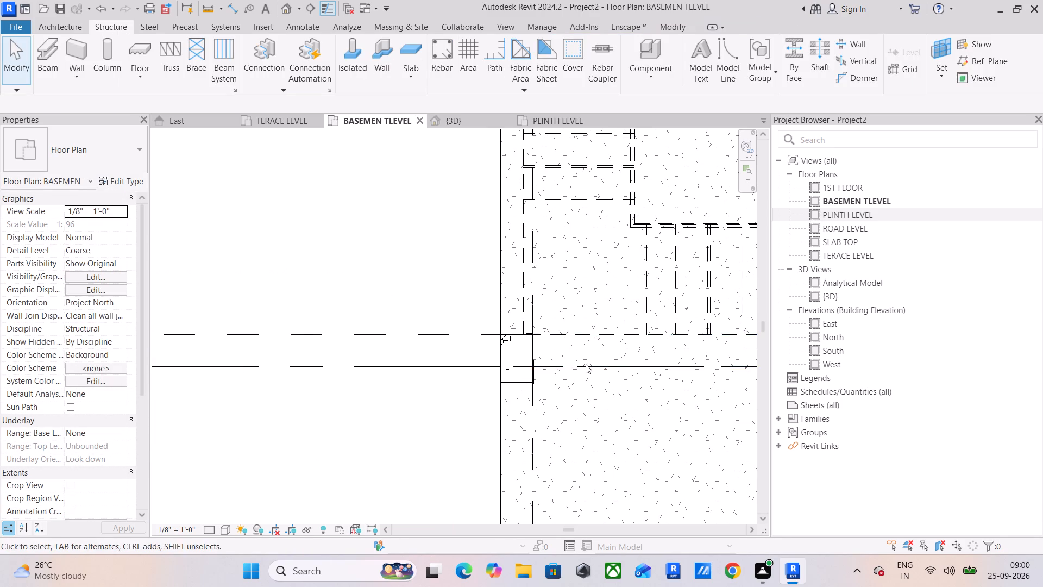
scroll(586, 364, "down", 8)
middle_click_drag(615, 370, 409, 349)
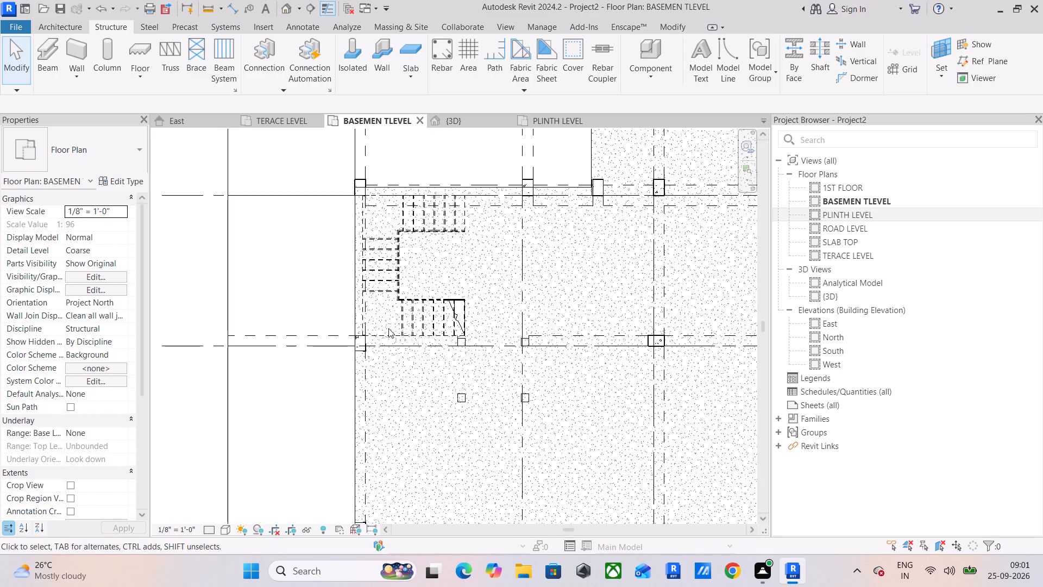
middle_click_drag(387, 211, 344, 289)
middle_click_drag(305, 269, 345, 276)
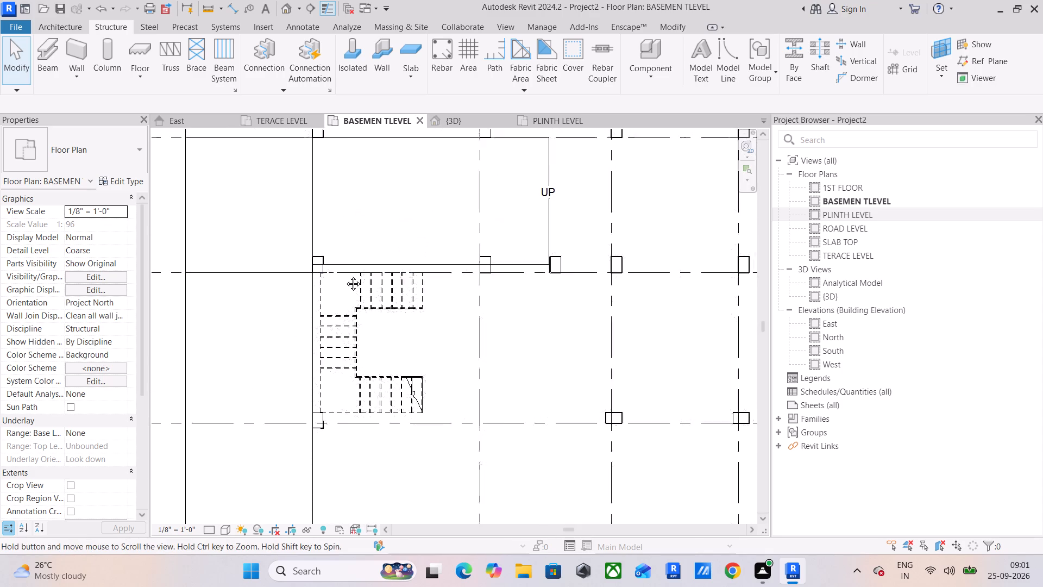
middle_click_drag(345, 276, 432, 284)
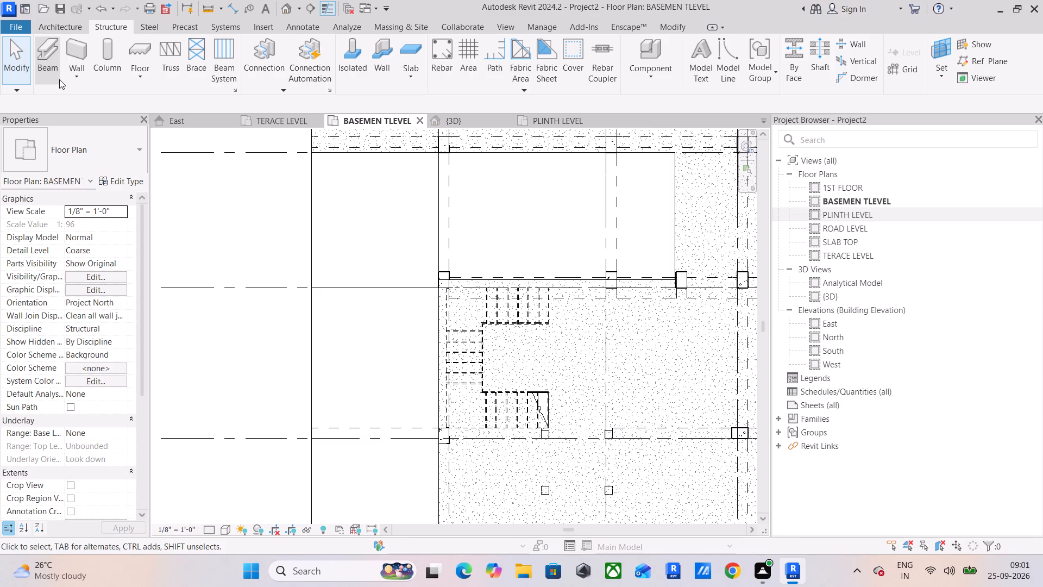
left_click(53, 68)
left_click(432, 286)
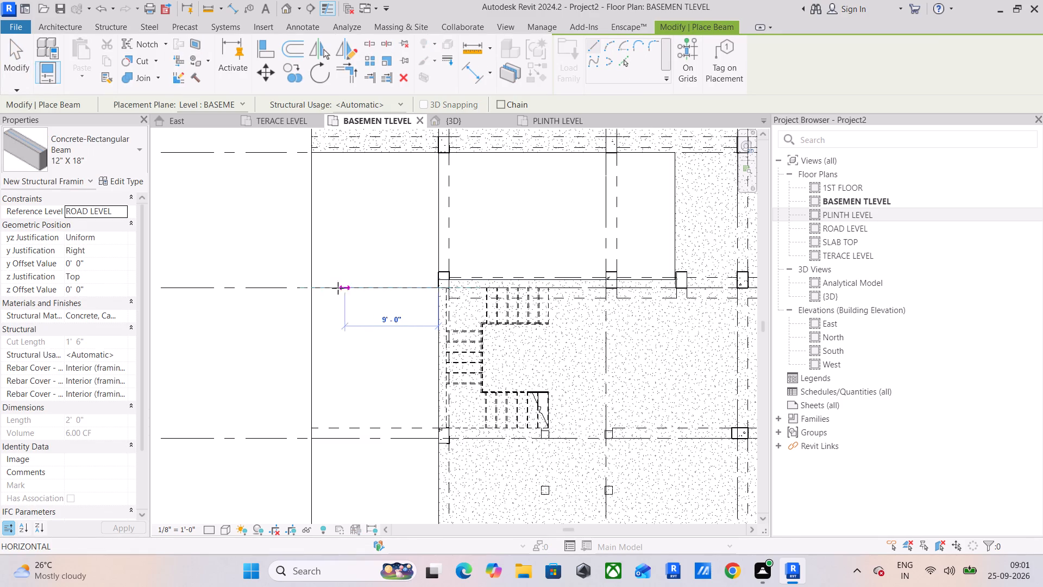
scroll(310, 288, "up", 5)
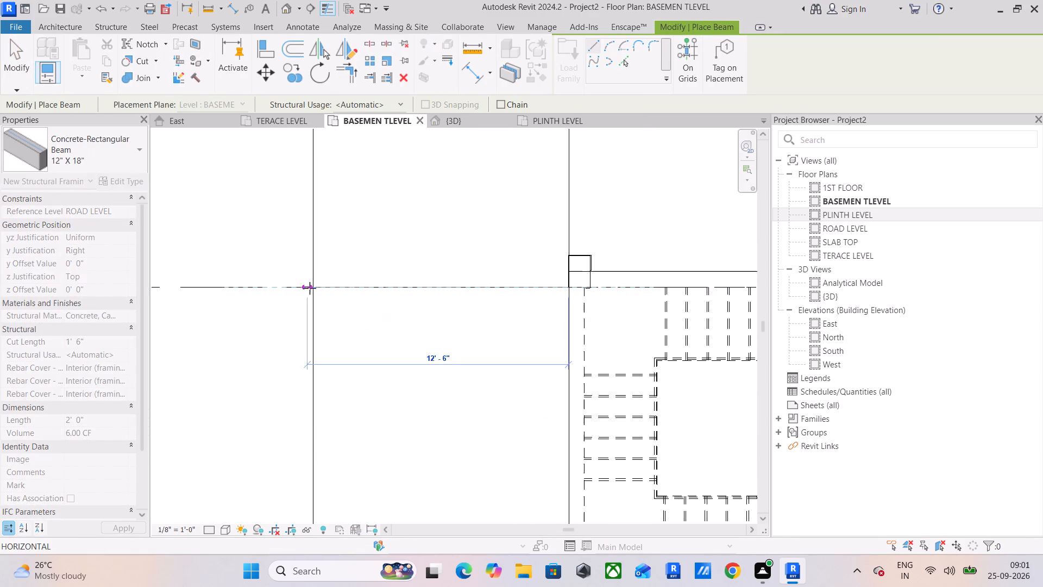
left_click(316, 291)
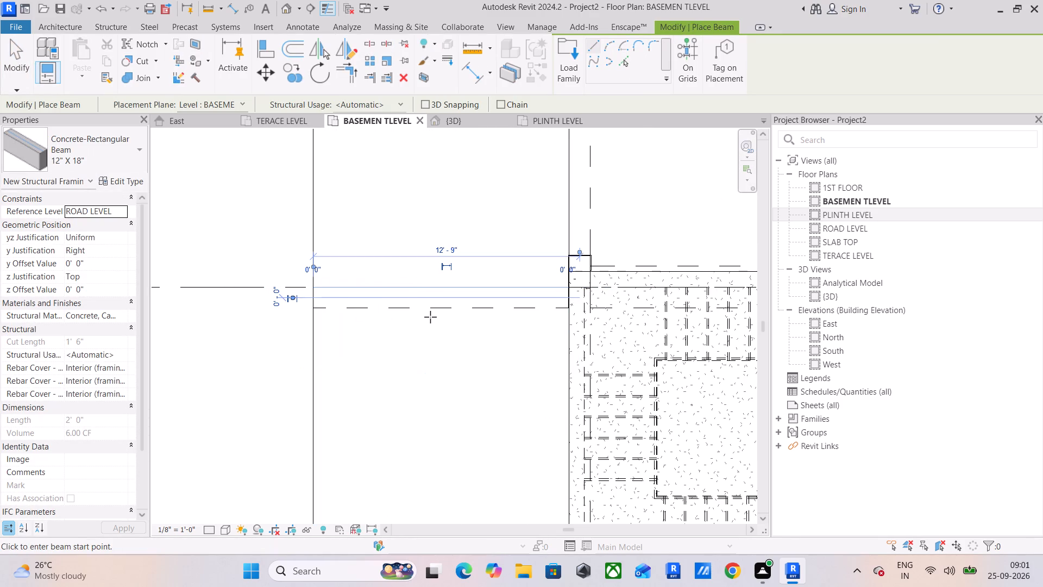
key("Escape")
key("Escape")
key("Escape")
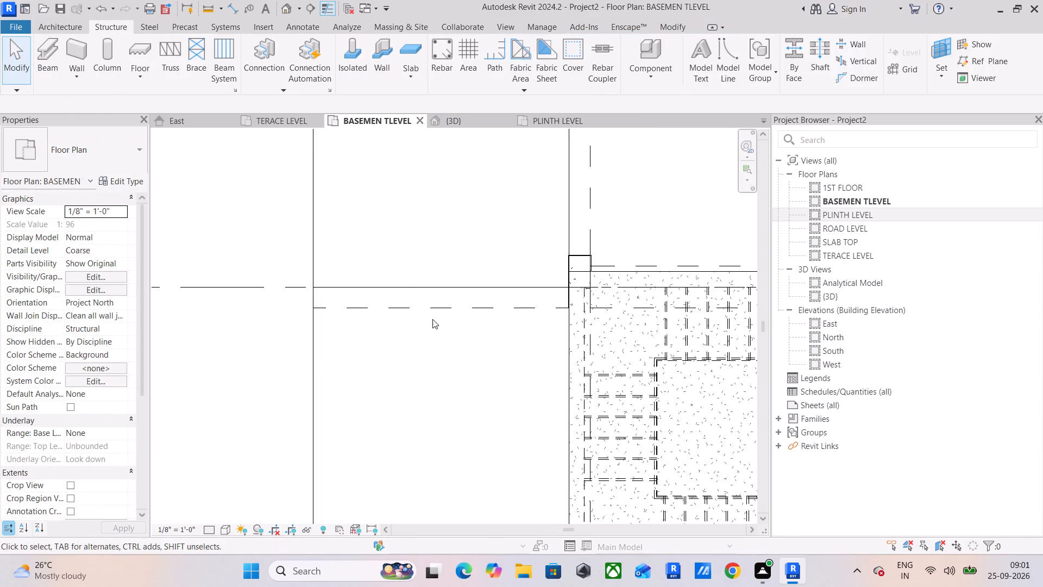
Move the grid B beam outside the slab up so its lower corner meets the bottom corner of the left-edge column.
left_click(447, 311)
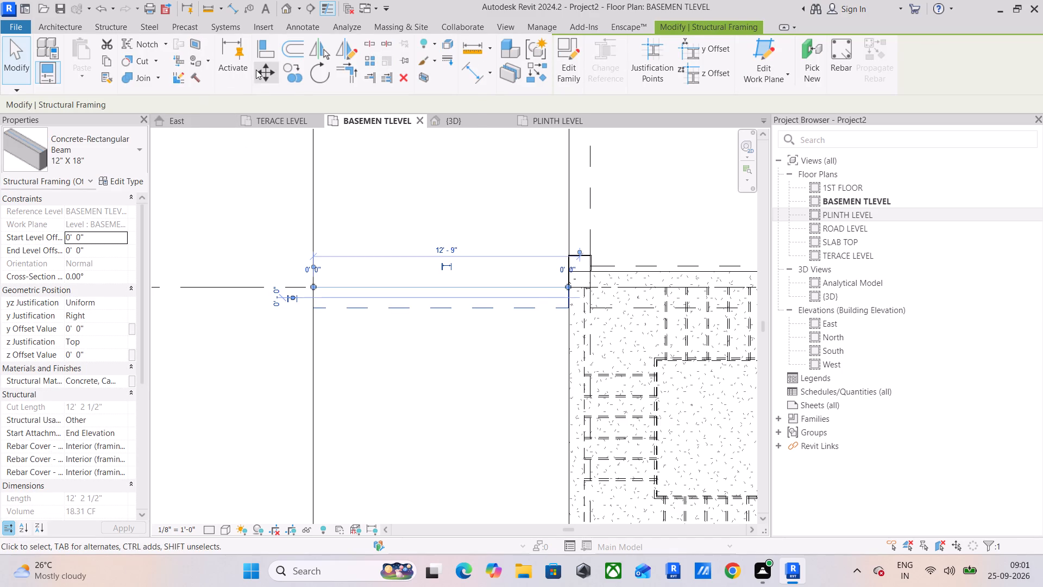
left_click(270, 77)
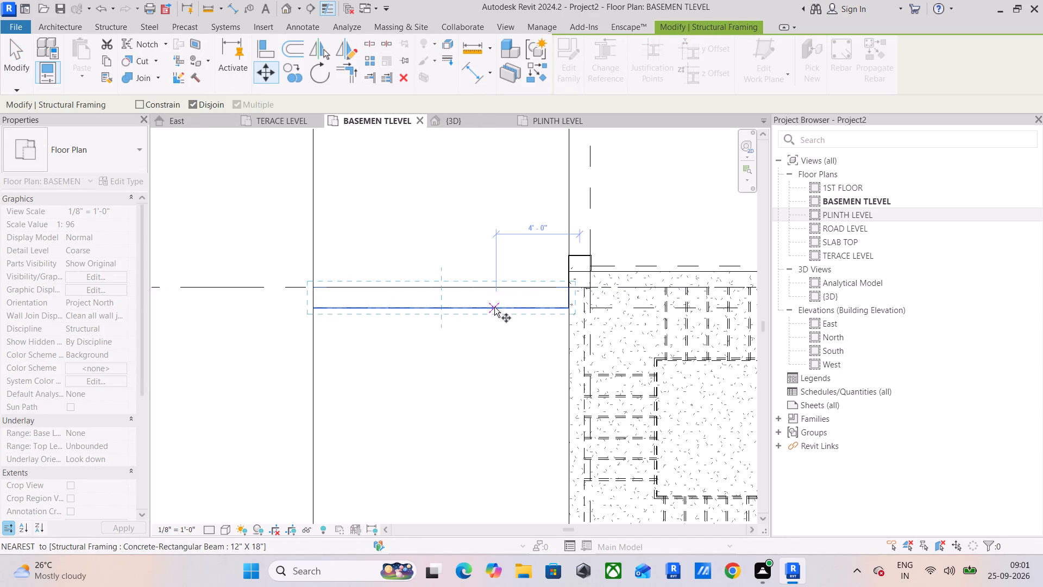
scroll(582, 297, "up", 3)
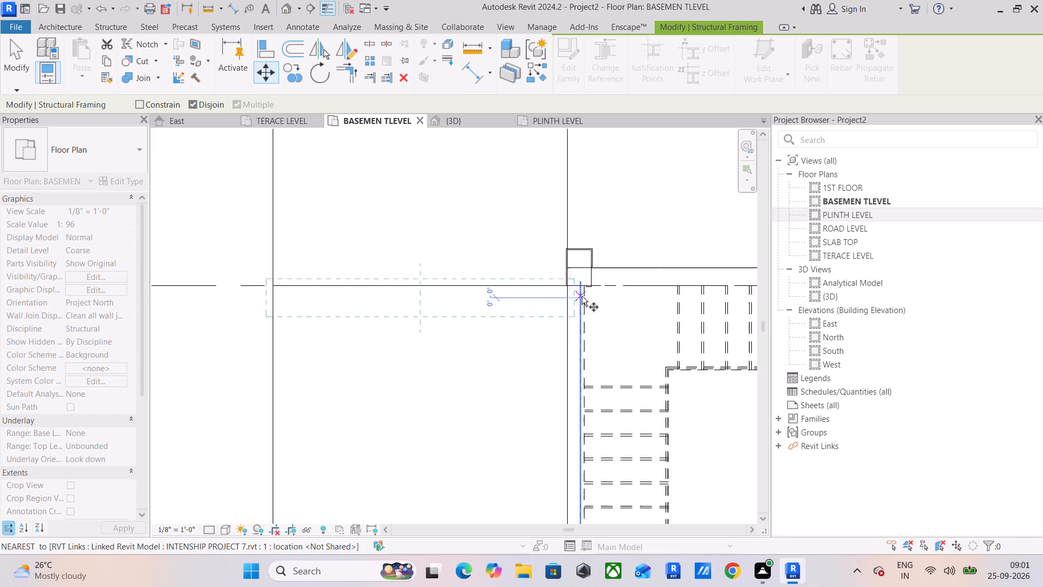
scroll(582, 296, "up", 2)
middle_click_drag(586, 292, 550, 357)
middle_click_drag(591, 324, 442, 344)
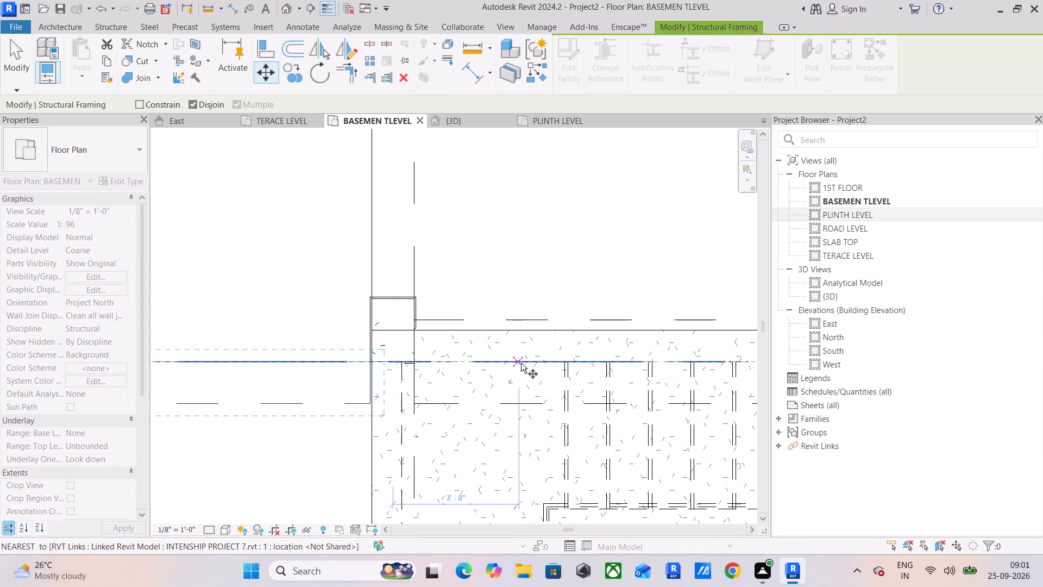
scroll(523, 361, "down", 6)
middle_click_drag(559, 351, 286, 315)
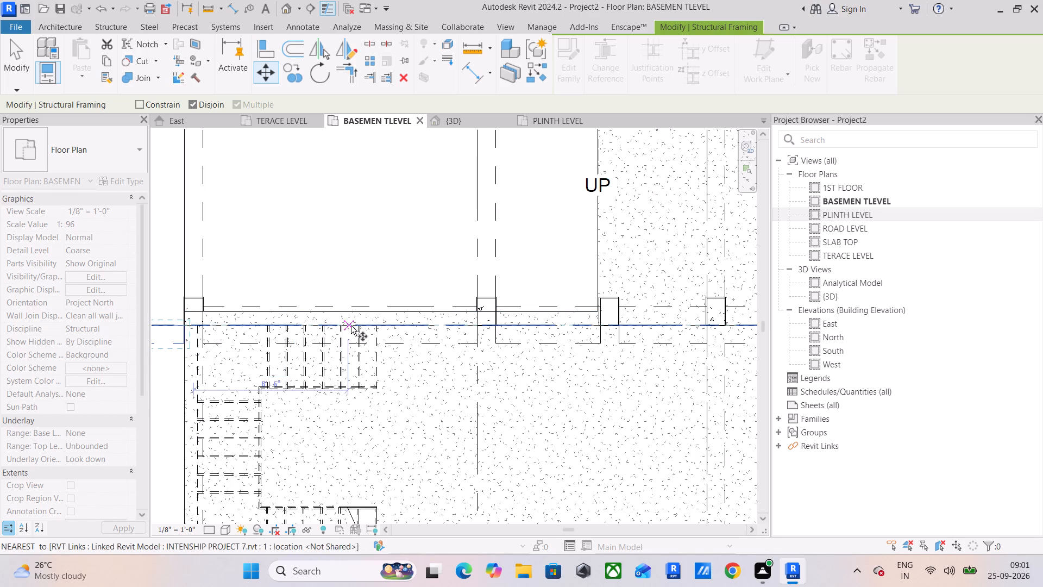
middle_click_drag(611, 326, 414, 343)
scroll(558, 340, "up", 1)
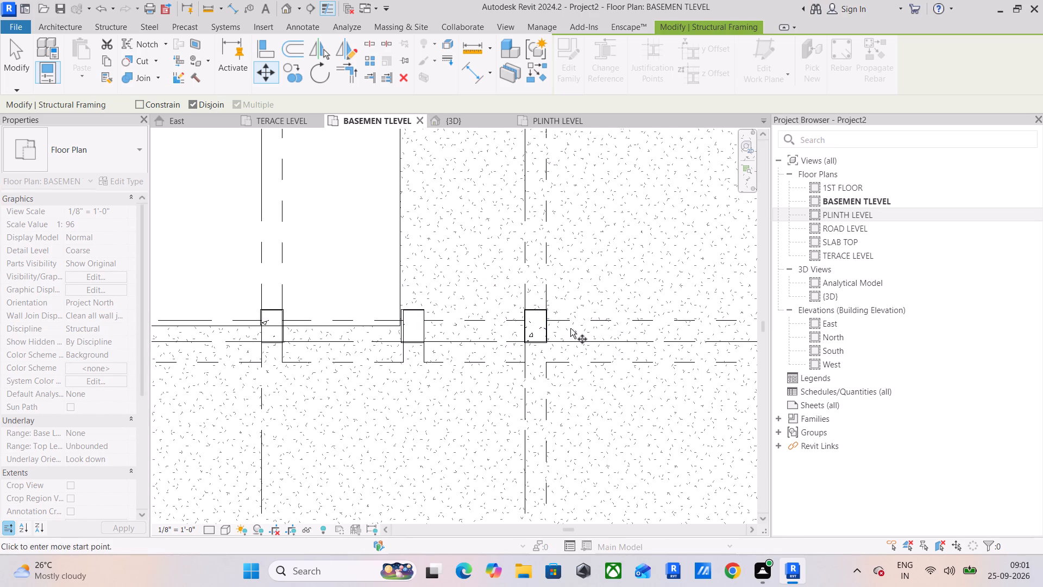
middle_click_drag(303, 369, 639, 347)
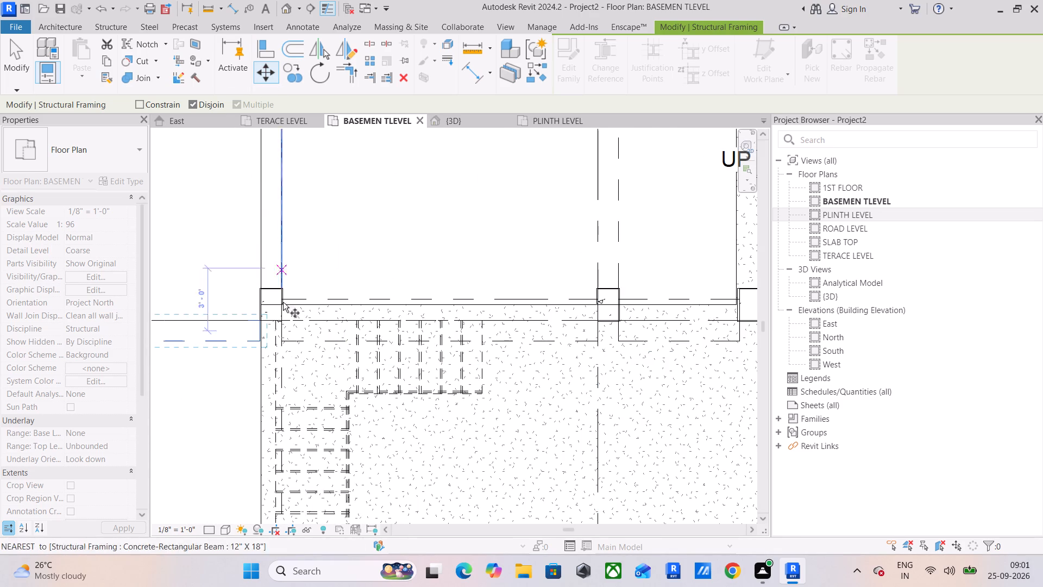
scroll(258, 340, "up", 5)
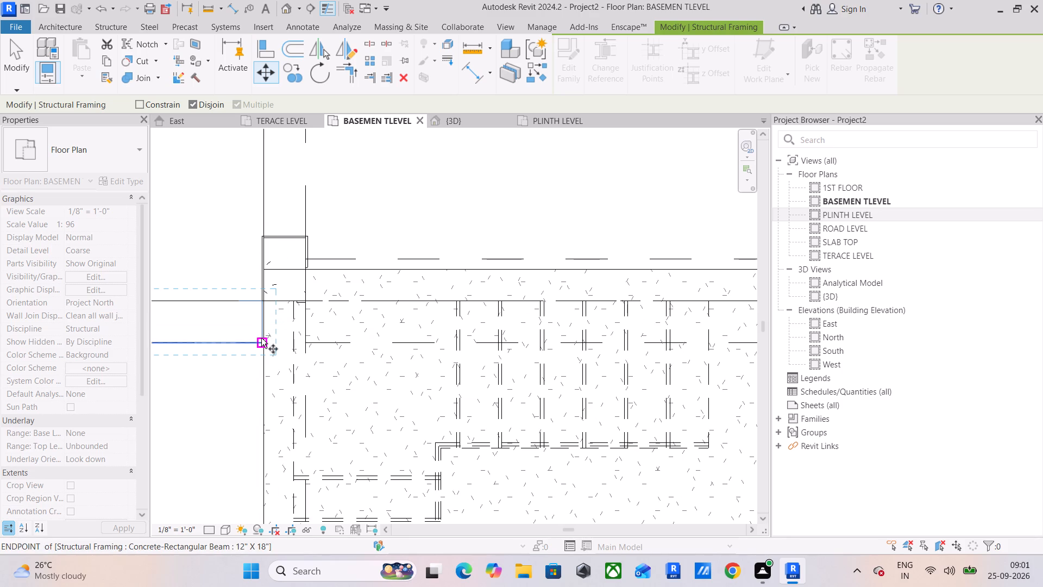
left_click(261, 338)
scroll(264, 298, "up", 9)
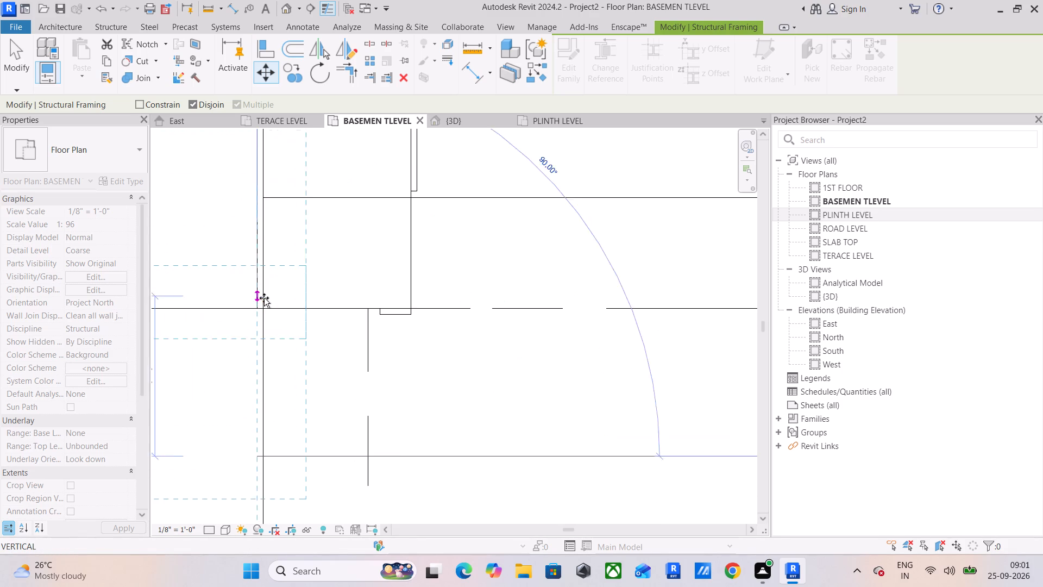
left_click(265, 305)
scroll(267, 309, "down", 10)
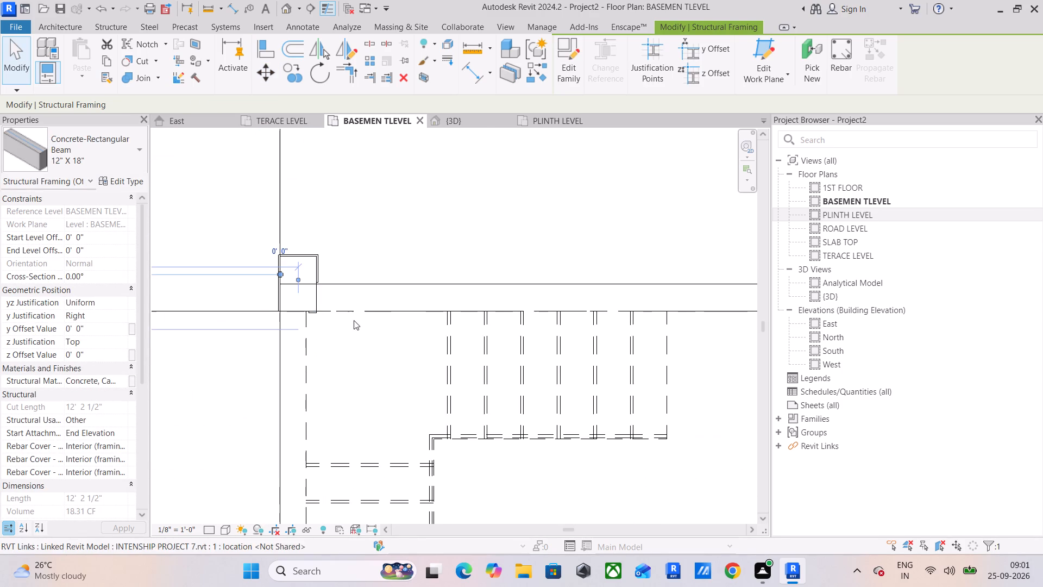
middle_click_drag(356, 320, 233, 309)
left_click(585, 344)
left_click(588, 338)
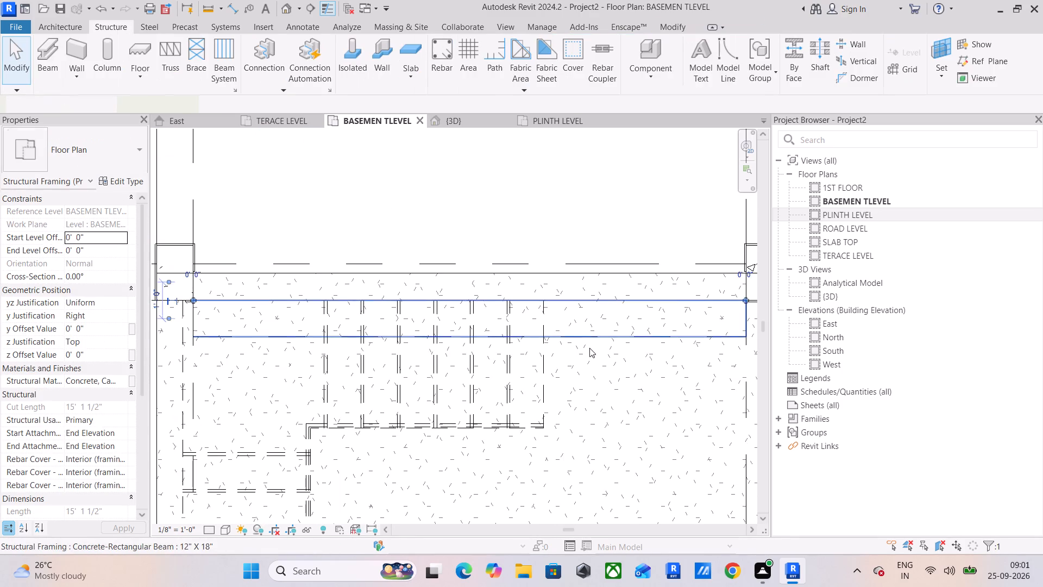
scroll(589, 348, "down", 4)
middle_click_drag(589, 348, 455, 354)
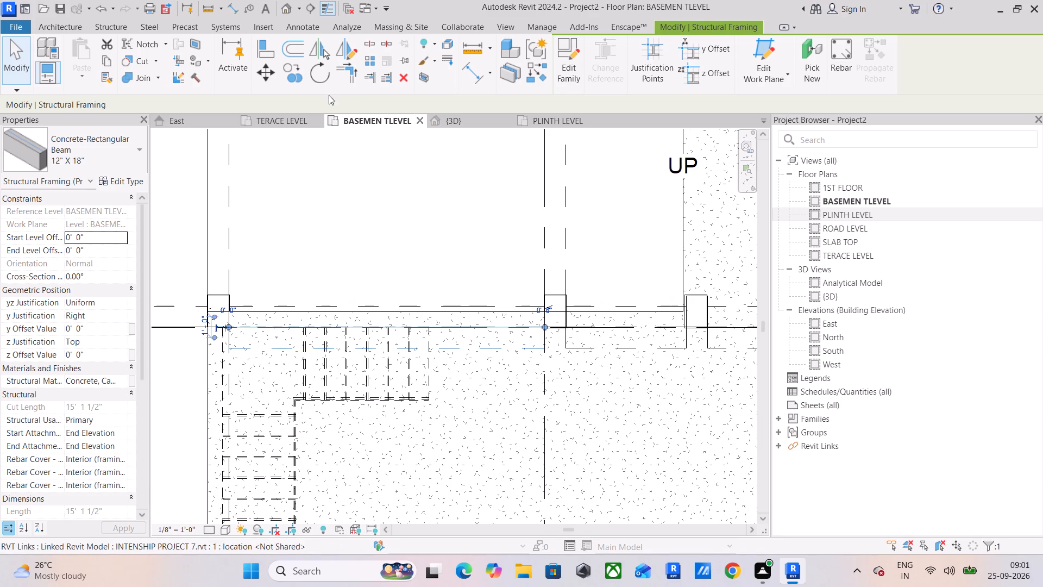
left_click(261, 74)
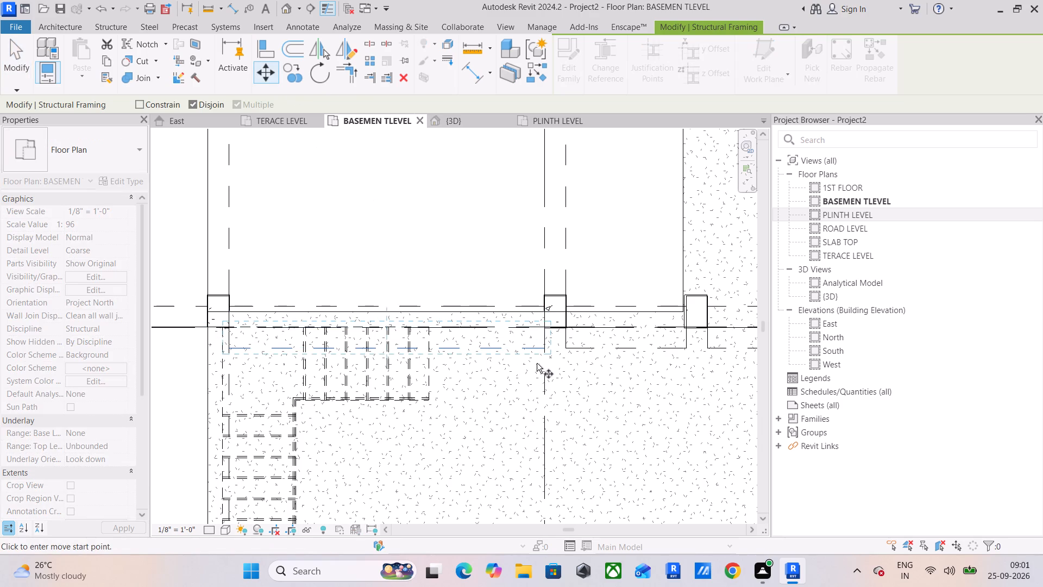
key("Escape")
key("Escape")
Move the five grid B beams inside the slab up 1' 0" so their lower edges align with the column bottoms.
left_click(540, 351)
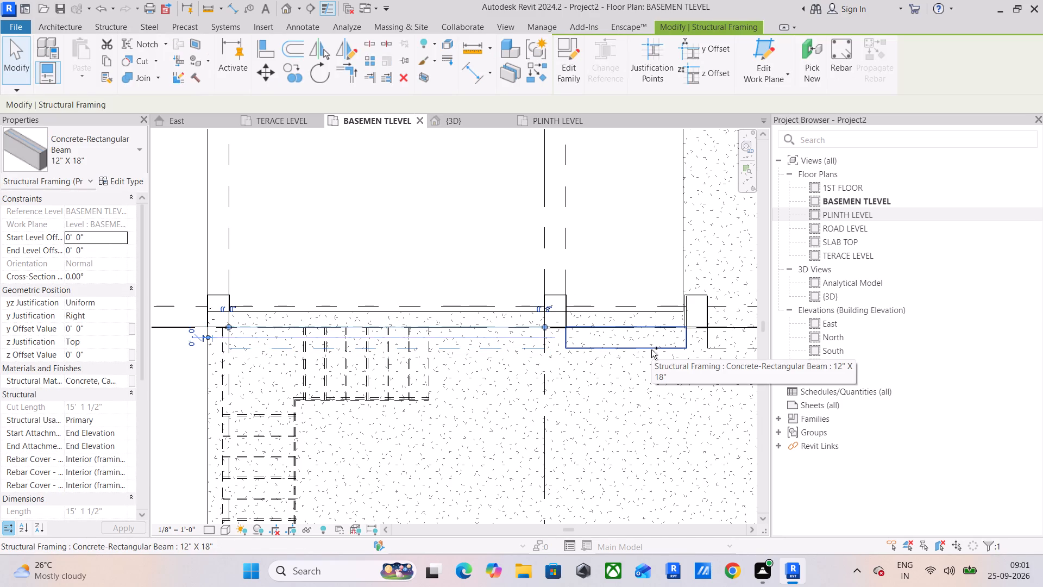
left_click(651, 349, "ctrl")
middle_click_drag(673, 357, 476, 353, "ctrl")
middle_click_drag(607, 353, 401, 351)
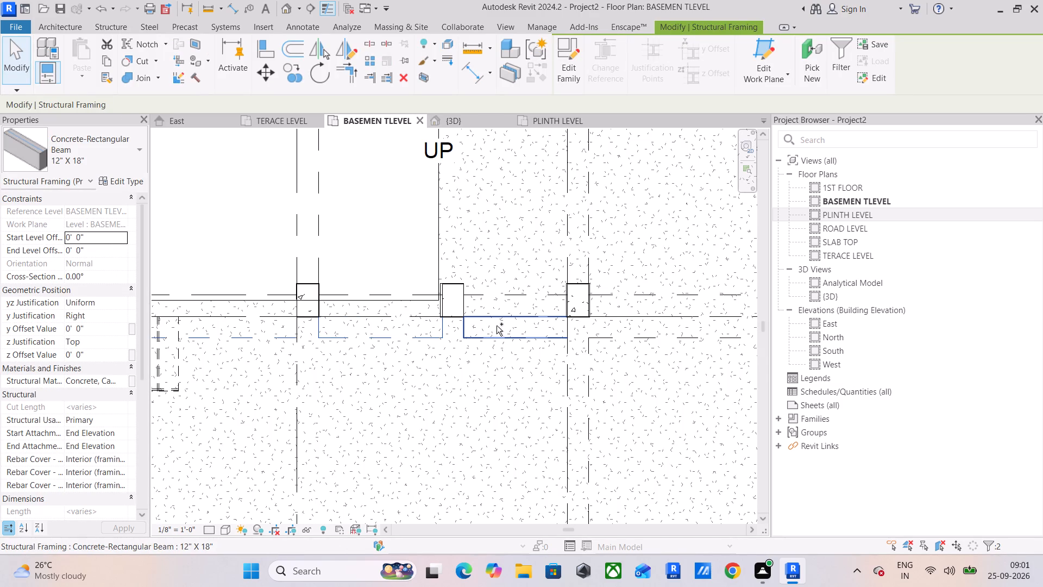
left_click(500, 330, "ctrl")
left_click(659, 335, "ctrl")
middle_click_drag(658, 343, 386, 392)
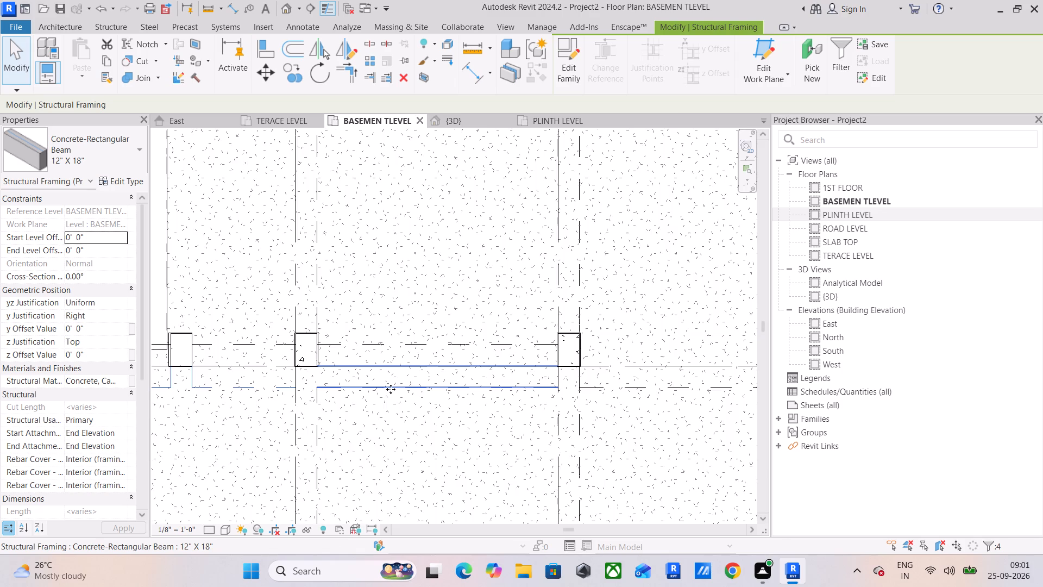
scroll(391, 389, "down", 5)
left_click(515, 389, "ctrl")
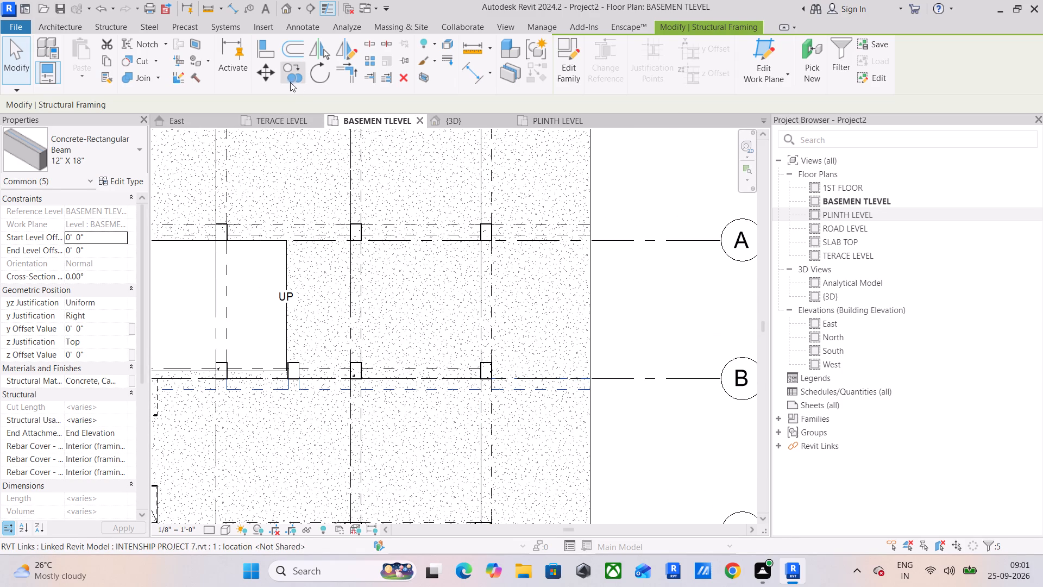
left_click(266, 69)
scroll(494, 416, "up", 5)
scroll(473, 335, "up", 4)
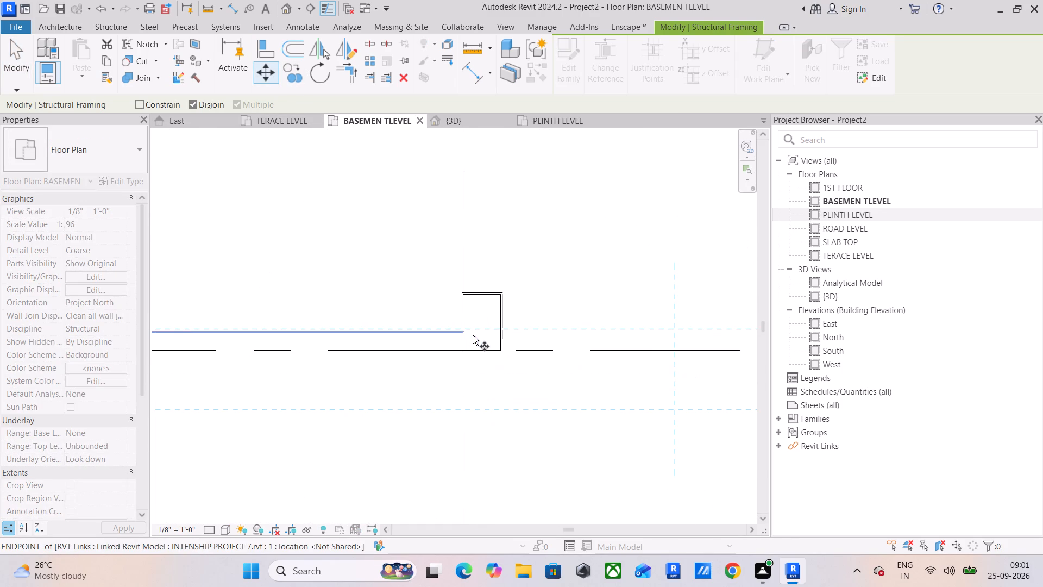
left_click(498, 385)
scroll(509, 342, "up", 6)
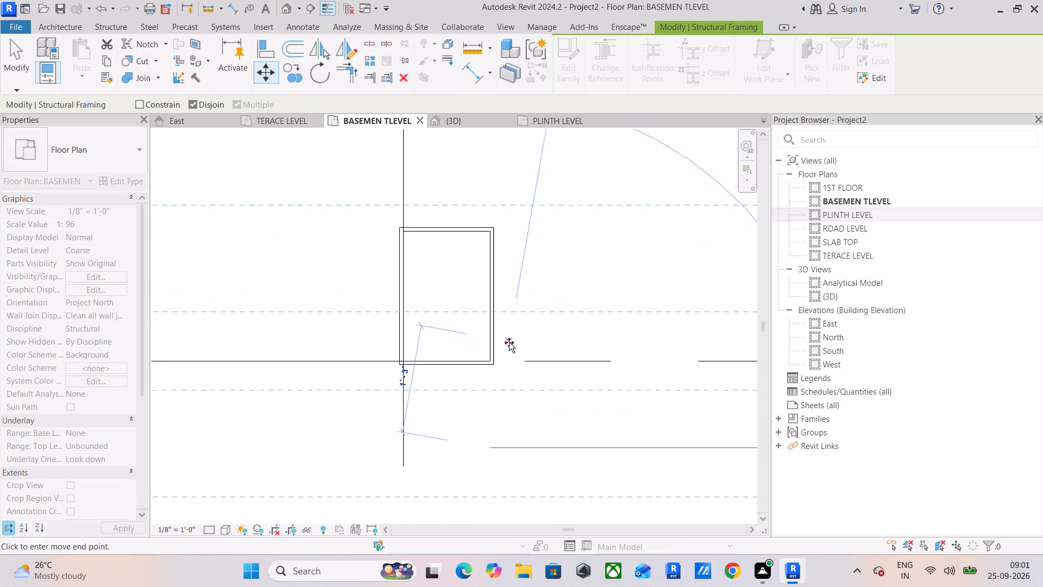
scroll(497, 359, "up", 4)
left_click(487, 361)
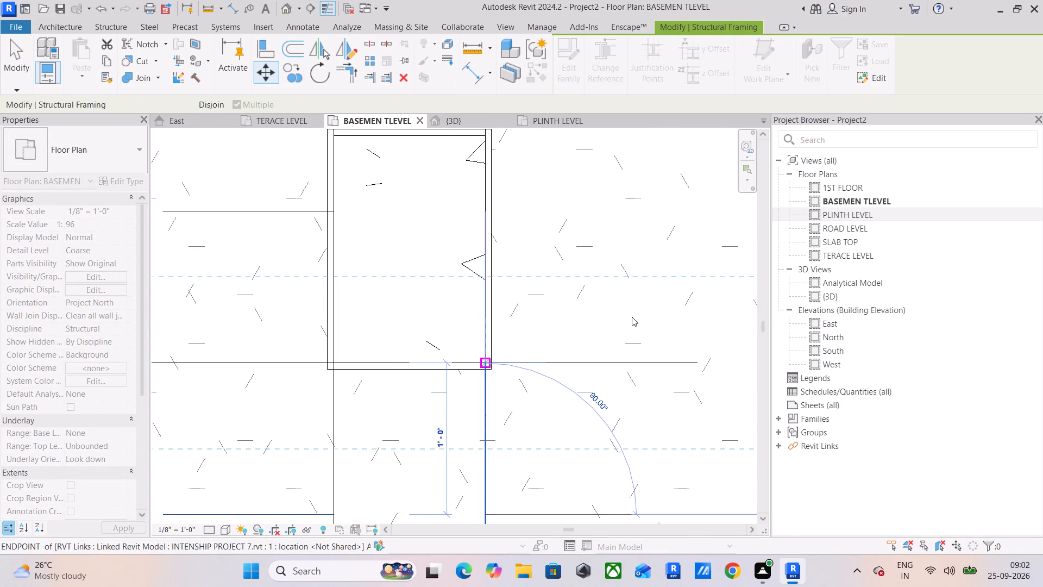
key("Escape")
key("Escape")
key("Escape")
Place a 12" X 18" beam about 10' 10" long on grid C between the two columns nearest the slab's right edge.
scroll(630, 324, "down", 12)
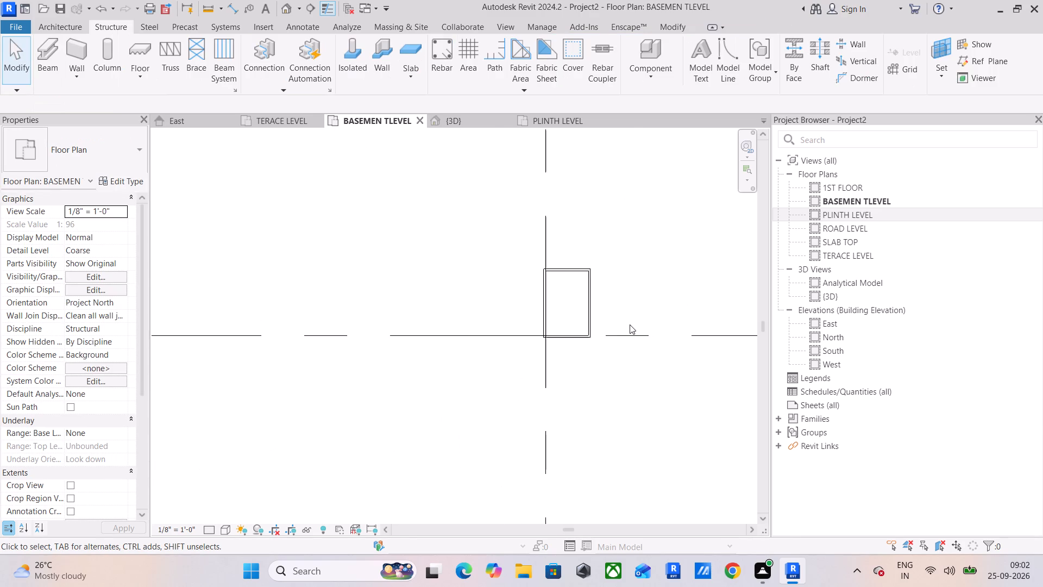
scroll(630, 324, "down", 7)
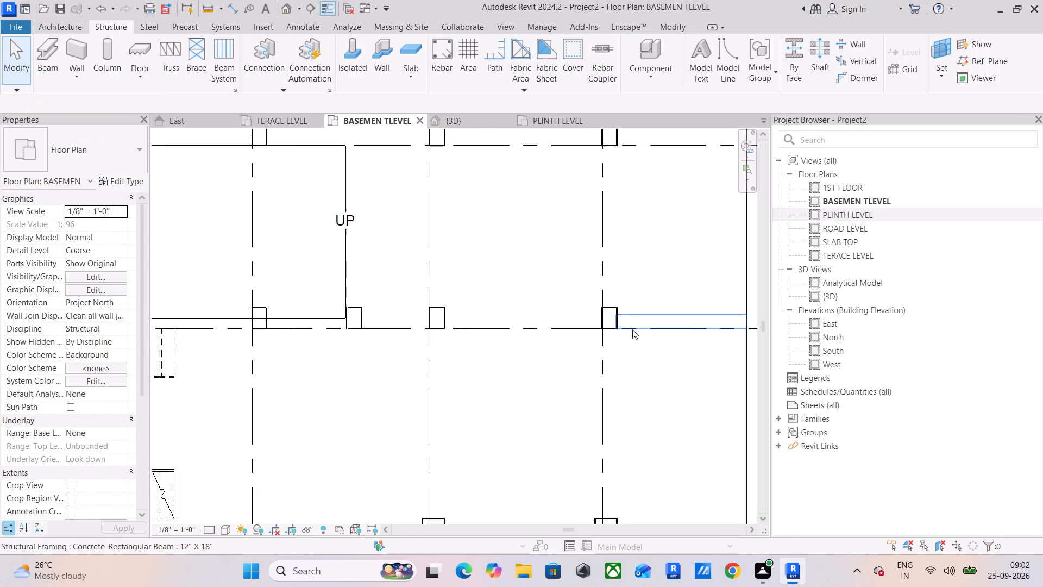
scroll(632, 329, "down", 3)
middle_click_drag(630, 336, 606, 341)
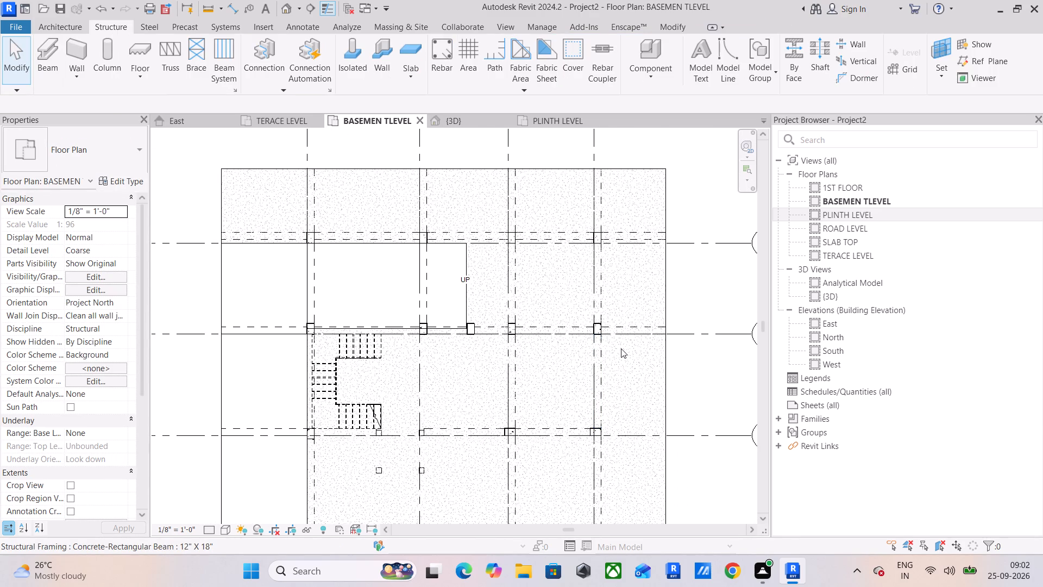
middle_click_drag(626, 370, 609, 259)
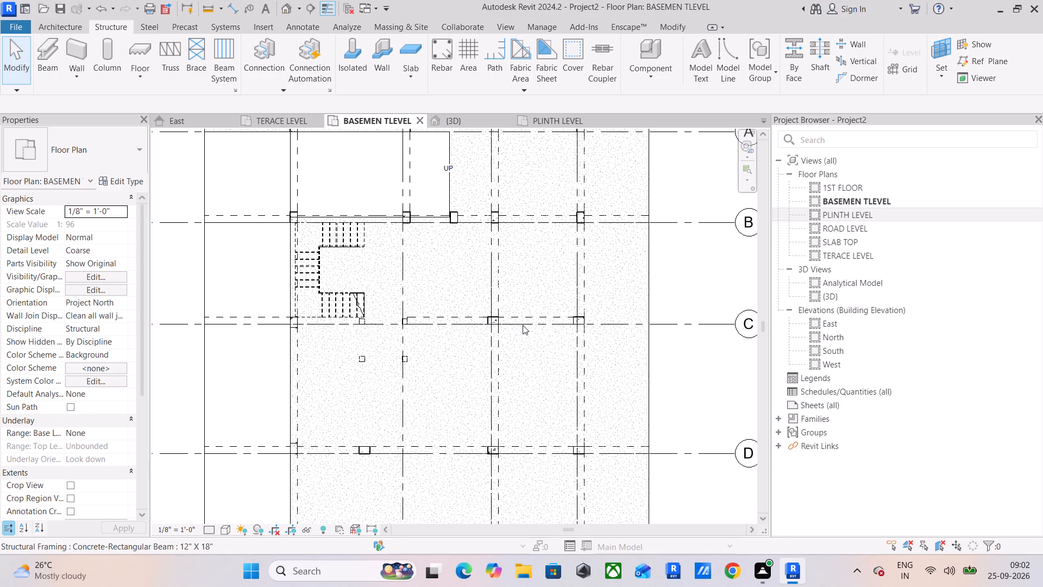
left_click(37, 70)
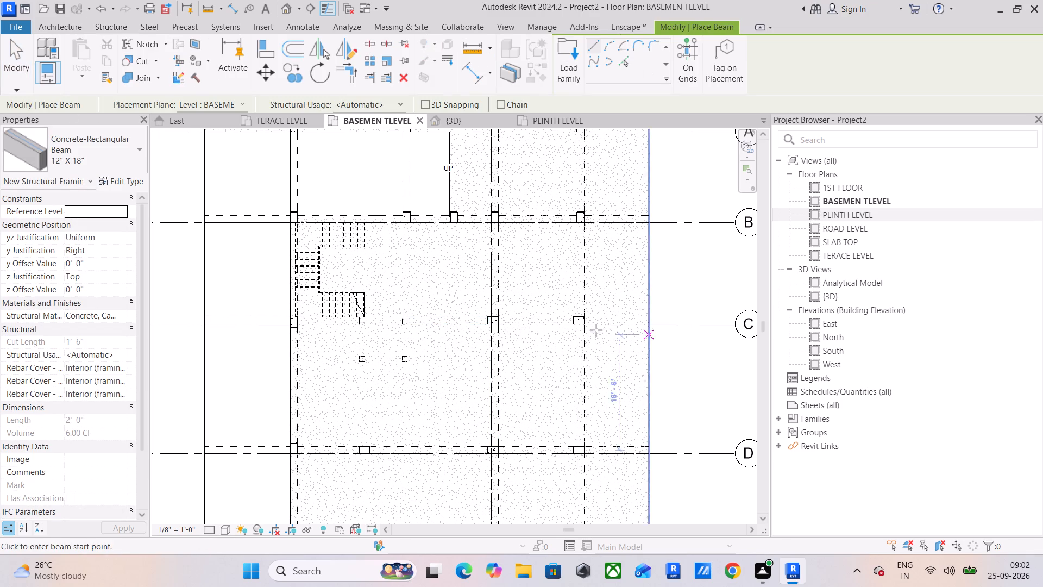
scroll(524, 320, "up", 10)
scroll(451, 330, "up", 8)
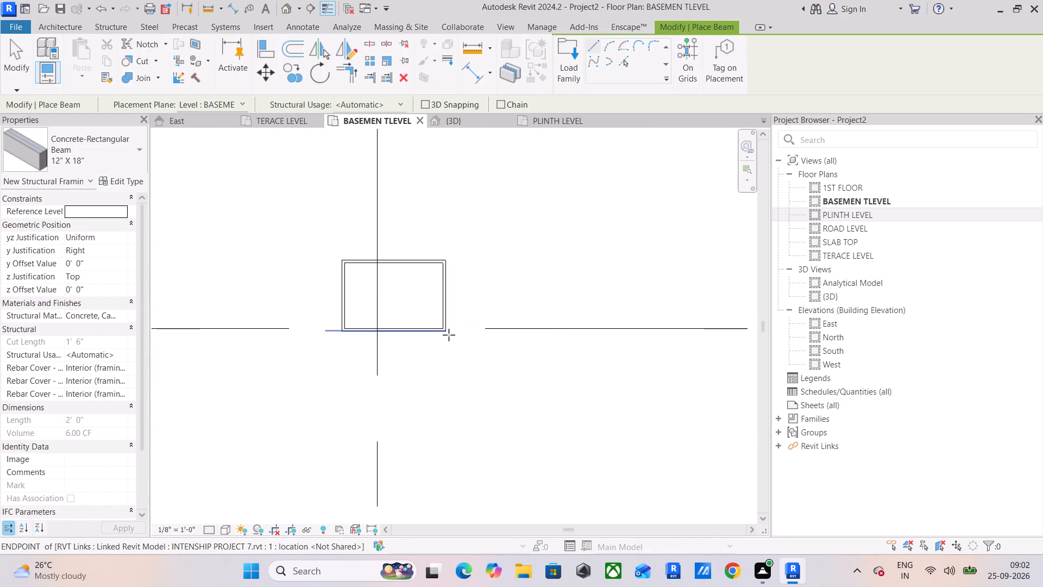
scroll(449, 335, "up", 3)
left_click(435, 319)
scroll(562, 320, "down", 6)
middle_click_drag(703, 337, 203, 313)
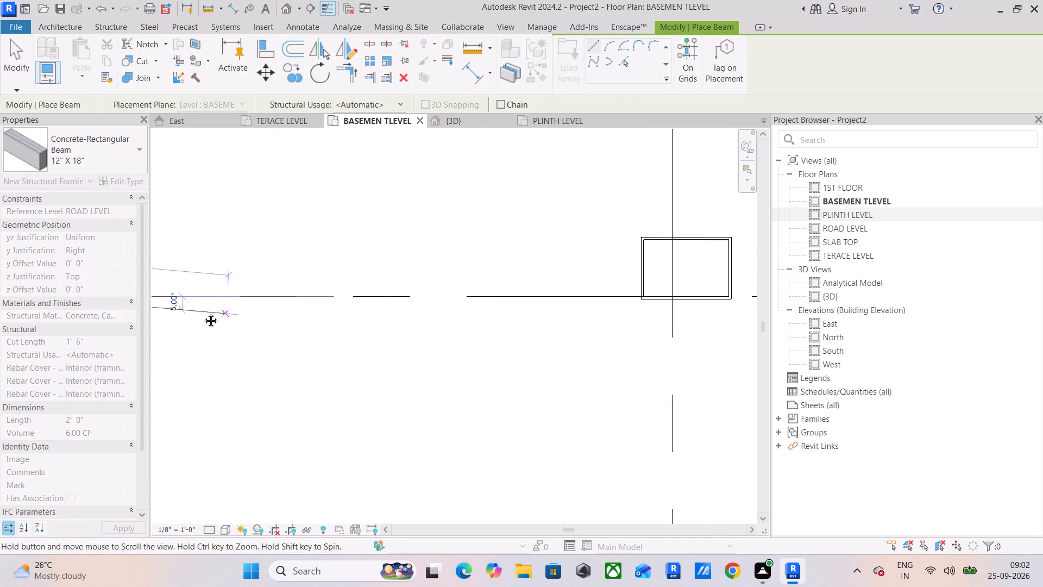
middle_click_drag(203, 313, 202, 313)
scroll(630, 293, "up", 4)
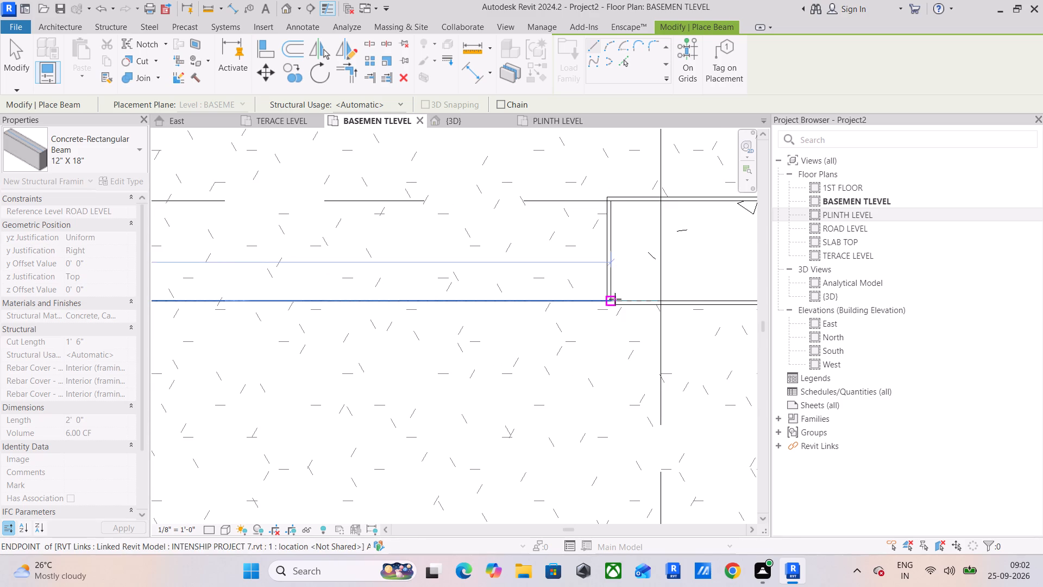
left_click(619, 299)
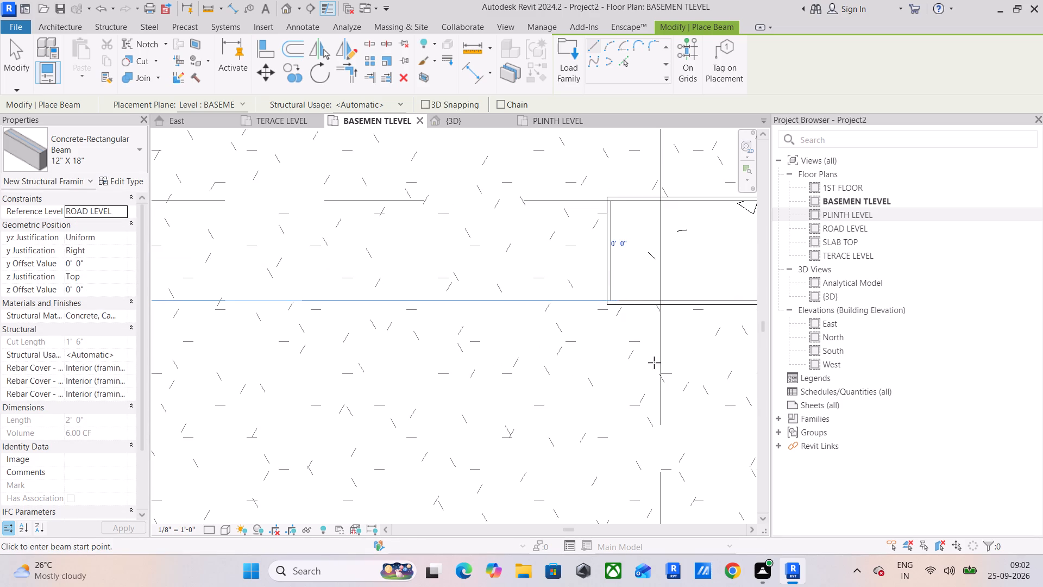
Place a 12" X 18" beam on grid C from the bottom corner of the last column out to the slab's right edge.
middle_click_drag(652, 364, 340, 379)
left_click(449, 313)
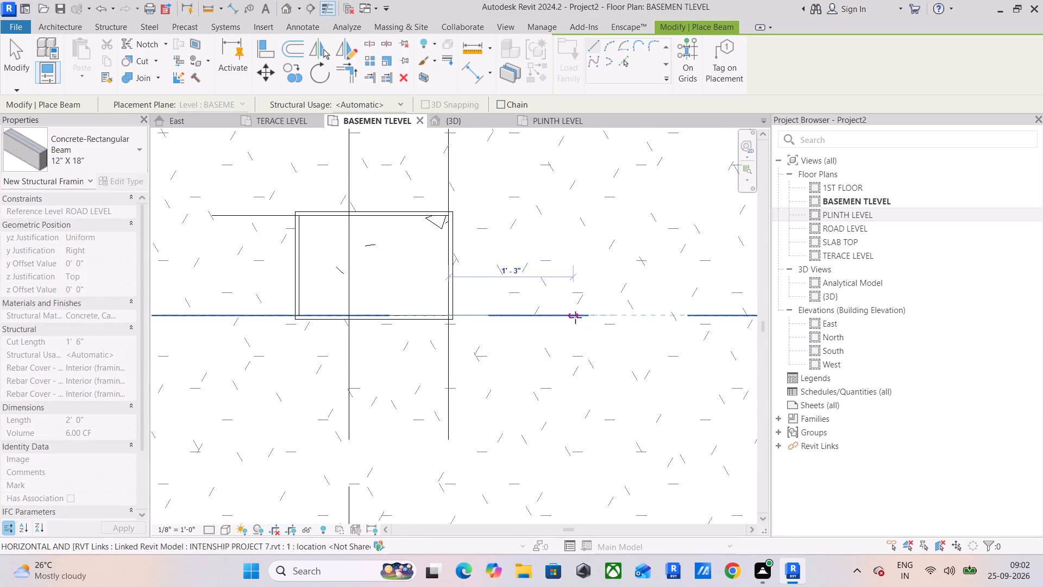
middle_click_drag(486, 317, 262, 317)
scroll(484, 357, "down", 5)
middle_click_drag(574, 336, 186, 342)
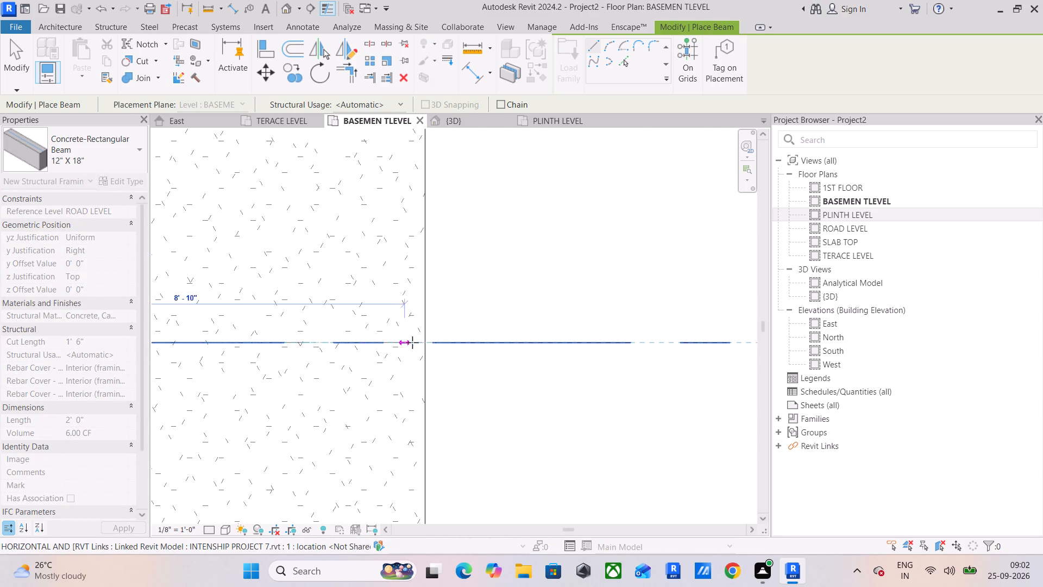
left_click(424, 340)
scroll(411, 329, "down", 10)
middle_click_drag(395, 340, 544, 353)
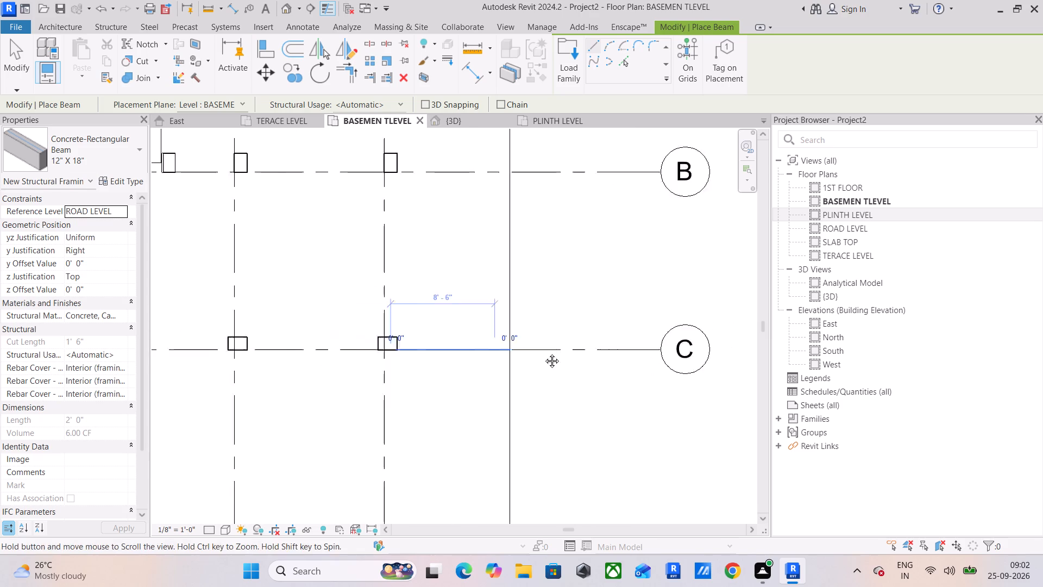
middle_click_drag(544, 353, 550, 352)
scroll(332, 362, "down", 1)
middle_click_drag(332, 362, 374, 361)
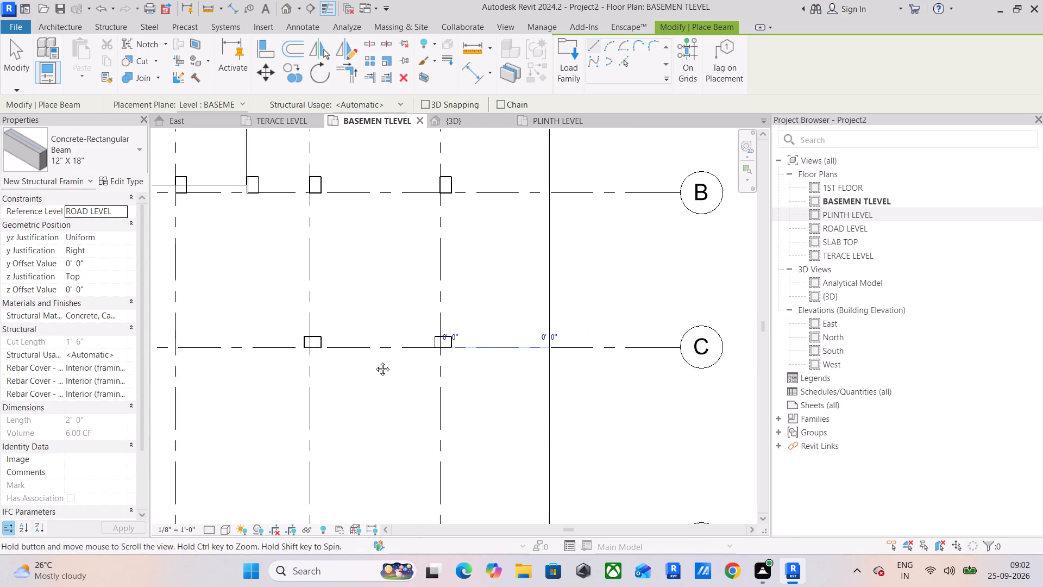
middle_click_drag(374, 361, 436, 350)
key("Escape")
key("Escape")
key("Escape")
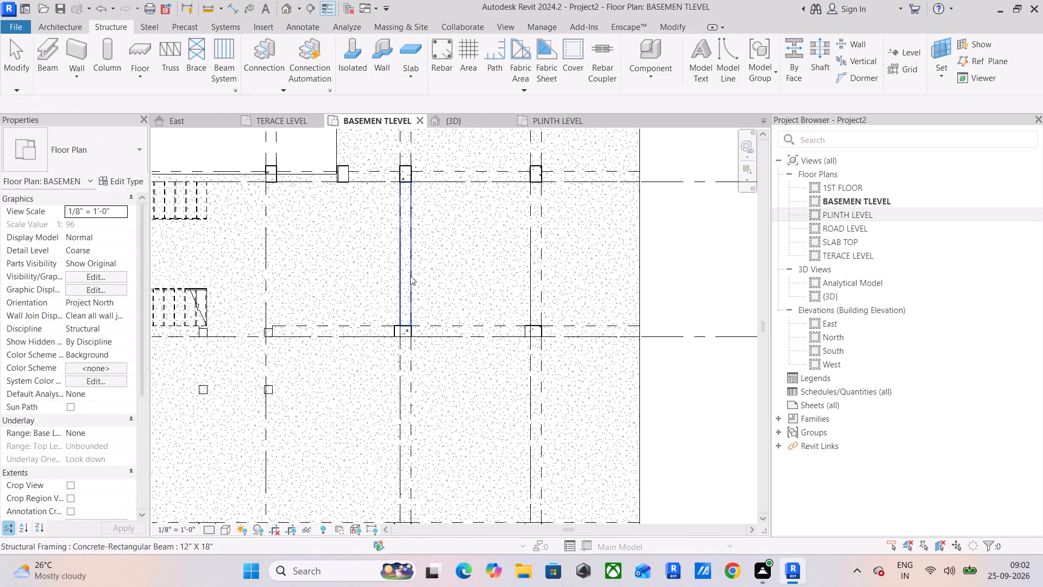
Inspect the 12" X 18" beams along the column lines and grids in the slab's interior.
left_click(409, 275)
left_click(440, 325)
left_click(537, 270)
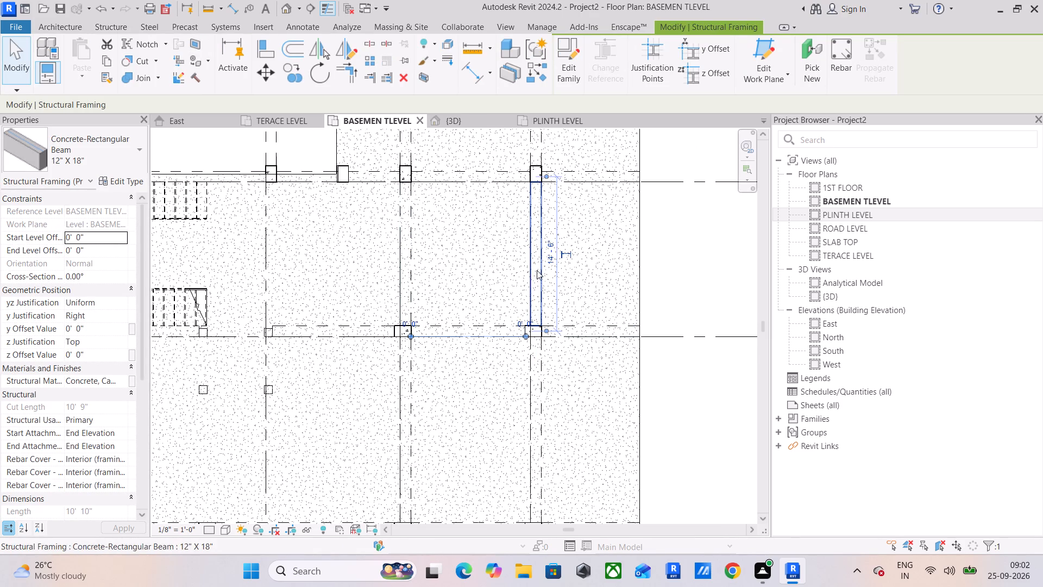
left_click(585, 335)
left_click(537, 404)
left_click(401, 419)
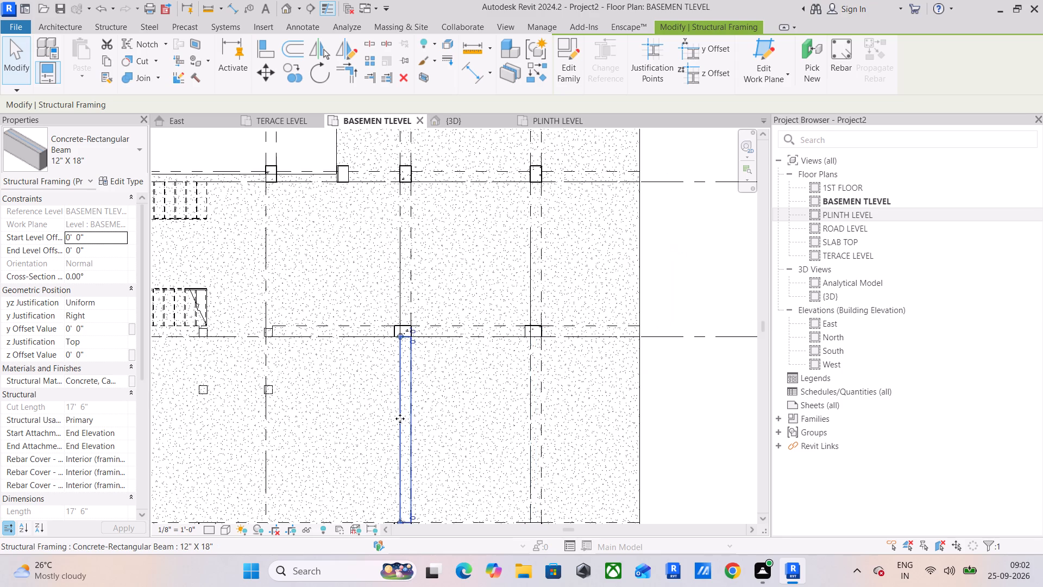
scroll(399, 419, "down", 4)
middle_click_drag(414, 420, 632, 360)
left_click(450, 395)
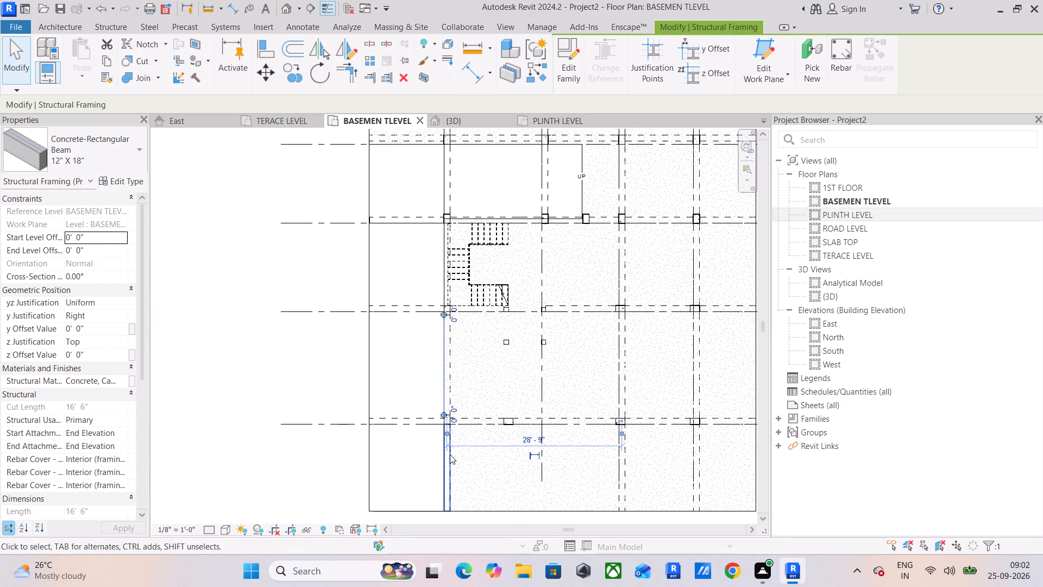
left_click(449, 467)
Inspect the 12" X 18" beams running from the outer columns to the slab's left, top and right edges.
left_click(381, 411)
left_click(391, 417)
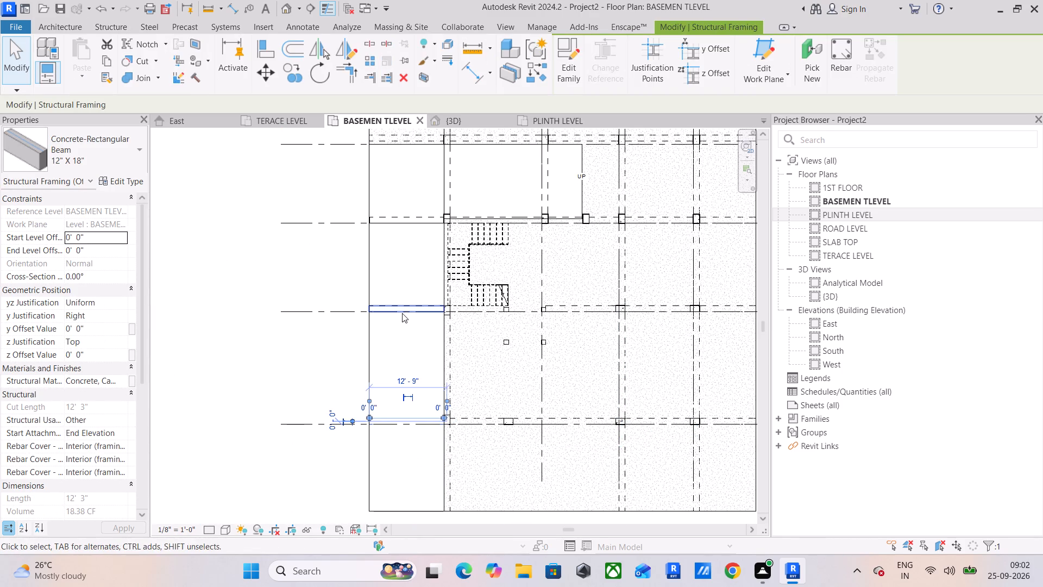
left_click(404, 310)
left_click(403, 220)
middle_click_drag(404, 220, 410, 356)
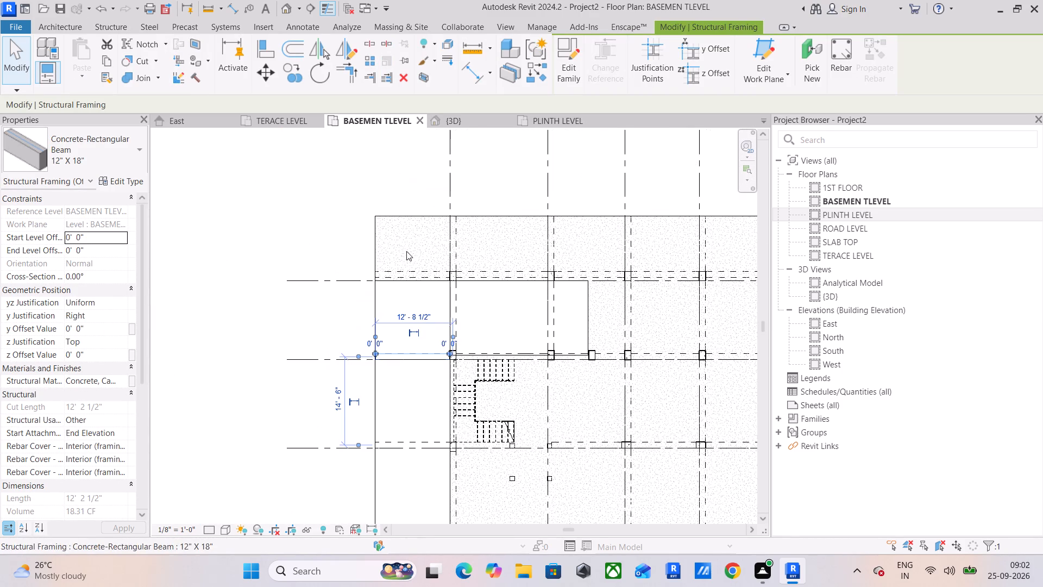
left_click(409, 273)
left_click(452, 238)
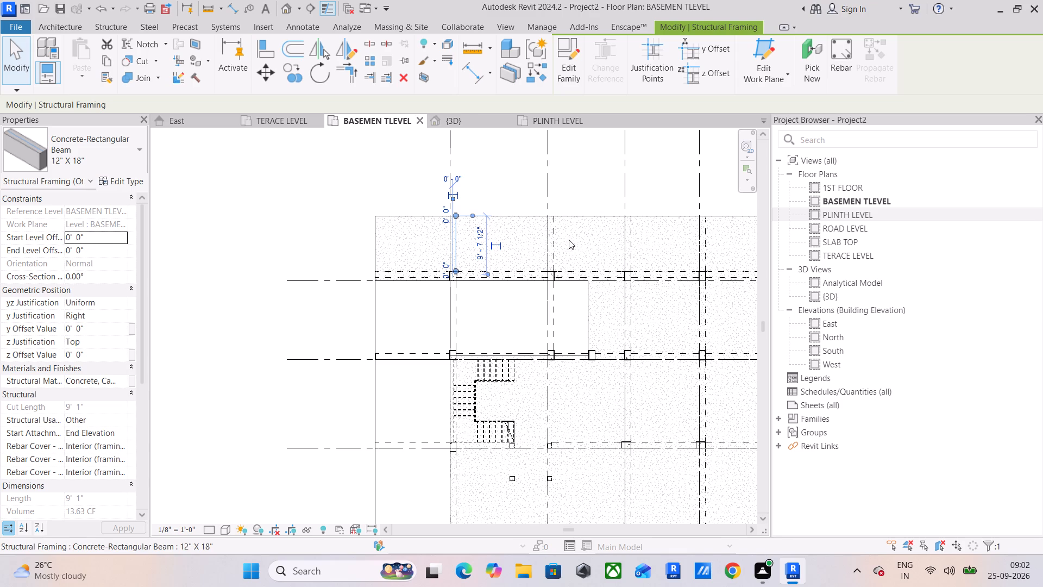
left_click(553, 240)
left_click(622, 238)
left_click(706, 240)
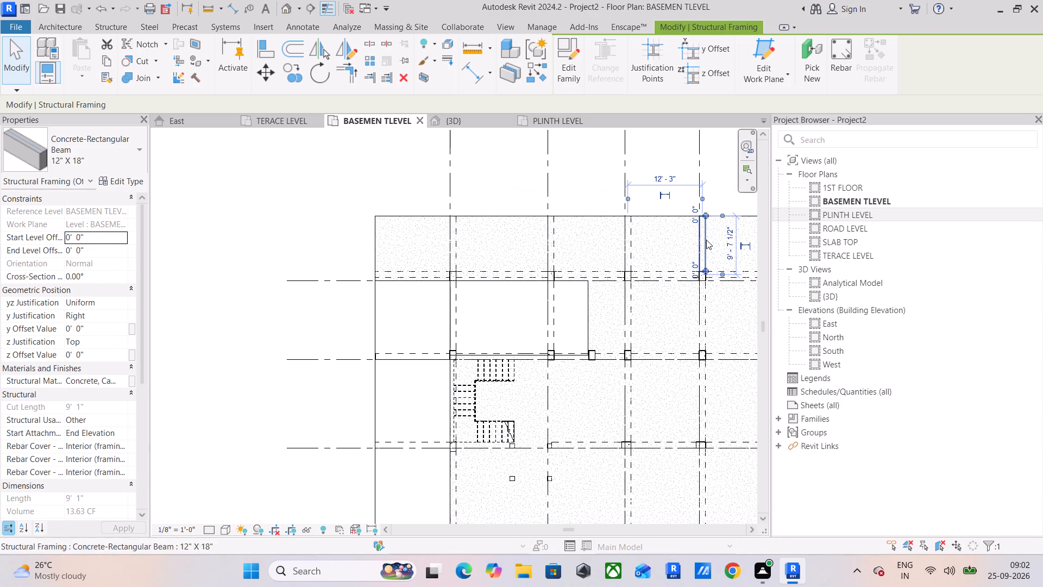
middle_click_drag(374, 301, 297, 304)
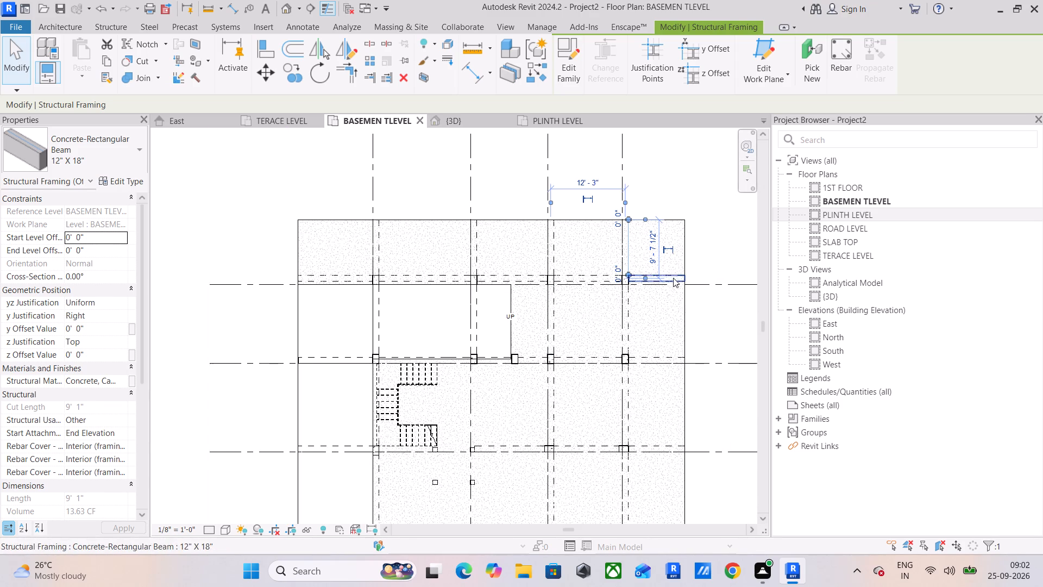
left_click(673, 276)
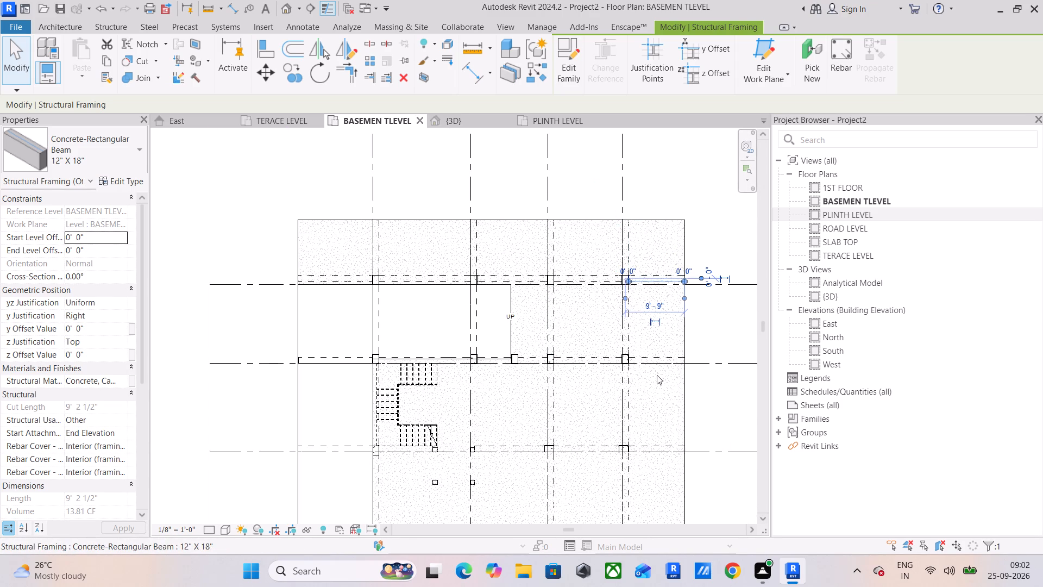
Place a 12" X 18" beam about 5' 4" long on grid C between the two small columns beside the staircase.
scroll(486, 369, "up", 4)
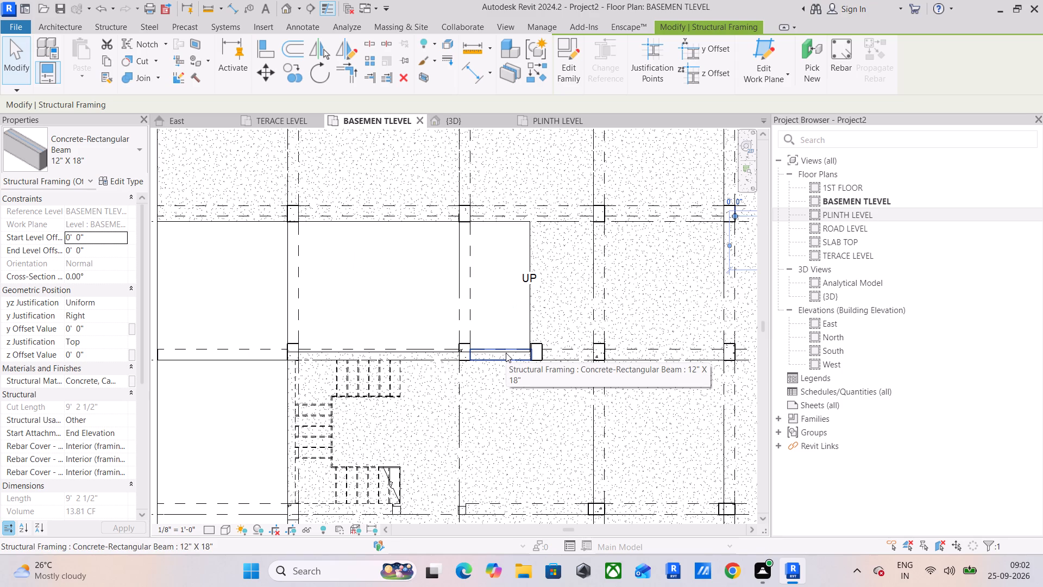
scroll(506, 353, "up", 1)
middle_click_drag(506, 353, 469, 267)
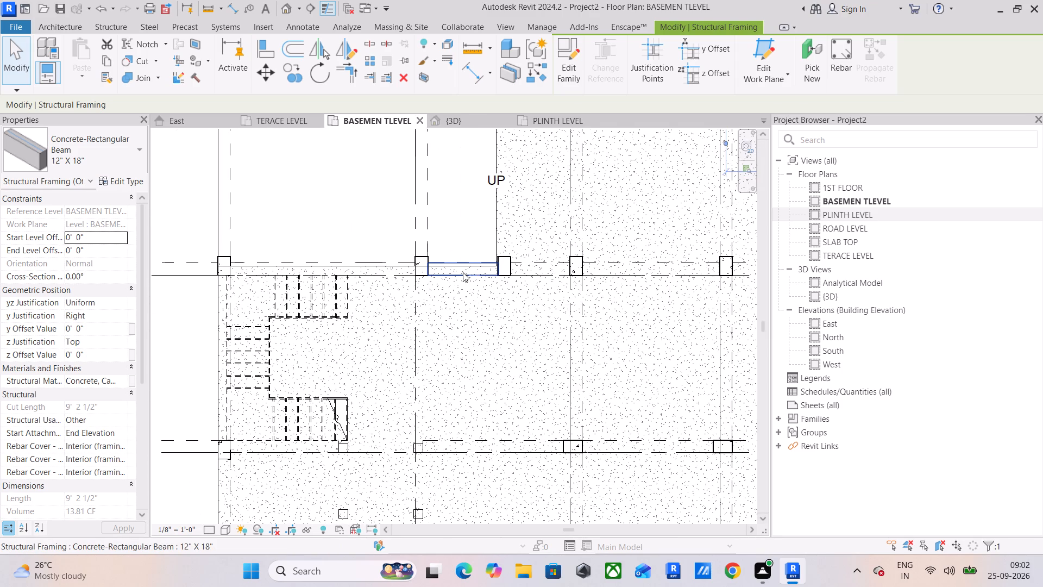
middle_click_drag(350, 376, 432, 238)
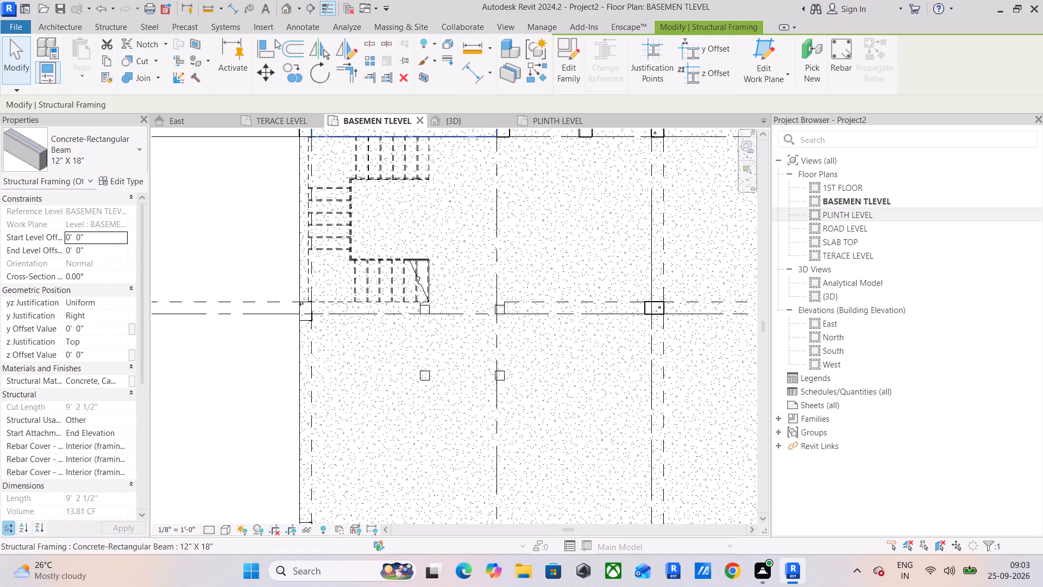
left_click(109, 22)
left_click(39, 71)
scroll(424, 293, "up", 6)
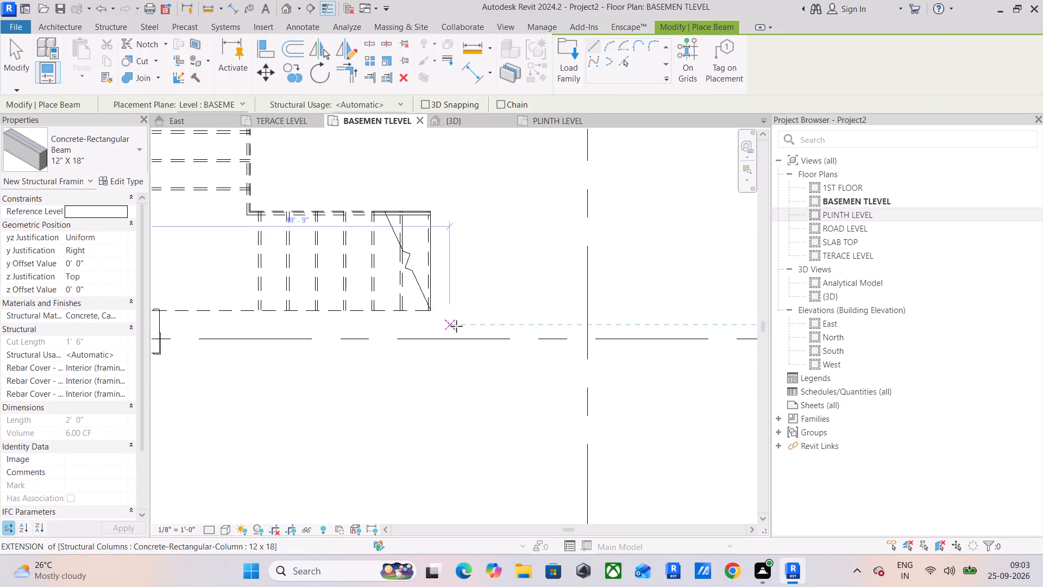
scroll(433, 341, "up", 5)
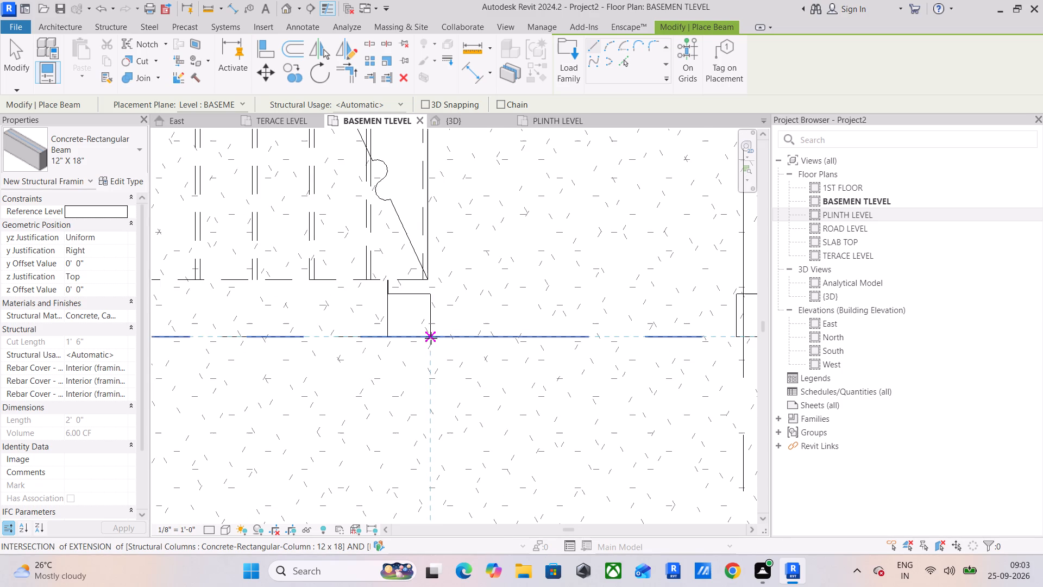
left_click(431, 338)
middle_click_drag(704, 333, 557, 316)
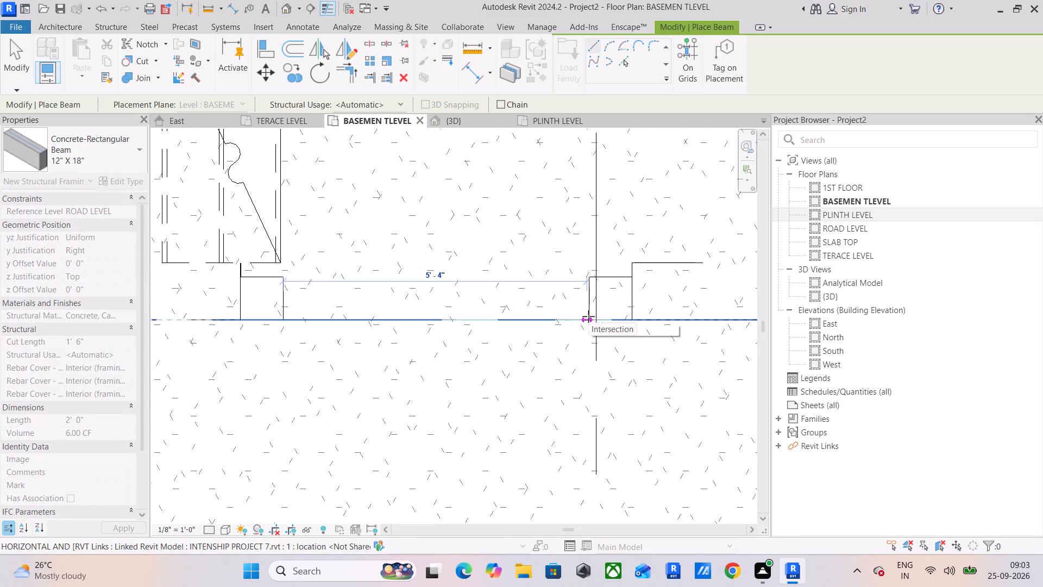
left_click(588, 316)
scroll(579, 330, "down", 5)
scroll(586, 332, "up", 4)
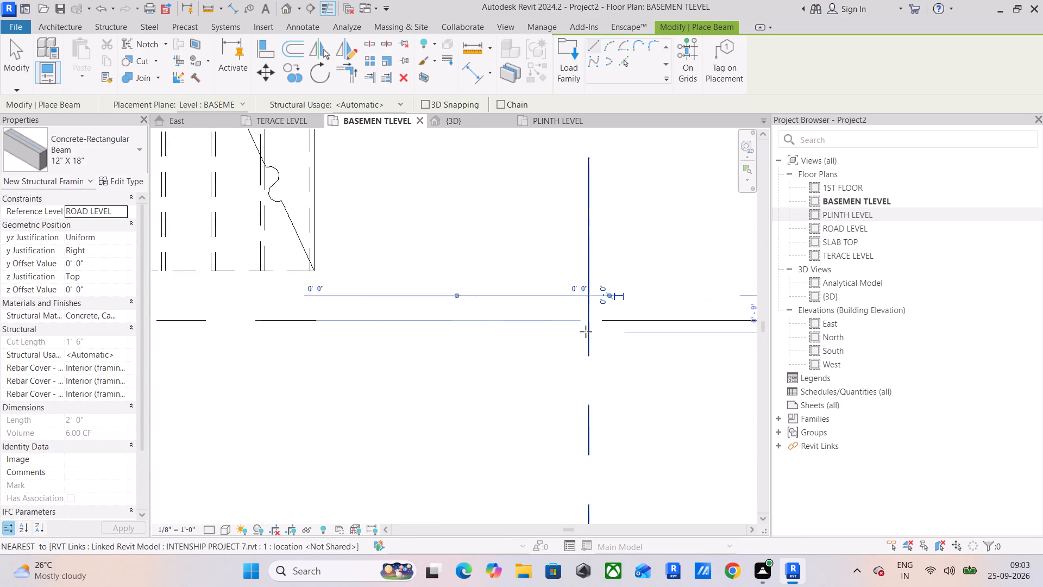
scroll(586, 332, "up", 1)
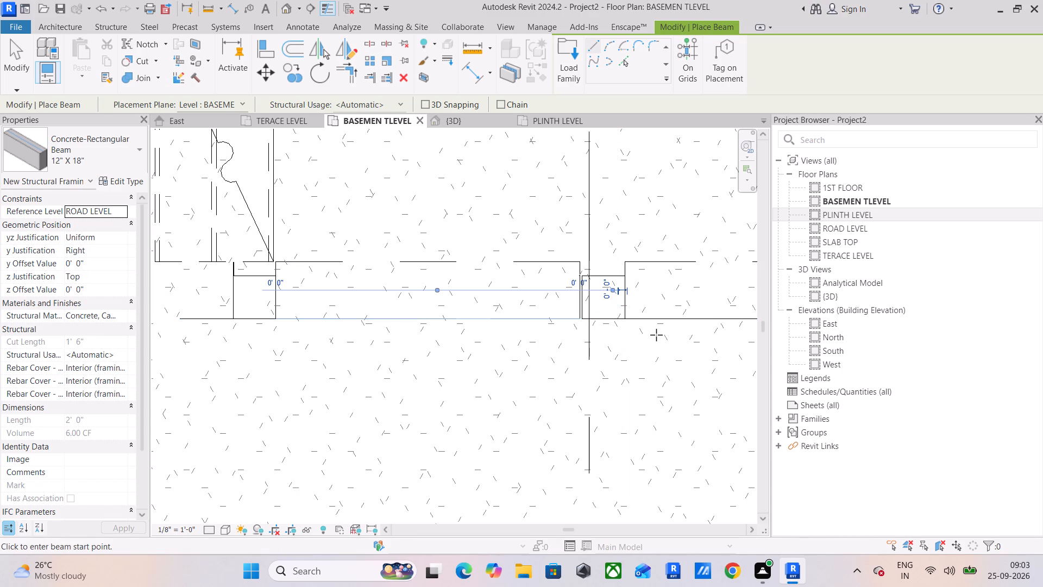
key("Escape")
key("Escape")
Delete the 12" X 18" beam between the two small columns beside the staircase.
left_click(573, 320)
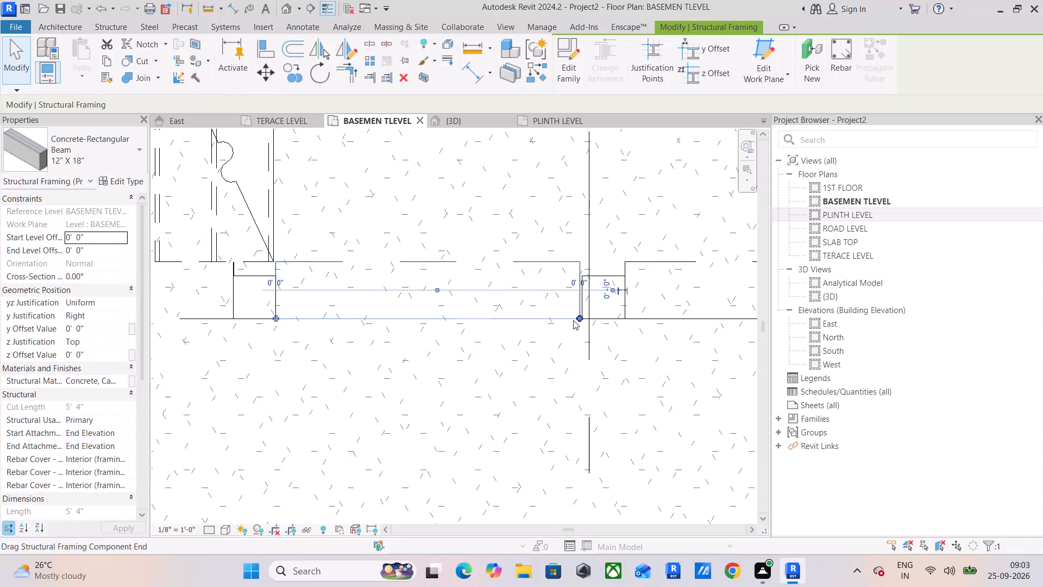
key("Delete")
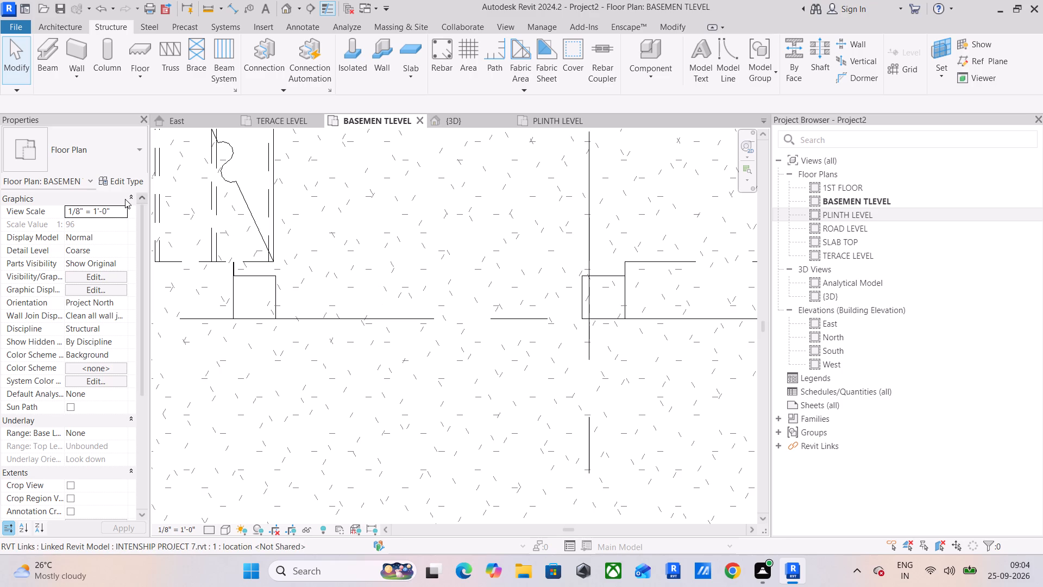
Duplicate the 12" X 18" concrete beam type as 9" X 18" and set its width b to 9".
left_click(37, 51)
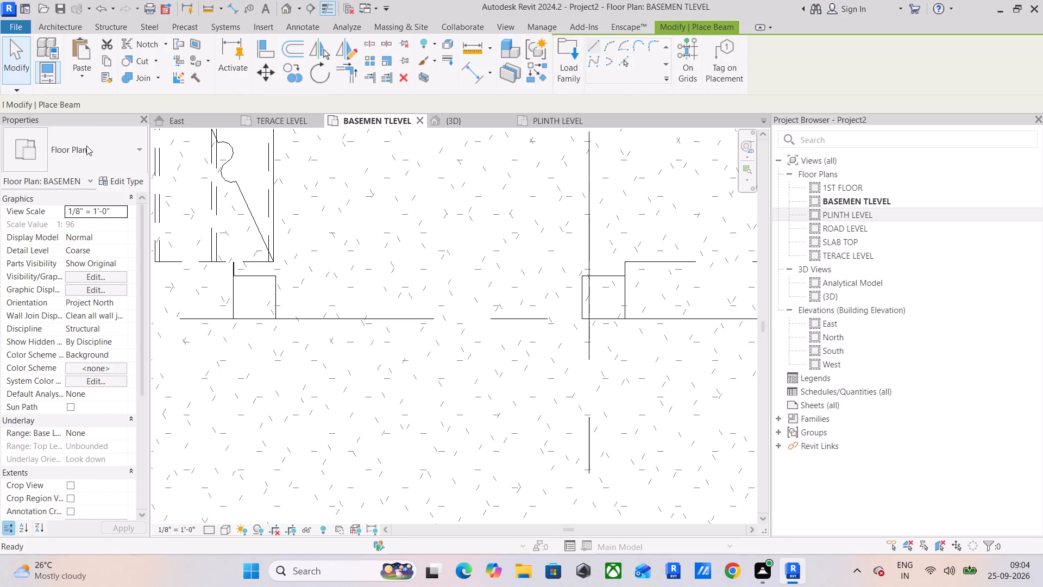
left_click(134, 180)
left_click(675, 123)
left_click(677, 115)
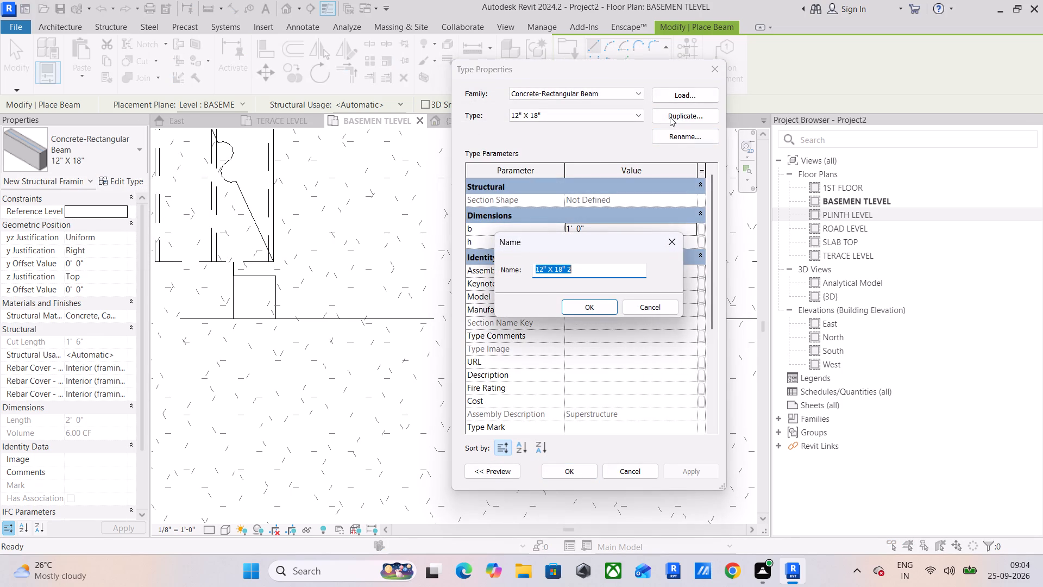
type("9\" X")
key("space")
key("1")
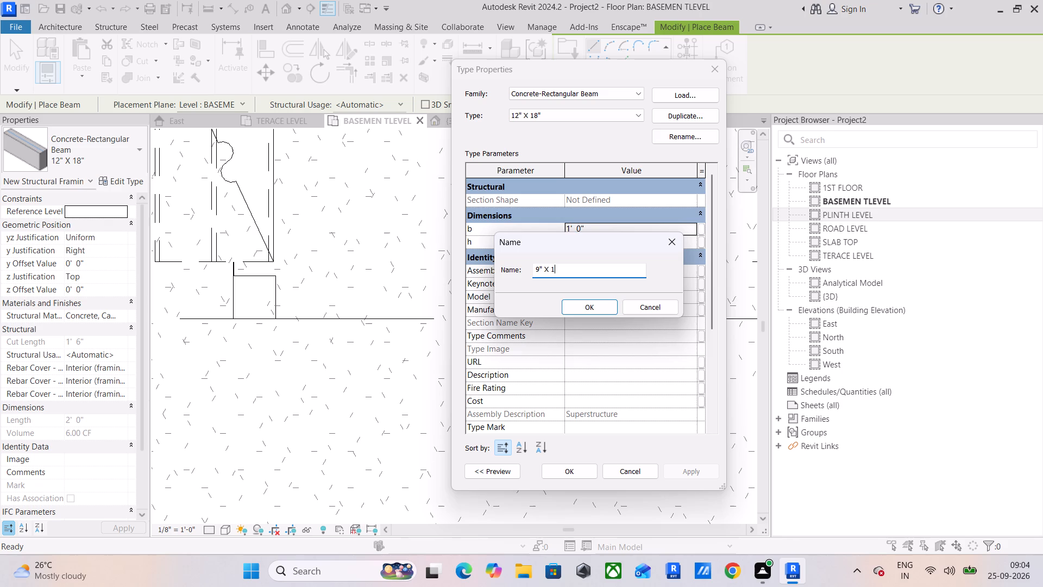
type("8\"")
key("Return")
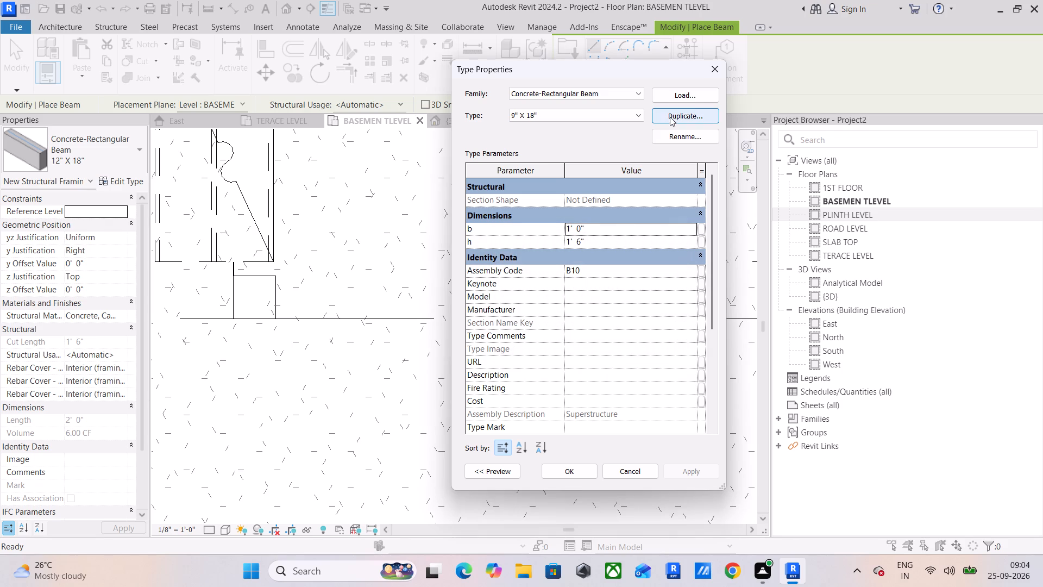
left_click(611, 226)
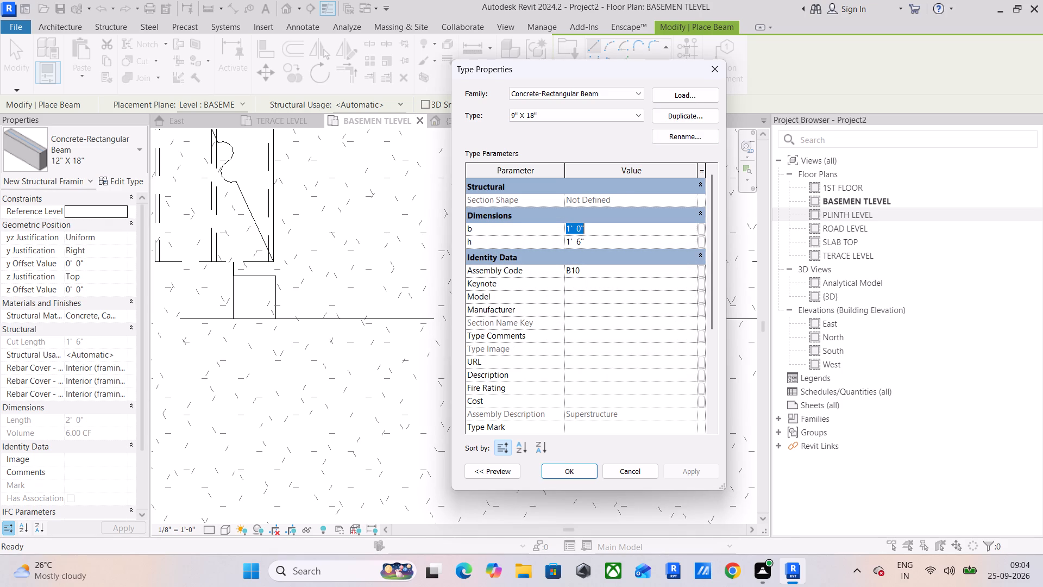
type("9\"")
key("Return")
left_click(677, 470)
left_click(568, 473)
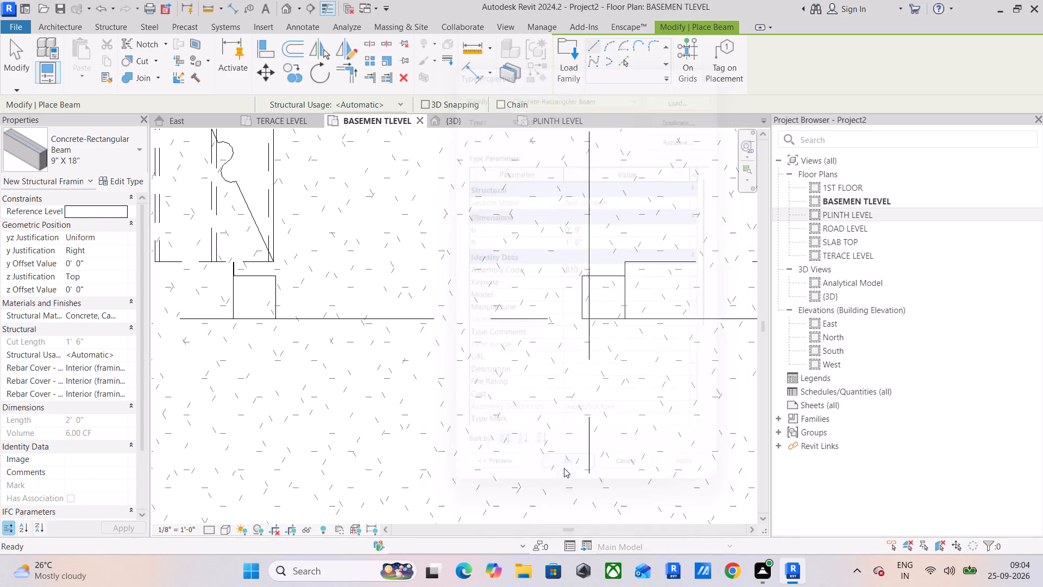
Place a 9" X 18" beam on grid C between the bottom corners of the two small columns beside the staircase.
left_click(278, 320)
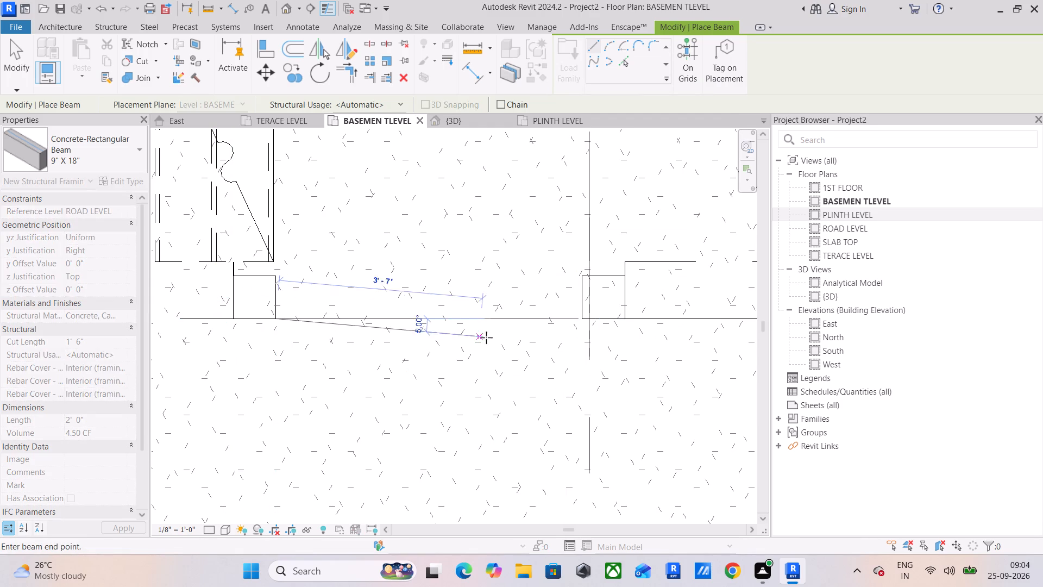
scroll(586, 322, "up", 5)
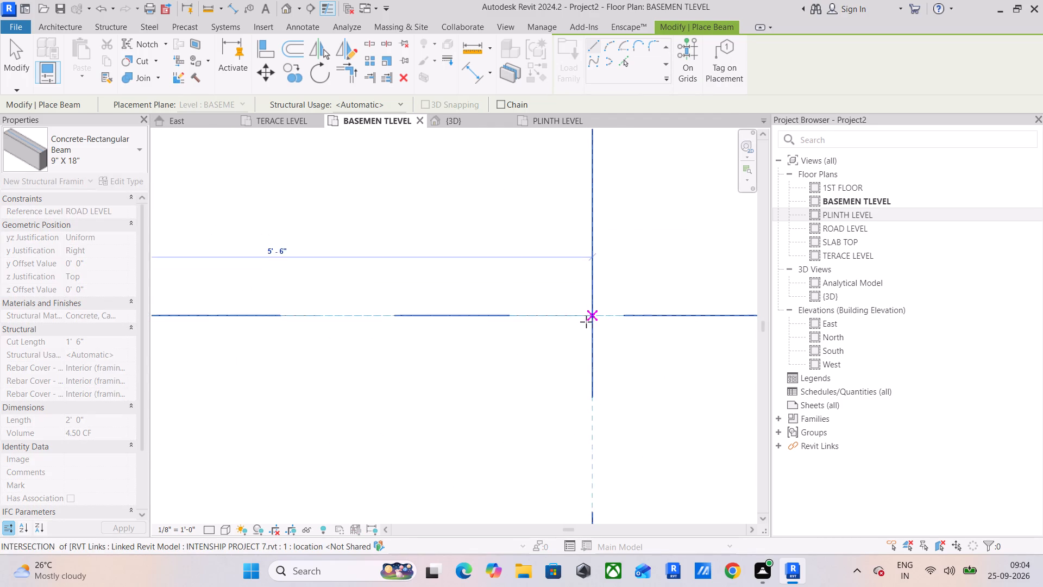
left_click(579, 315)
Place a vertical 9" X 18" beam from the right small column on grid C down to the small column below it.
scroll(579, 316, "down", 6)
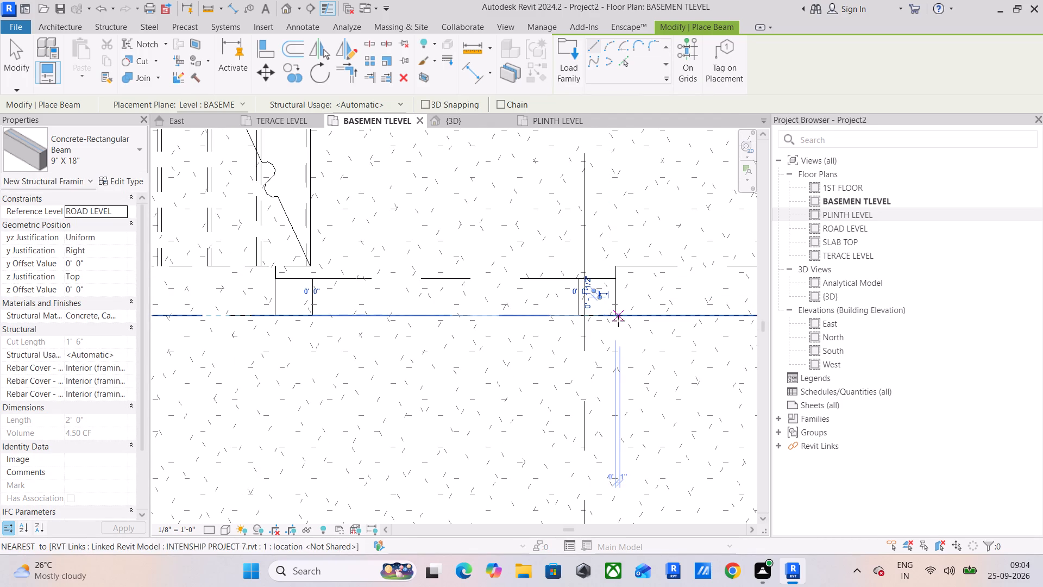
middle_click_drag(615, 322, 475, 229)
left_click_drag(440, 223, 443, 305)
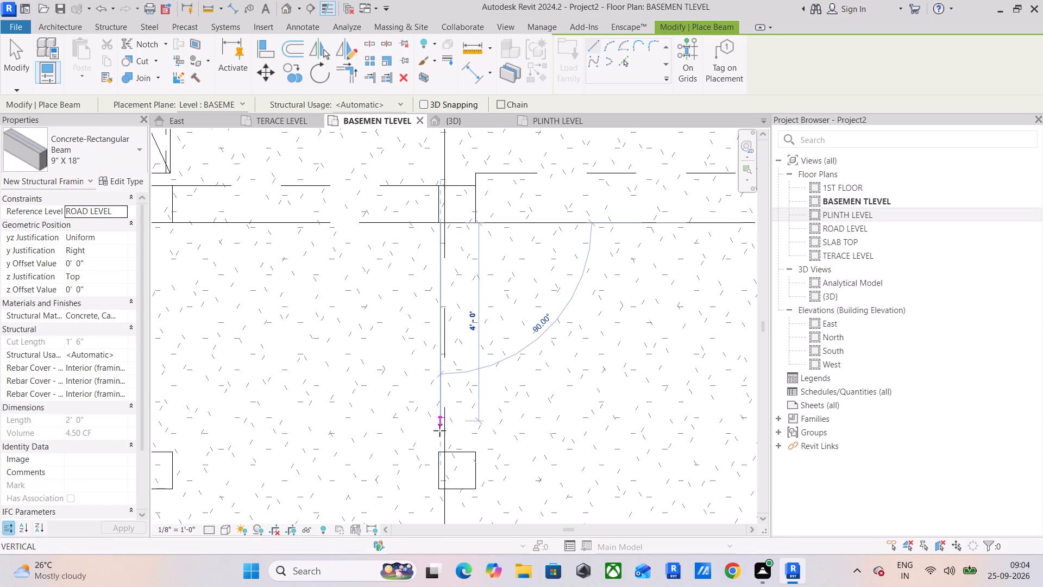
scroll(435, 452, "up", 11)
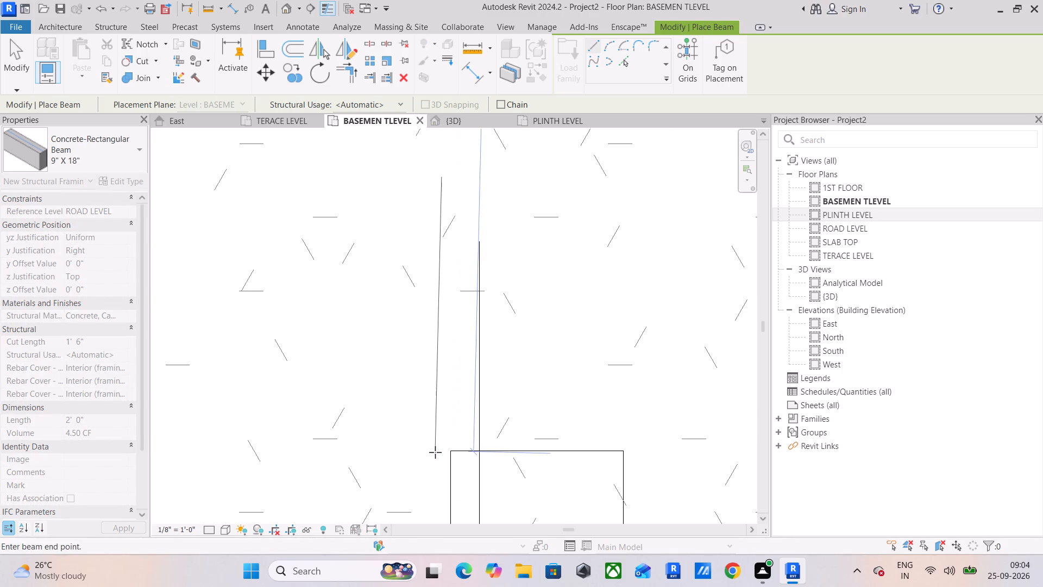
left_click(453, 451)
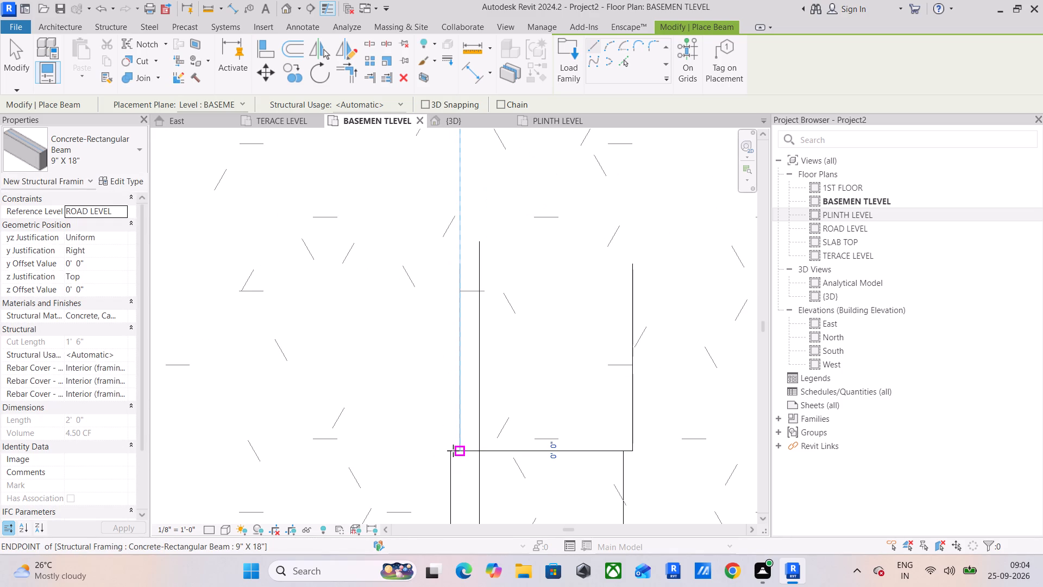
Place a horizontal 9" X 18" beam about 5' 5" long between the facing top corners of the two lower small columns.
scroll(453, 451, "down", 11)
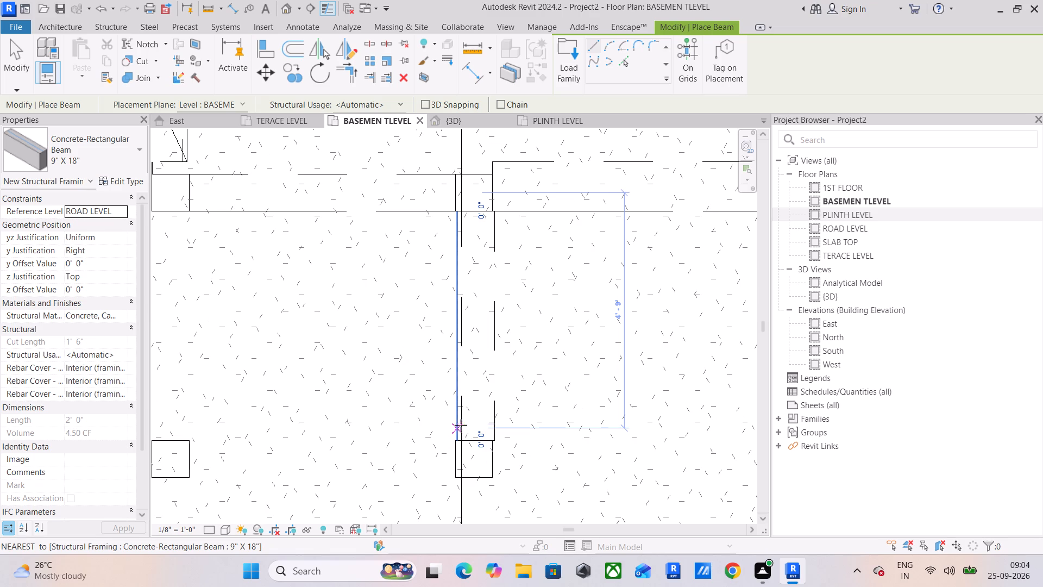
middle_click_drag(399, 435, 573, 389)
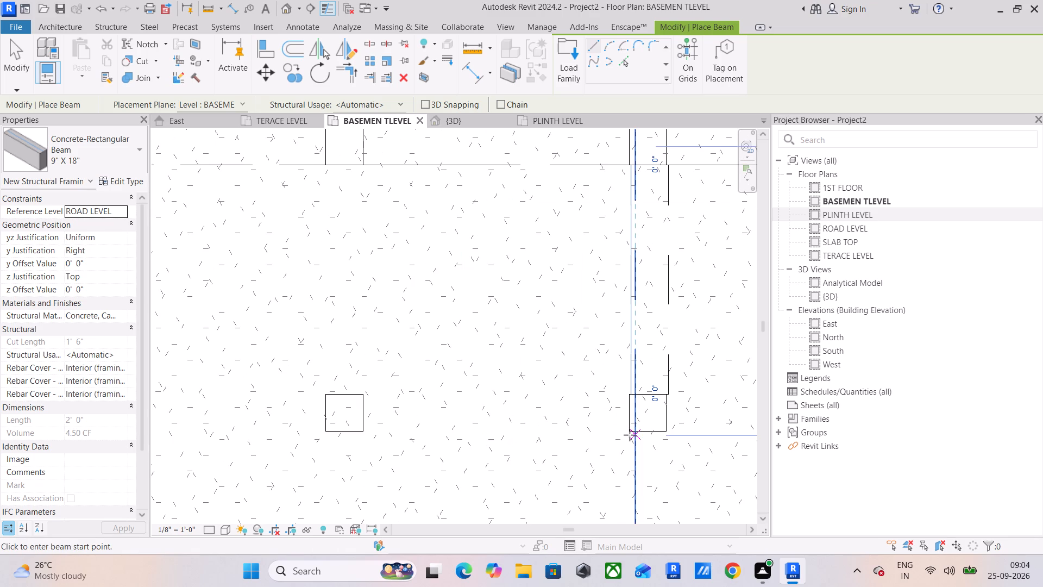
scroll(631, 394, "up", 10)
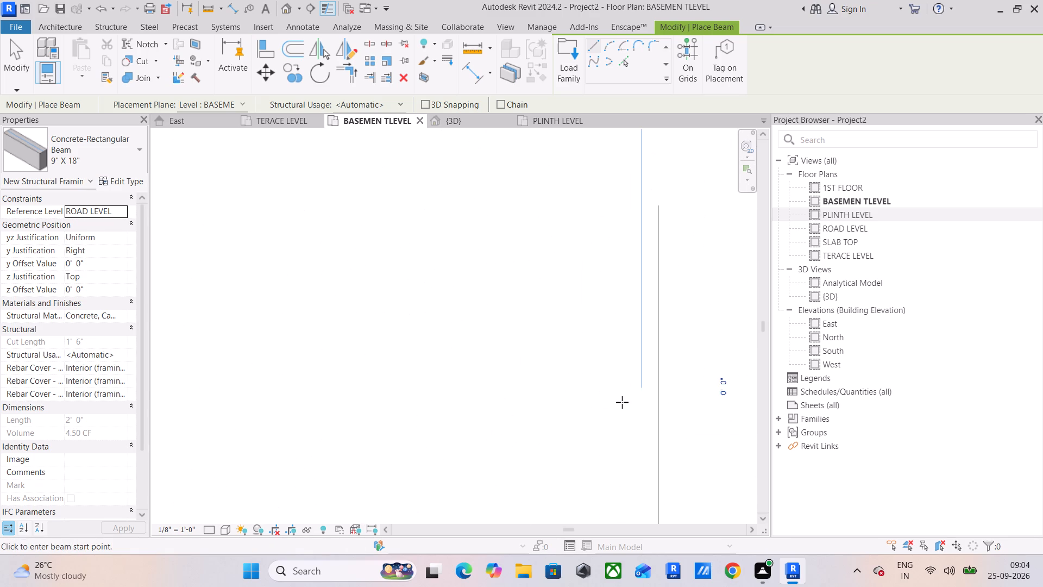
left_click_drag(637, 388, 609, 388)
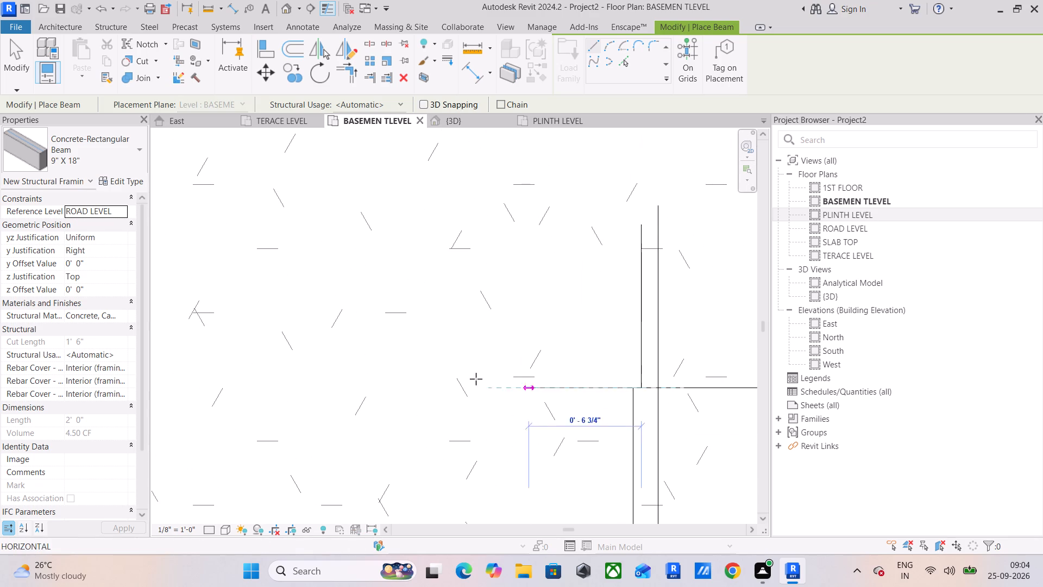
scroll(416, 378, "down", 6)
middle_click_drag(416, 383, 698, 386)
scroll(275, 408, "down", 1)
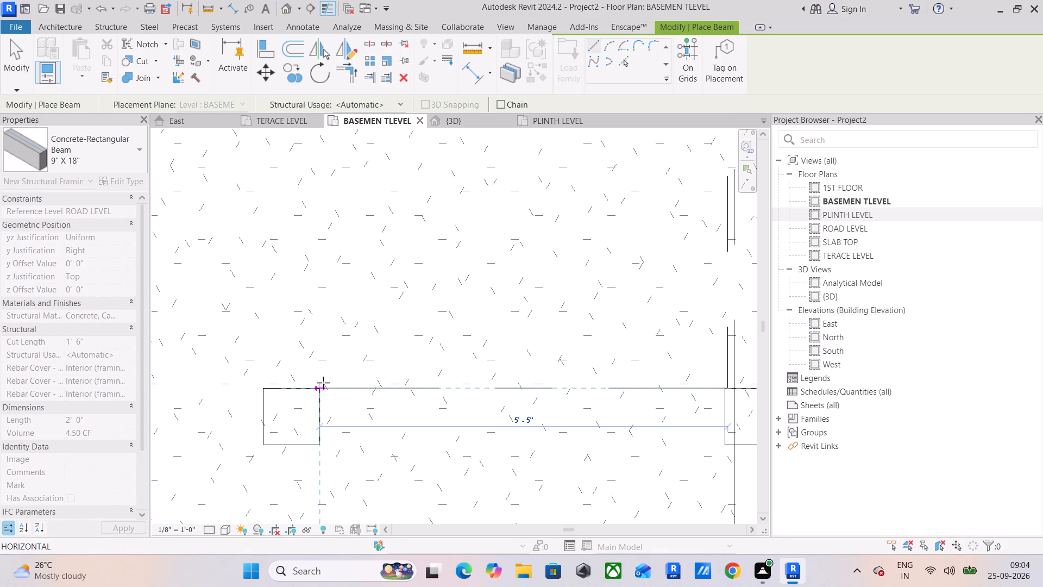
scroll(323, 383, "up", 10)
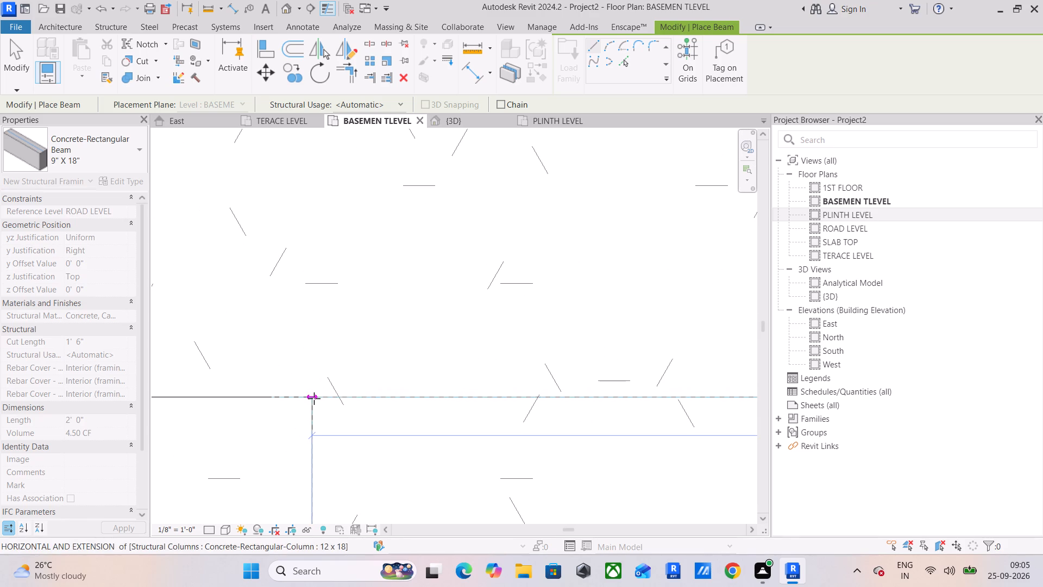
left_click(314, 398)
Place a vertical 9" X 18" beam about 4' 7 1/2" long from the lower-left small column up to the small column on grid C.
left_click(314, 398)
scroll(301, 333, "down", 6)
middle_click_drag(323, 324, 298, 524)
scroll(298, 388, "down", 5)
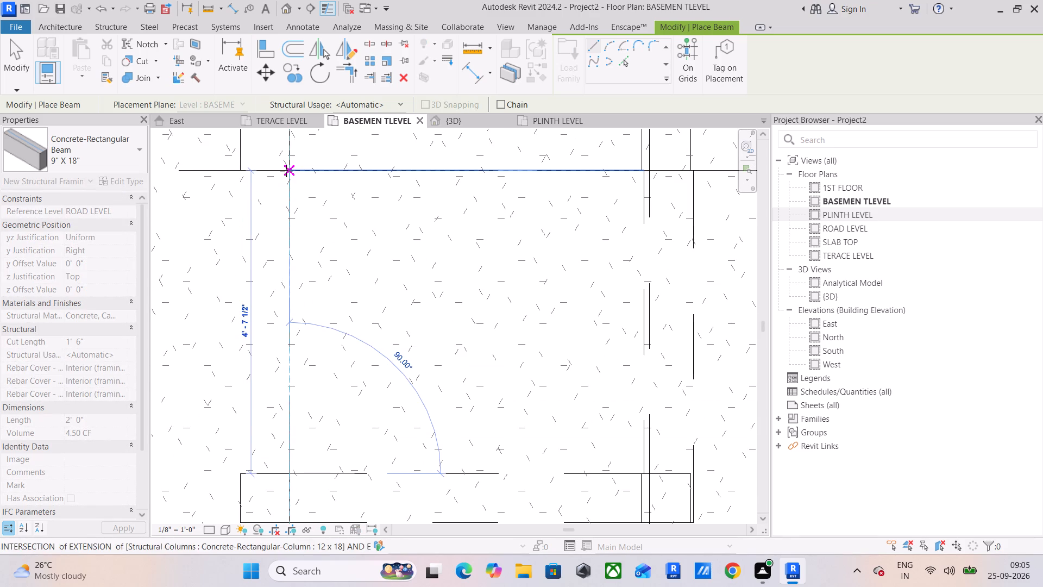
left_click(286, 171)
middle_click_drag(301, 237, 341, 280)
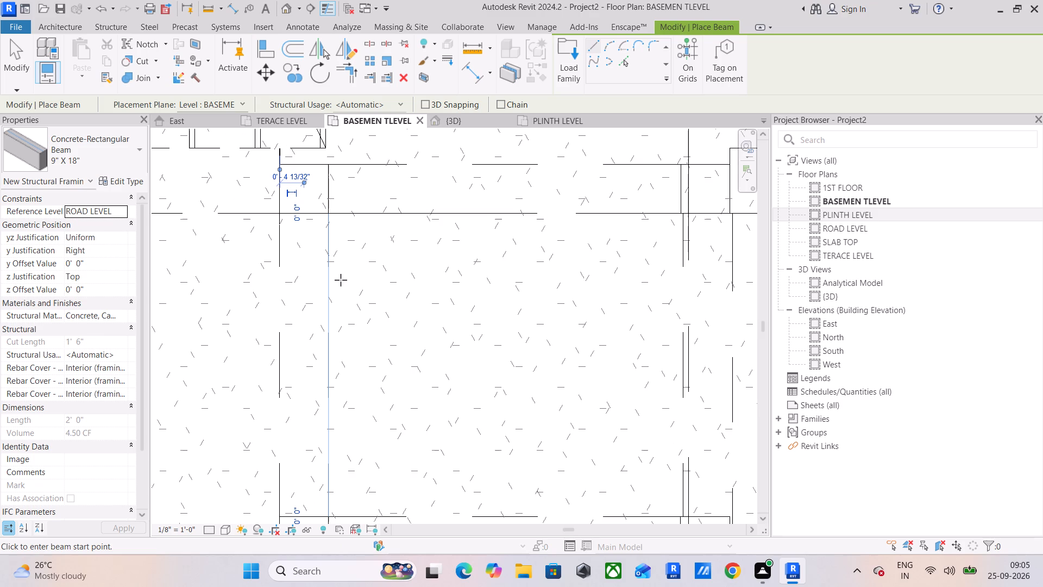
key("Escape")
key("Escape")
Align the outer face of the right vertical 9" X 18" beam with the outer face of the lower-right small column.
middle_click_drag(356, 276, 136, 248)
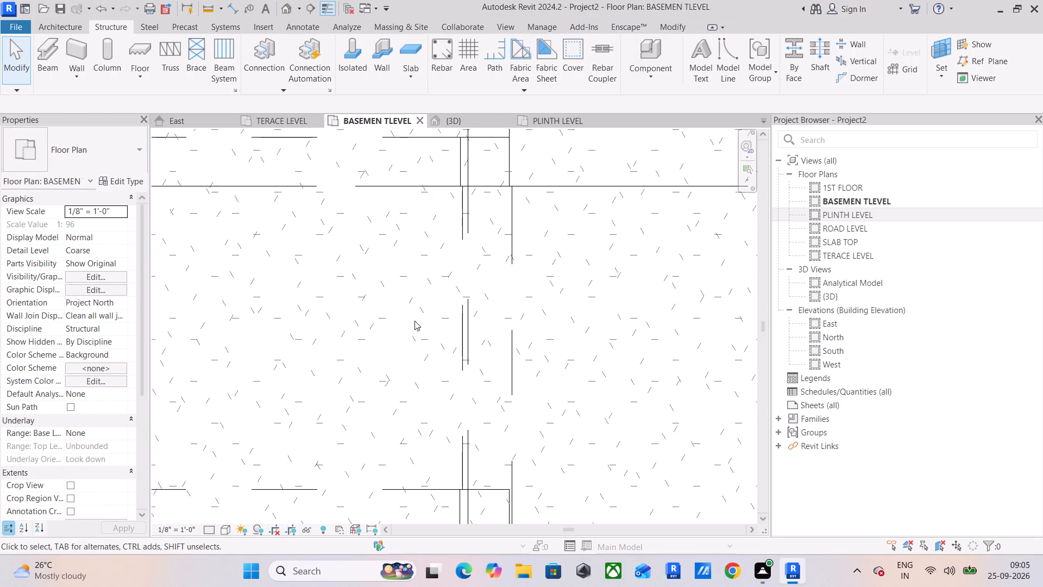
left_click(508, 338)
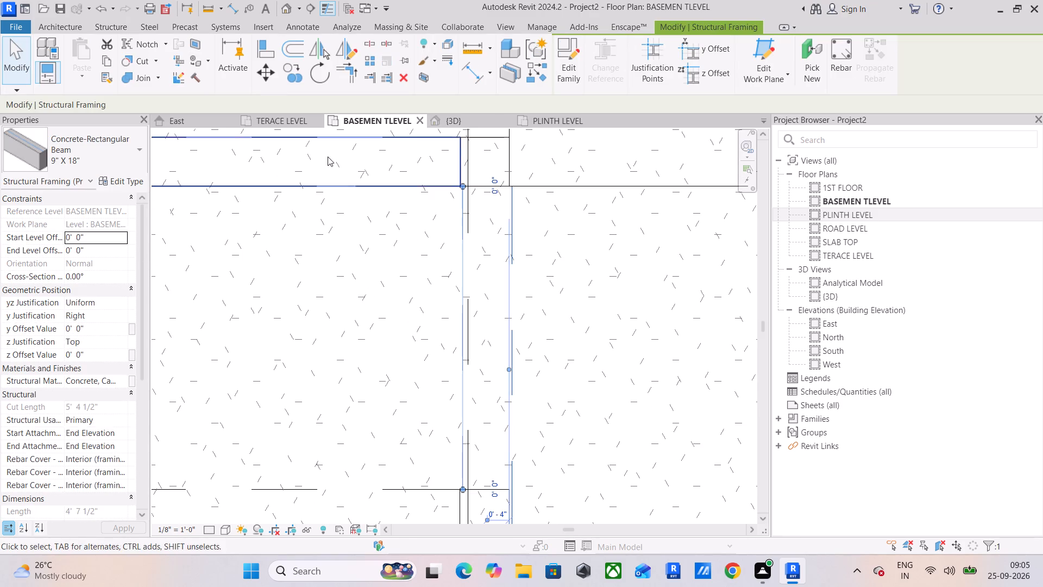
left_click(257, 54)
middle_click_drag(476, 333, 445, 184)
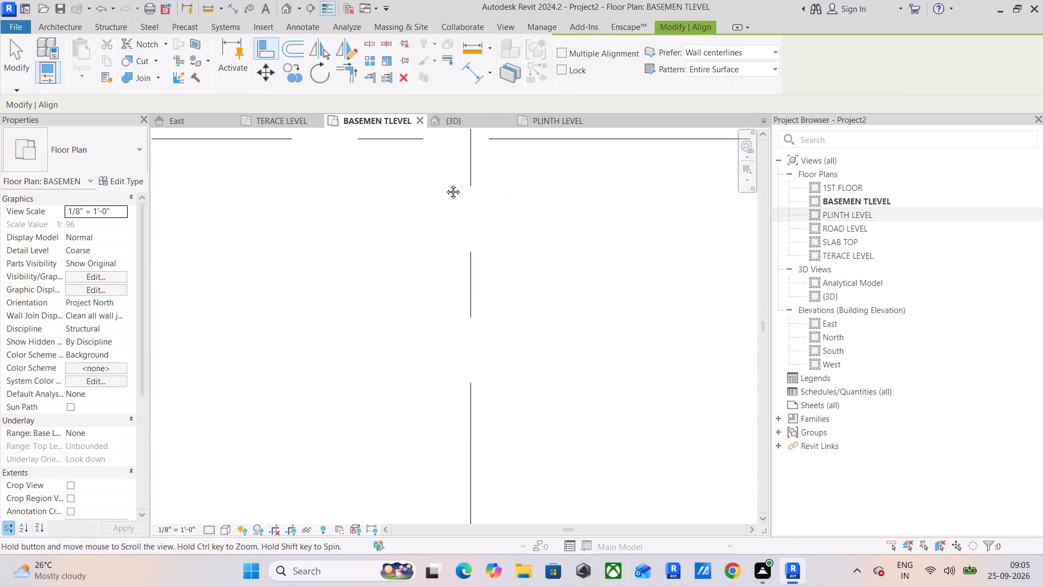
middle_click_drag(445, 184, 428, 131)
scroll(455, 291, "up", 5)
left_click(462, 303)
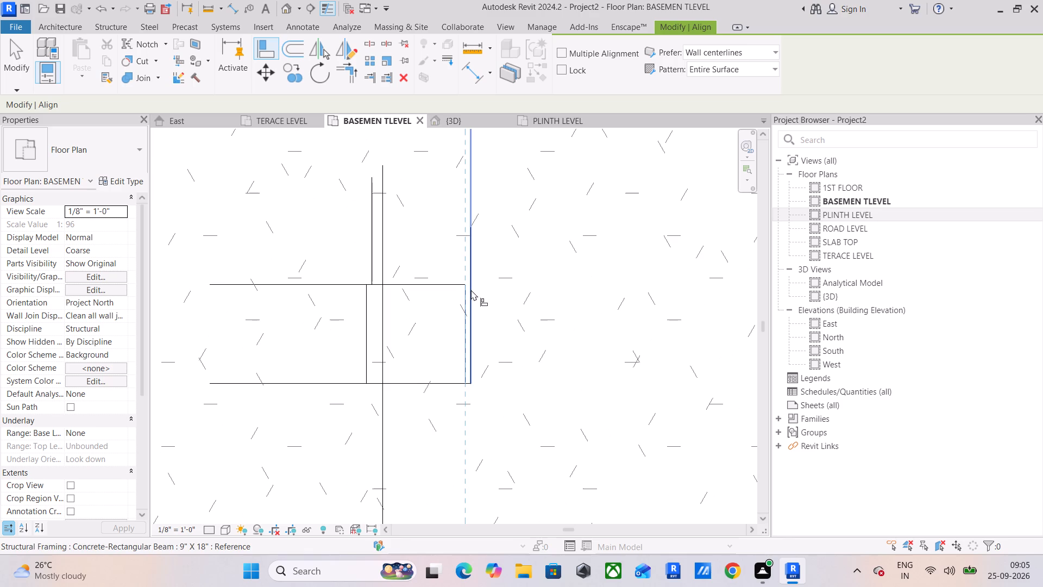
left_click(472, 285)
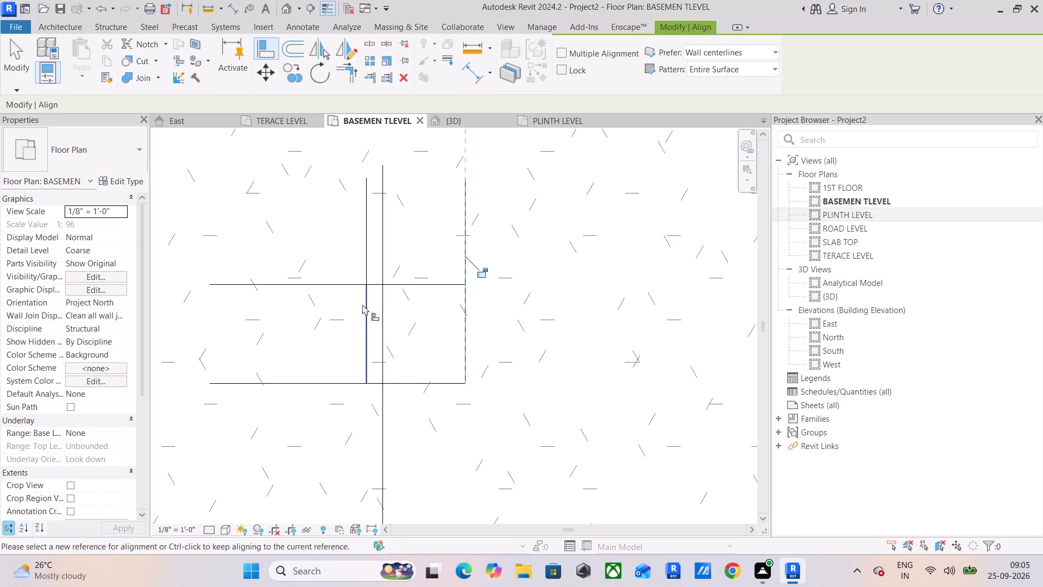
scroll(386, 318, "down", 11)
middle_click_drag(397, 341, 454, 395)
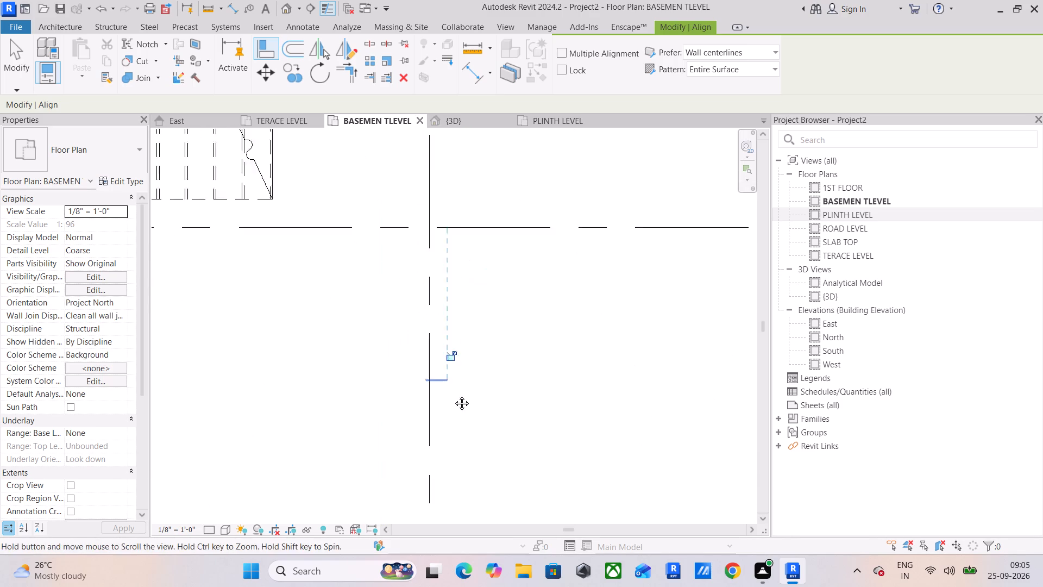
middle_click_drag(454, 395, 461, 412)
key("Escape")
key("Escape")
key("Escape")
key("Escape")
Check the 9" X 18" beam frame beside the staircase in plan and in 3D, examining the beam and column layout from several sides.
scroll(372, 313, "down", 2)
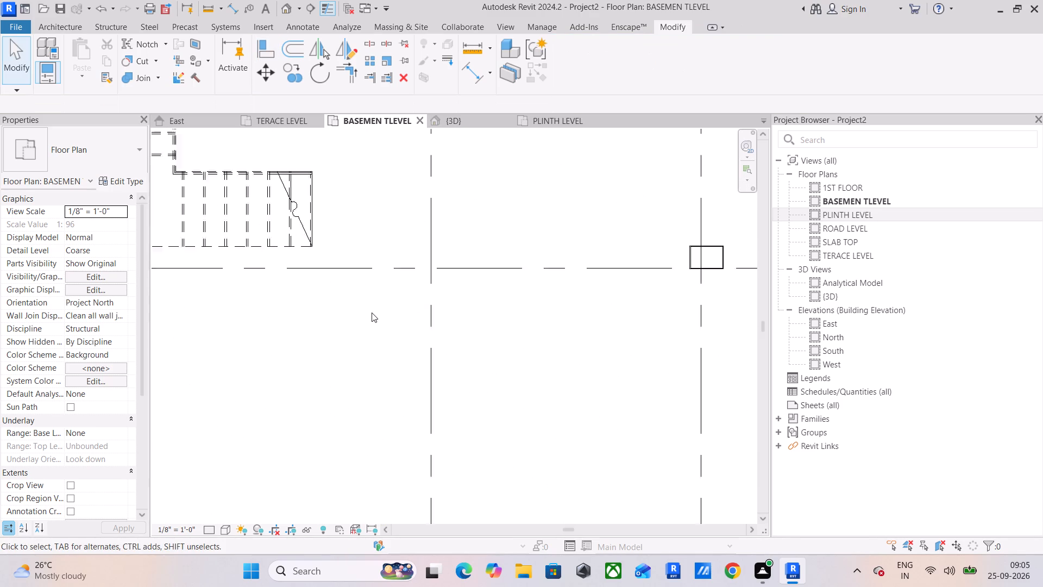
scroll(372, 313, "down", 3)
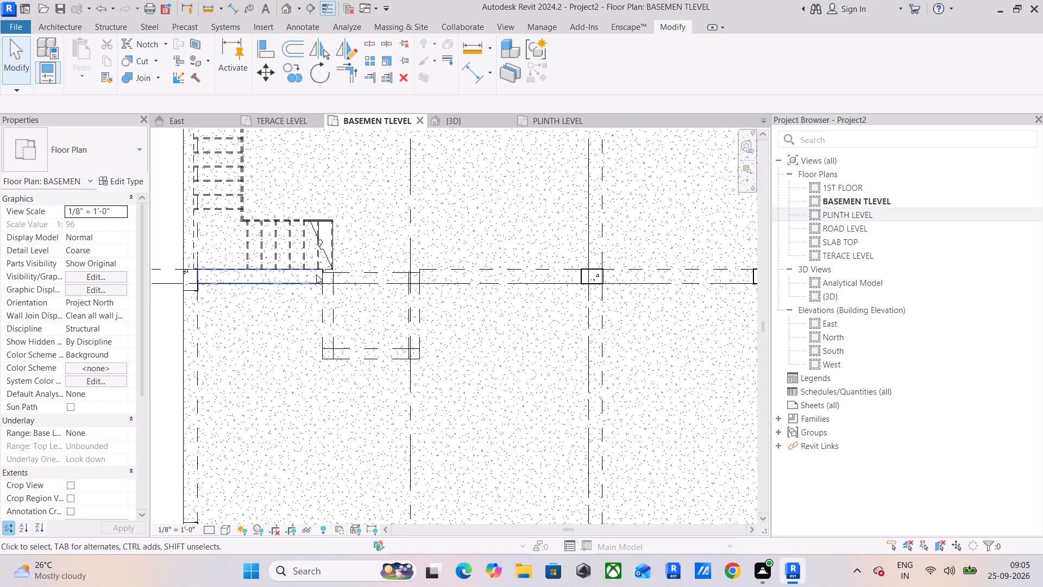
scroll(319, 272, "up", 4)
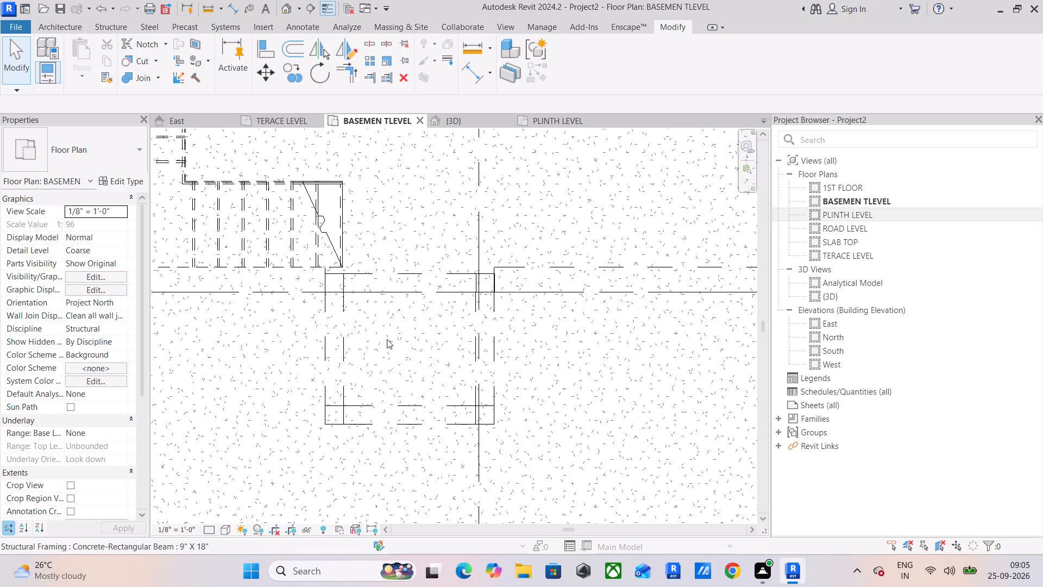
scroll(387, 339, "down", 10)
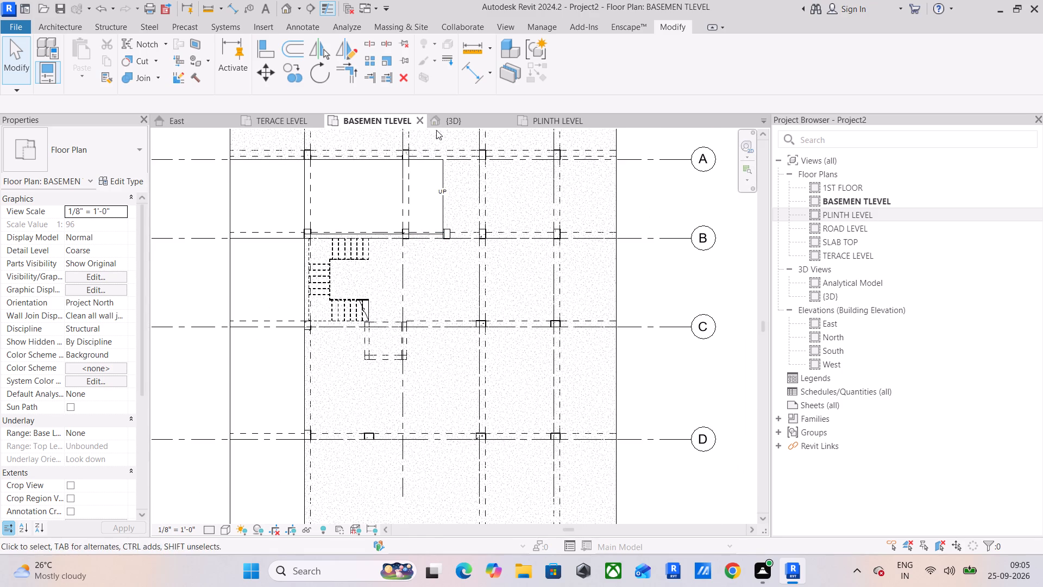
left_click(463, 121)
middle_click_drag(428, 327, 455, 310, "shift")
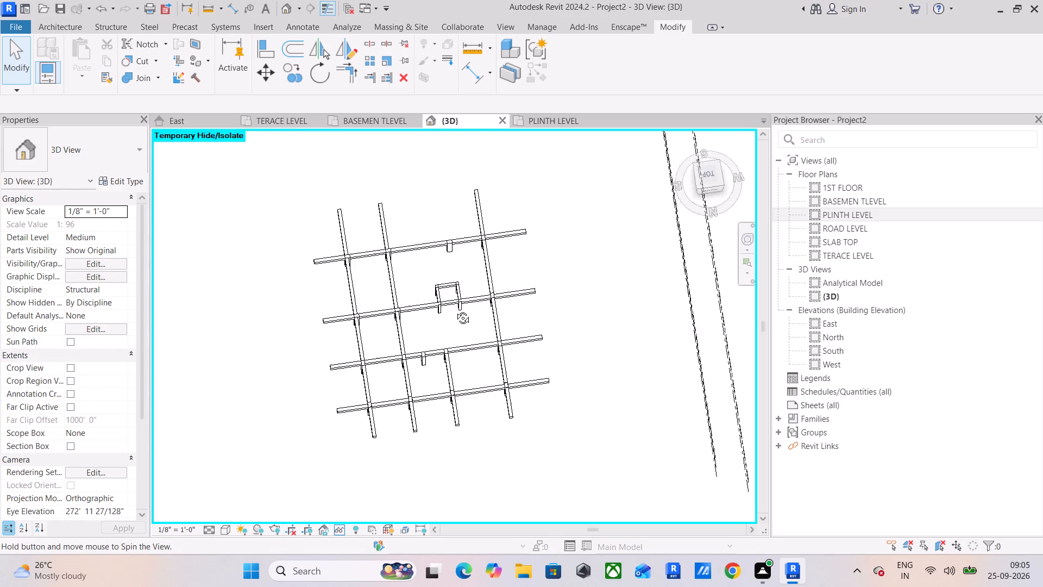
middle_click_drag(455, 310, 463, 203, "shift")
middle_click_drag(446, 296, 519, 216, "shift")
middle_click_drag(355, 328, 398, 391, "shift")
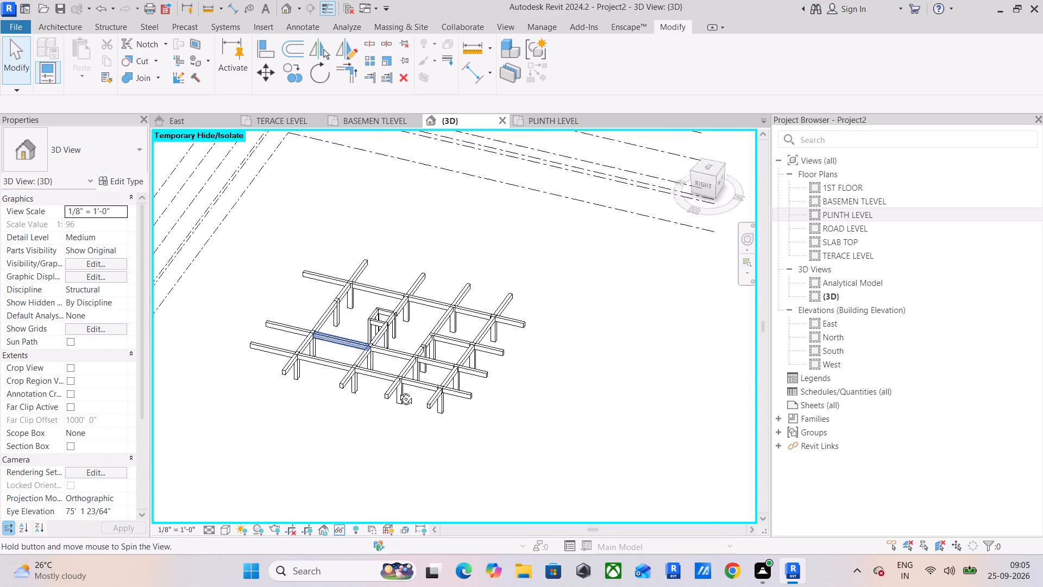
middle_click_drag(398, 391, 543, 343, "shift")
middle_click_drag(382, 424, 484, 397, "shift")
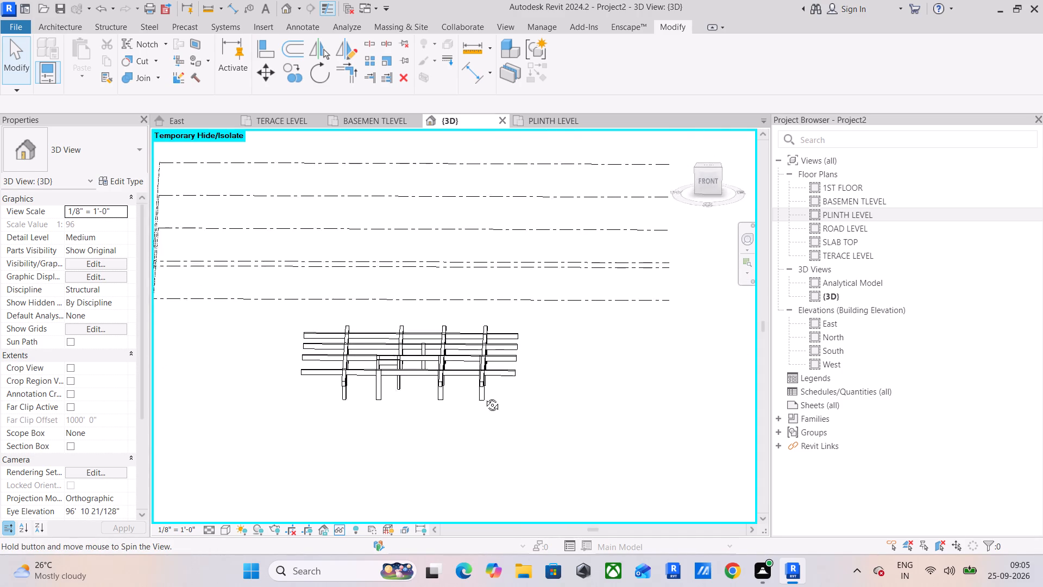
middle_click_drag(484, 397, 467, 467, "shift")
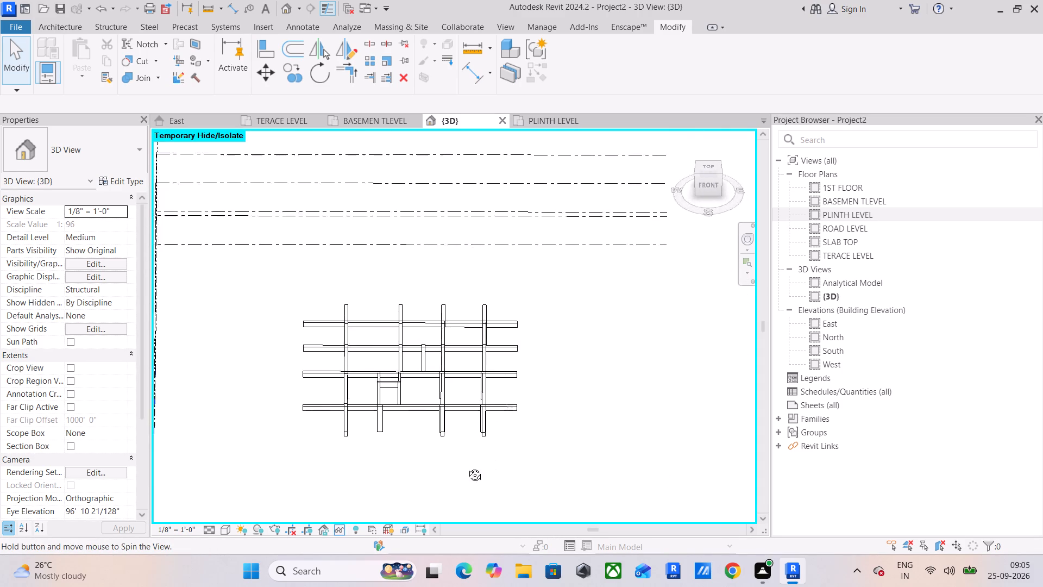
middle_click_drag(467, 467, 405, 408, "shift")
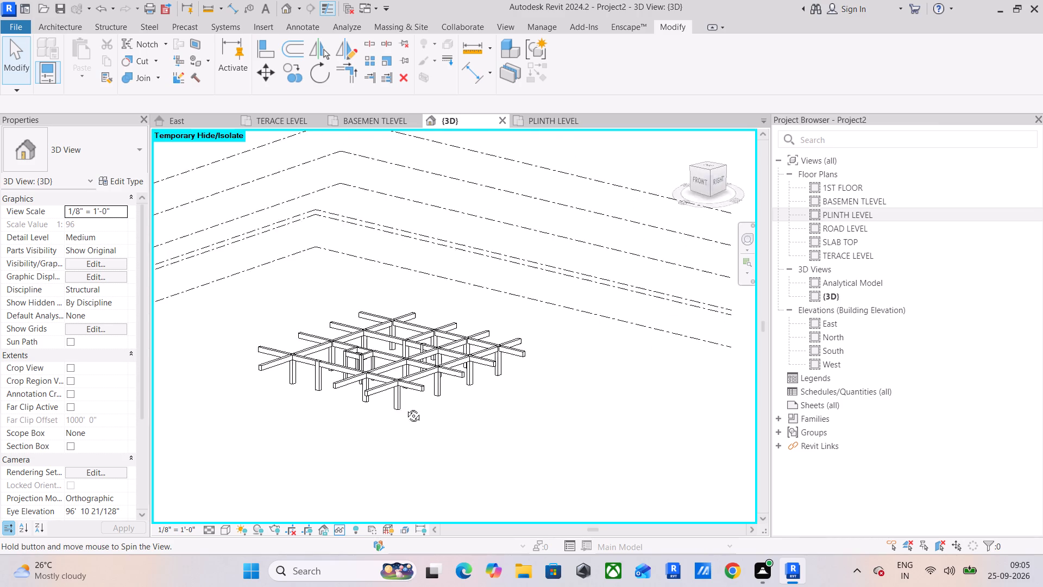
middle_click_drag(405, 408, 492, 384, "shift")
middle_click_drag(383, 405, 386, 406, "shift")
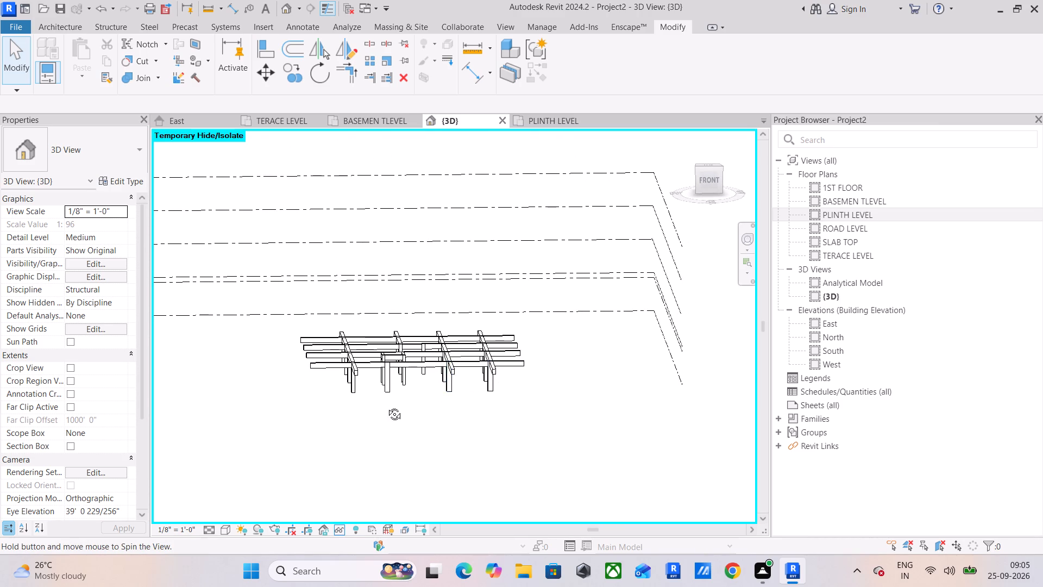
middle_click_drag(386, 406, 492, 398, "shift")
scroll(493, 397, "up", 5)
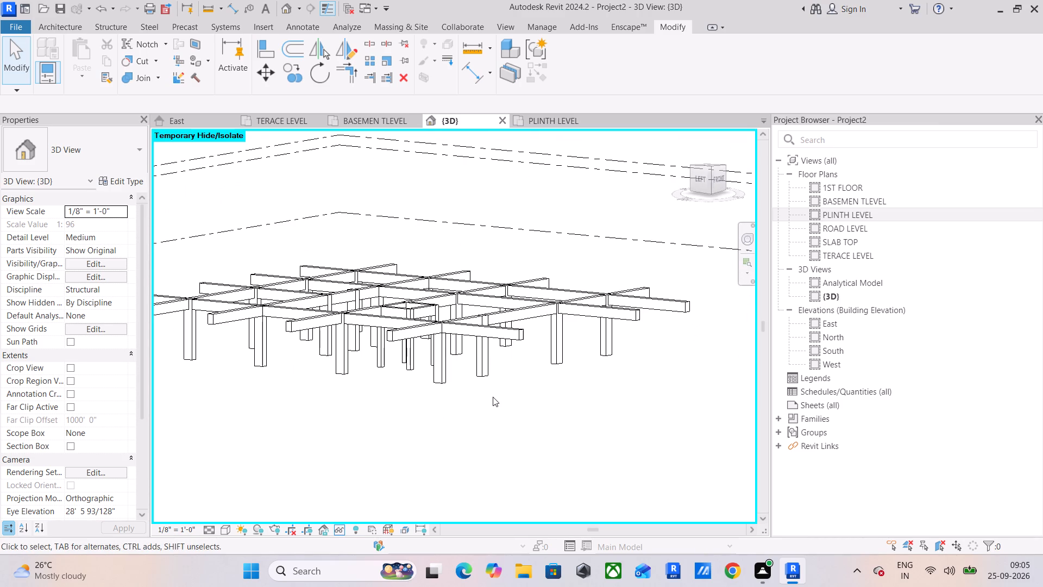
middle_click_drag(469, 405, 518, 392, "shift")
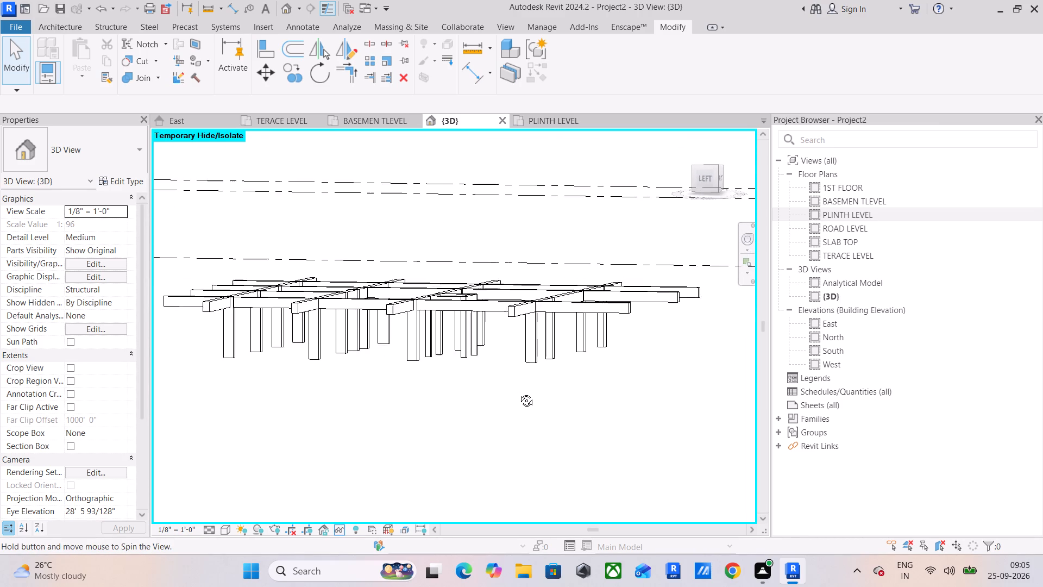
middle_click_drag(518, 392, 499, 447, "shift")
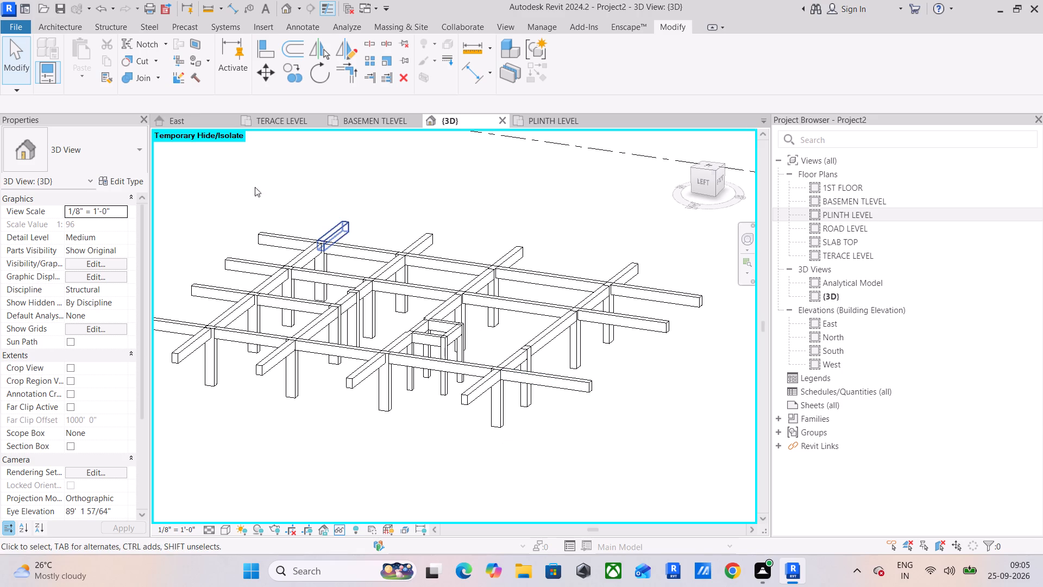
Join the 12 x 18 corner column with the 12" X 18" beams that overhang beyond it in the 3D view.
left_click(143, 81)
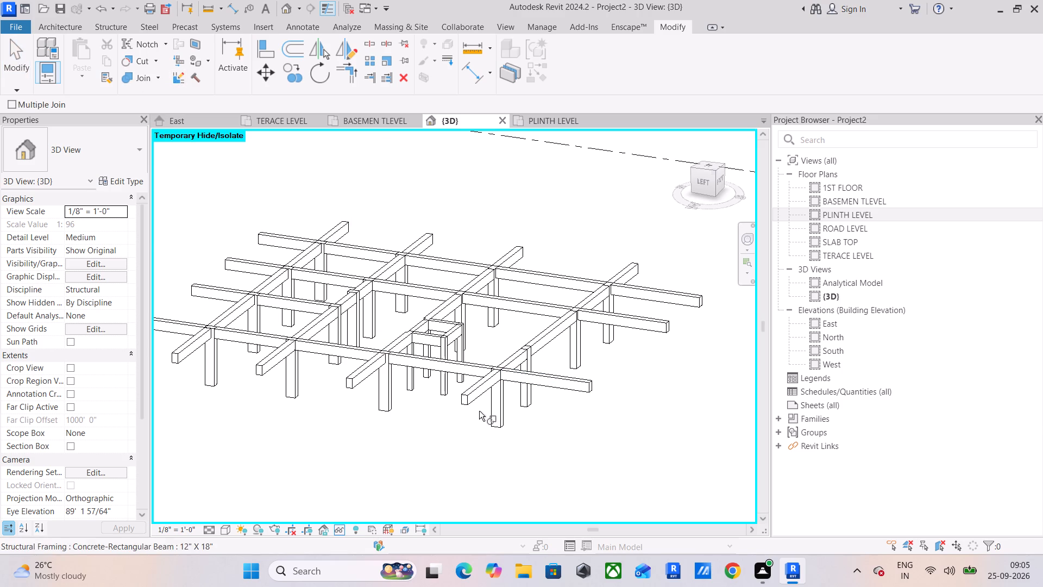
scroll(501, 382, "up", 4)
left_click(501, 395)
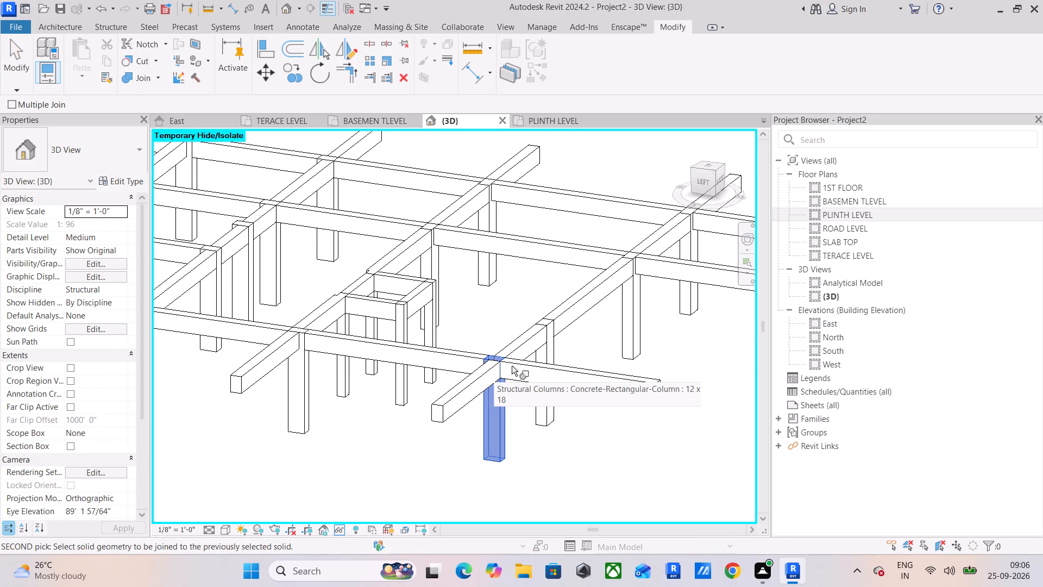
left_click(518, 361)
left_click(501, 384)
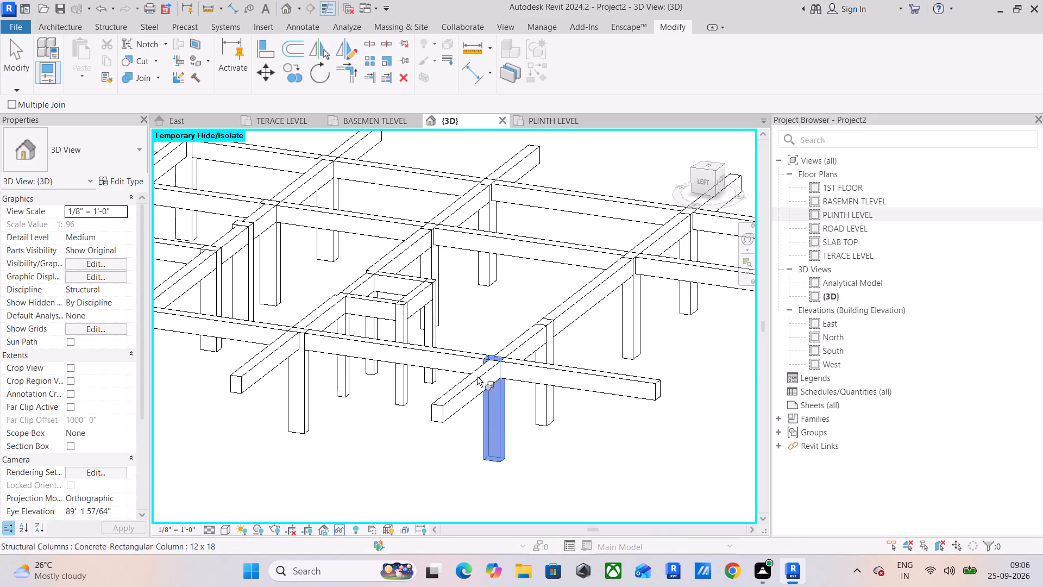
left_click(477, 373)
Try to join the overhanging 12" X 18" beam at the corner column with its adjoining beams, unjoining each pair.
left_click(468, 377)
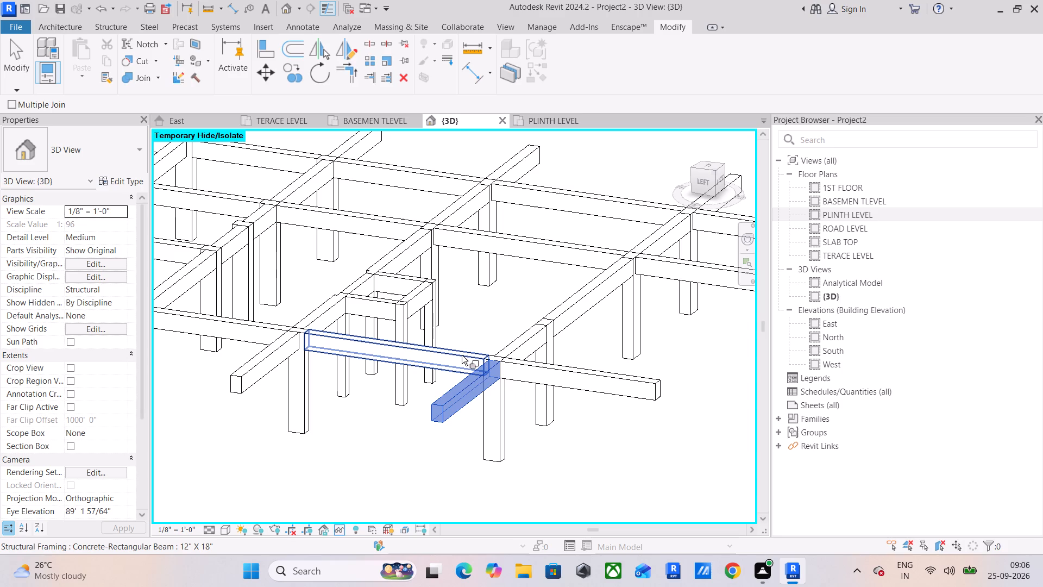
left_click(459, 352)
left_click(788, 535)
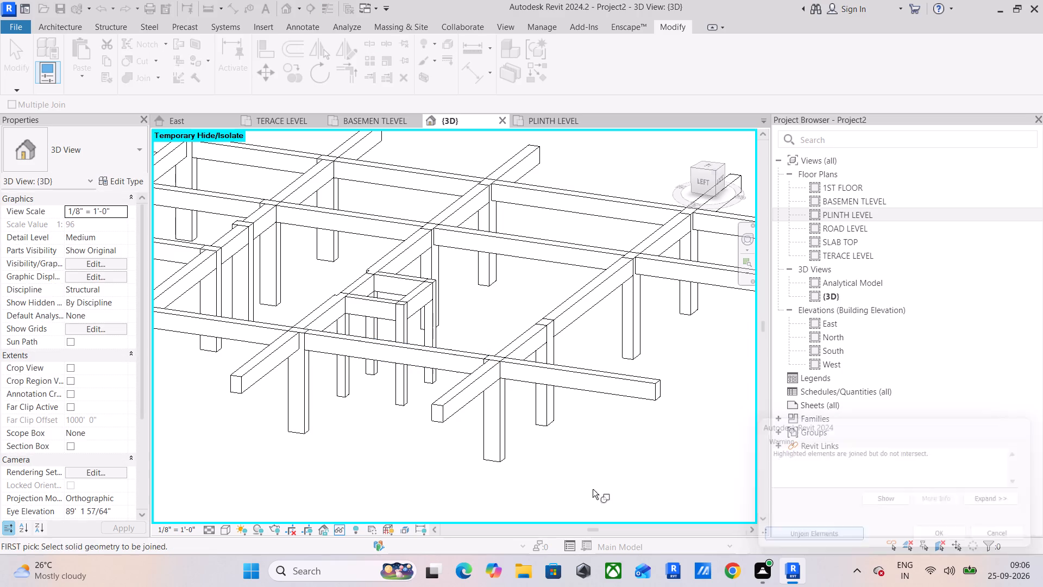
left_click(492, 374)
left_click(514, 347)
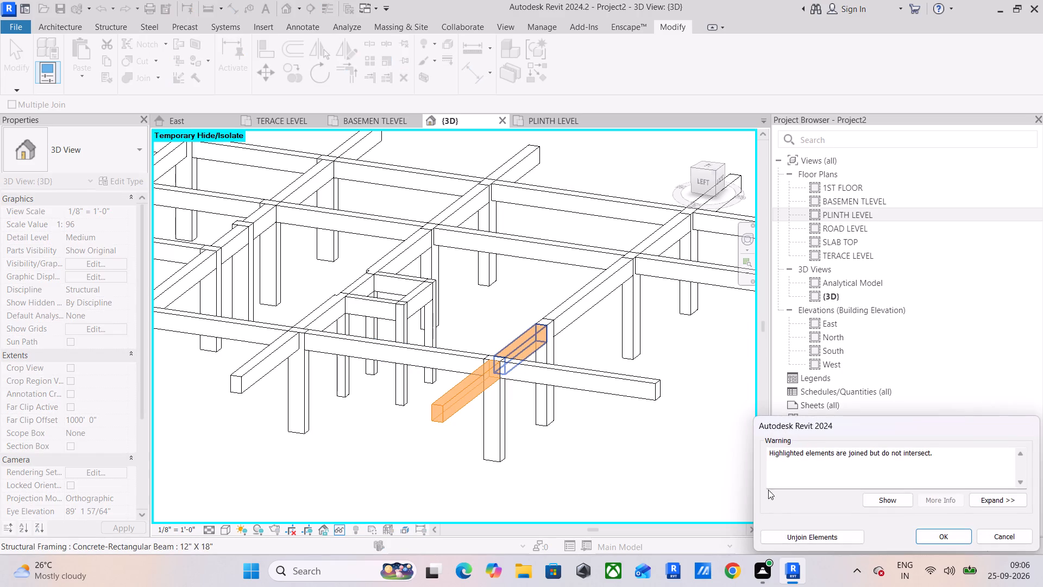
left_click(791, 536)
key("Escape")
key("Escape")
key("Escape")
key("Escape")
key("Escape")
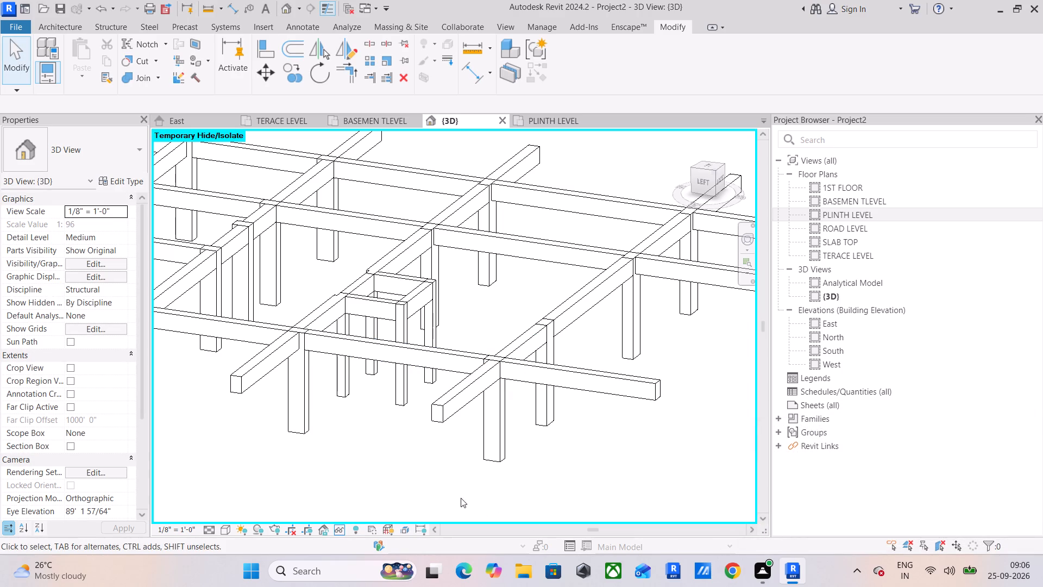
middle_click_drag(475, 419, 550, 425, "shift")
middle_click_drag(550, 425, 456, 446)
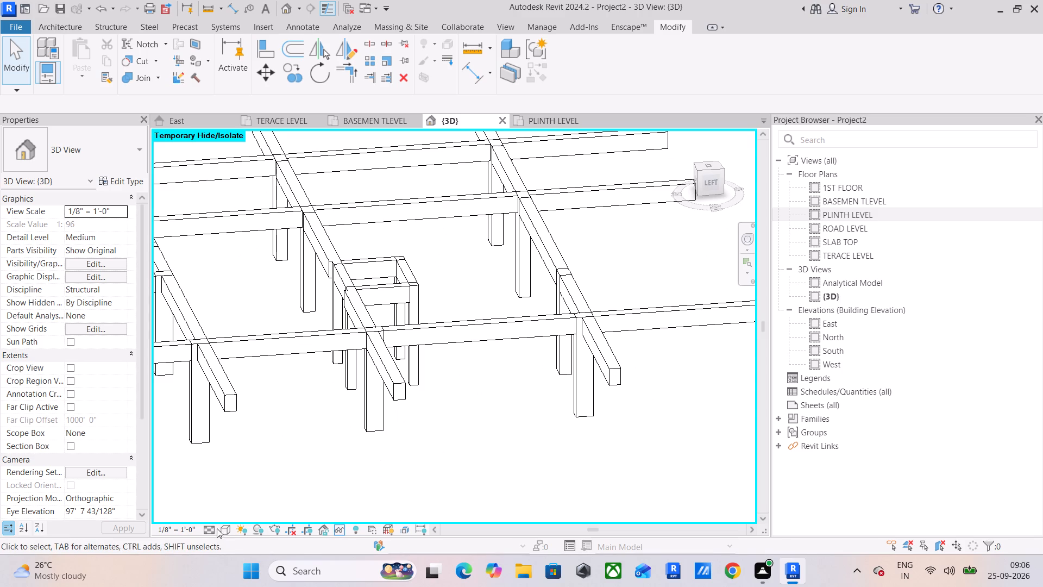
Set the 3D view's visual style to Shaded.
left_click(234, 530)
left_click(228, 530)
left_click(253, 476)
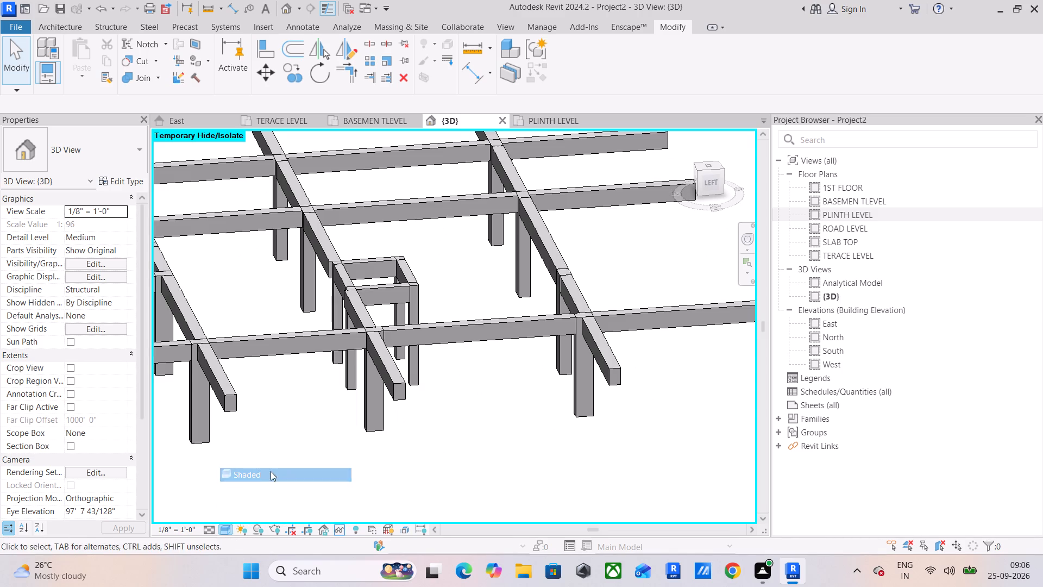
Delete the short 9" X 18" beam between the two small columns on the main beam line, closing the small frame beside the staircase.
scroll(438, 420, "down", 2)
middle_click_drag(479, 419, 371, 441, "shift")
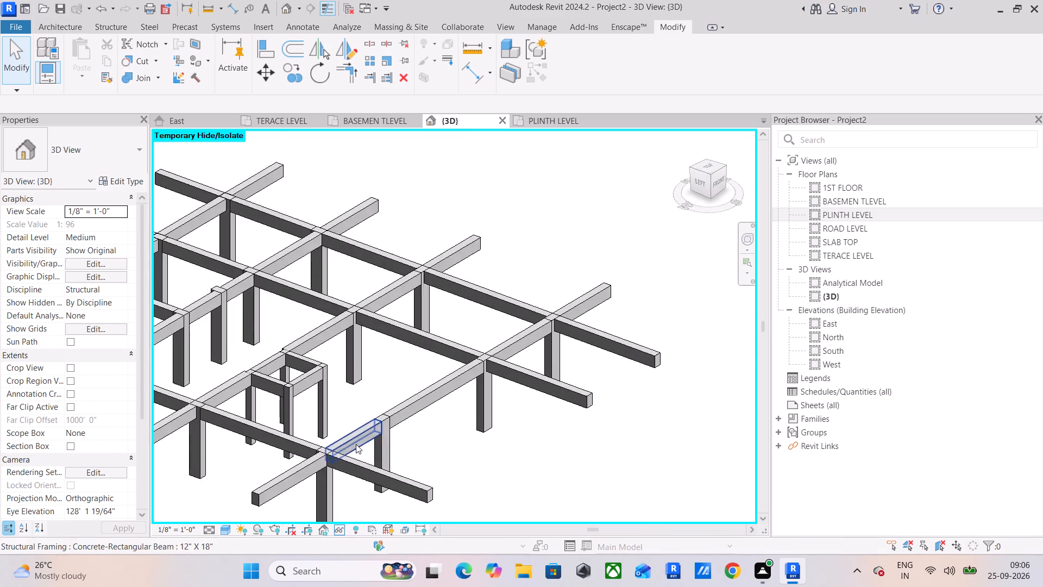
middle_click_drag(362, 451, 435, 478)
middle_click_drag(351, 449, 495, 458, "shift")
middle_click_drag(459, 415, 477, 515)
middle_click_drag(471, 469, 477, 474, "shift")
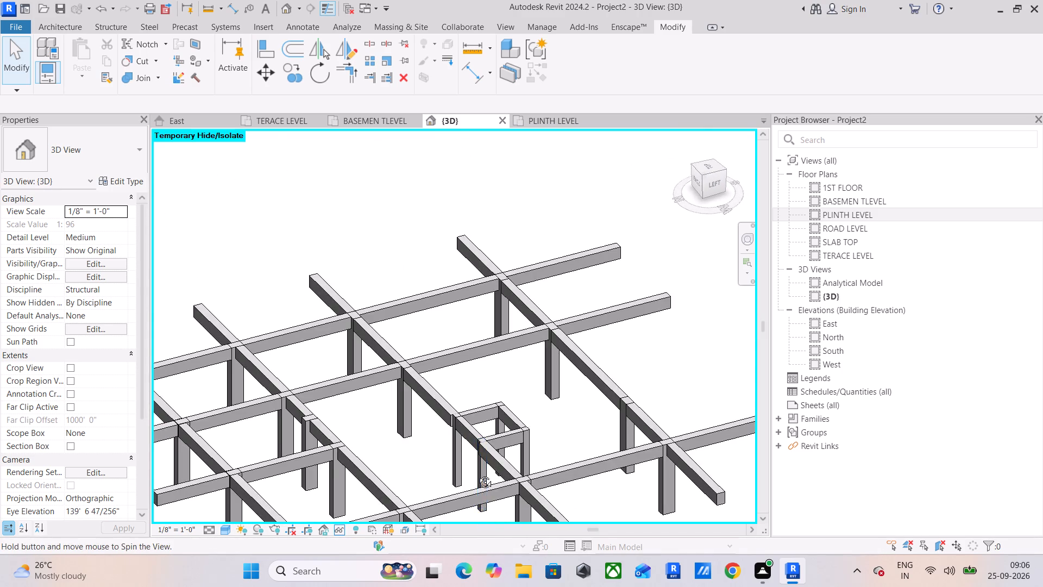
middle_click_drag(477, 474, 494, 488, "shift")
scroll(492, 424, "up", 2)
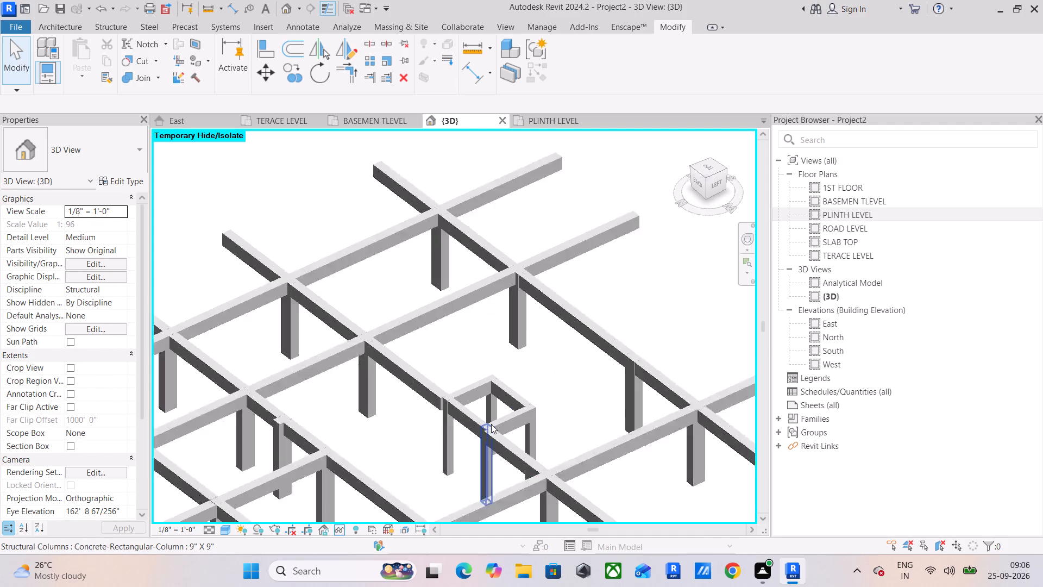
scroll(491, 424, "up", 3)
left_click(441, 414)
left_click(448, 409)
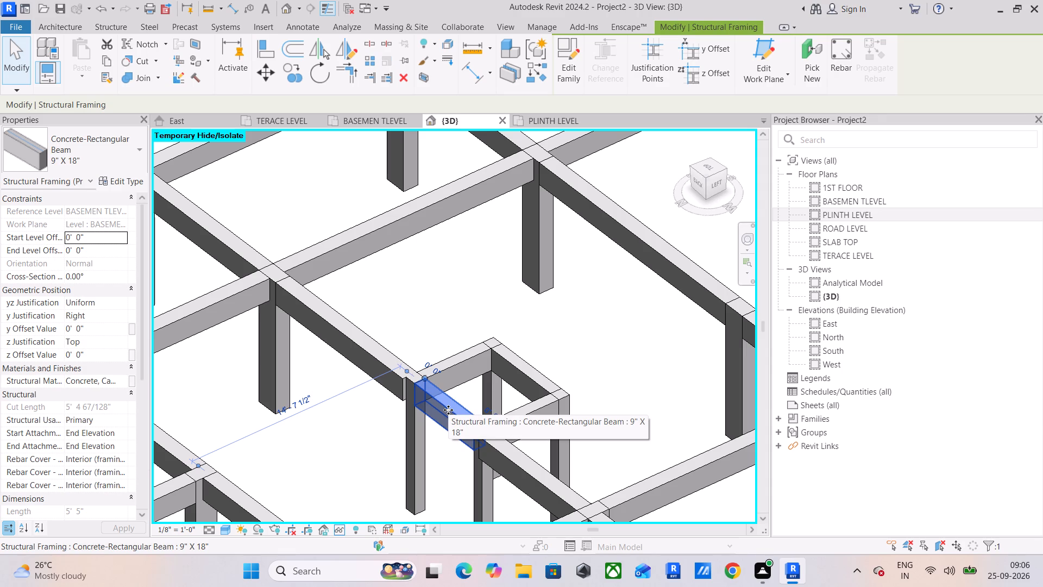
key("Delete")
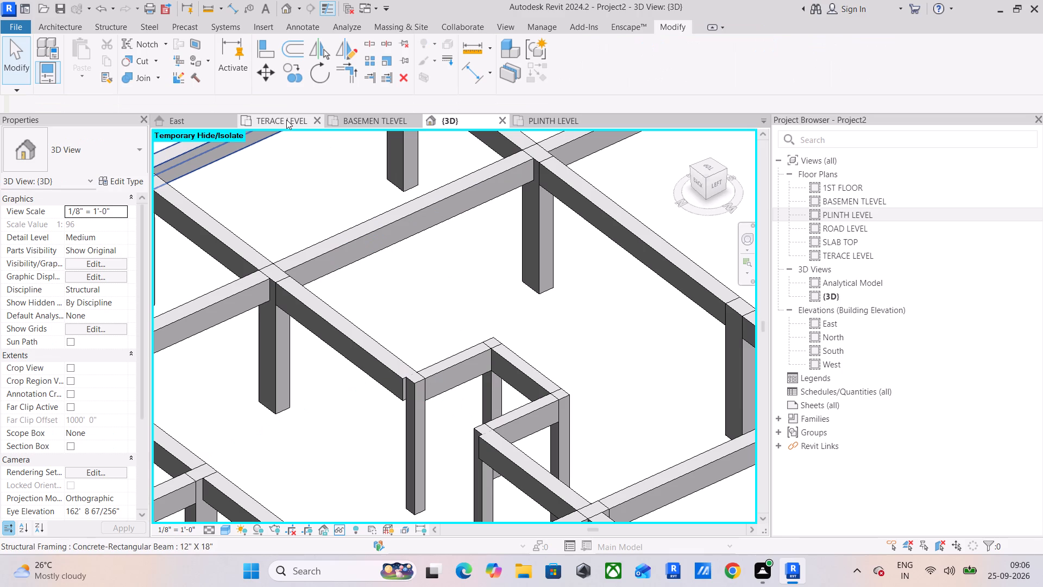
In the BASEMEN TLEVEL plan, delete the 9" X 9" column at the staircase's lower-right corner.
left_click(359, 117)
scroll(366, 319, "up", 2)
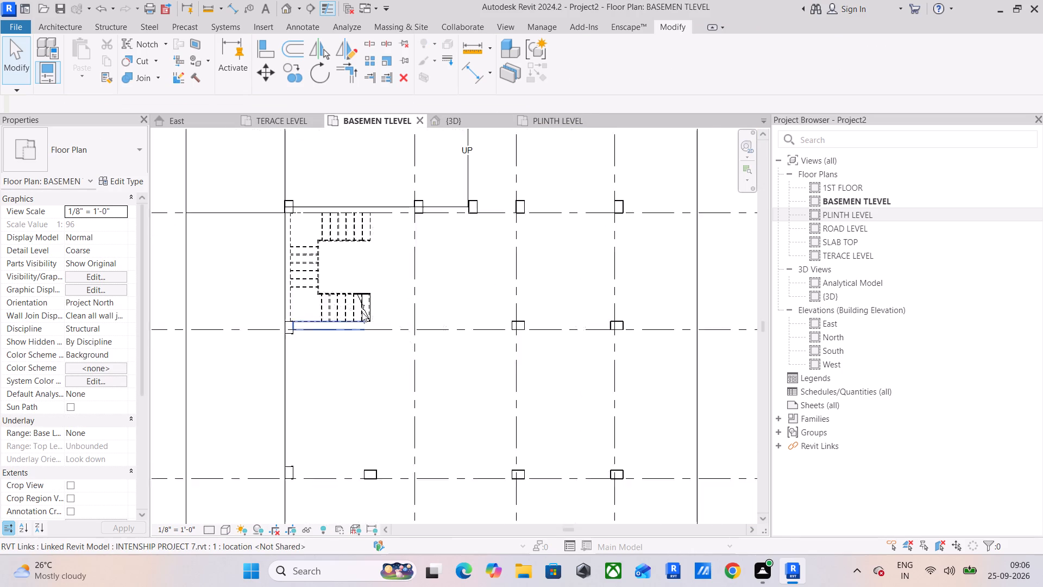
scroll(362, 312, "up", 7)
middle_click_drag(406, 351, 351, 329)
scroll(318, 321, "up", 4)
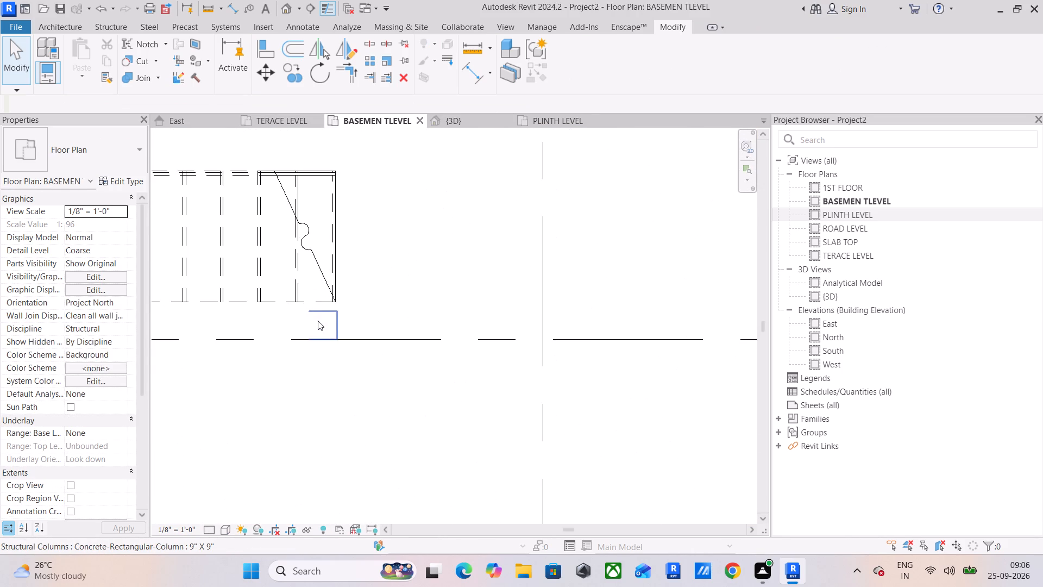
left_click(336, 317)
key("Delete")
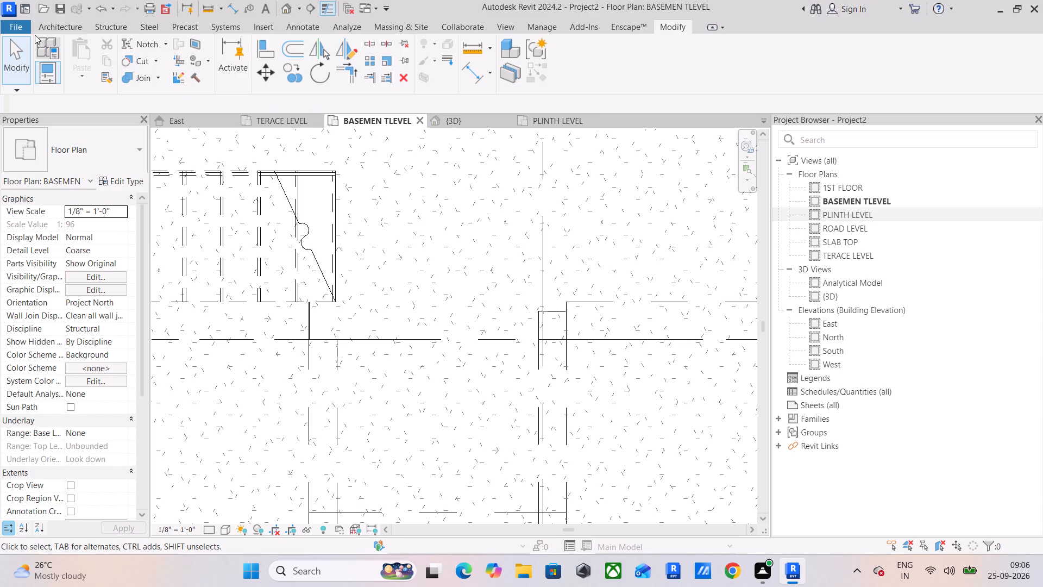
Place two 12 x 18 concrete columns, rotated to lie horizontally, at the upper two corners of the small beam frame beside the staircase.
left_click(47, 28)
left_click(109, 25)
left_click(52, 46)
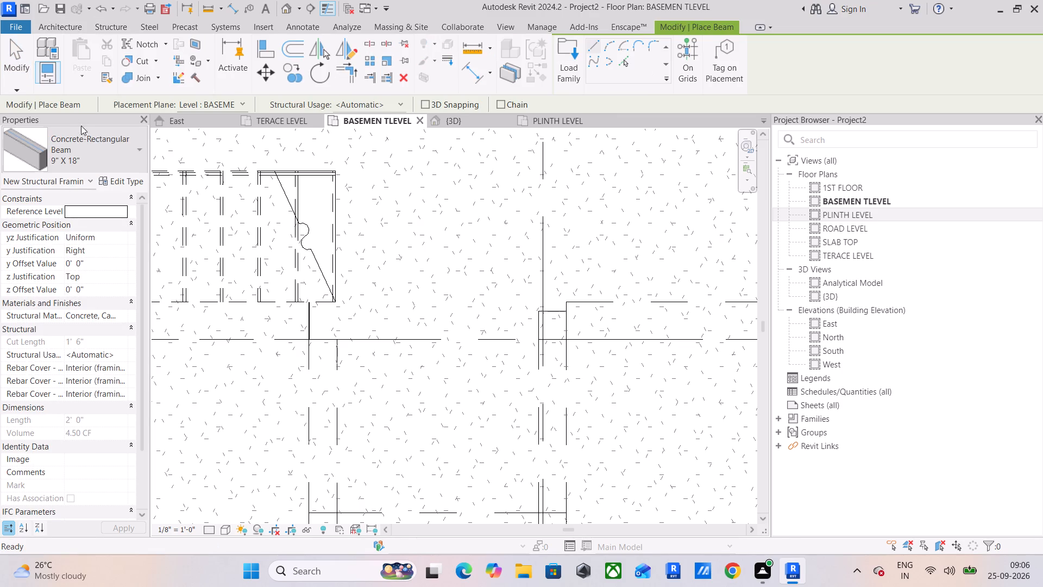
left_click(97, 29)
left_click(108, 70)
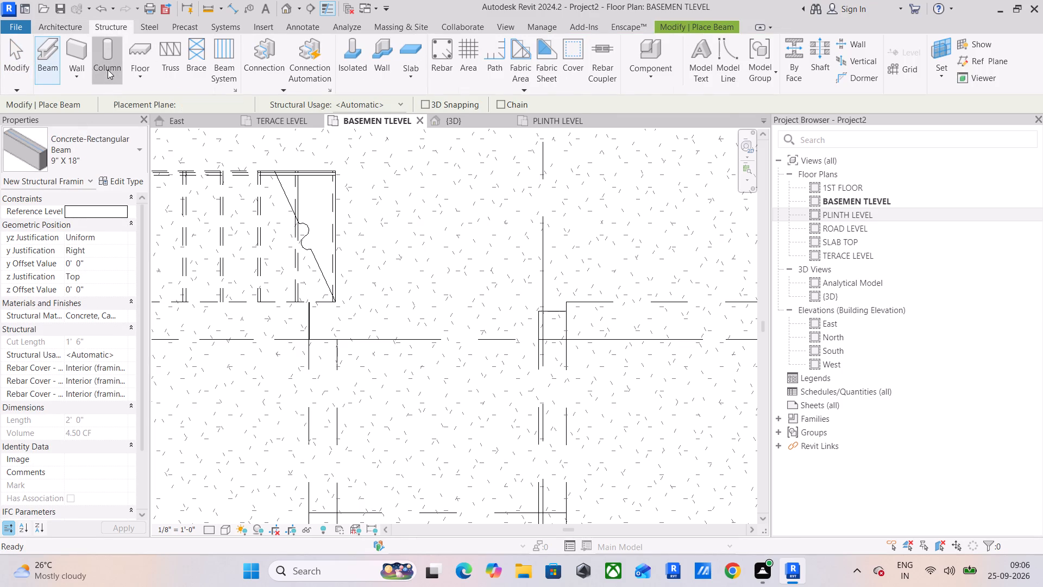
left_click(105, 158)
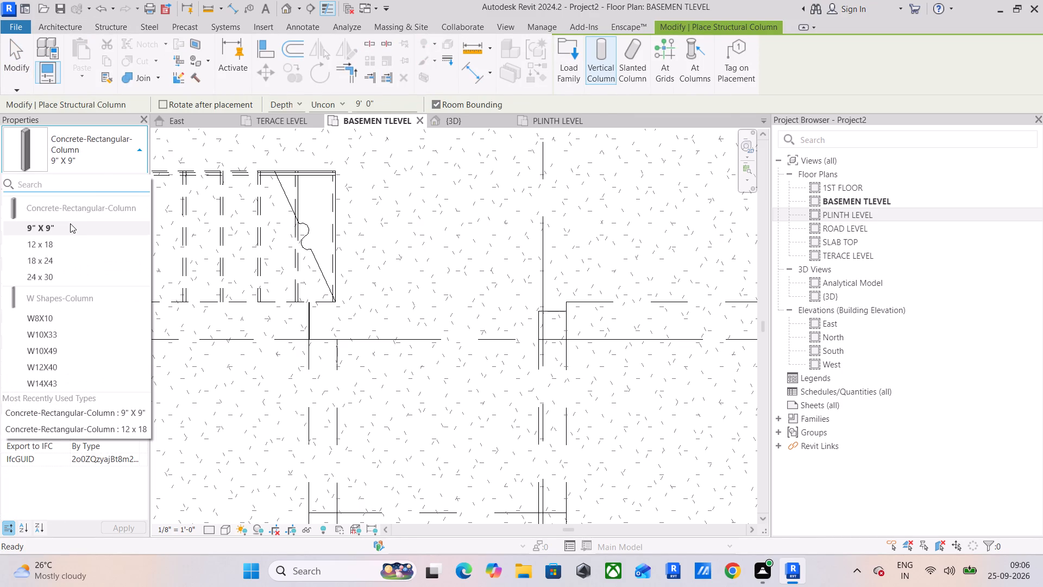
left_click(70, 241)
left_click(104, 151)
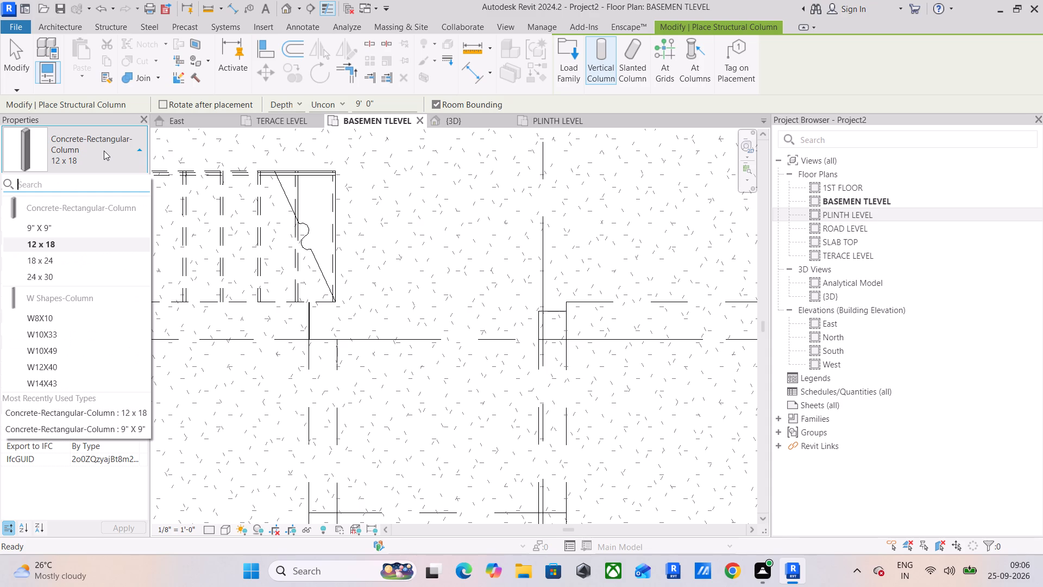
left_click(104, 151)
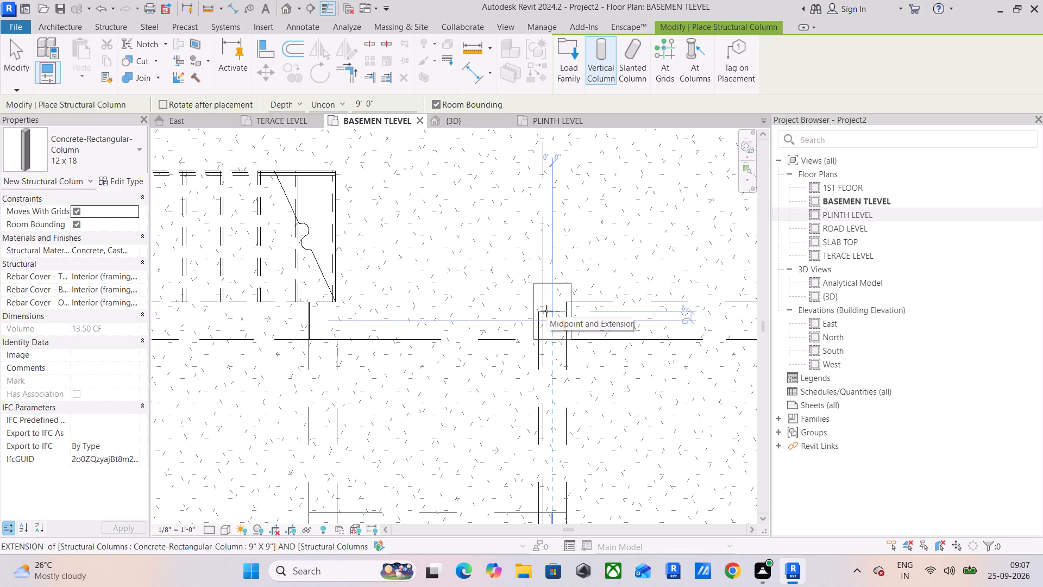
middle_click_drag(546, 311, 338, 310)
scroll(338, 310, "down", 6)
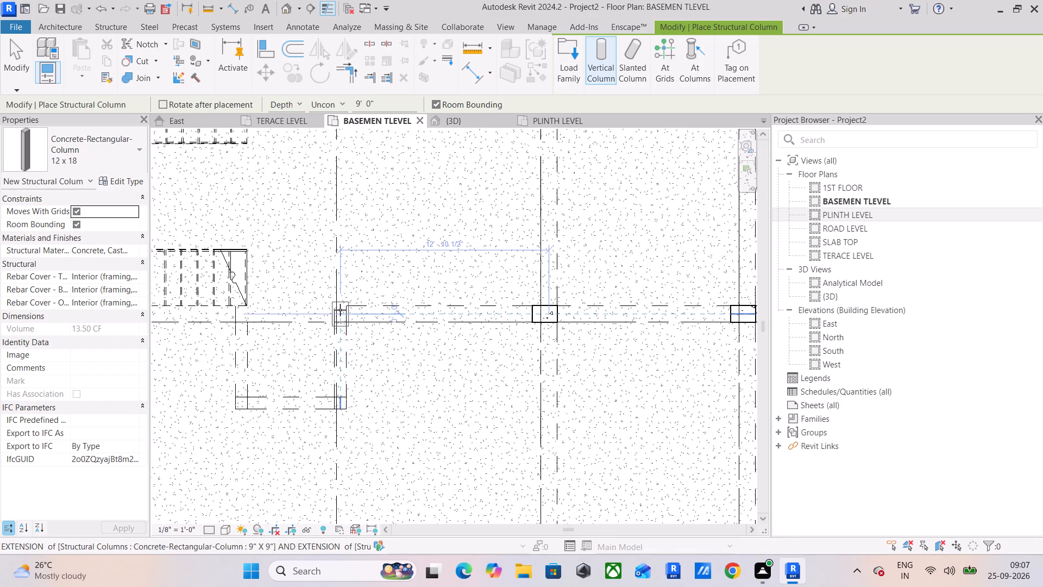
middle_click_drag(321, 319, 464, 288)
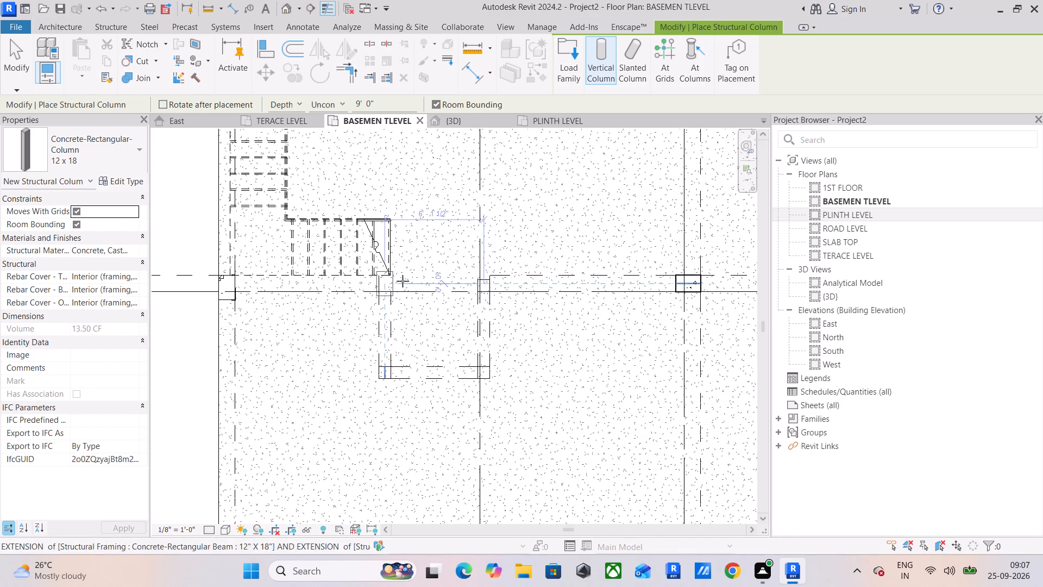
key("space")
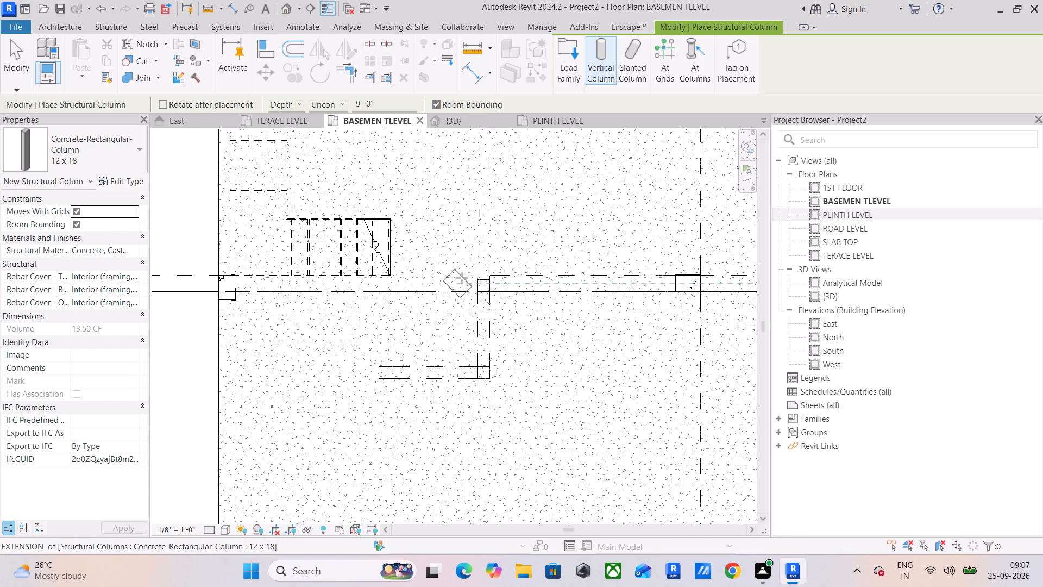
key("space")
scroll(475, 280, "up", 4)
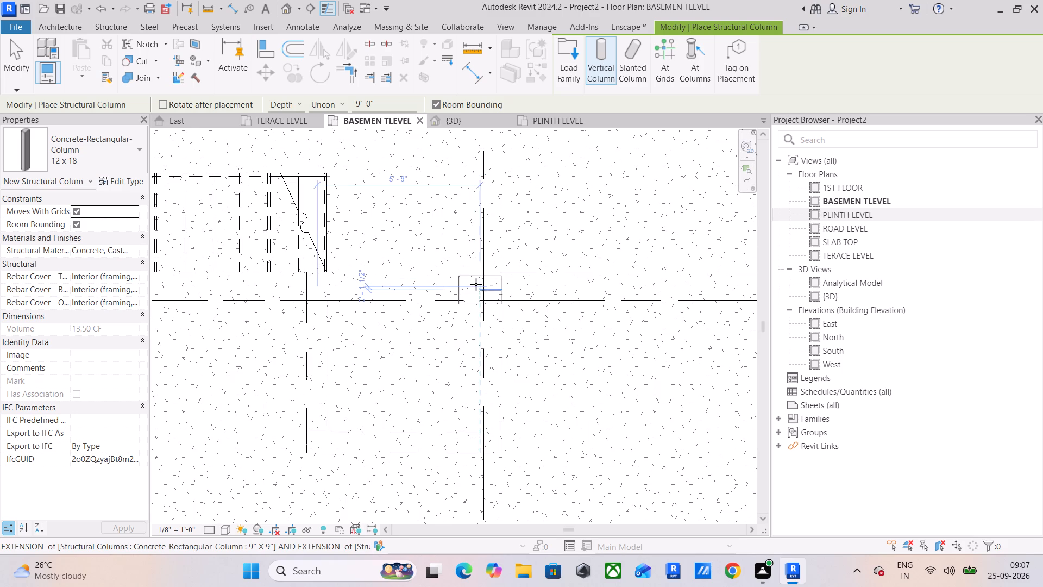
left_click(476, 283)
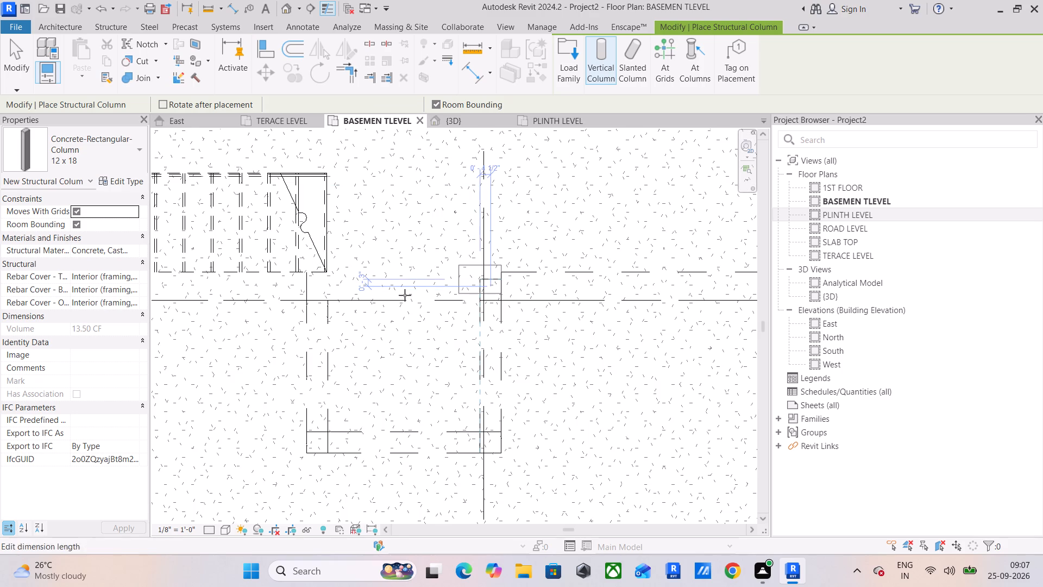
left_click(332, 284)
key("Escape")
key("Escape")
key("Escape")
key("Escape")
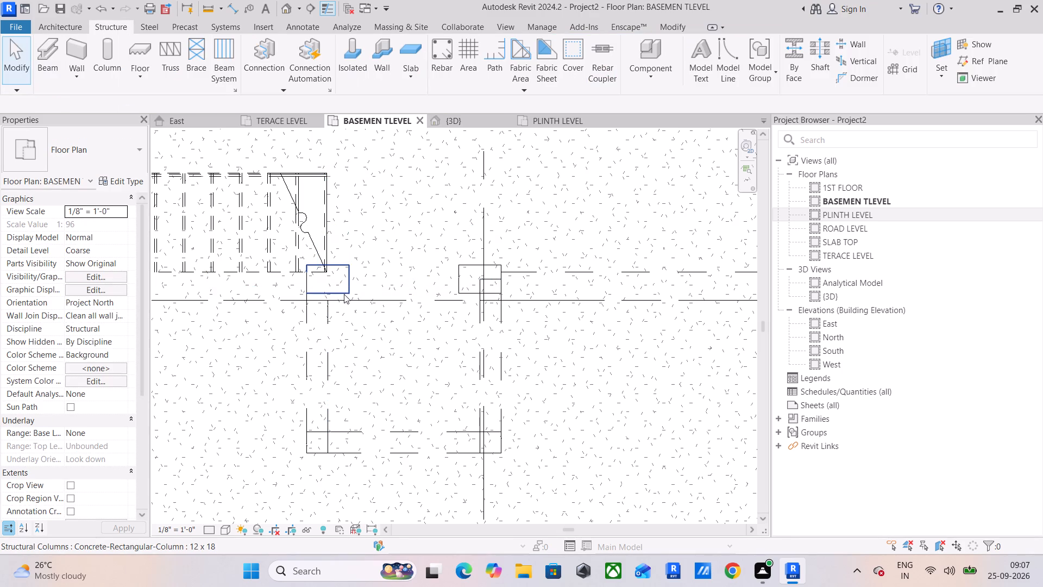
Align the lower faces of both new 12 x 18 columns with the lower edge of the horizontal beam line.
left_click(687, 27)
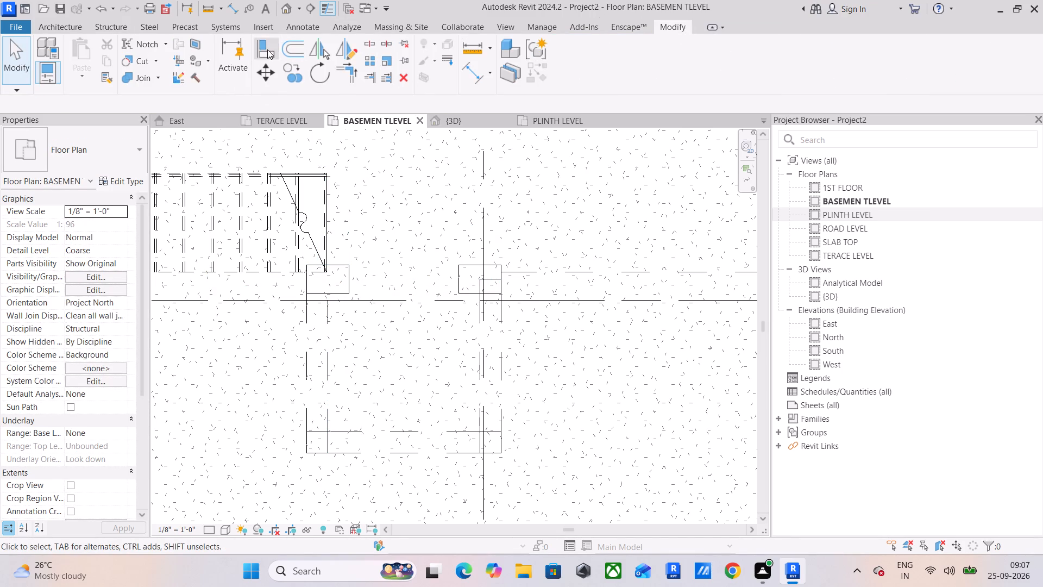
left_click(267, 49)
scroll(303, 298, "up", 4)
left_click(297, 299)
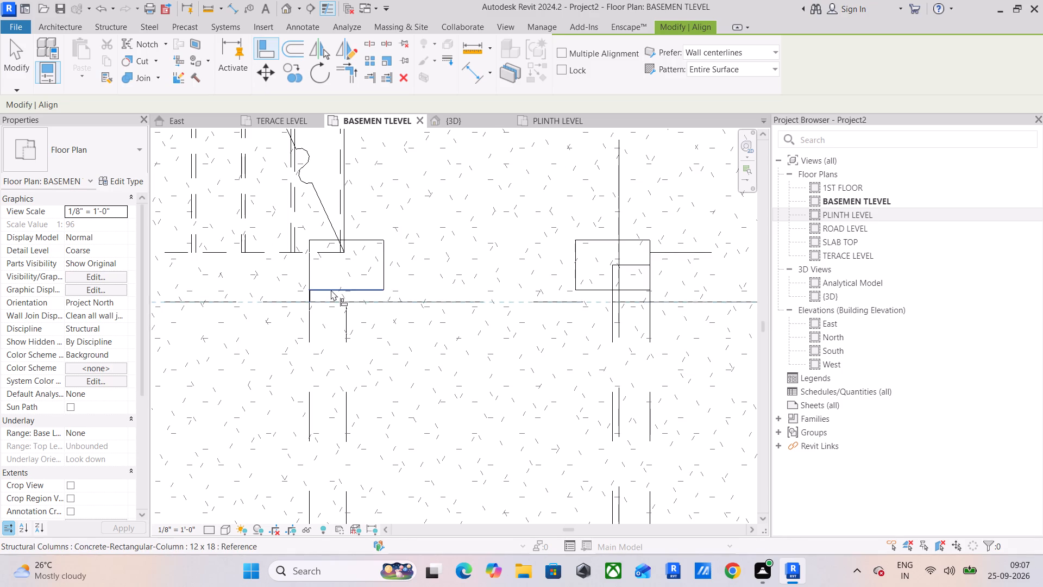
left_click(334, 289)
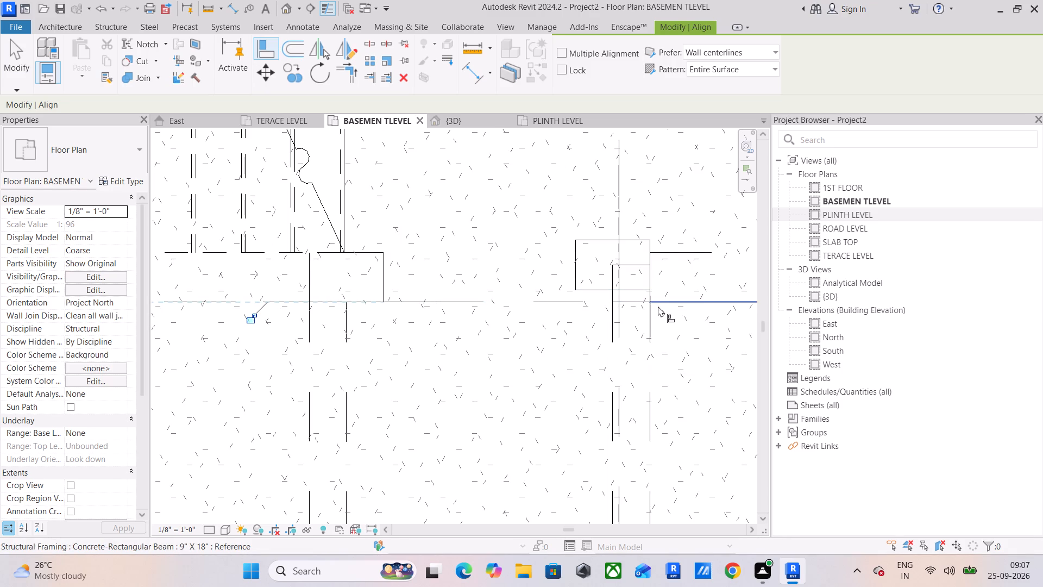
left_click(663, 304)
left_click(612, 287)
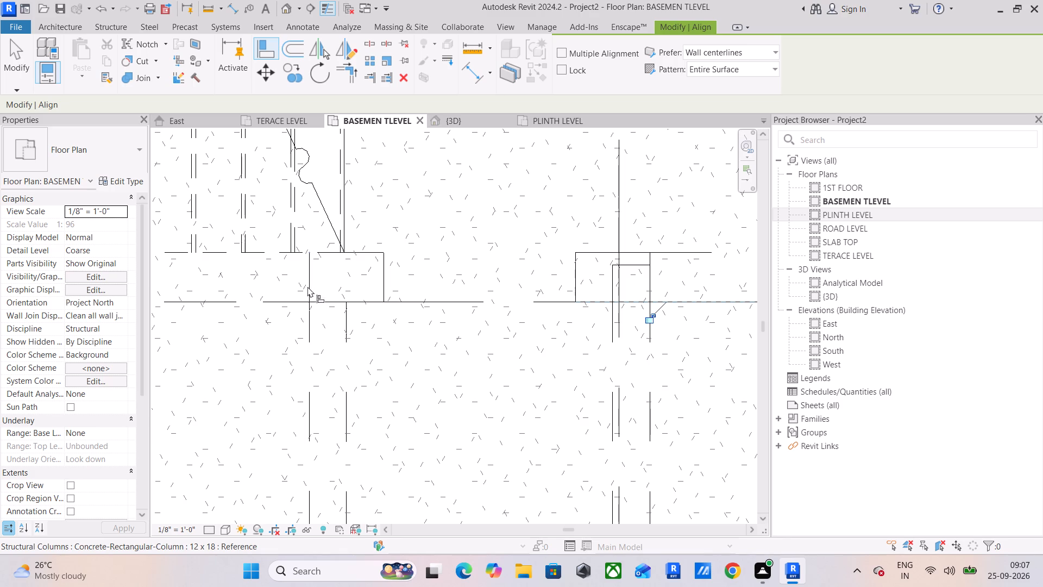
Align the left face of the 12 x 18 column beside the staircase with the outer face of the left vertical beam.
left_click(307, 316)
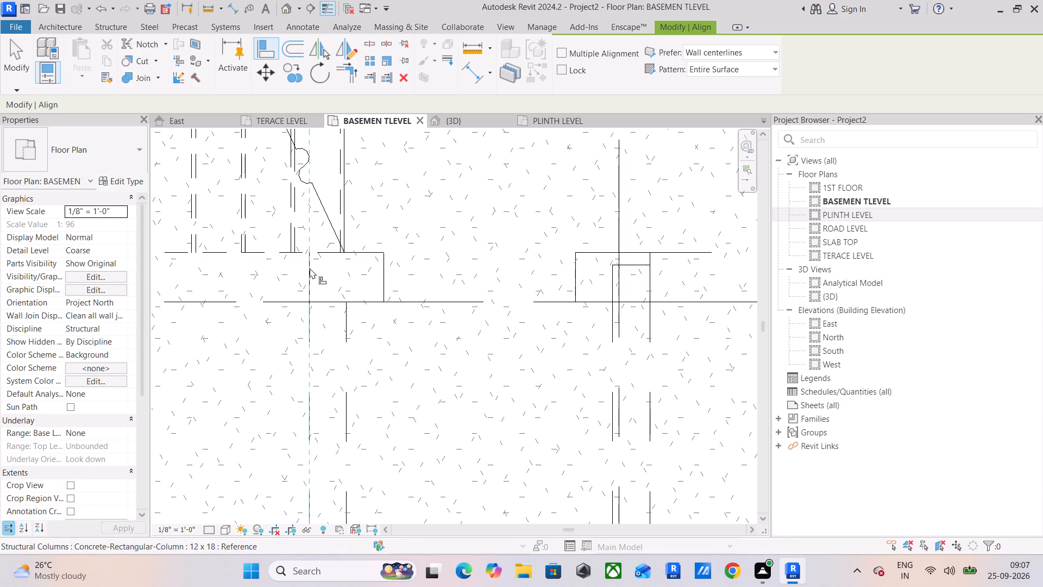
left_click(308, 277)
left_click(263, 369)
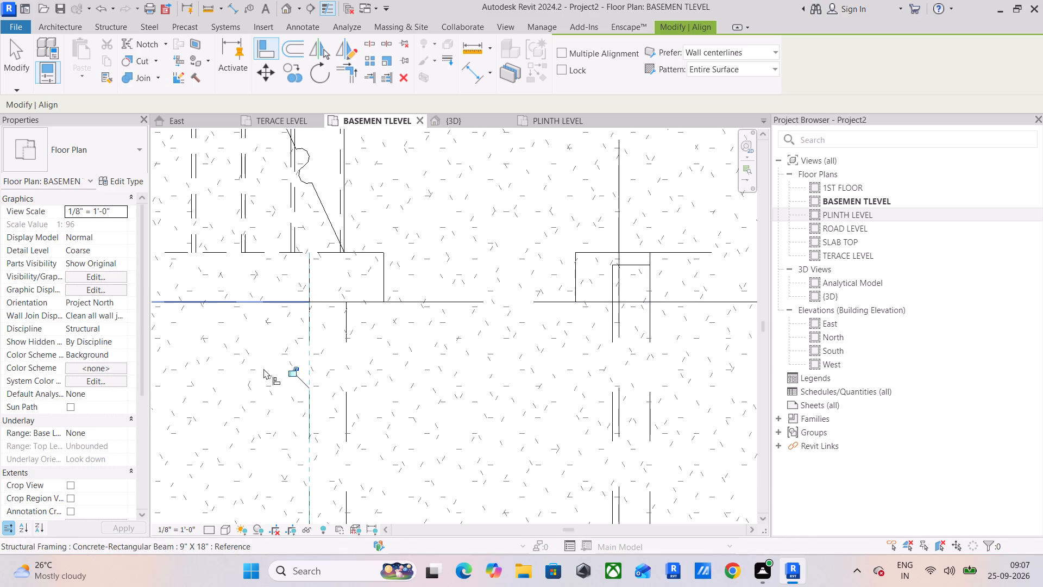
key("Escape")
key("Escape")
key("Escape")
key("Escape")
Delete the 9" X 9" column overlapping the right-hand new 12 x 18 column.
scroll(263, 369, "down", 5)
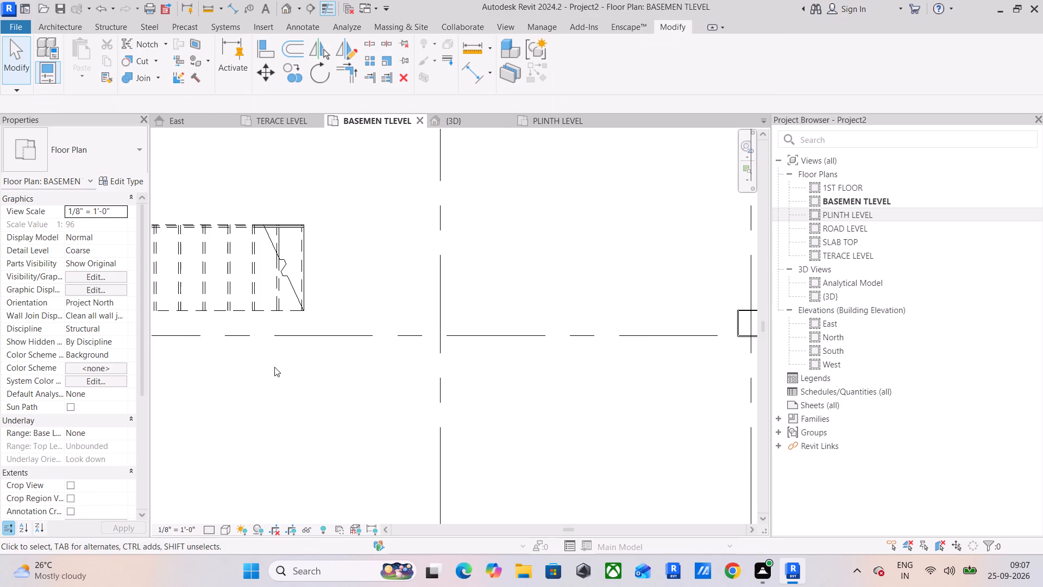
middle_click_drag(279, 365, 321, 344)
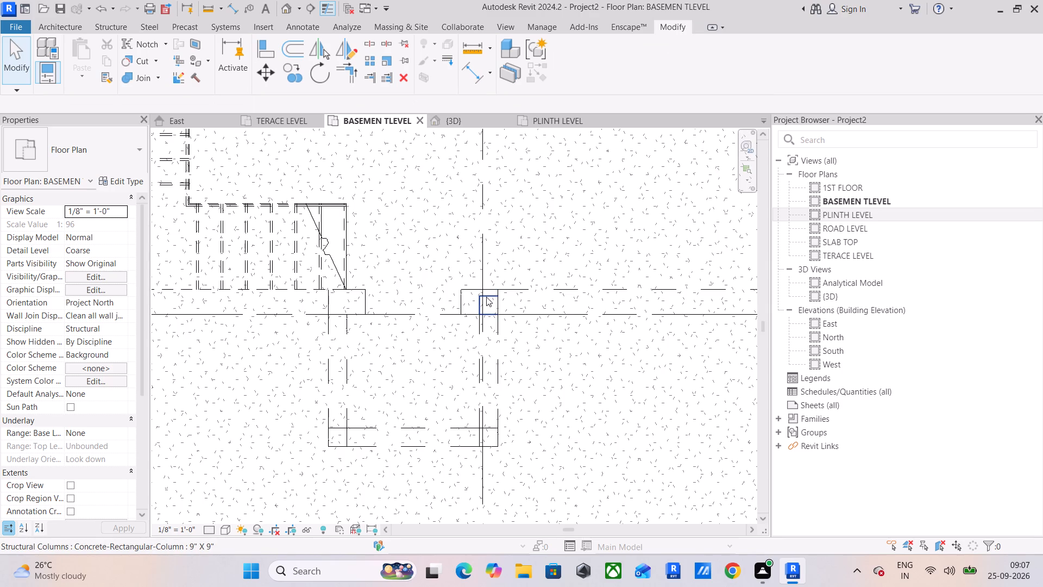
left_click(486, 297)
key("Delete")
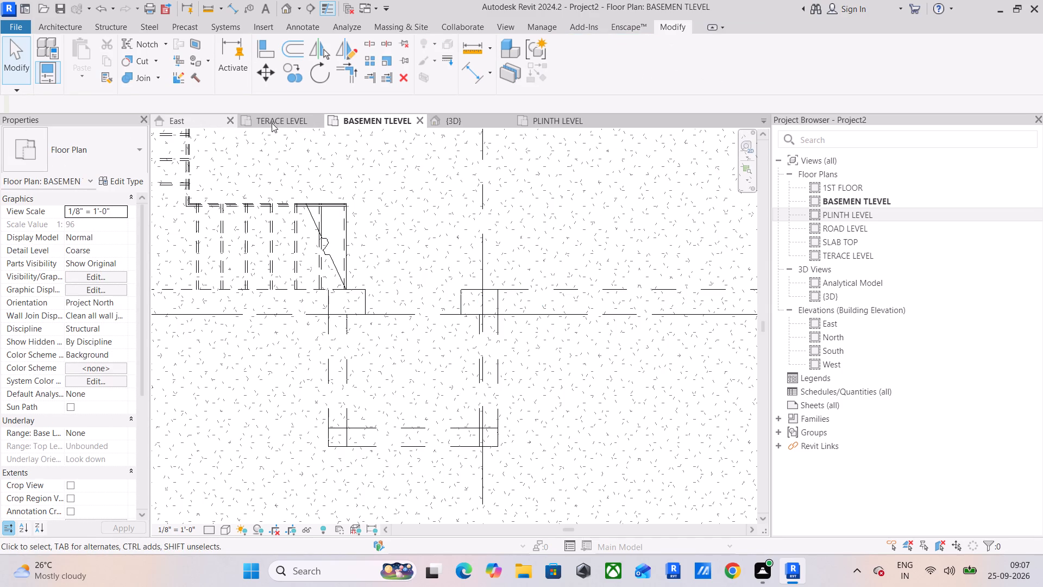
Examine the new 12 x 18 columns and the opened beam frame from several sides in the 3D view.
left_click(447, 129)
left_click(450, 123)
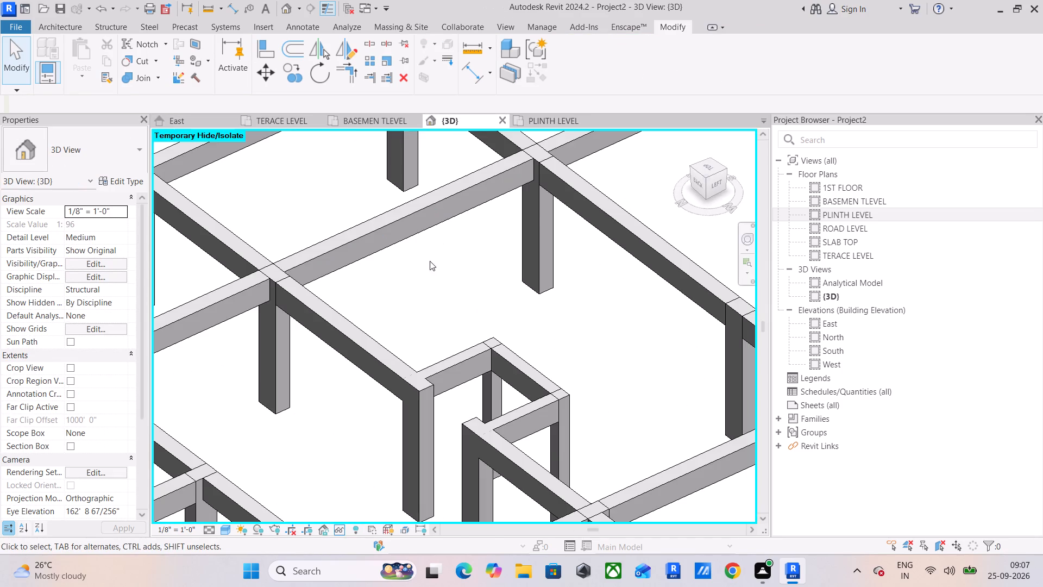
scroll(430, 264, "down", 4)
middle_click_drag(436, 405, 354, 464, "shift")
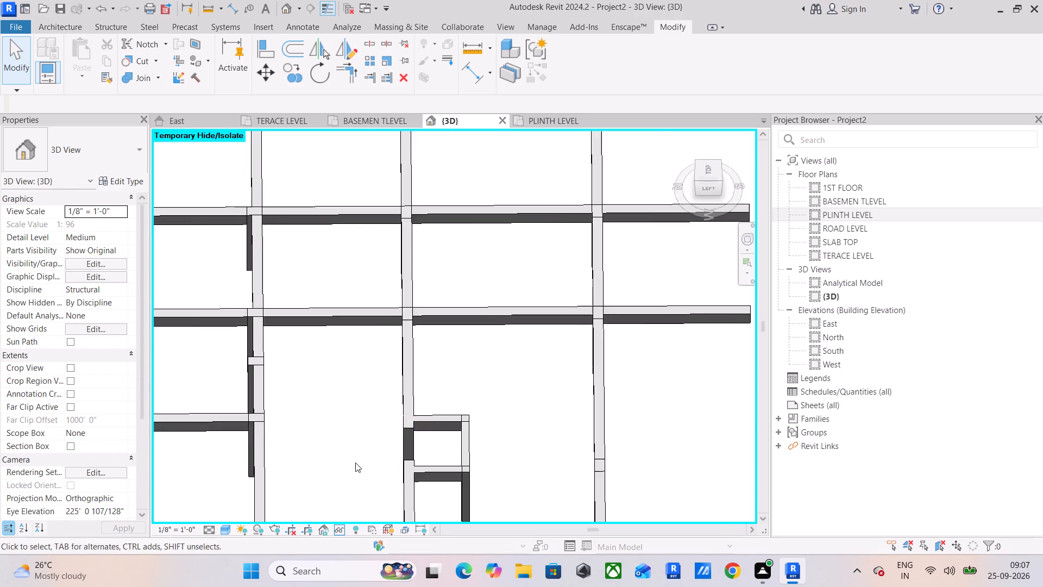
middle_click_drag(355, 463, 379, 281)
middle_click_drag(370, 344, 527, 280, "shift")
middle_click_drag(527, 281, 511, 516)
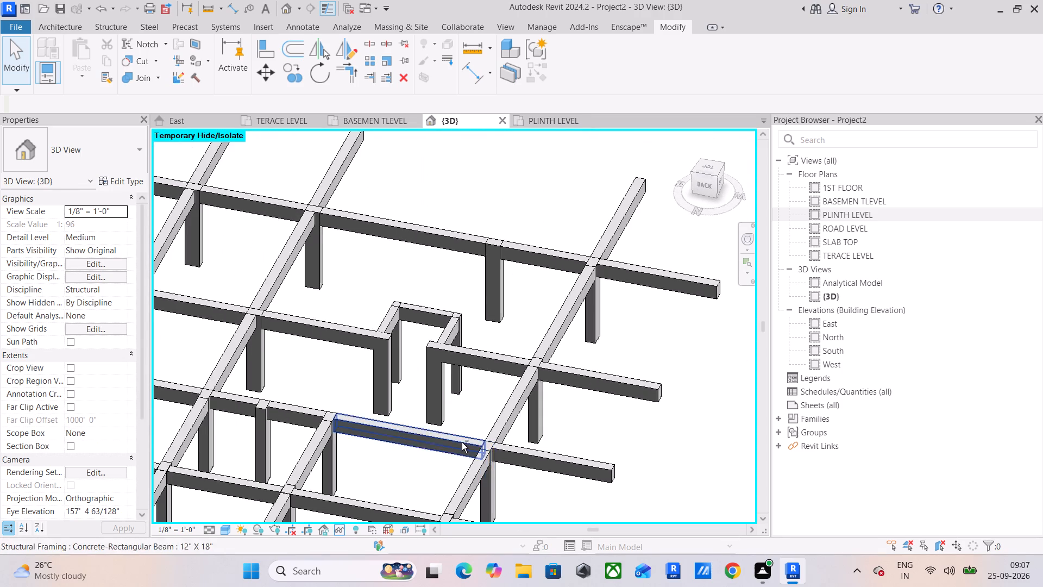
middle_click_drag(472, 440, 371, 427, "shift")
scroll(404, 417, "up", 5)
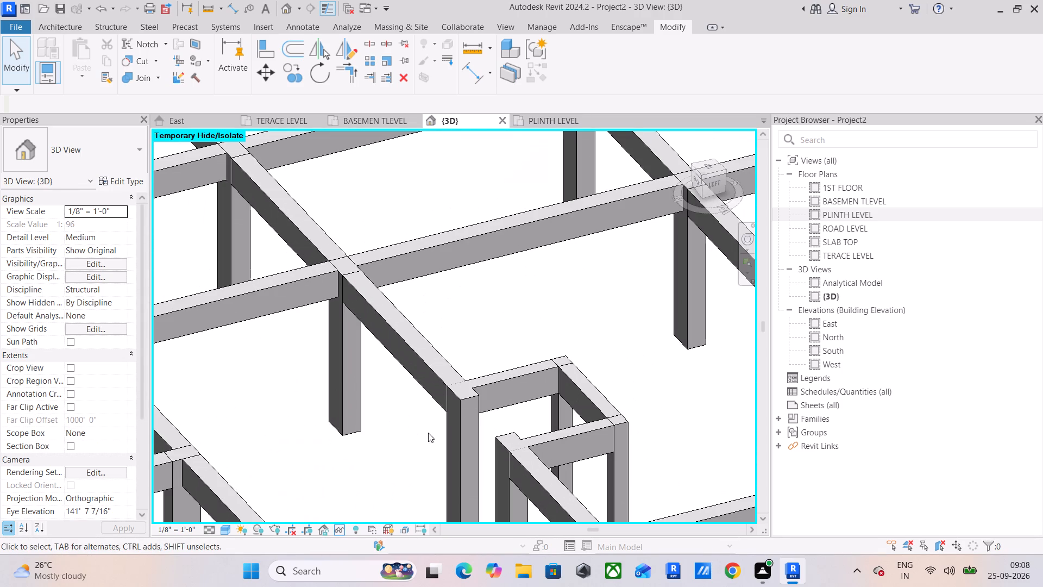
middle_click_drag(470, 417, 403, 332)
middle_click_drag(412, 399, 455, 446, "shift")
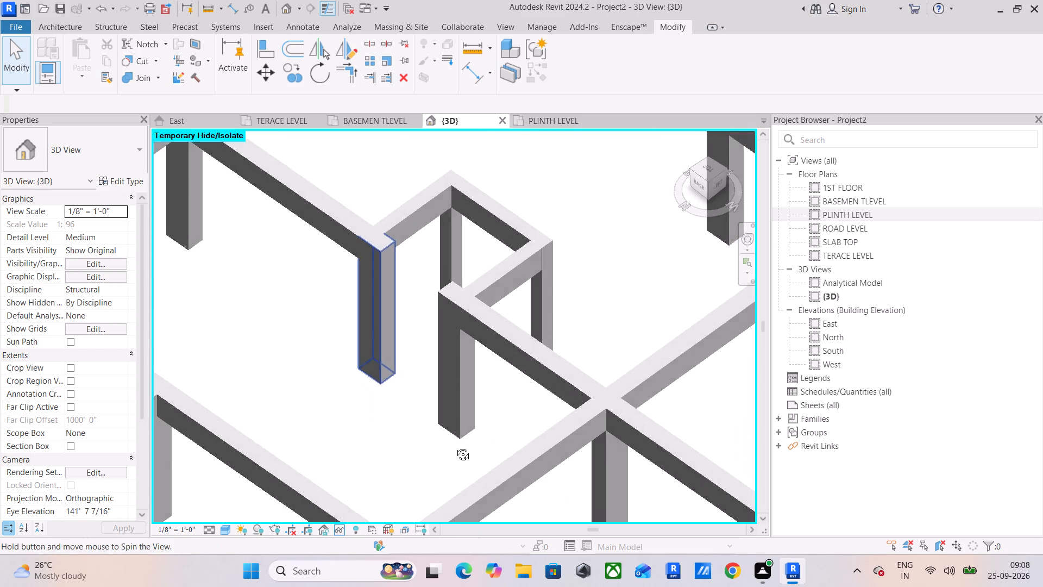
middle_click_drag(455, 446, 456, 452, "shift")
middle_click_drag(460, 419, 428, 448)
middle_click_drag(501, 379, 473, 399, "shift")
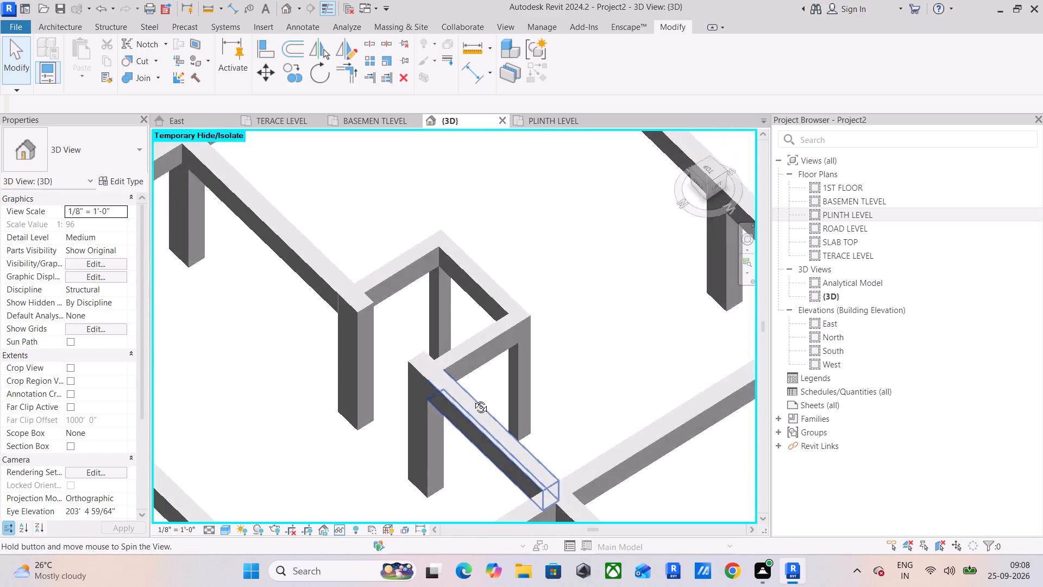
Extend the 12" X 18" beam across the open side of the small staircase frame toward the facing beam in its line.
middle_click_drag(473, 399, 387, 409, "shift")
middle_click_drag(375, 413, 425, 251)
scroll(412, 394, "down", 5)
middle_click_drag(451, 385, 316, 370, "shift")
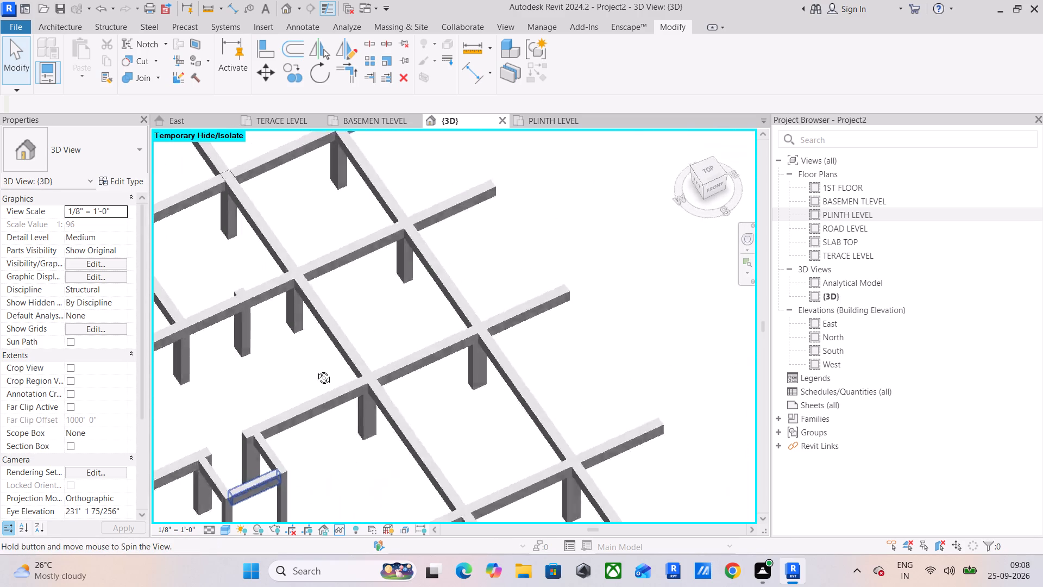
middle_click_drag(316, 370, 304, 354, "shift")
middle_click_drag(299, 374, 473, 344)
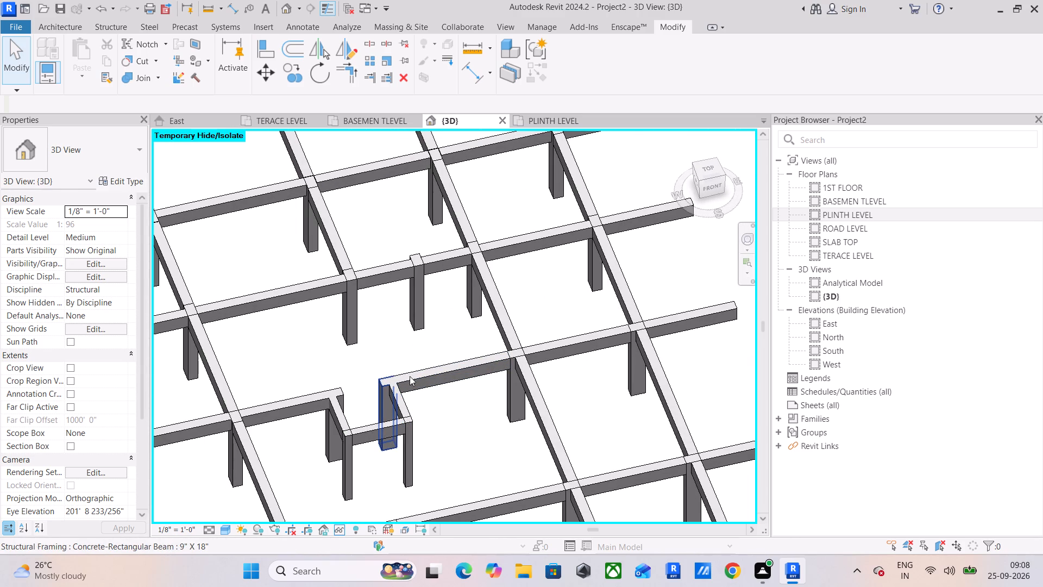
left_click(410, 376)
left_click_drag(393, 373, 354, 381)
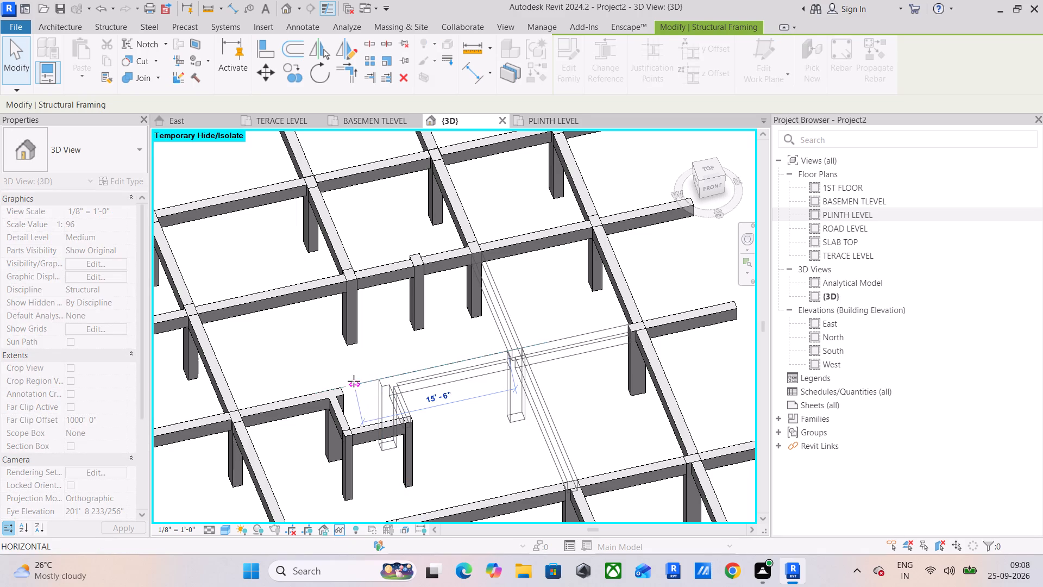
left_click_drag(354, 381, 339, 385)
Fine-tune the extended 12" X 18" beam's end so it meets the end of the facing beam at the frame corner.
scroll(351, 389, "up", 2)
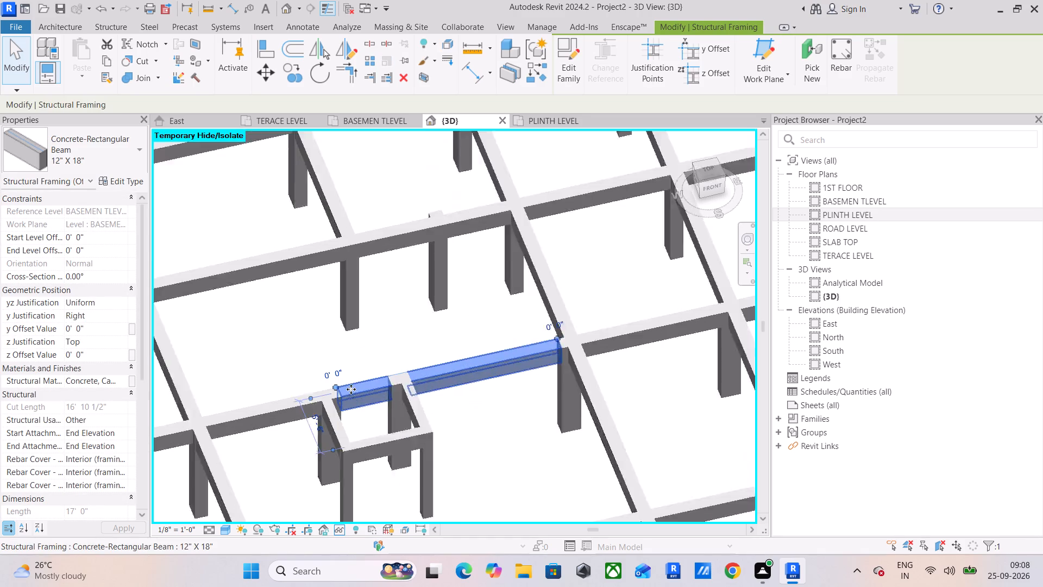
scroll(351, 389, "up", 7)
left_click_drag(334, 374, 326, 381)
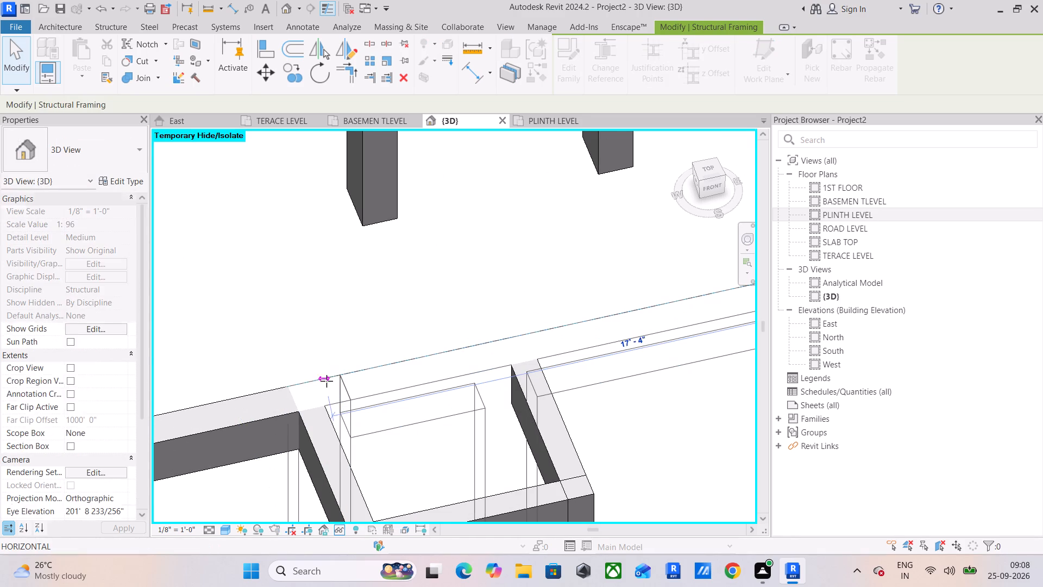
left_click_drag(326, 381, 346, 382)
left_click(358, 305)
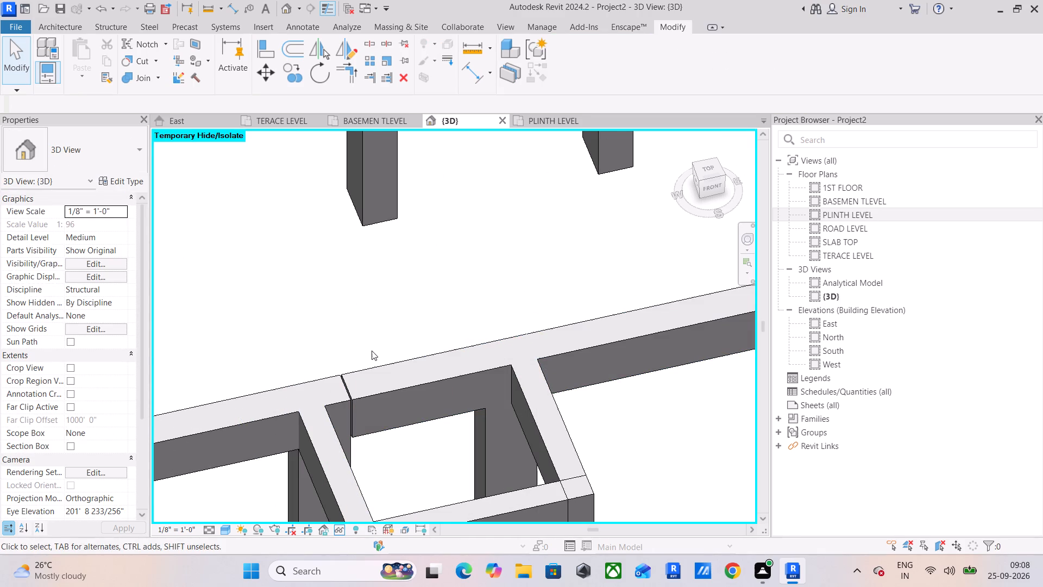
scroll(363, 383, "up", 5)
left_click(366, 406)
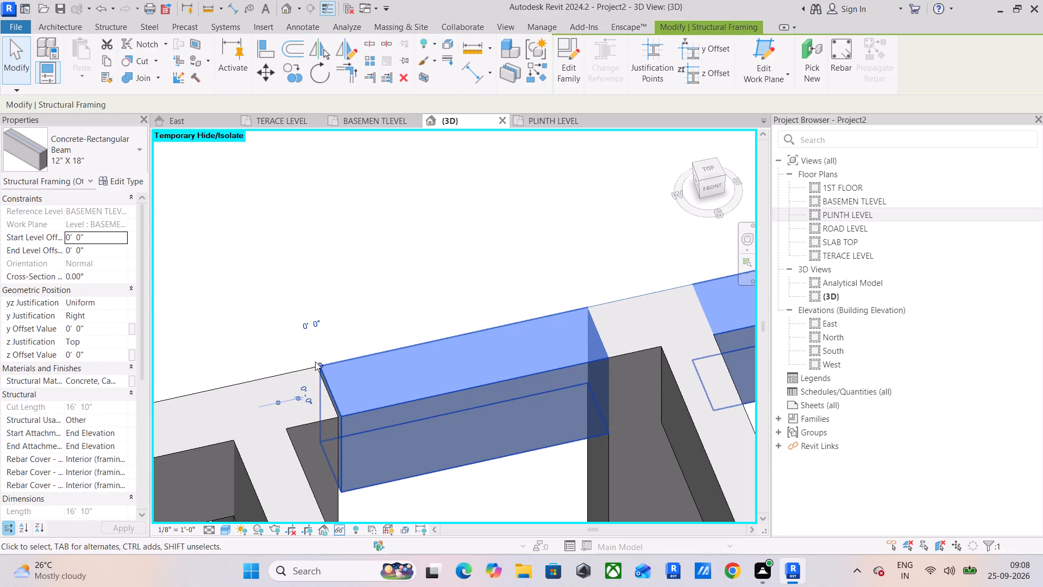
left_click_drag(320, 364, 309, 367)
left_click(331, 288)
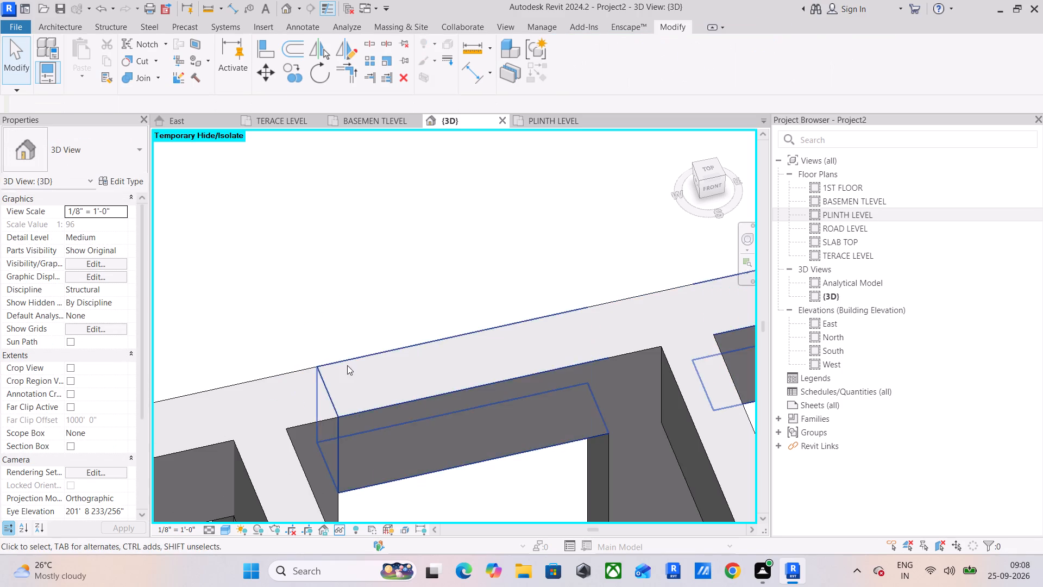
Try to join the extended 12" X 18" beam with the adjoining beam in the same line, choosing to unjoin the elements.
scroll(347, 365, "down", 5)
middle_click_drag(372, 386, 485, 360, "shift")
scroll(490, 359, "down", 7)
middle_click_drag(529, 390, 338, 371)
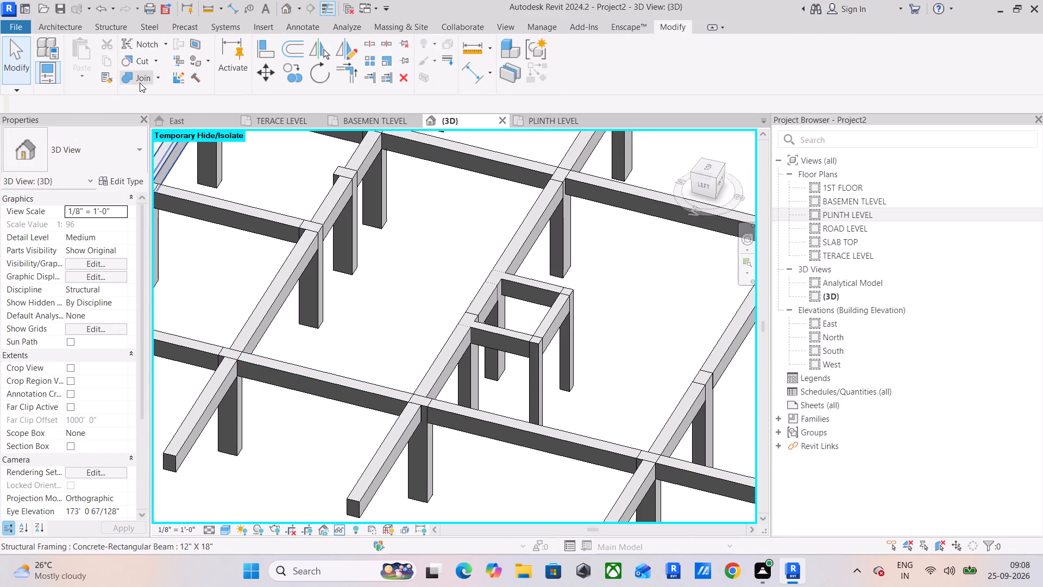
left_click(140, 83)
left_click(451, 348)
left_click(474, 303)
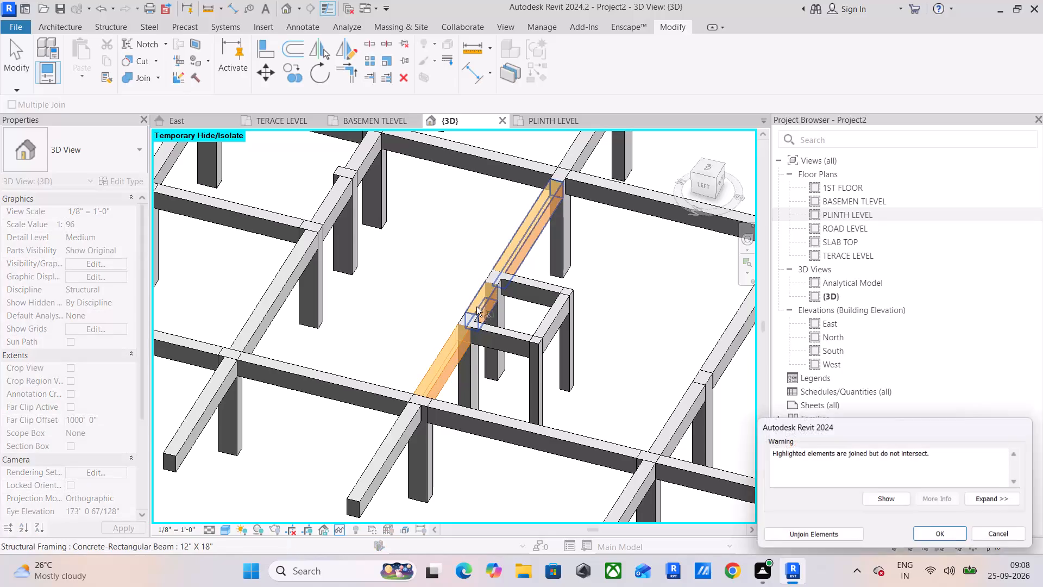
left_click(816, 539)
Examine the closed staircase frame and the whole basement beam grid from several sides in the 3D view.
middle_click_drag(445, 319, 539, 326, "shift")
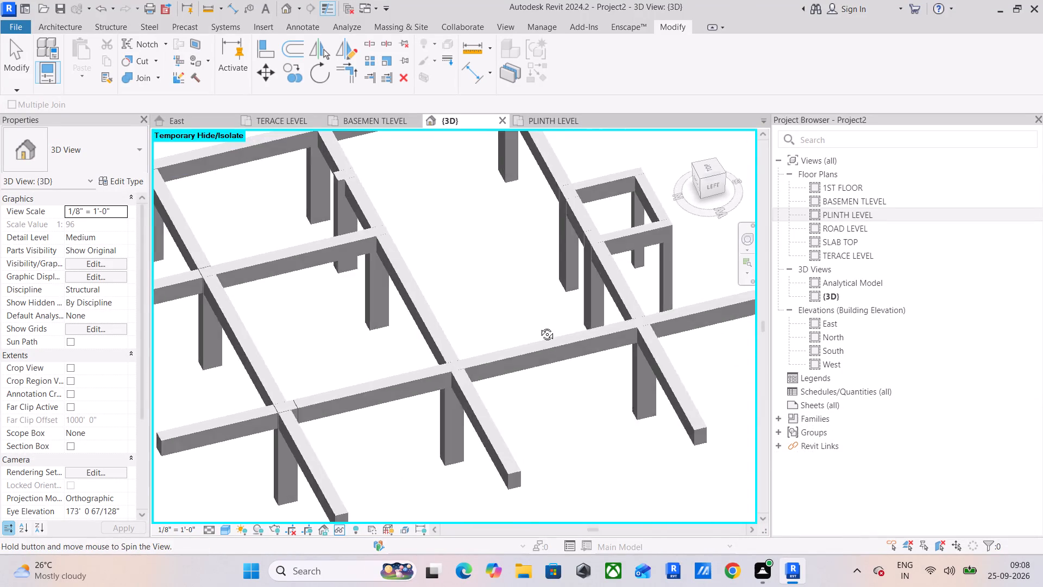
middle_click_drag(539, 326, 539, 326, "shift")
middle_click_drag(556, 326, 505, 475)
middle_click_drag(520, 472, 667, 390, "shift")
middle_click_drag(577, 389, 642, 524)
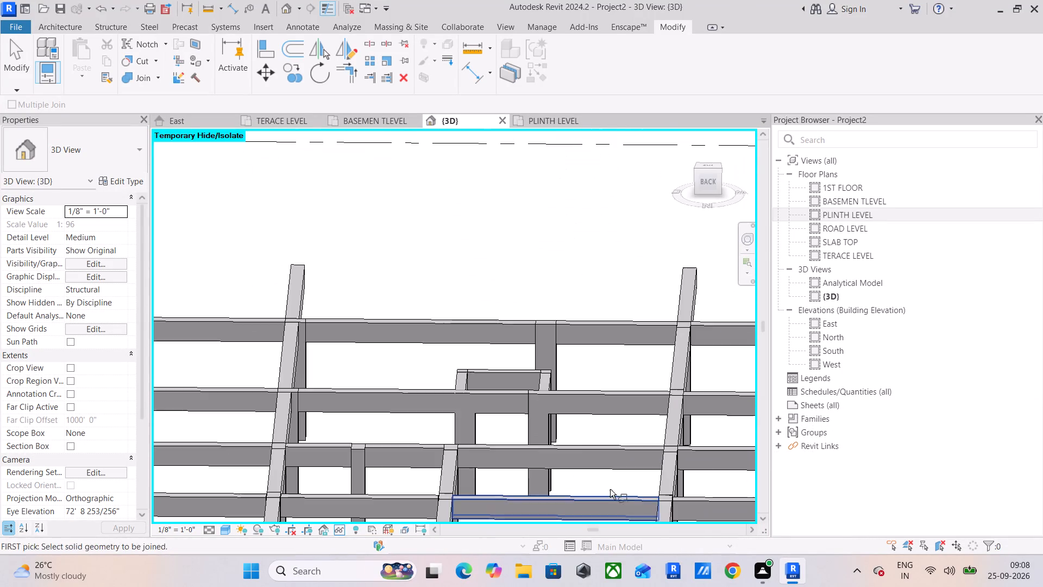
scroll(496, 388, "up", 4)
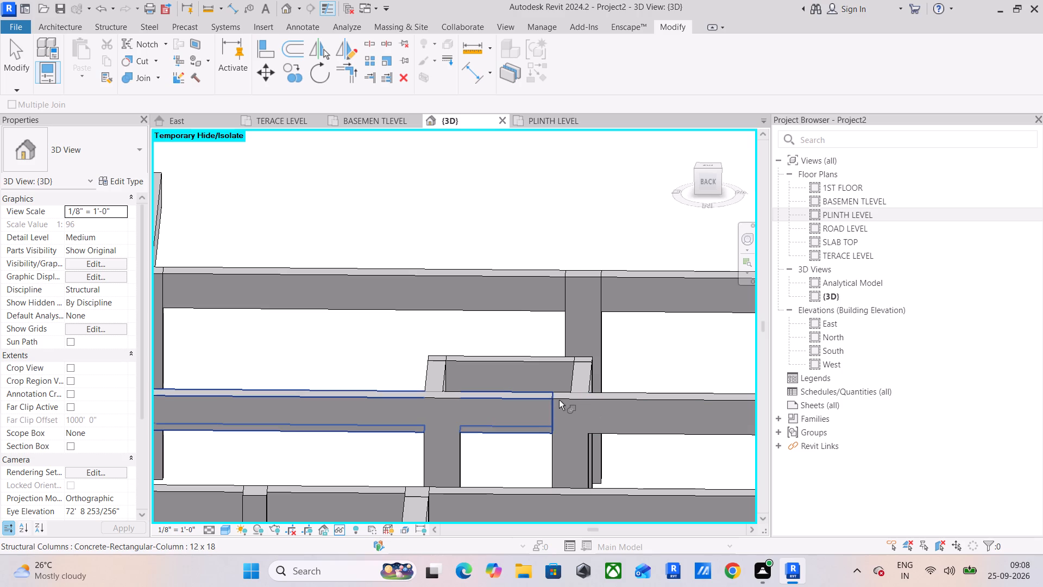
key("Escape")
key("Escape")
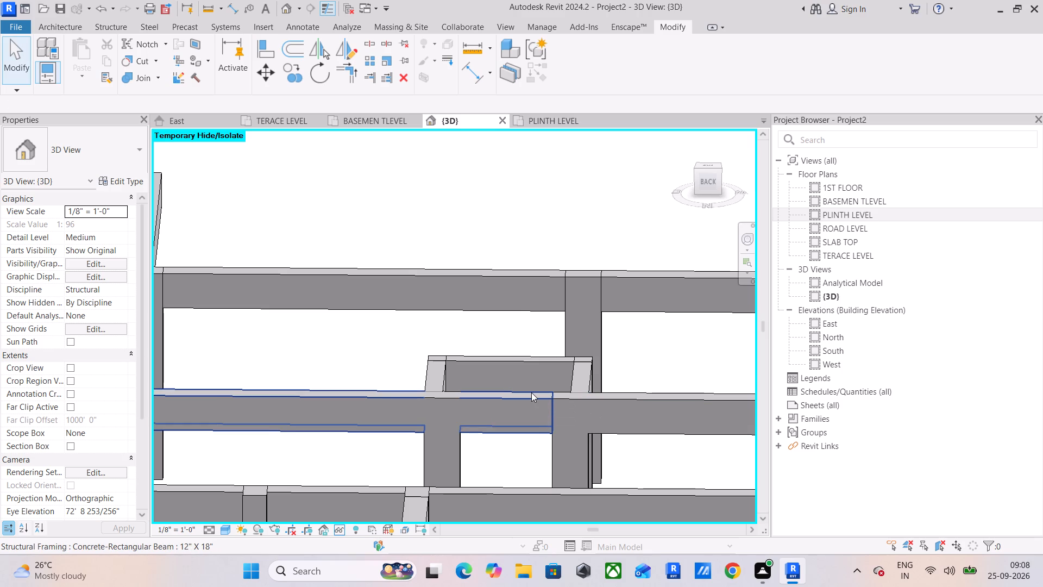
middle_click_drag(527, 451, 528, 489, "shift")
scroll(546, 436, "down", 5)
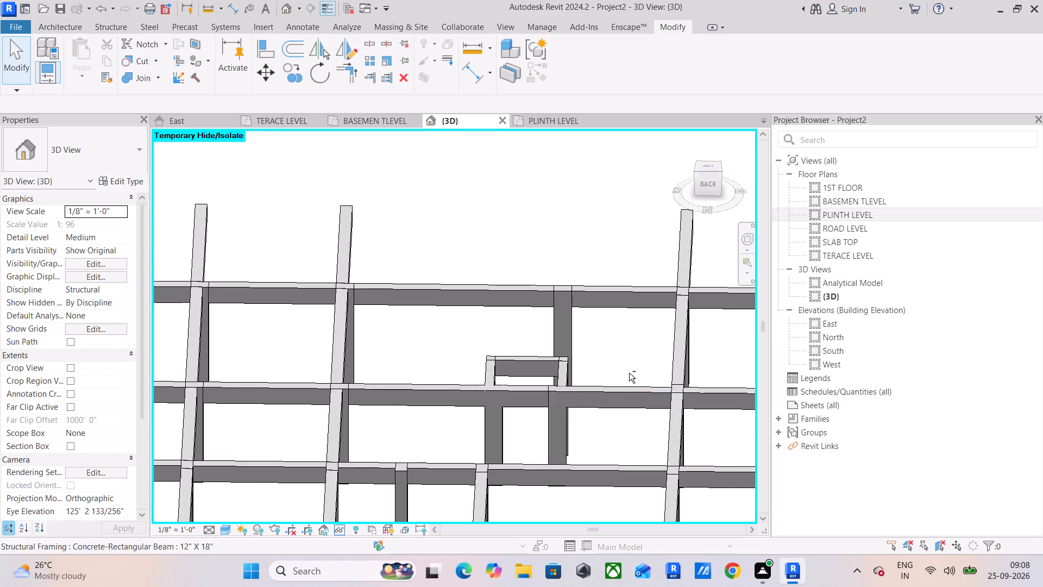
middle_click_drag(627, 378, 560, 435, "shift")
scroll(501, 416, "down", 8)
middle_click_drag(560, 403, 343, 422, "shift")
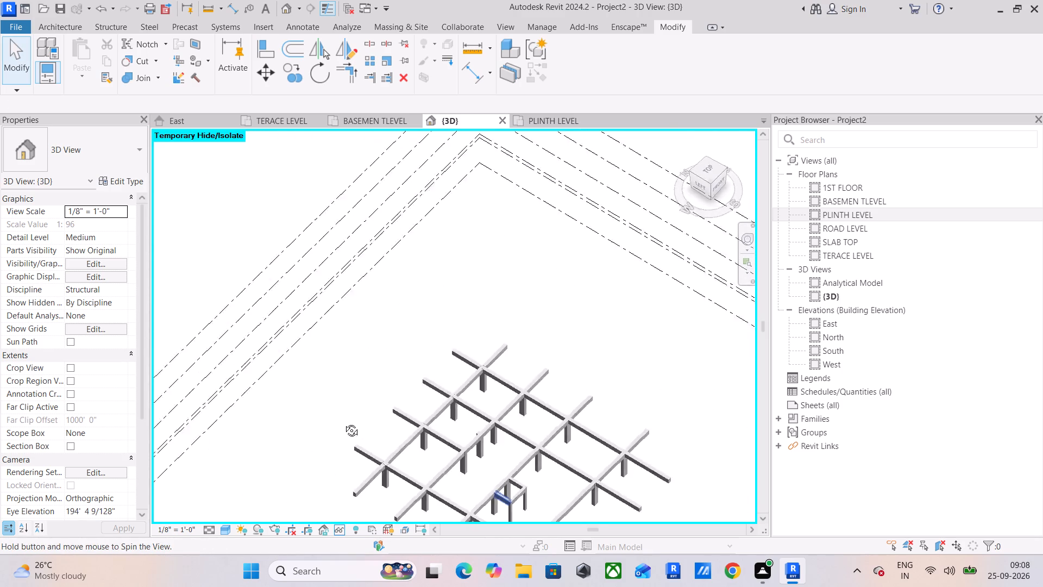
middle_click_drag(343, 422, 330, 421, "shift")
middle_click_drag(452, 442, 416, 270)
middle_click_drag(391, 397, 466, 311, "shift")
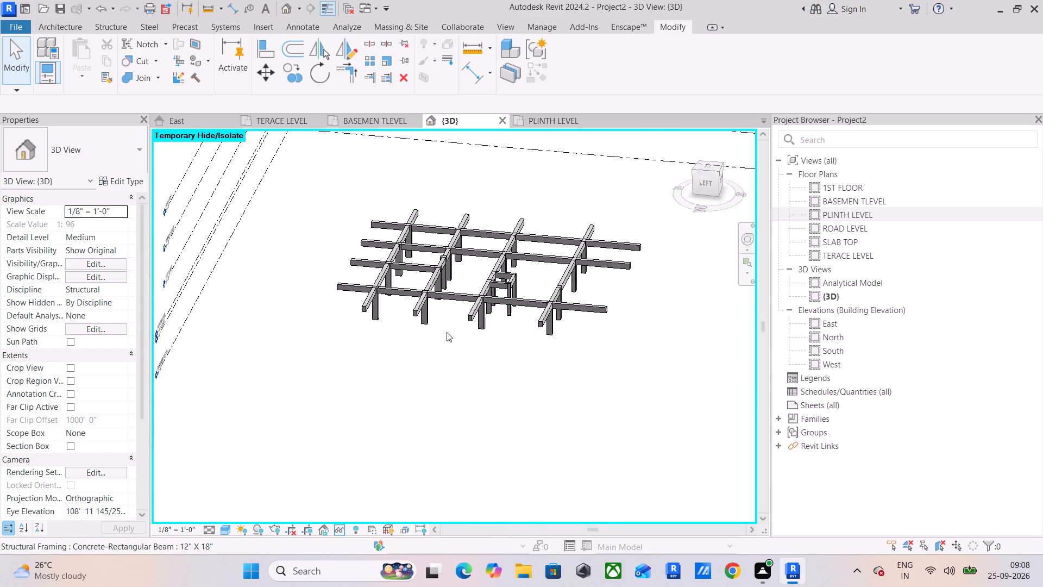
In the BASEMEN TLEVEL floor plan, temporarily hide the linked INTENSHIP PROJECT 7 model to isolate the structural framing.
left_click(366, 120)
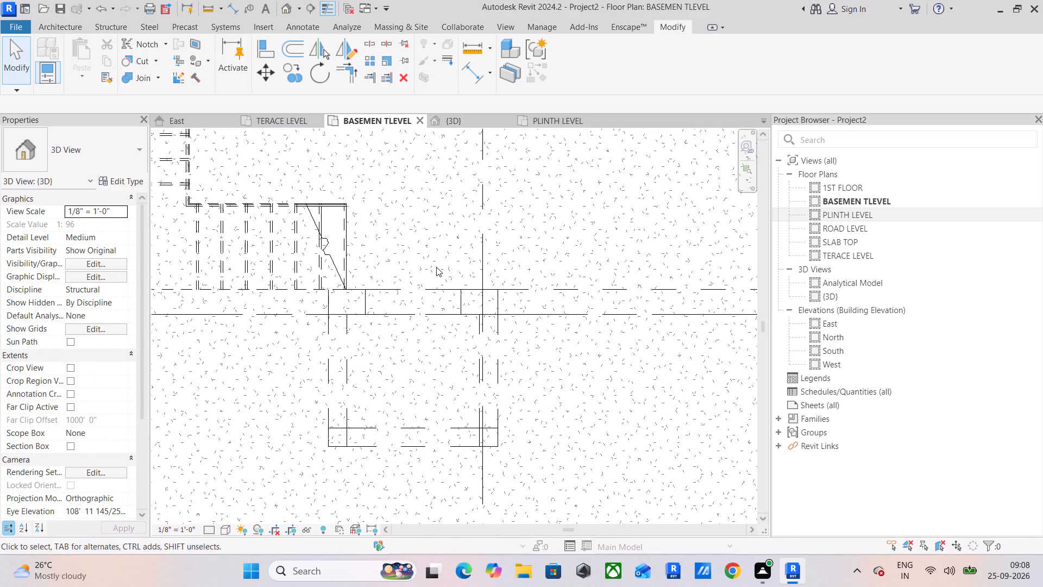
scroll(451, 278, "down", 14)
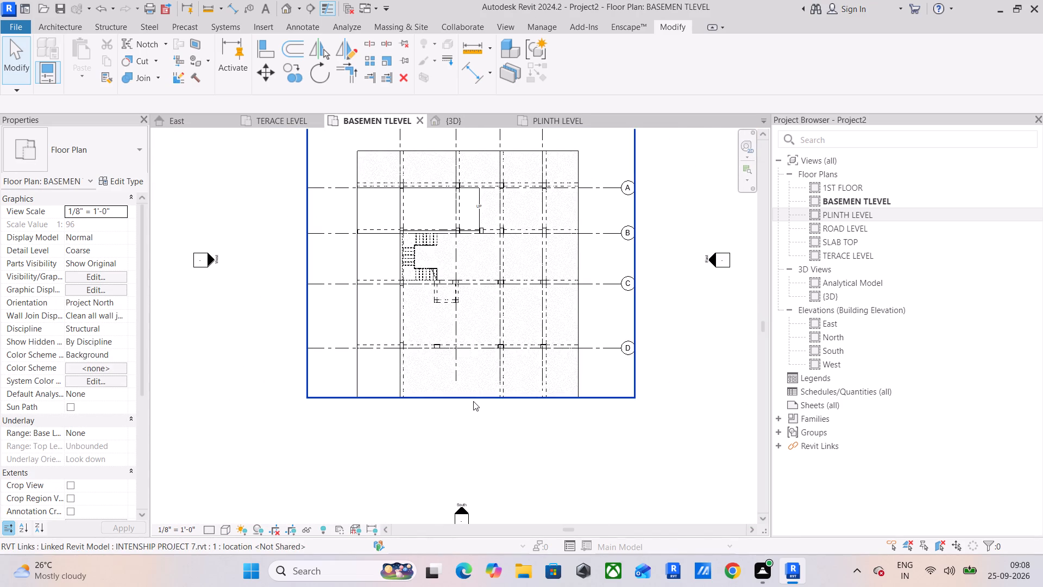
left_click(473, 401)
type("HH")
middle_click_drag(469, 369, 469, 403)
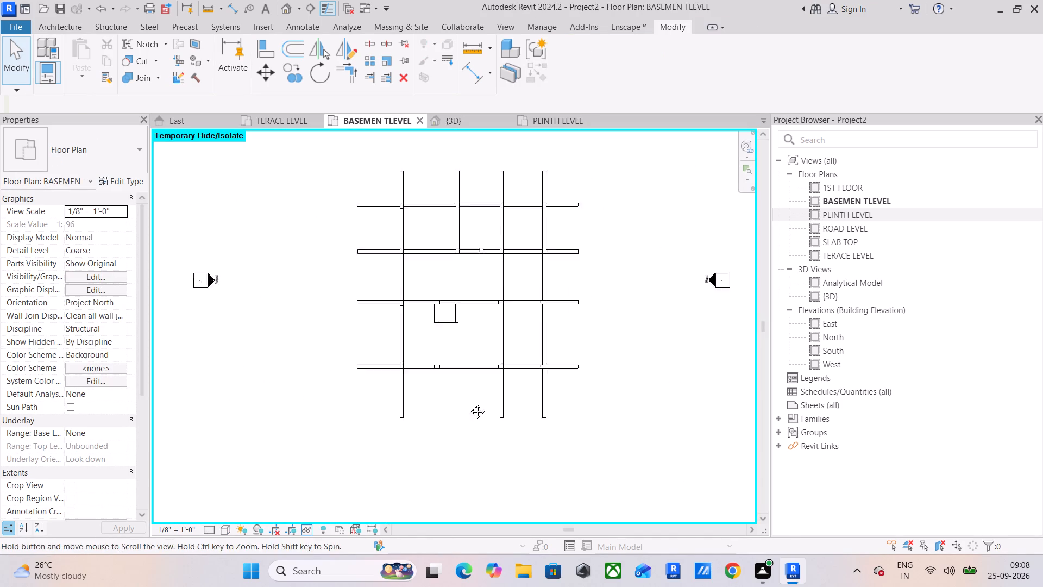
middle_click_drag(469, 403, 478, 448)
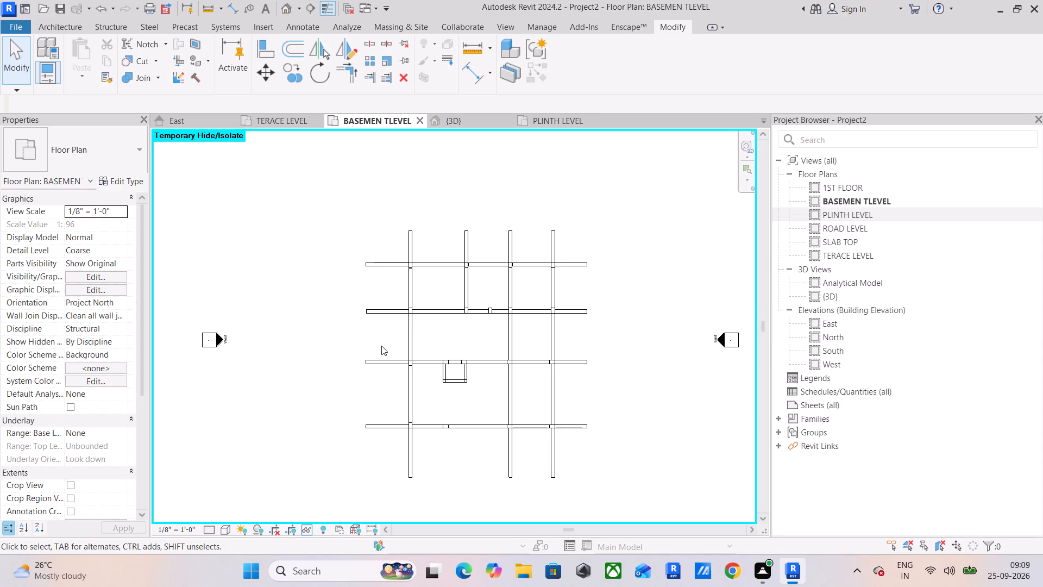
scroll(521, 289, "up", 5)
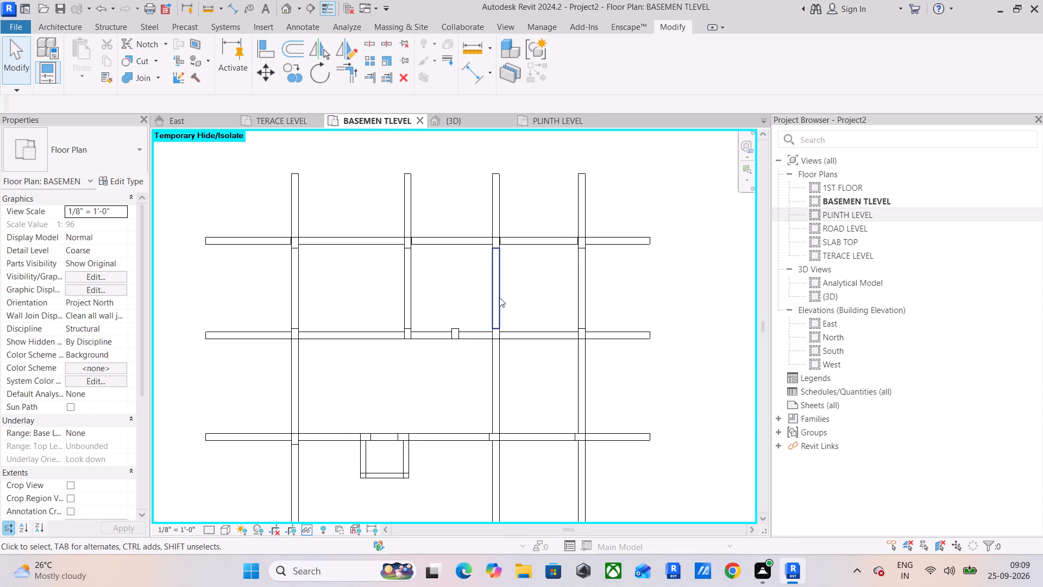
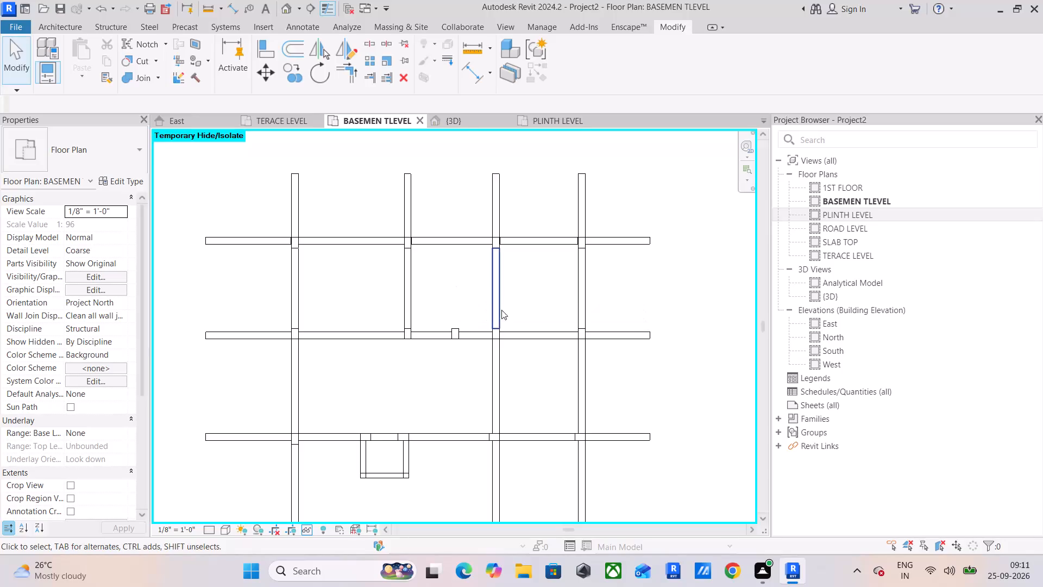
Extend the 12" X 18" beams below, left of and above the first column in the top row to meet the column faces.
middle_click_drag(516, 319, 552, 236)
scroll(498, 276, "down", 3)
middle_click_drag(498, 276, 479, 358)
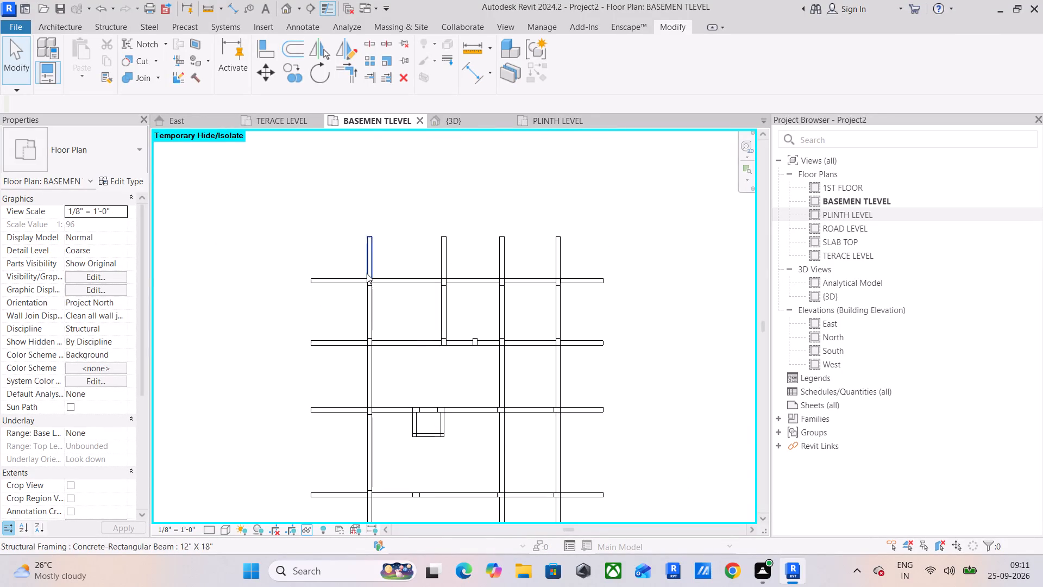
scroll(338, 265, "up", 9)
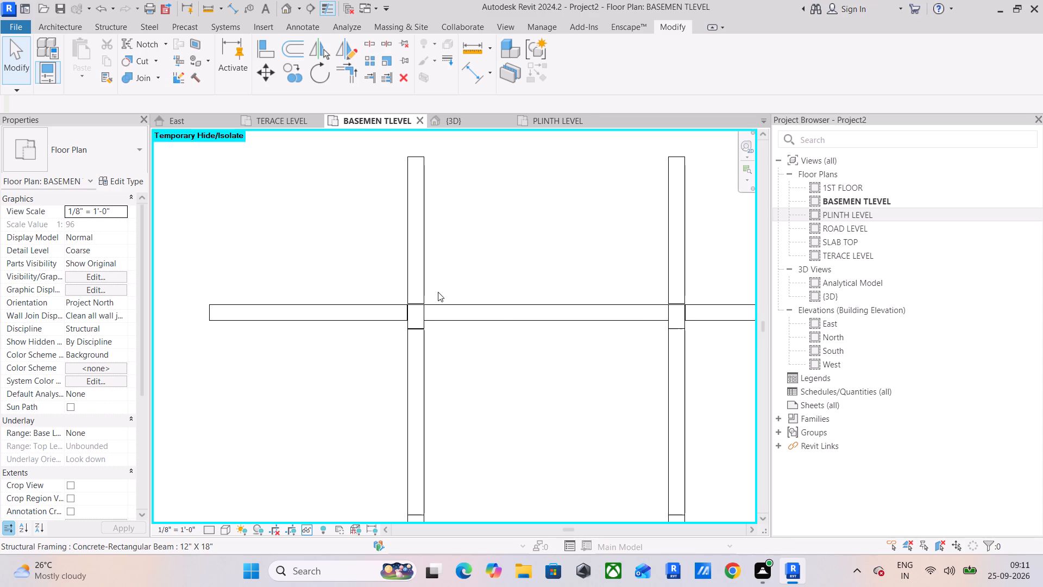
scroll(393, 309, "up", 5)
scroll(438, 293, "up", 4)
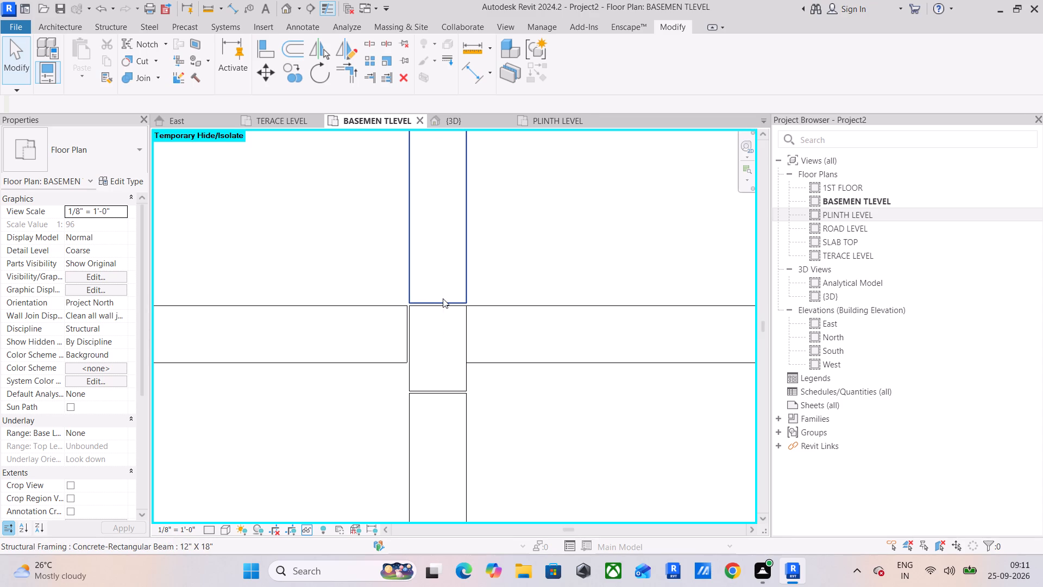
left_click(436, 396)
scroll(437, 396, "up", 5)
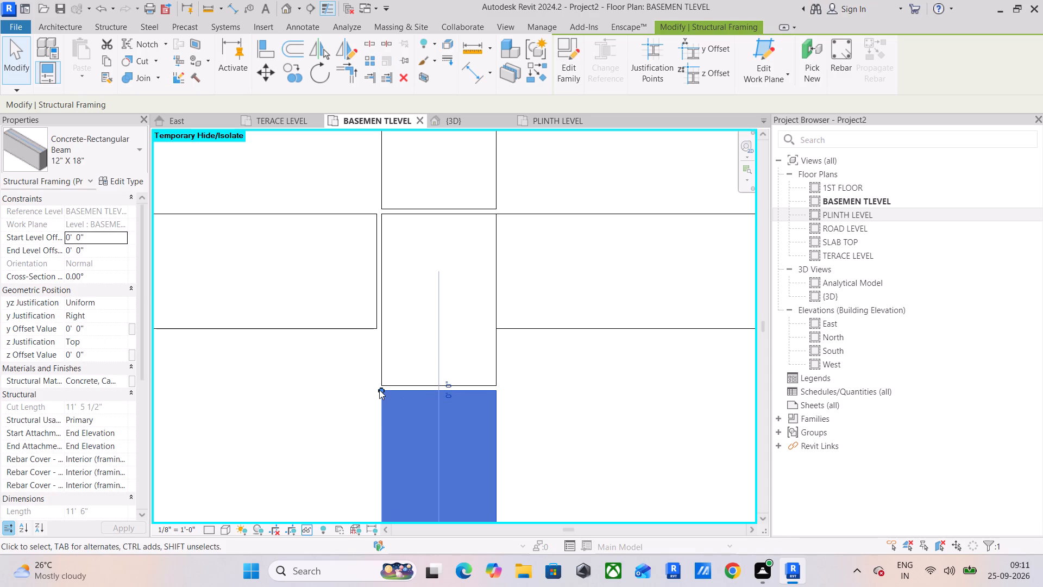
left_click_drag(379, 390, 379, 378)
left_click(373, 314)
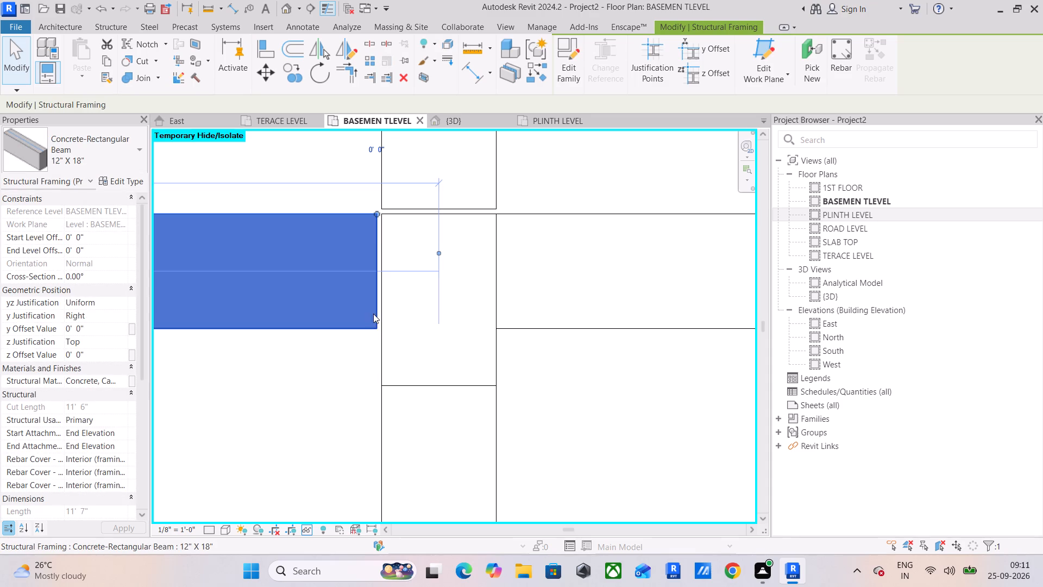
left_click_drag(375, 213, 384, 212)
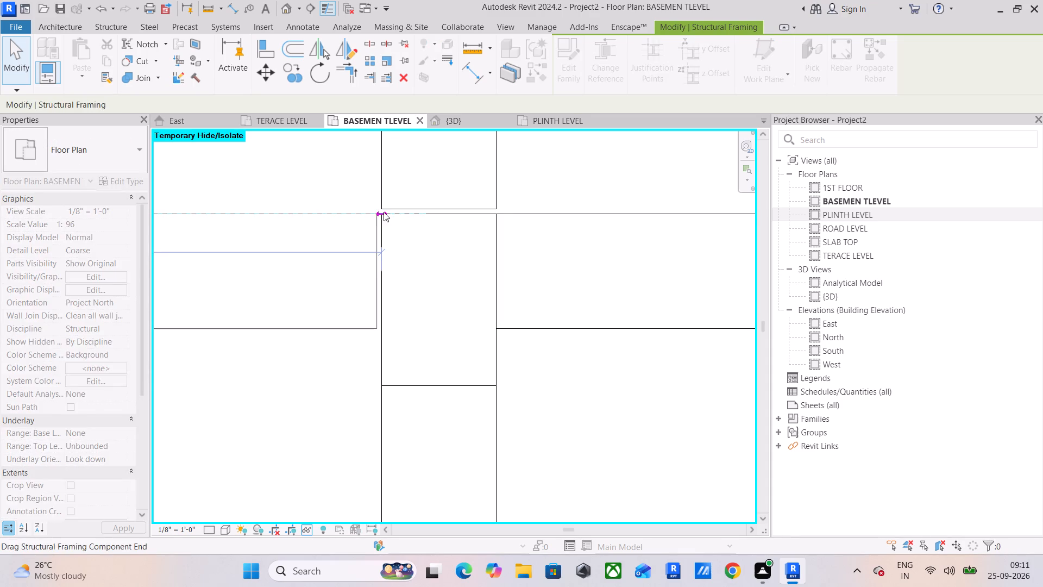
left_click(408, 209)
left_click_drag(495, 208, 496, 219)
left_click(537, 326)
left_click(558, 423)
Extend the beams above and right of the second column in the top row to meet the column faces.
scroll(593, 384, "down", 5)
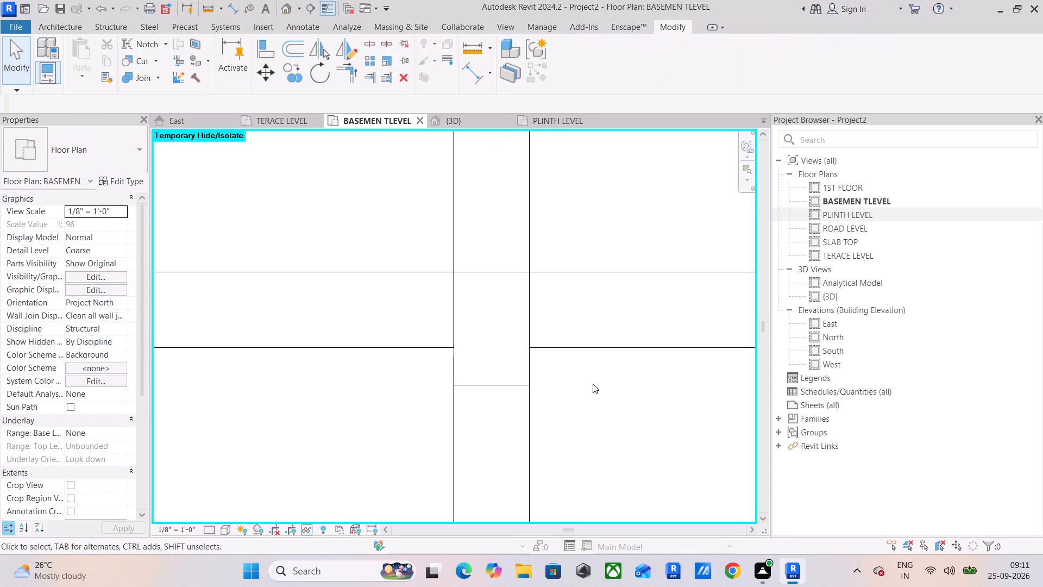
middle_click_drag(574, 399, 225, 369)
scroll(265, 353, "down", 10)
scroll(536, 314, "up", 8)
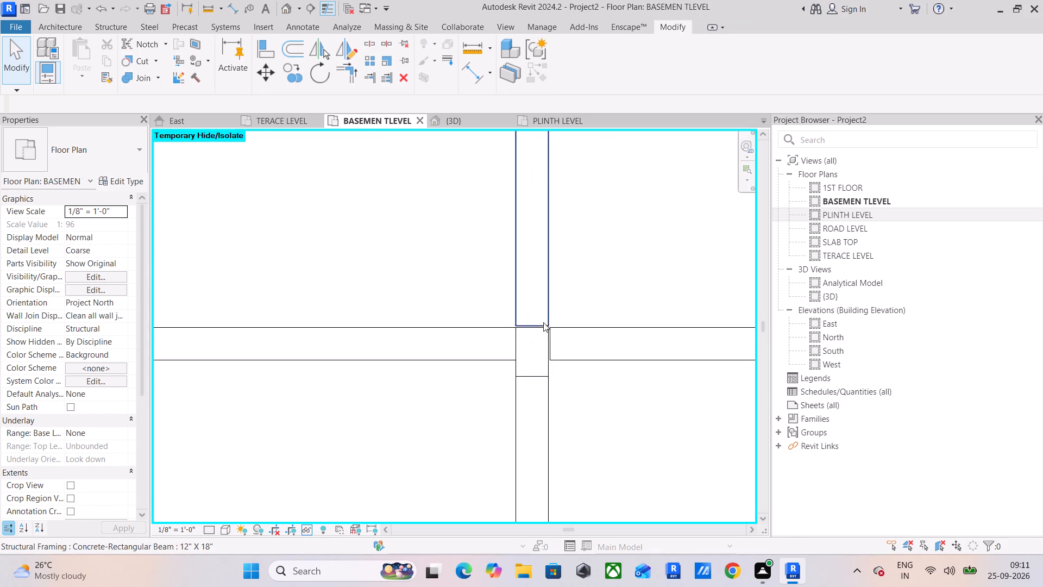
scroll(543, 322, "up", 6)
left_click(543, 333)
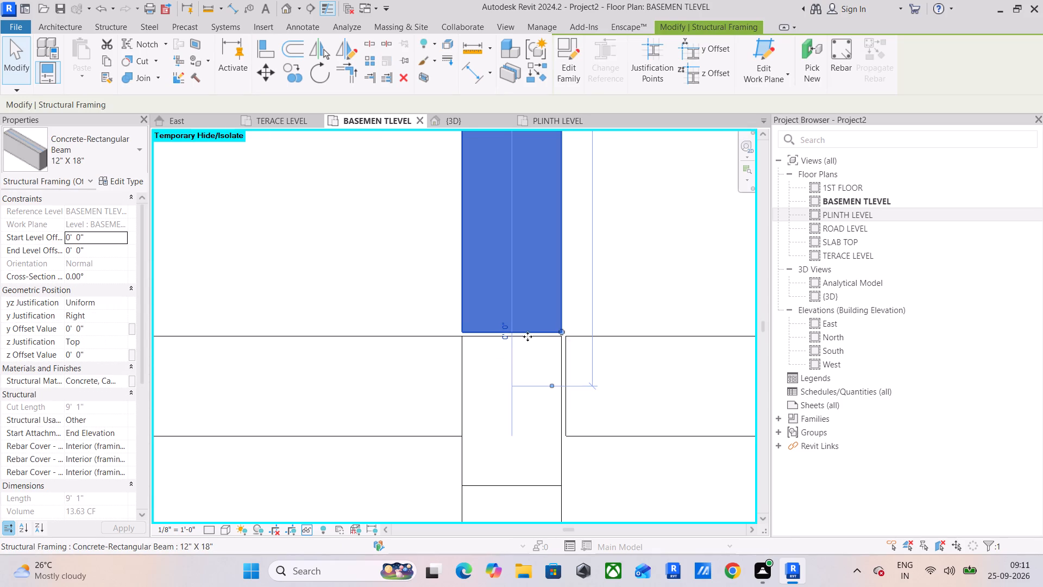
left_click_drag(563, 332, 563, 344)
left_click(586, 339)
left_click_drag(566, 337, 560, 336)
Extend the left, upper and right beams at the third column in the top row to meet the column faces.
scroll(613, 355, "down", 4)
middle_click_drag(595, 395, 332, 366)
scroll(335, 366, "down", 6)
middle_click_drag(554, 319, 302, 328)
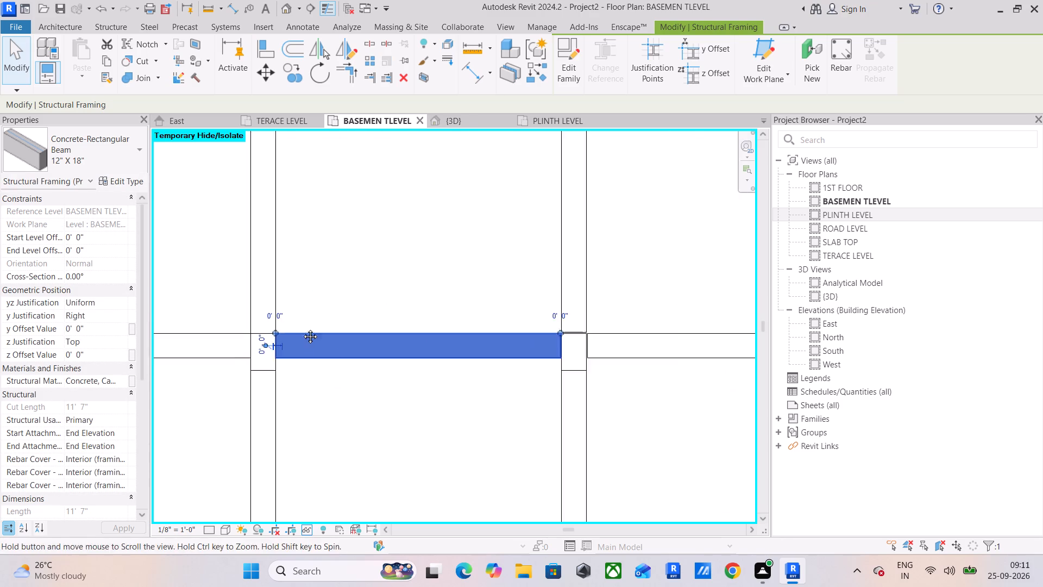
middle_click_drag(302, 328, 236, 328)
scroll(357, 321, "up", 9)
scroll(300, 337, "up", 6)
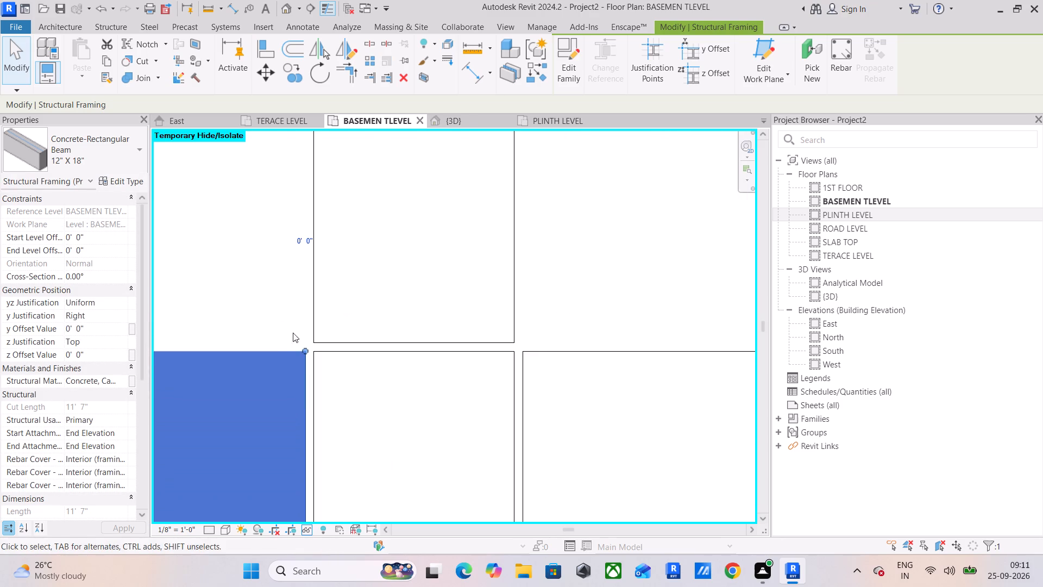
left_click_drag(304, 351, 316, 351)
left_click(334, 339)
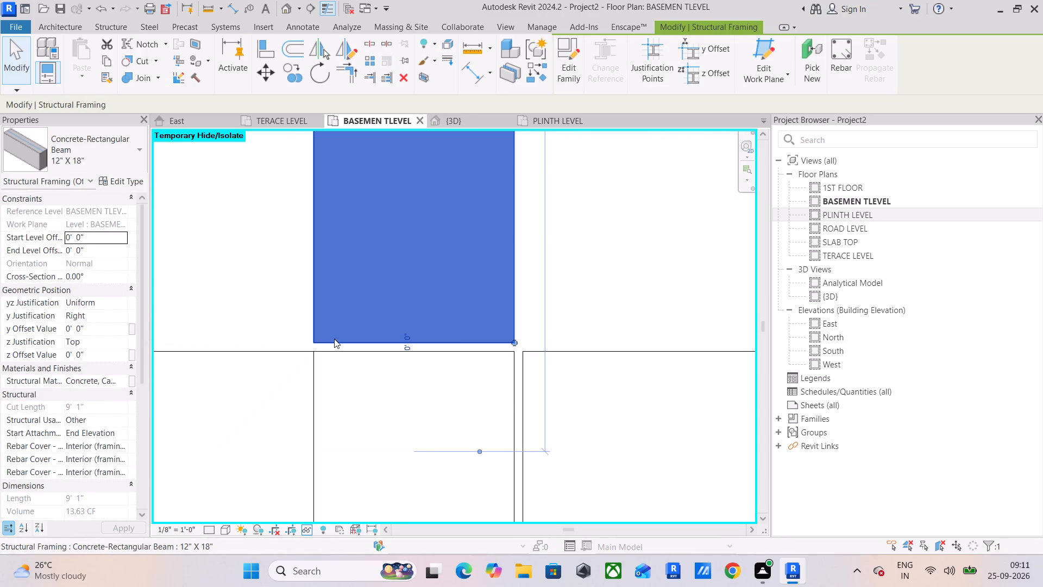
left_click_drag(514, 341, 513, 348)
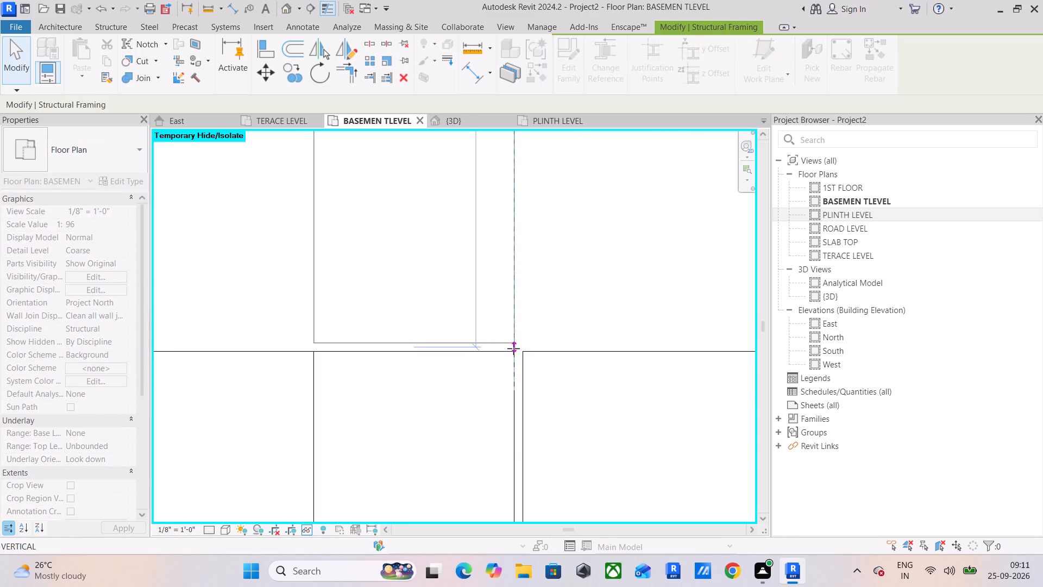
left_click_drag(513, 348, 513, 353)
left_click(555, 354)
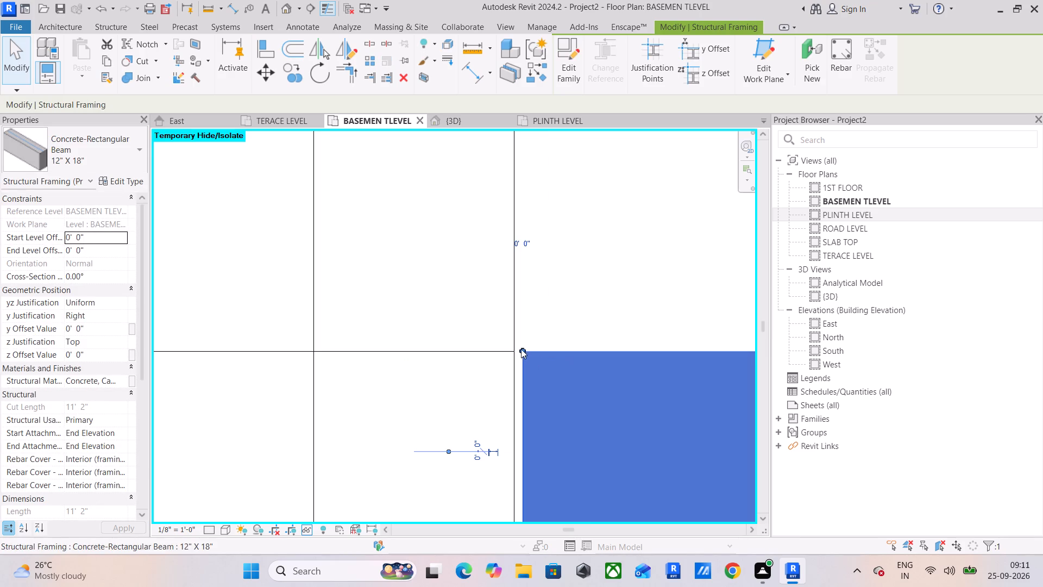
left_click_drag(521, 349, 509, 349)
left_click(580, 288)
Extend the left, upper and right beams at the fourth column in the top row to meet the column faces.
scroll(580, 288, "down", 10)
middle_click_drag(569, 319, 545, 327)
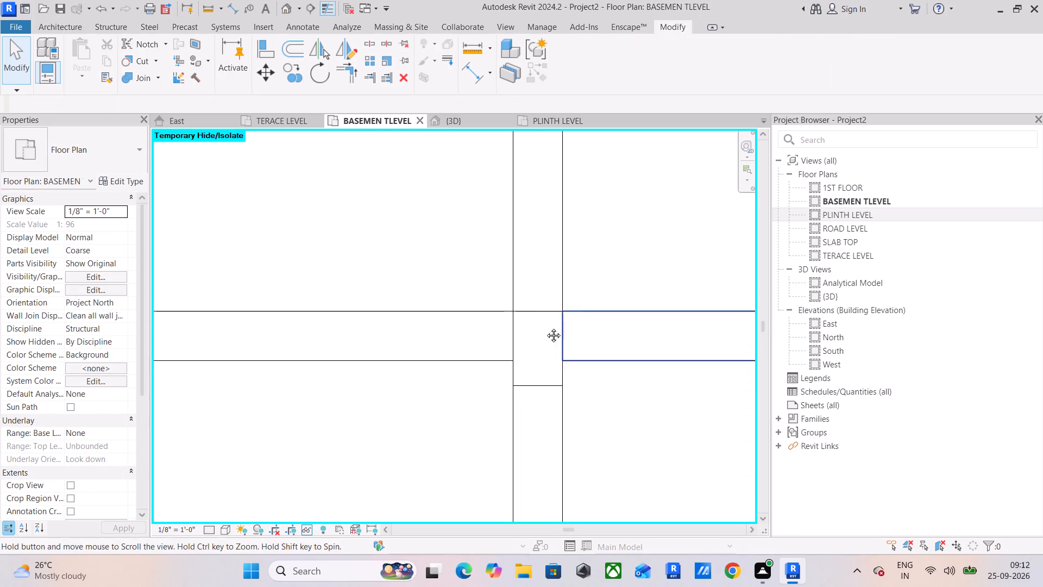
middle_click_drag(545, 327, 227, 329)
scroll(259, 329, "down", 8)
scroll(486, 336, "up", 10)
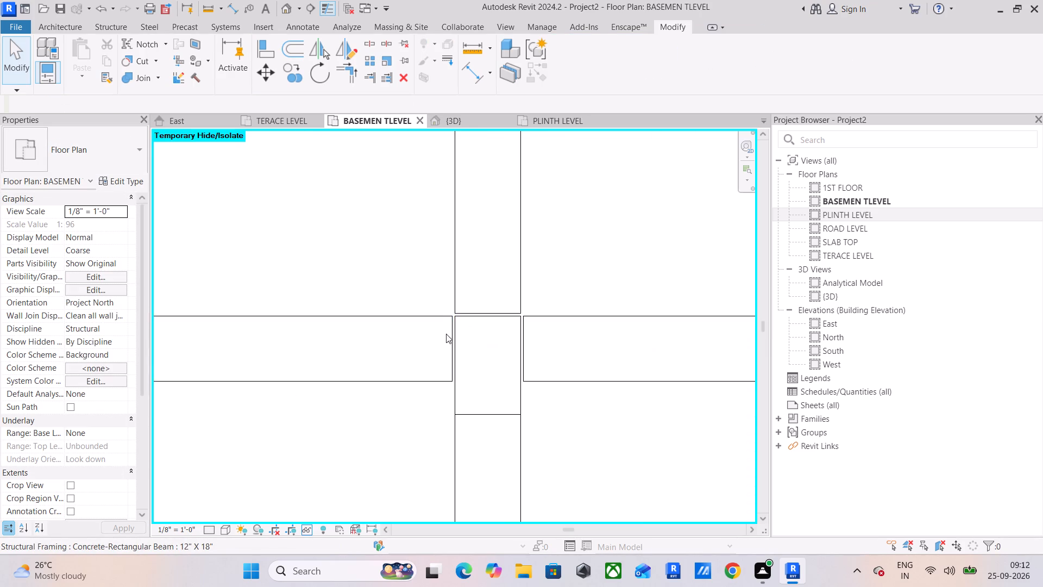
scroll(446, 334, "up", 4)
left_click(455, 330)
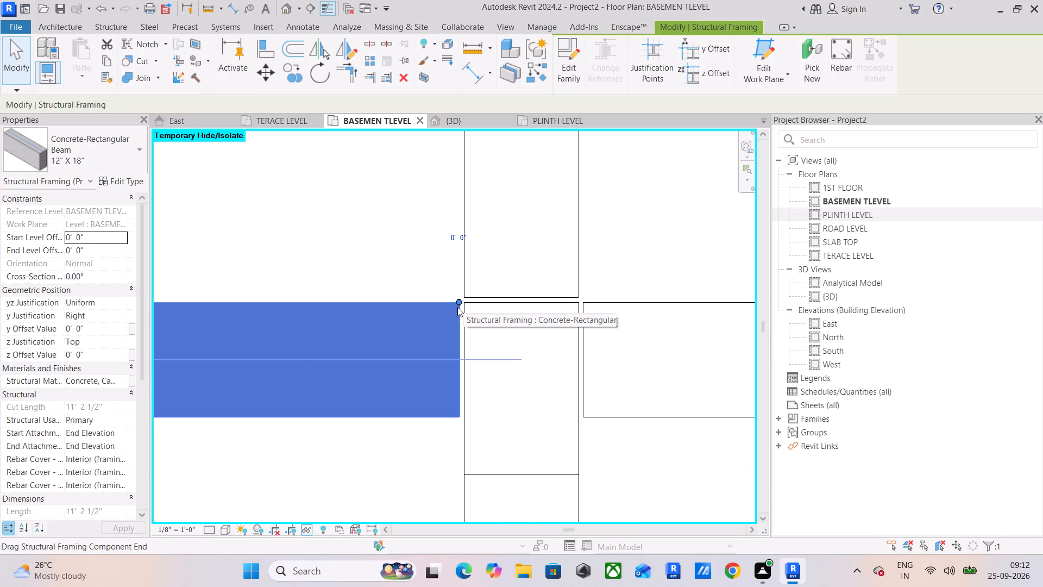
left_click(458, 301)
left_click(476, 291)
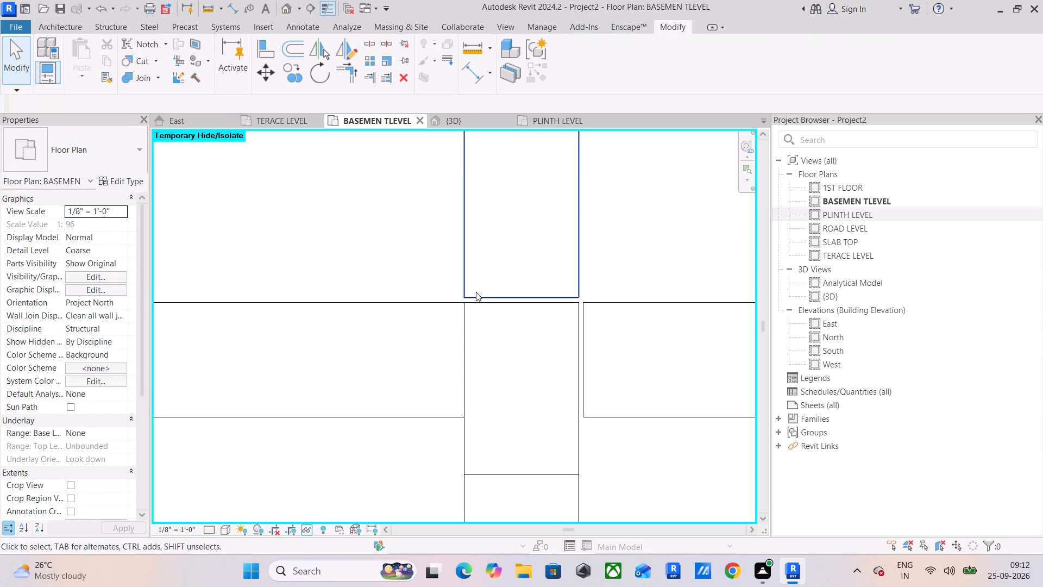
left_click(476, 292)
left_click_drag(578, 296, 578, 299)
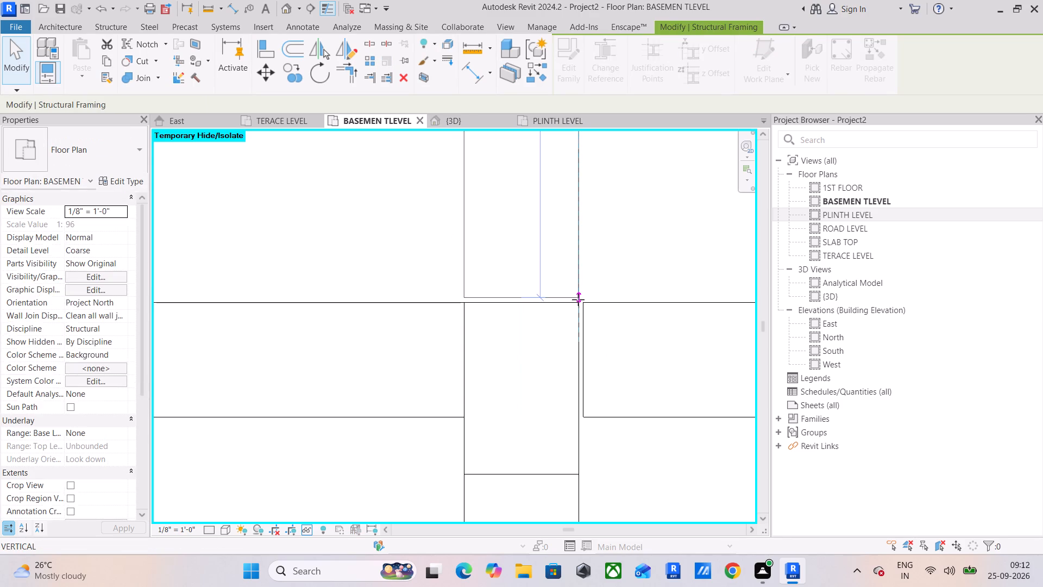
left_click_drag(578, 299, 578, 303)
left_click(597, 303)
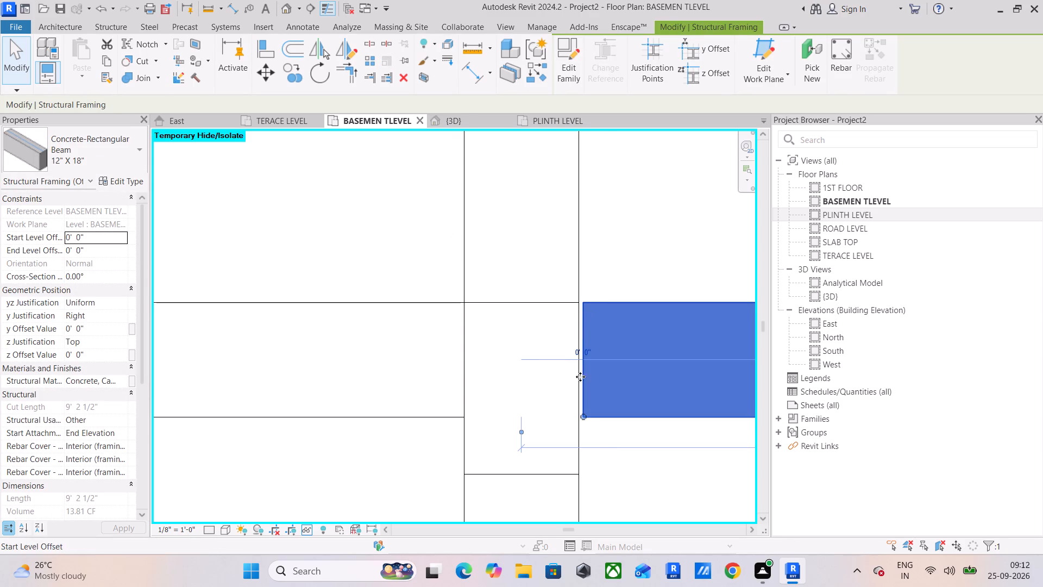
left_click_drag(582, 416, 576, 416)
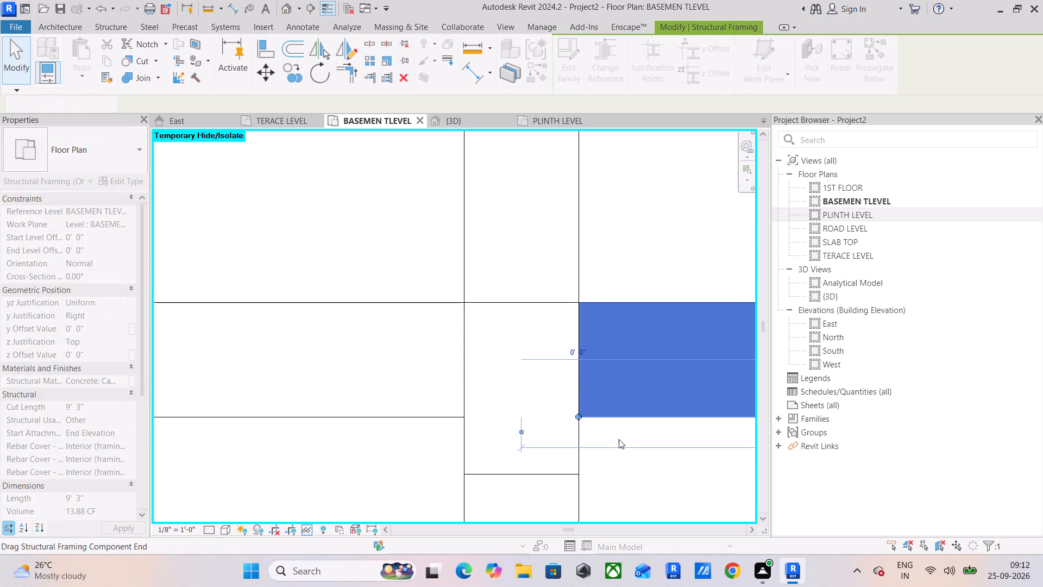
left_click(618, 439)
Examine the beam-to-column junctions along the second row for remaining gaps.
scroll(622, 392, "down", 6)
middle_click_drag(619, 391, 394, 327)
scroll(392, 328, "down", 6)
middle_click_drag(516, 344, 454, 241)
scroll(422, 289, "down", 5)
scroll(356, 402, "up", 11)
scroll(368, 379, "down", 2)
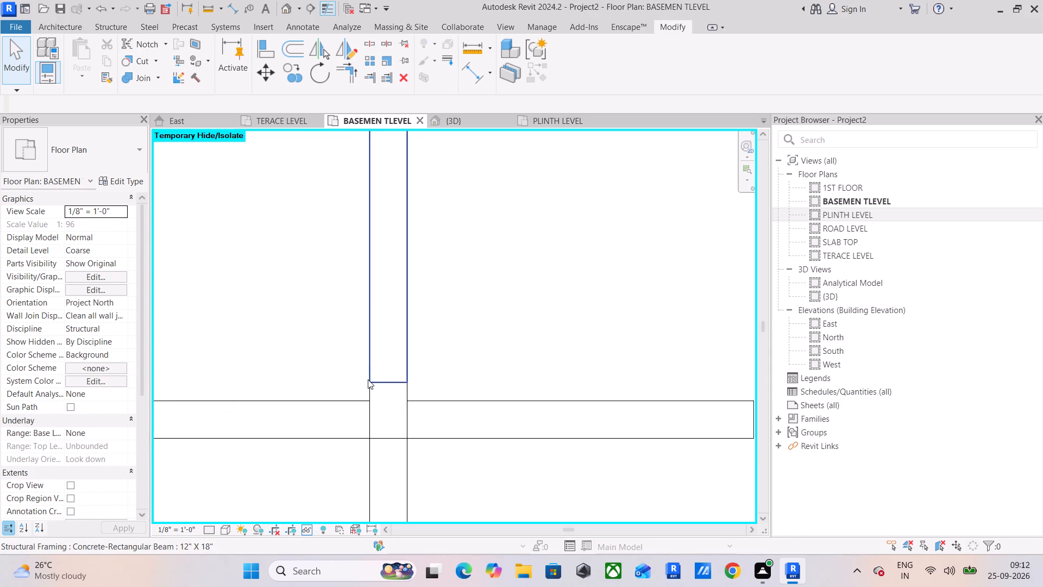
scroll(368, 379, "down", 10)
middle_click_drag(340, 371, 520, 357)
scroll(435, 367, "up", 11)
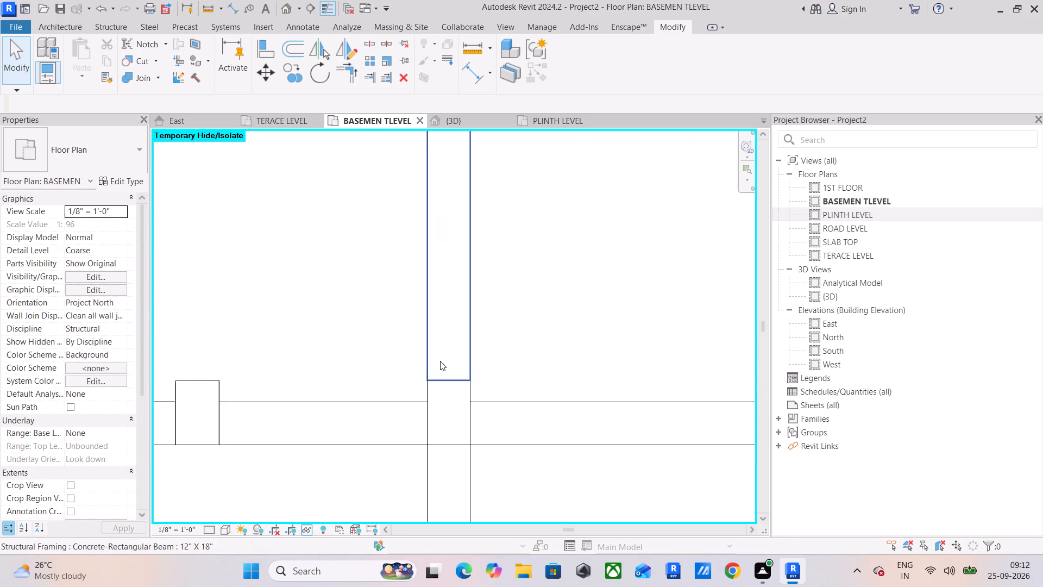
scroll(438, 367, "up", 4)
scroll(438, 367, "down", 12)
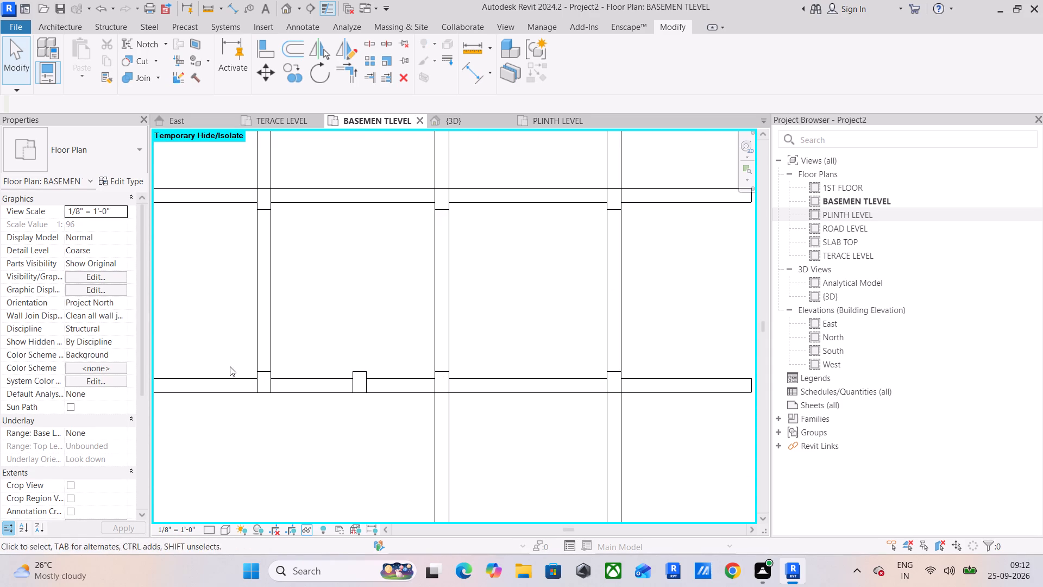
middle_click_drag(235, 366, 508, 317)
middle_click_drag(271, 319, 481, 277)
Shorten the 12" X 18" beam above the small square frame to 11' 6", starting it at the right face of the frame's upper-right column.
middle_click_drag(489, 299, 442, 142)
scroll(475, 323, "up", 5)
scroll(576, 340, "down", 5)
middle_click_drag(540, 335, 306, 302)
left_click(447, 322)
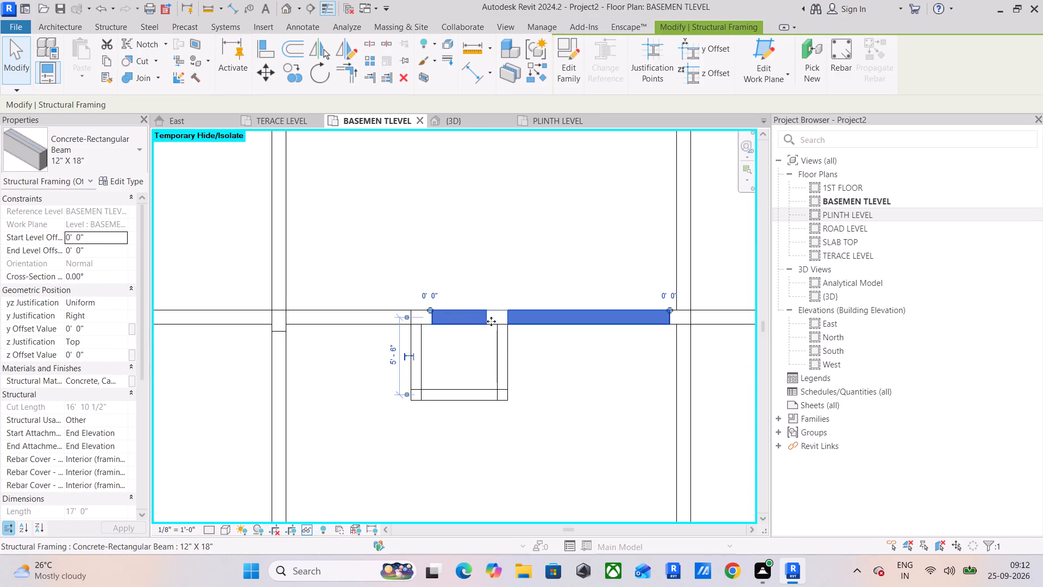
middle_click_drag(491, 321, 415, 323)
scroll(355, 310, "up", 4)
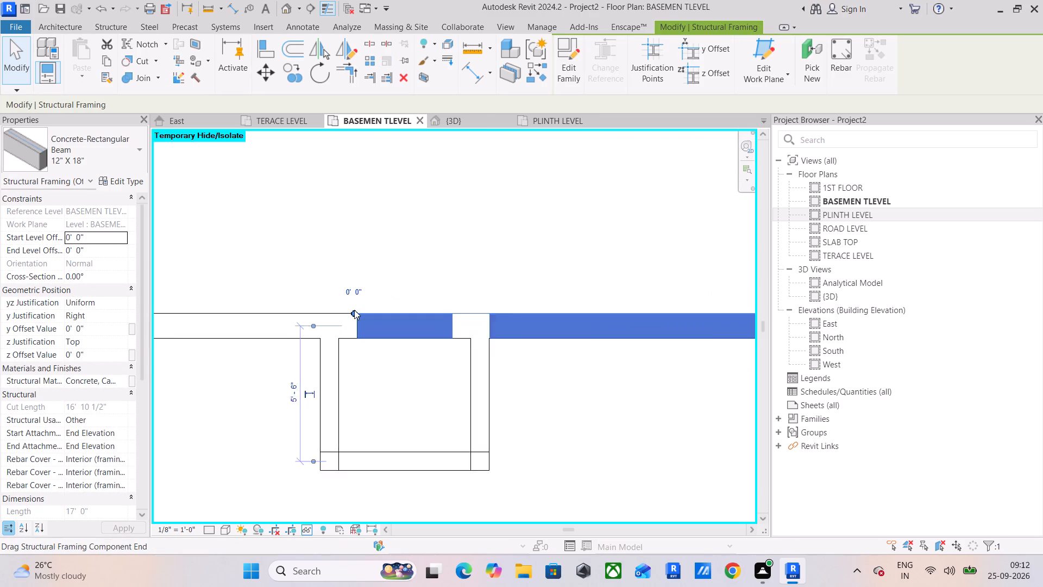
scroll(354, 310, "up", 1)
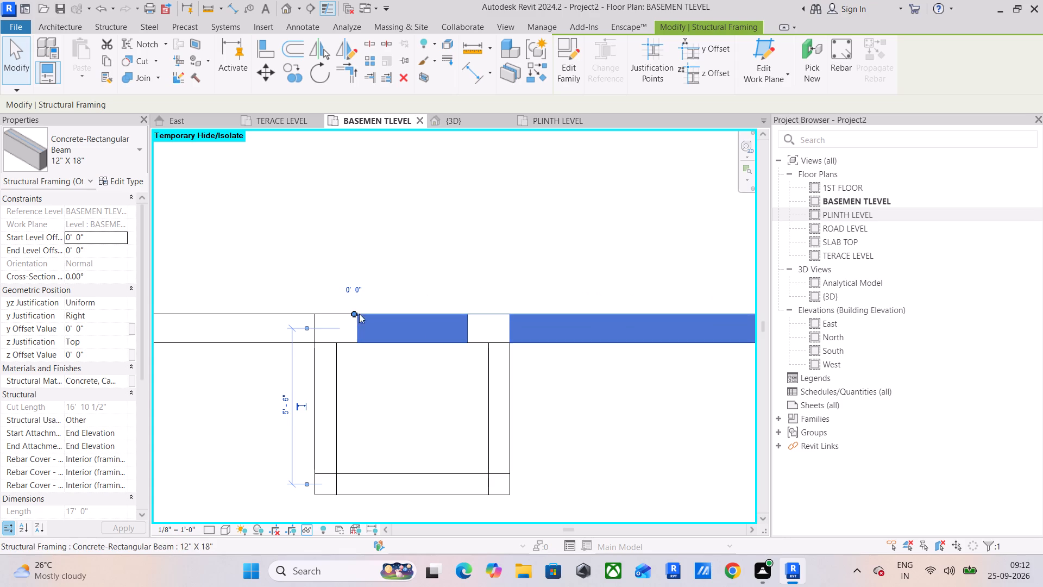
left_click_drag(355, 314, 506, 320)
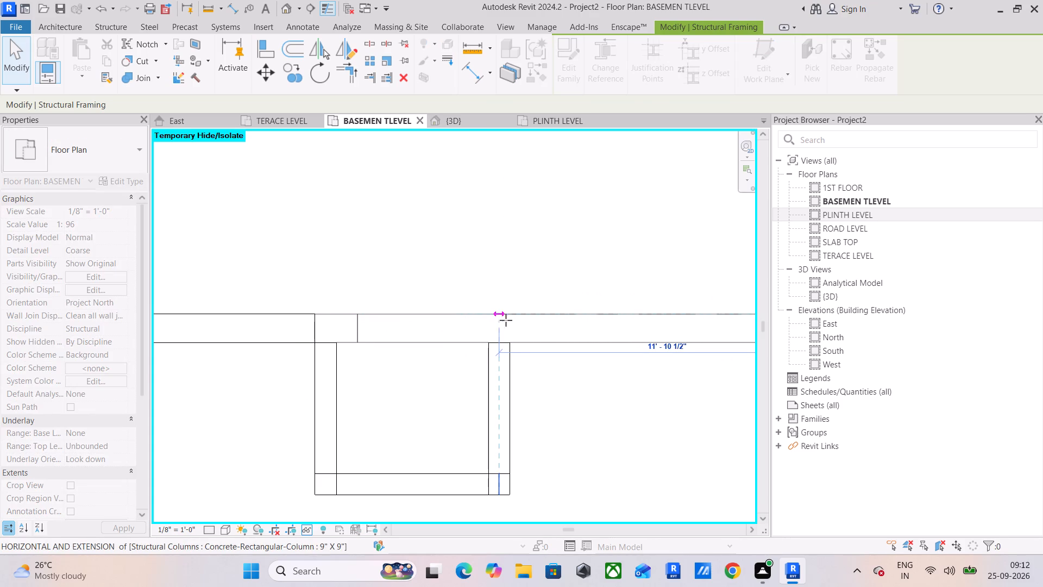
left_click_drag(506, 320, 511, 321)
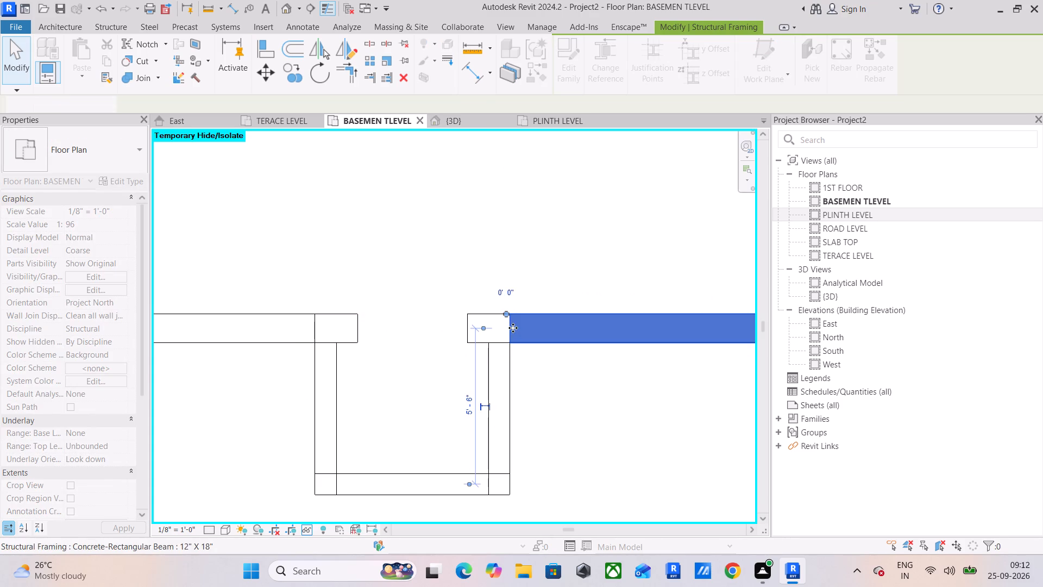
scroll(515, 328, "up", 10)
left_click_drag(487, 291, 505, 290)
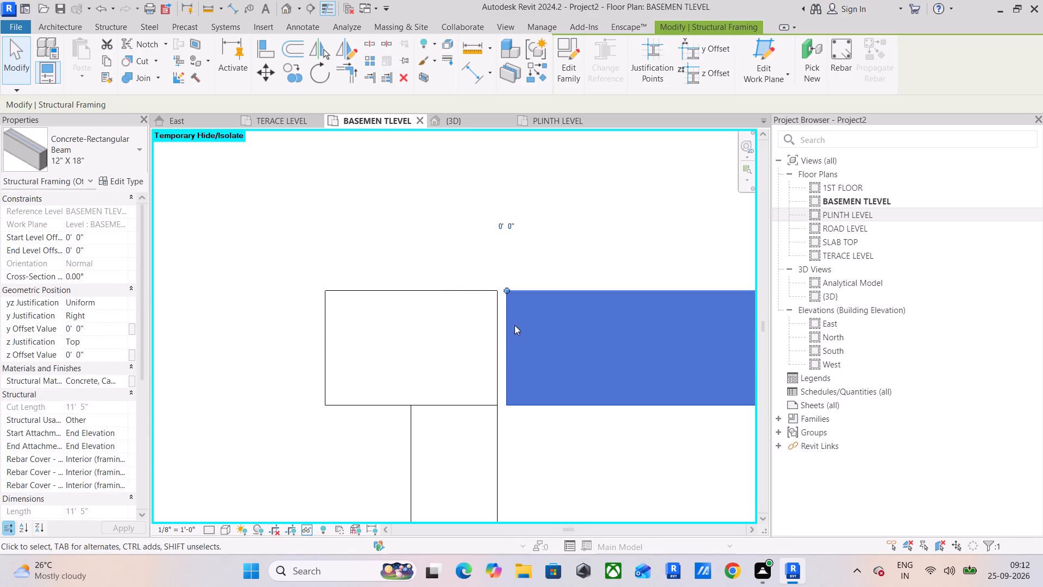
left_click_drag(507, 288, 501, 289)
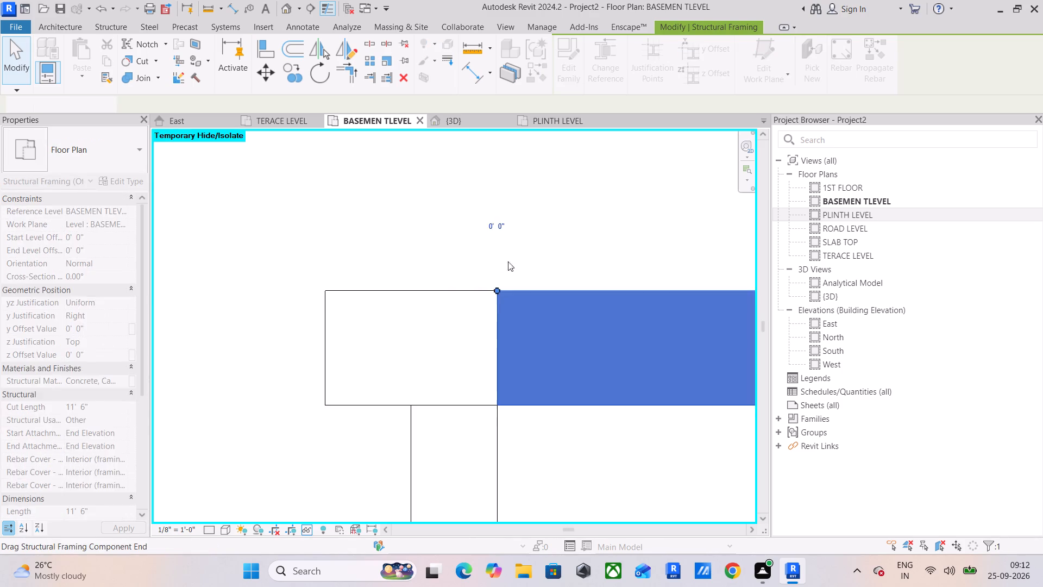
left_click(511, 249)
Draw a 12" X 18" beam about 3' 10 1/2" long between the two upper columns of the small square frame.
scroll(387, 336, "down", 1)
middle_click_drag(410, 340, 586, 337)
scroll(571, 333, "down", 5)
left_click(628, 355)
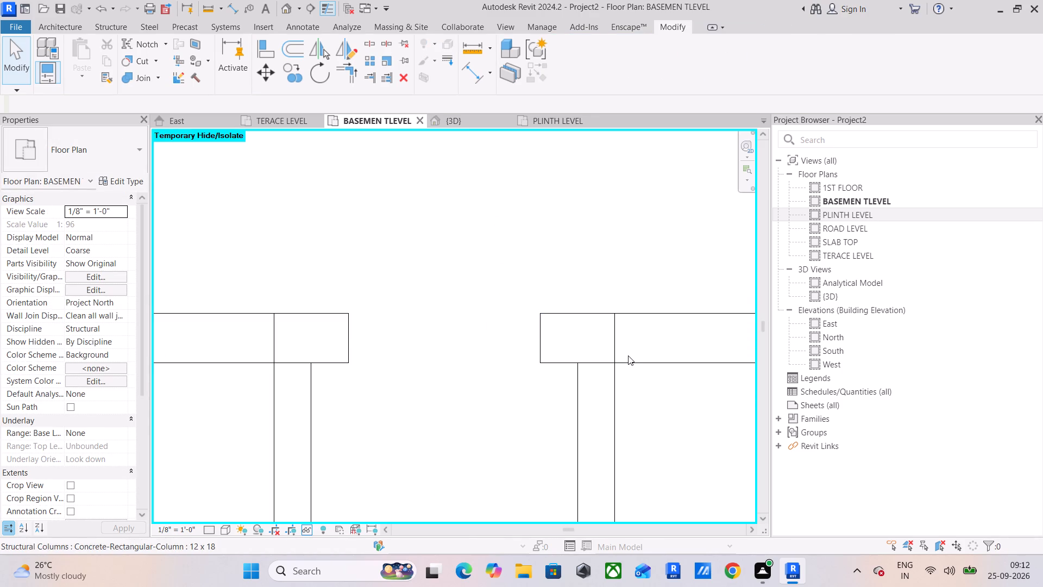
left_click(633, 365)
left_click(545, 79)
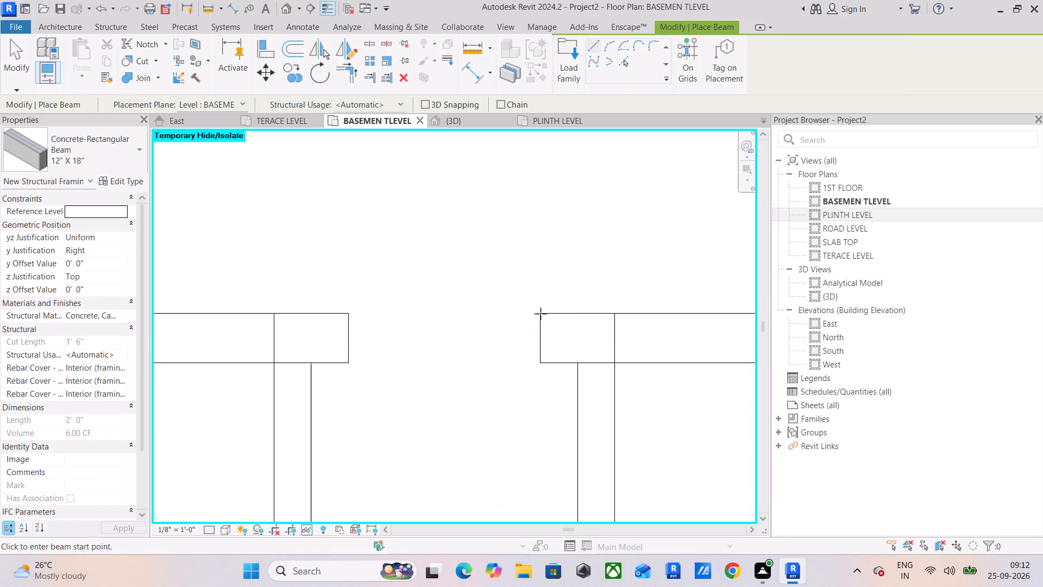
left_click_drag(541, 314, 520, 315)
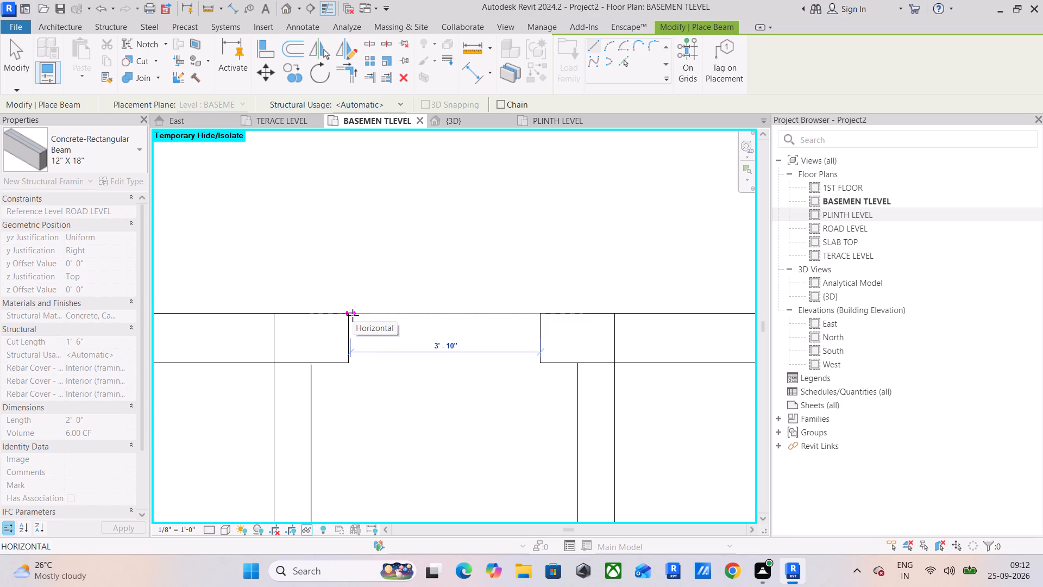
scroll(353, 315, "up", 9)
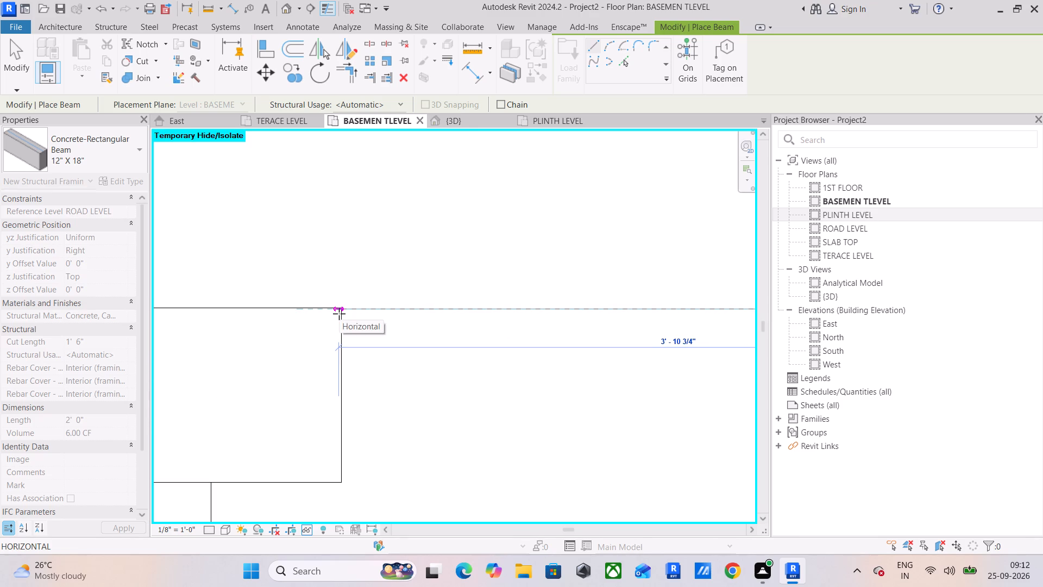
left_click(343, 314)
scroll(367, 353, "down", 6)
middle_click_drag(467, 364, 417, 313)
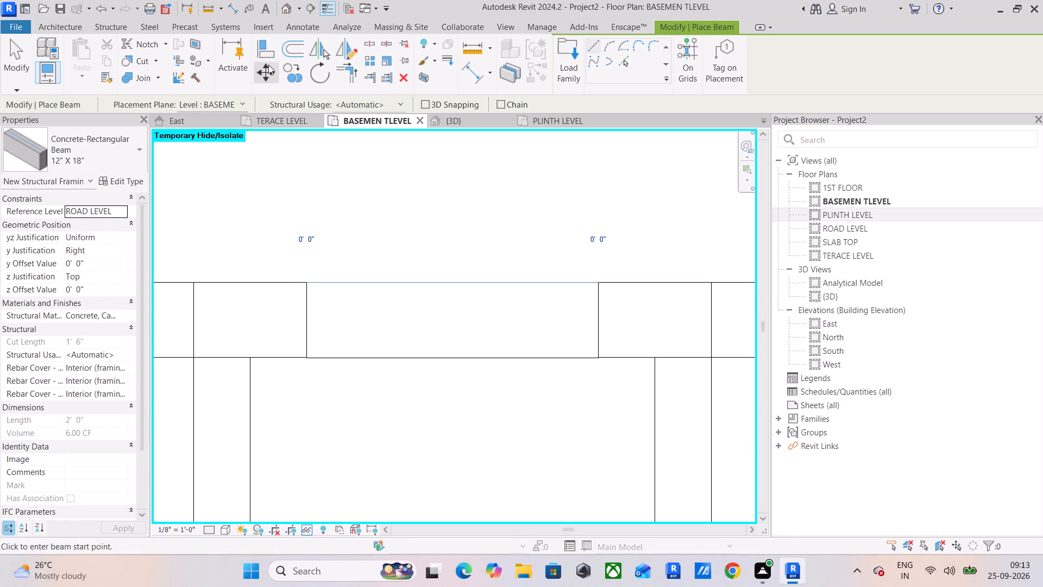
Align the new beam's upper edge with the upper edge of the frame's upper-left column.
left_click(257, 52)
scroll(272, 311, "up", 11)
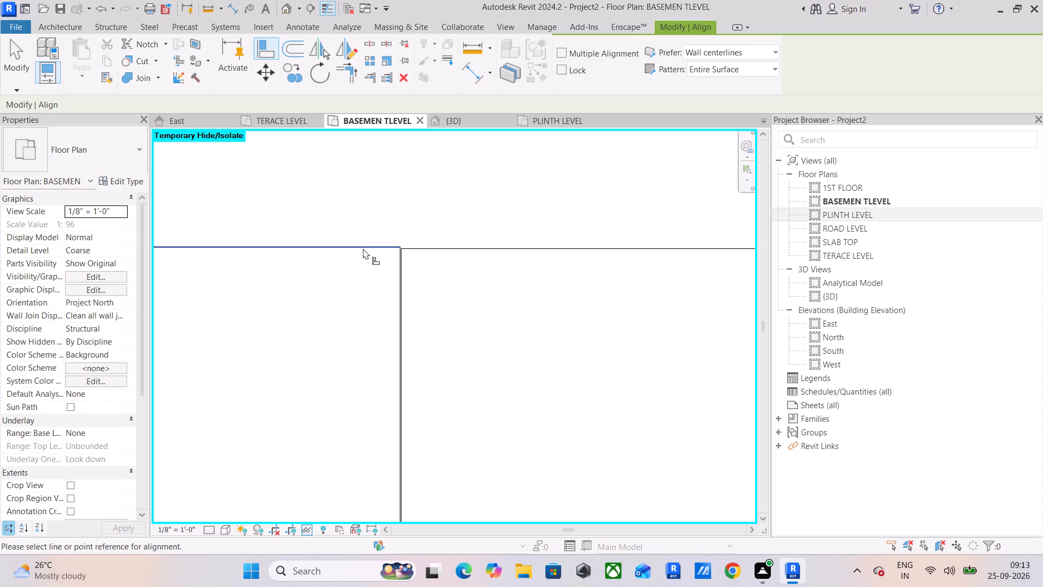
left_click(365, 246)
left_click(426, 247)
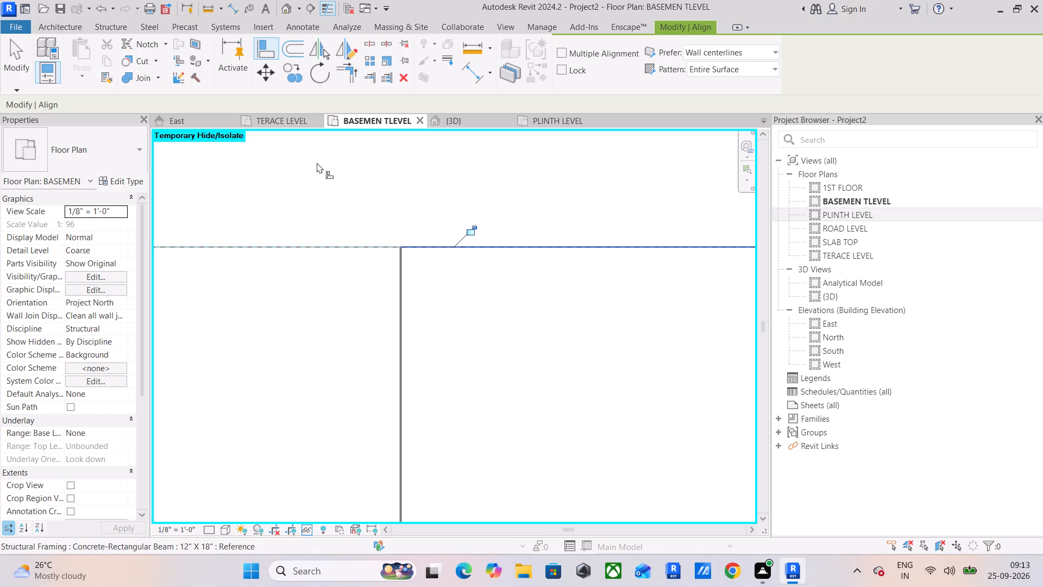
scroll(472, 268, "down", 5)
left_click(10, 58)
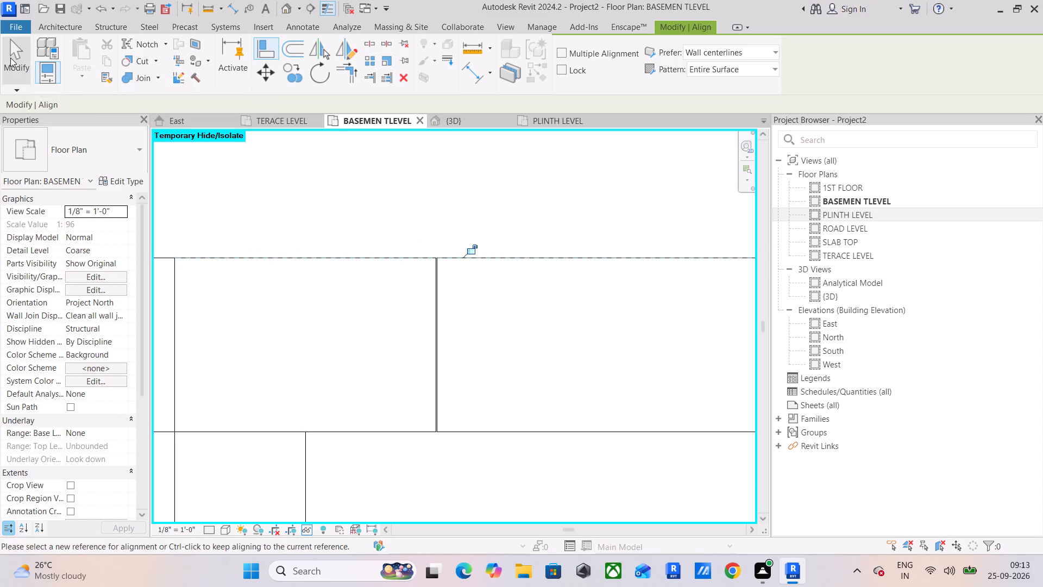
Extend the new beam's left end to the right face of the frame's upper-left column.
left_click(479, 433)
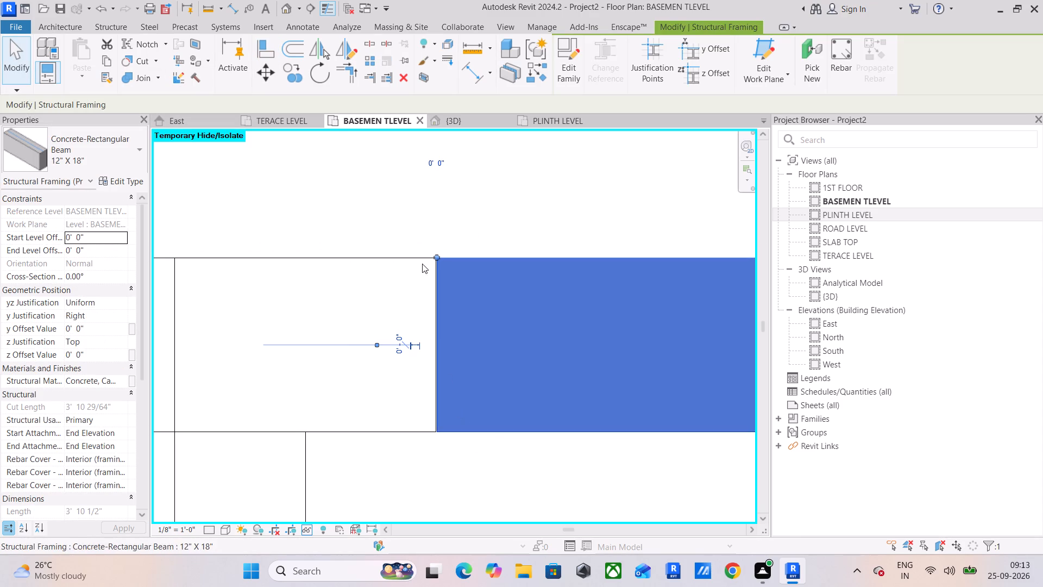
left_click(436, 257)
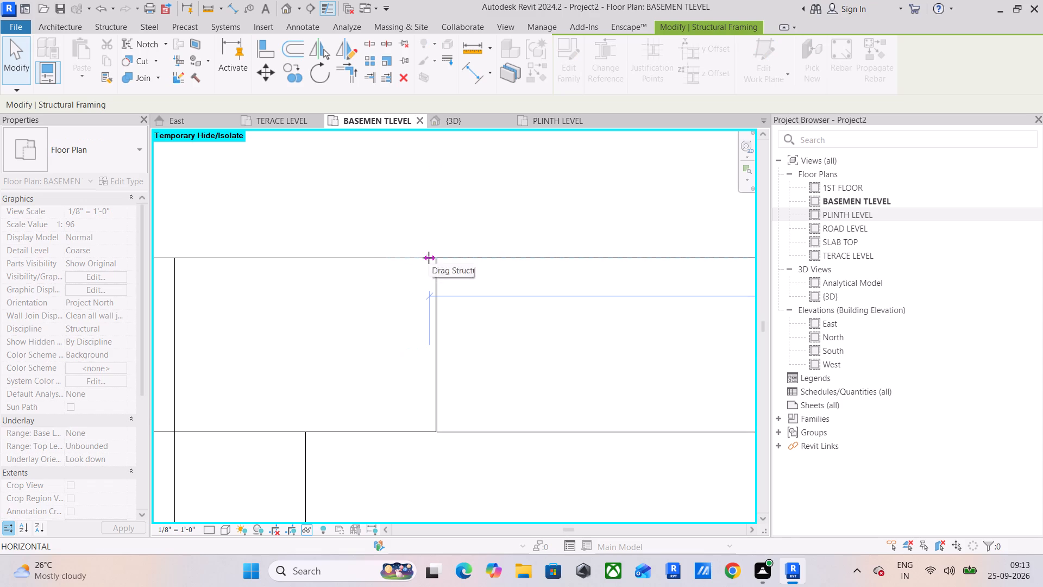
scroll(534, 431, "down", 6)
middle_click_drag(552, 430, 166, 430)
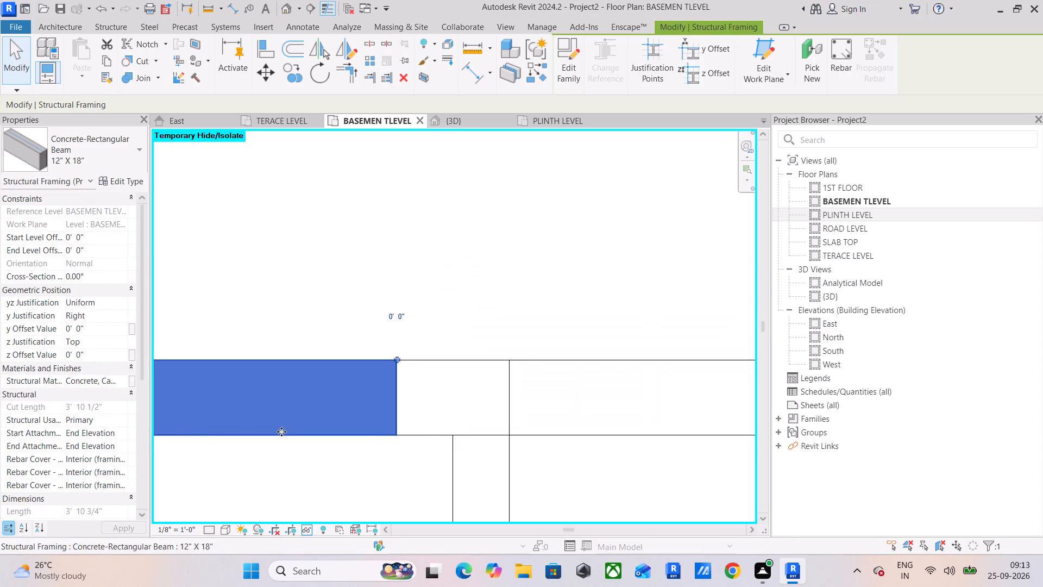
scroll(378, 384, "up", 5)
left_click(456, 291)
Examine the beam and column junctions around the small square frame and across the whole basement grid.
scroll(413, 346, "down", 17)
middle_click_drag(411, 353, 432, 299)
scroll(429, 315, "down", 4)
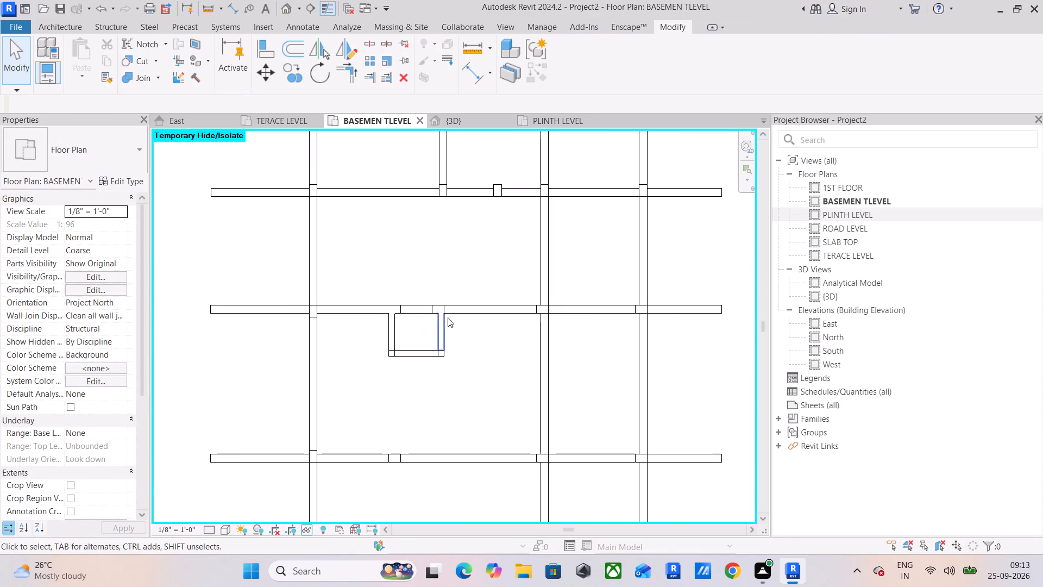
middle_click_drag(448, 317, 425, 342)
scroll(411, 377, "down", 5)
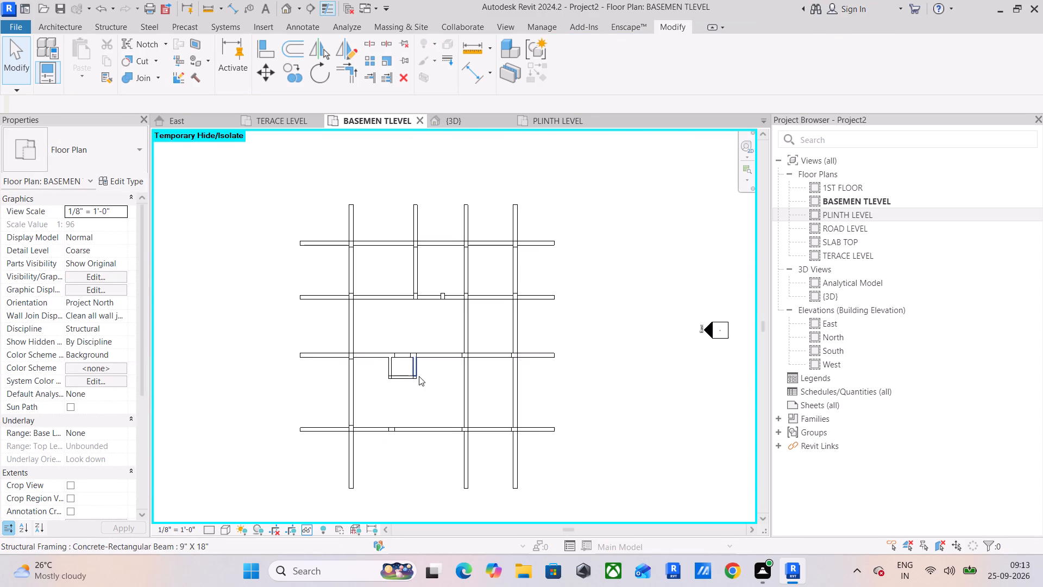
middle_click_drag(419, 376, 461, 378)
left_click(454, 410)
scroll(429, 381, "up", 5)
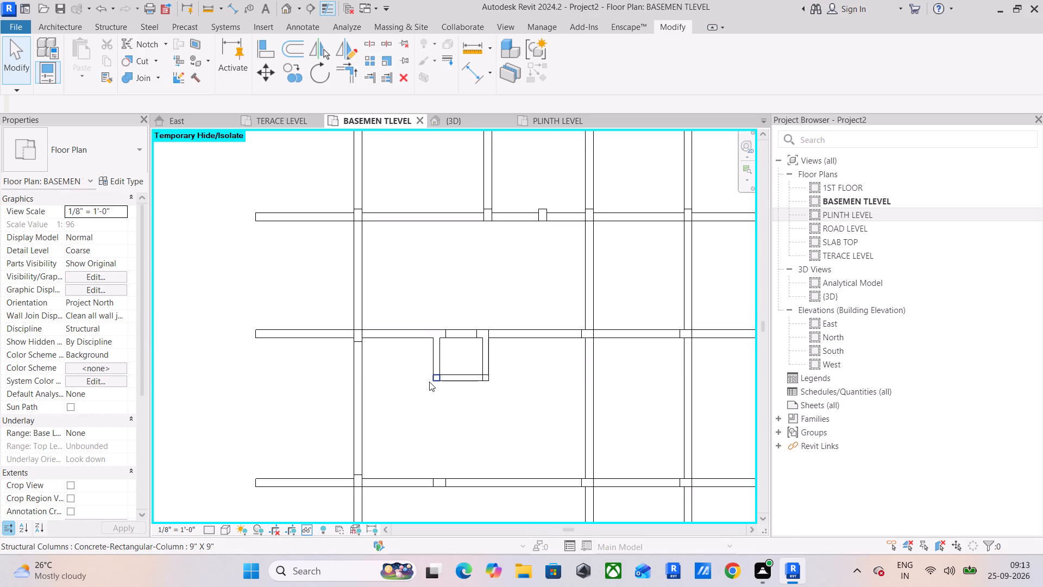
scroll(429, 382, "up", 4)
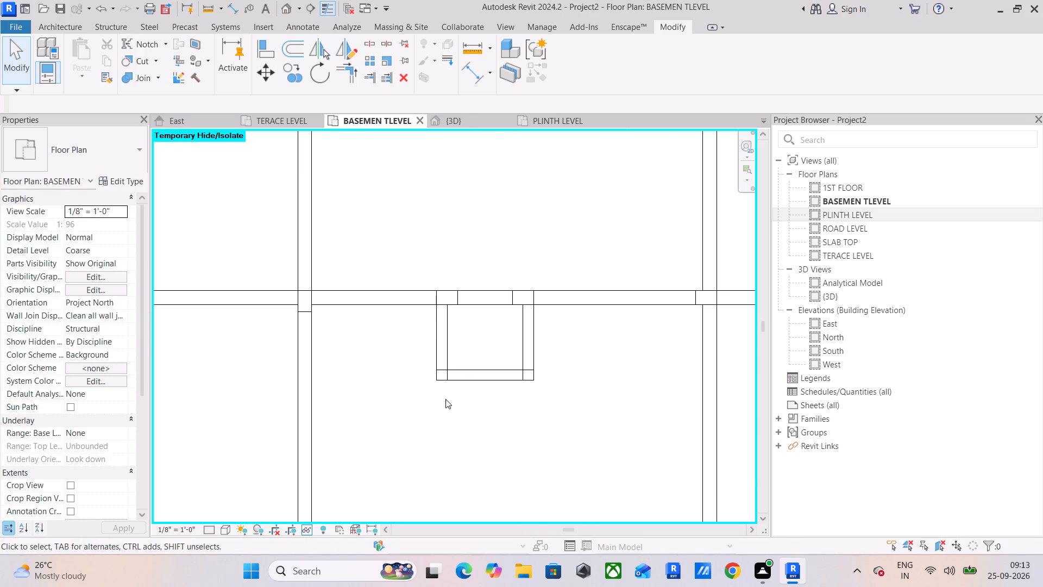
Select the whole framing grid, filter it to structural columns only, and set their base offset to -4' 0".
scroll(445, 399, "down", 9)
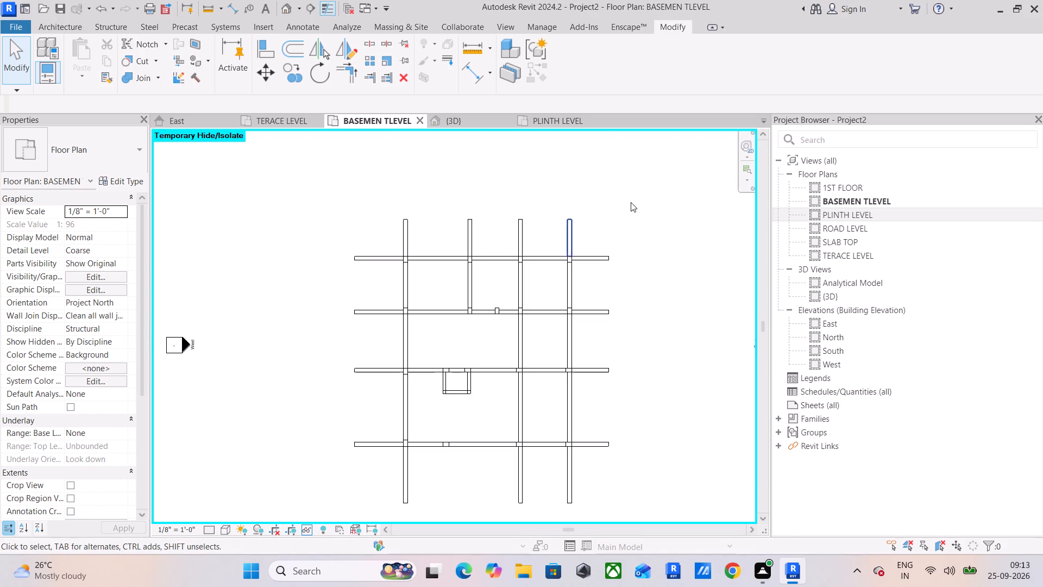
scroll(608, 189, "down", 3)
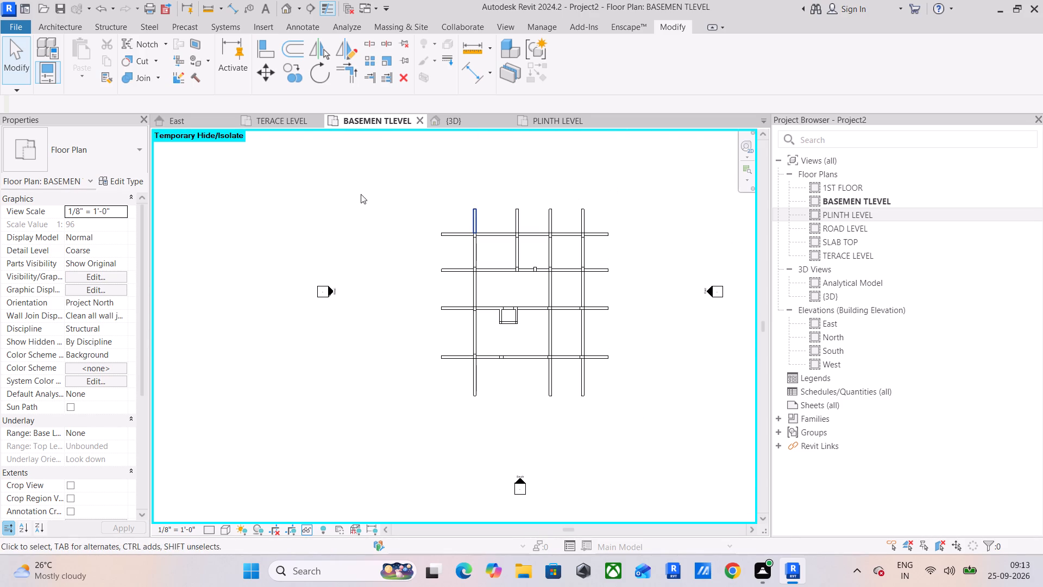
left_click_drag(659, 155, 542, 267)
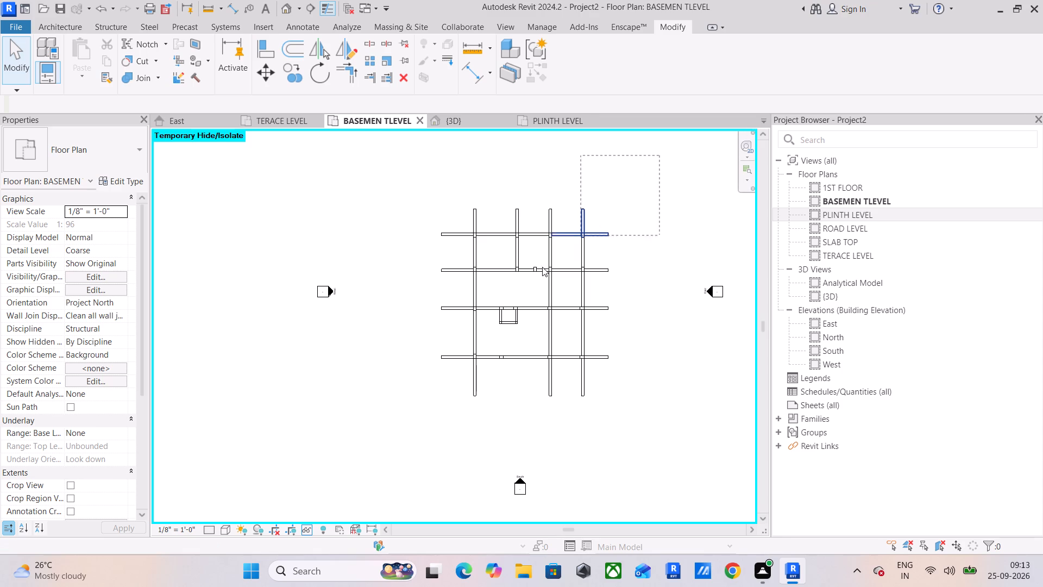
left_click_drag(542, 267, 374, 422)
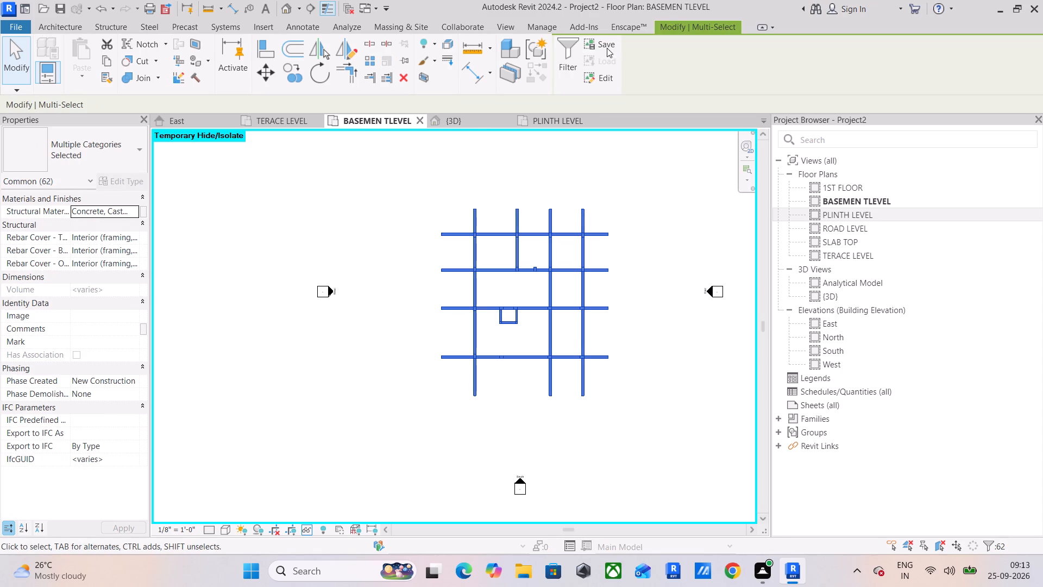
left_click(576, 64)
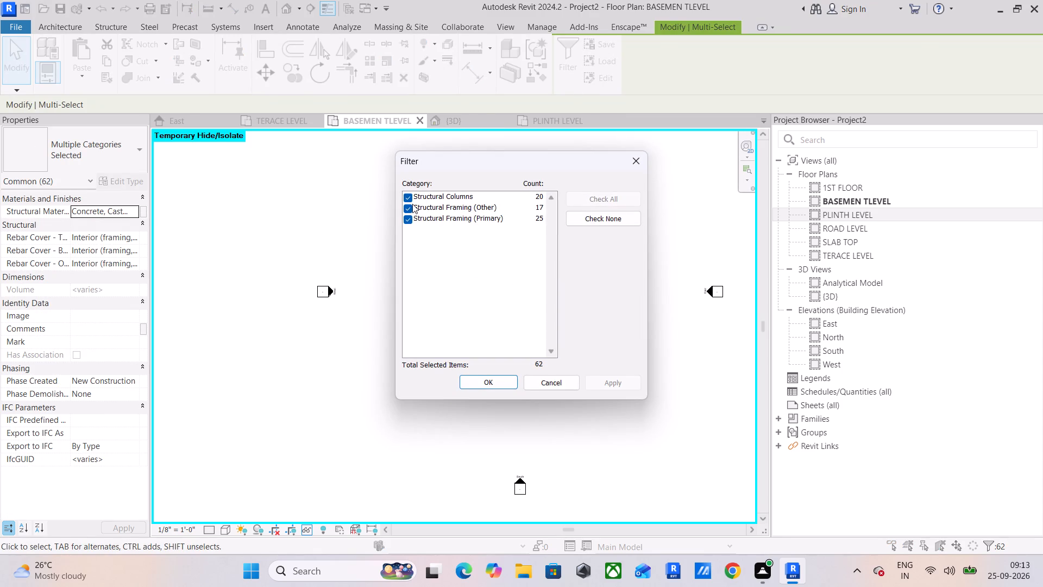
left_click(409, 207)
left_click(409, 217)
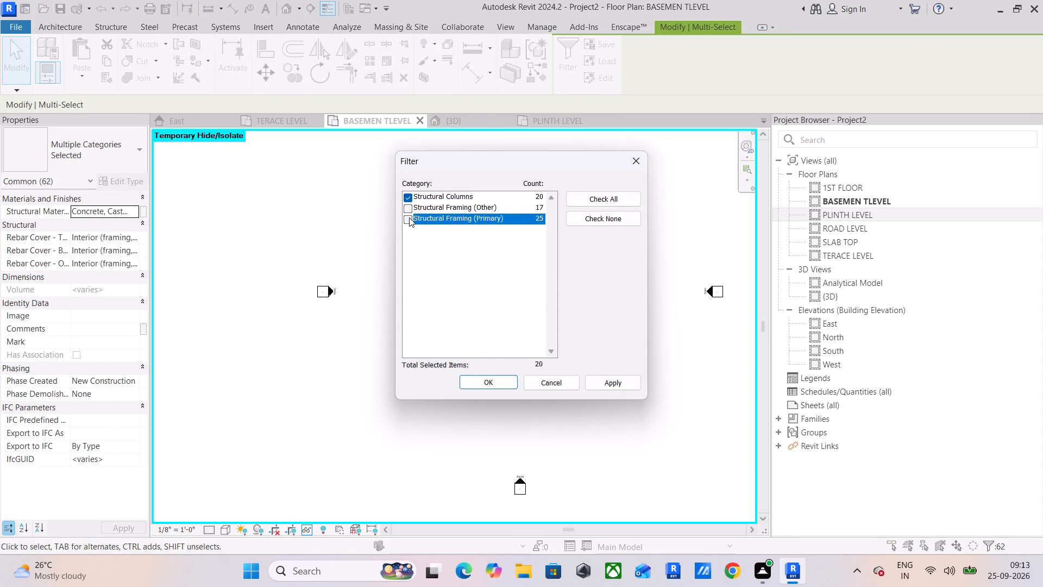
left_click(492, 382)
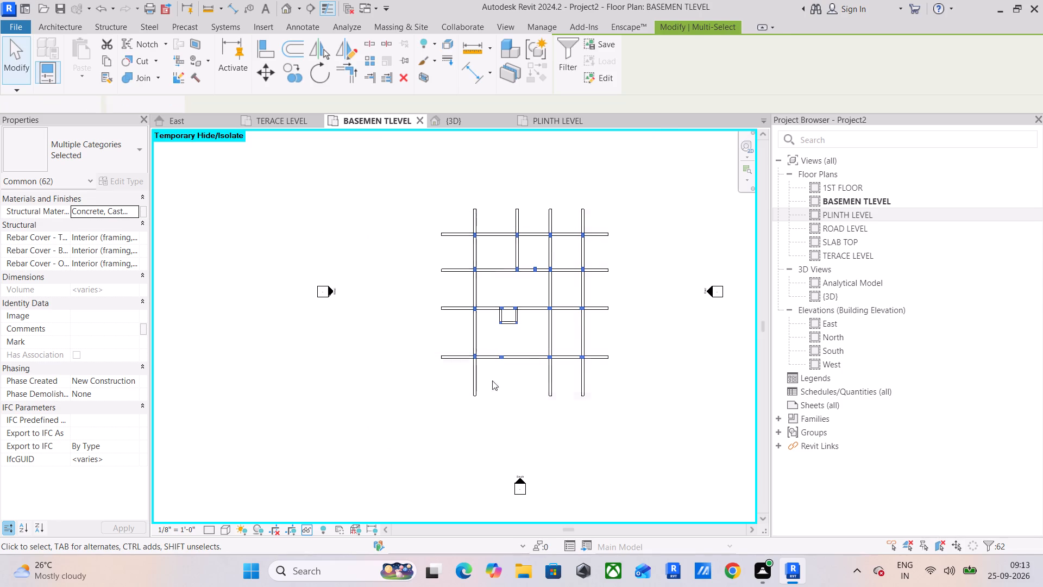
left_click(112, 221)
type("-4")
key("apostrophe")
key("Return")
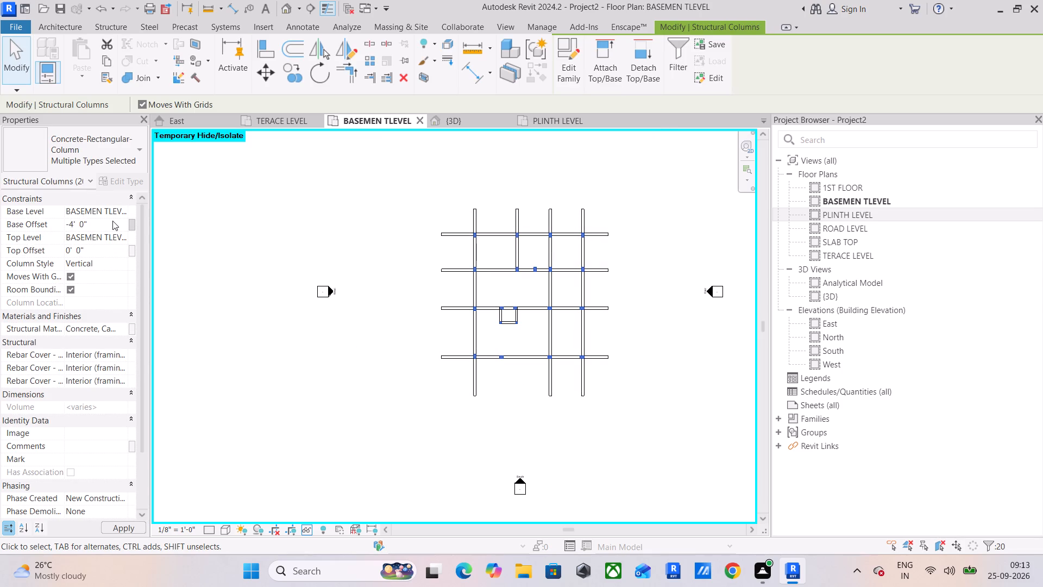
left_click(319, 394)
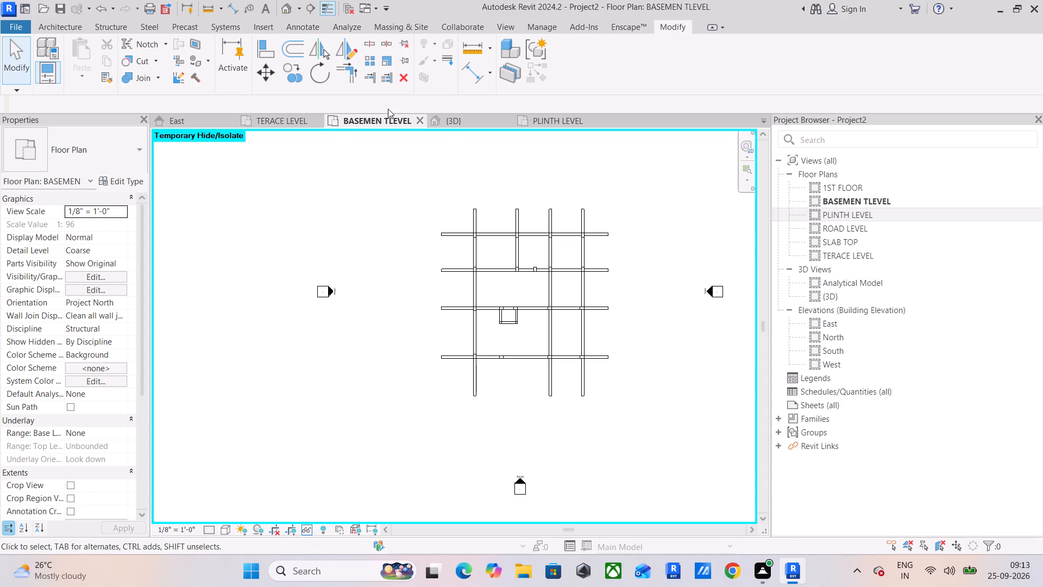
Inspect the columns below the beam grid in the 3D view from several low angles.
left_click(451, 122)
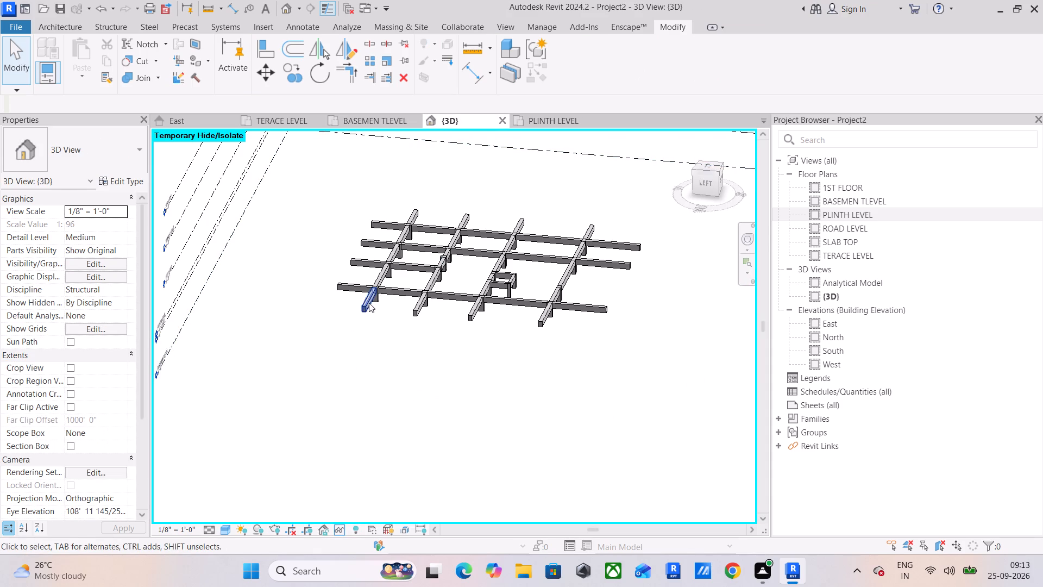
middle_click_drag(373, 301, 510, 236, "shift")
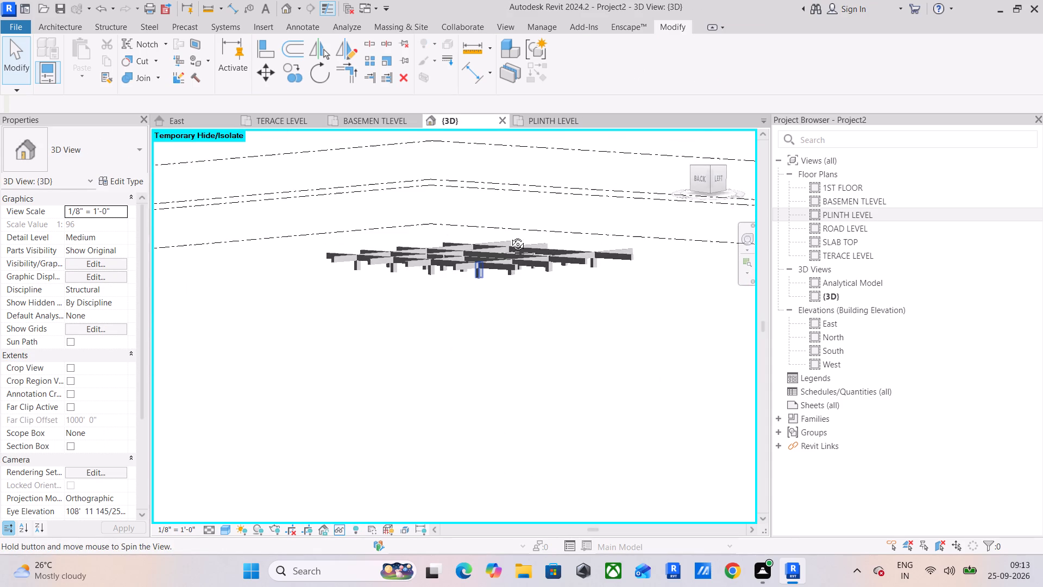
middle_click_drag(510, 236, 544, 232, "shift")
scroll(317, 288, "up", 8)
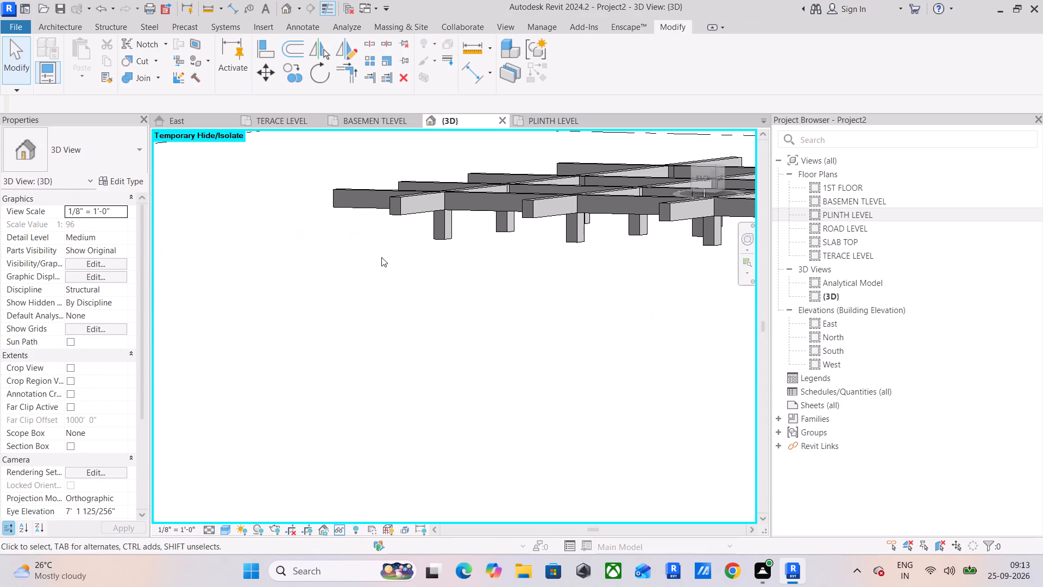
middle_click_drag(381, 261, 392, 285, "shift")
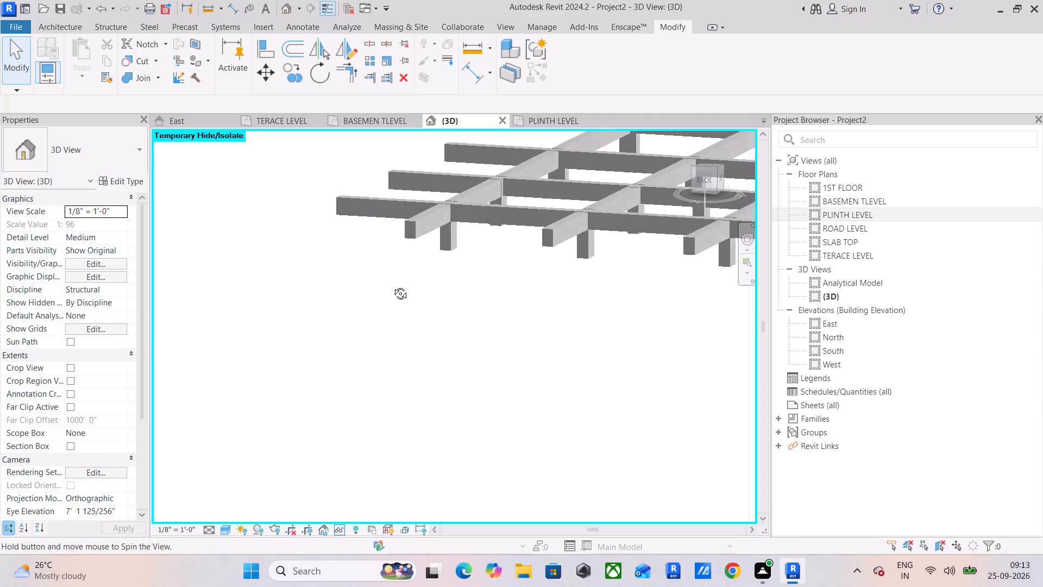
middle_click_drag(392, 285, 439, 282, "shift")
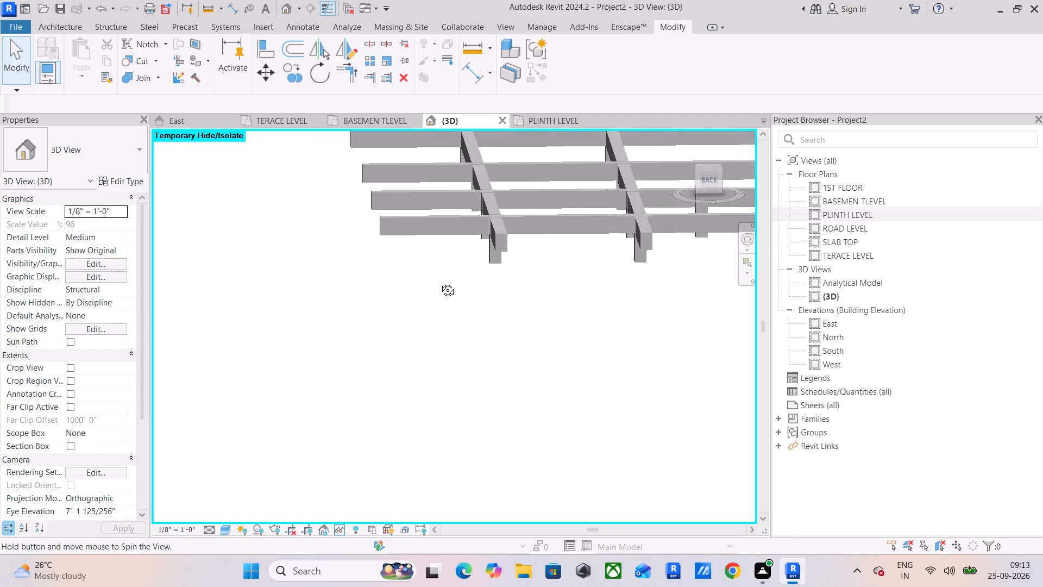
middle_click_drag(439, 282, 404, 296, "shift")
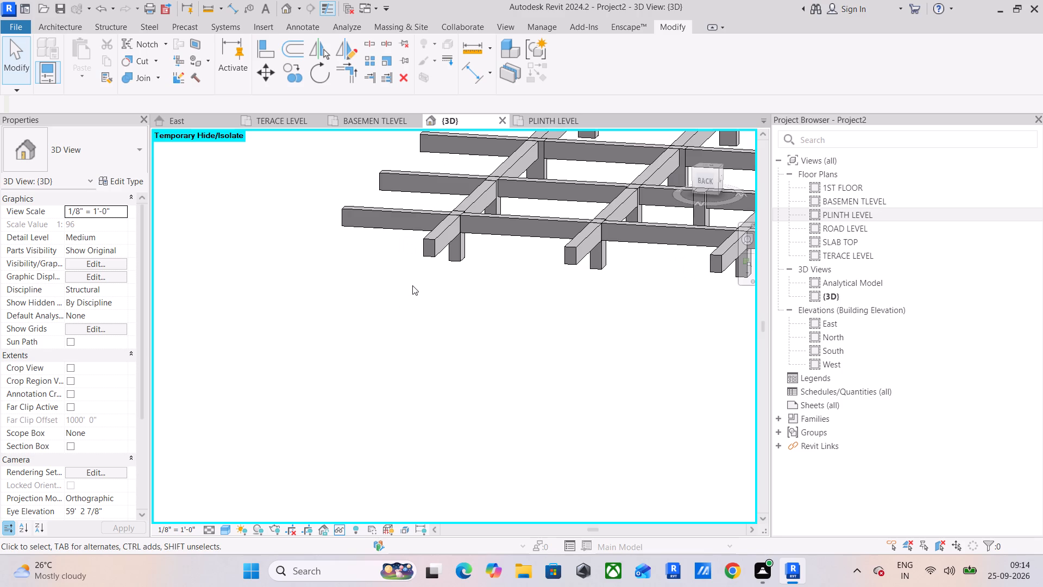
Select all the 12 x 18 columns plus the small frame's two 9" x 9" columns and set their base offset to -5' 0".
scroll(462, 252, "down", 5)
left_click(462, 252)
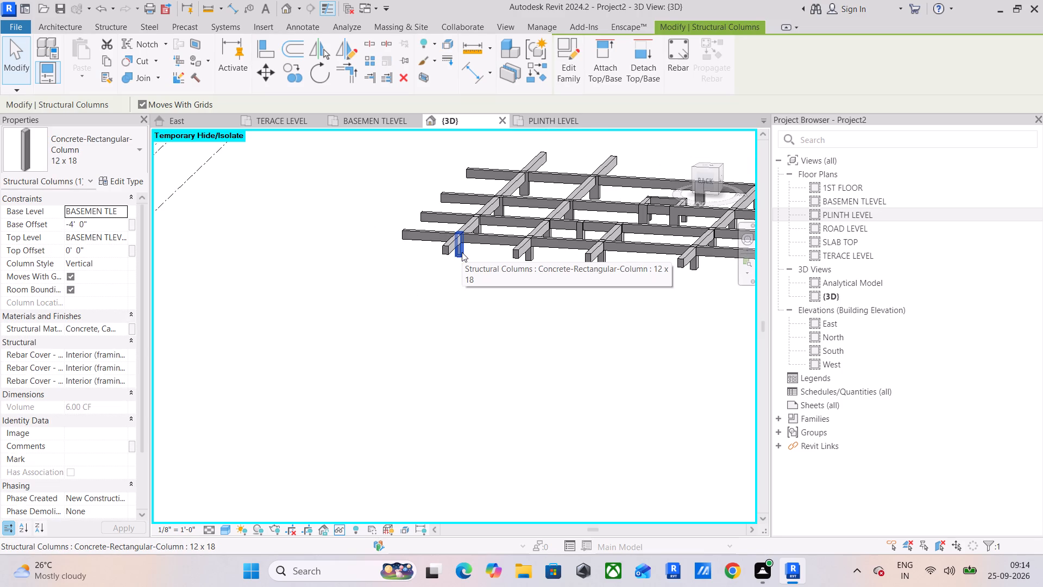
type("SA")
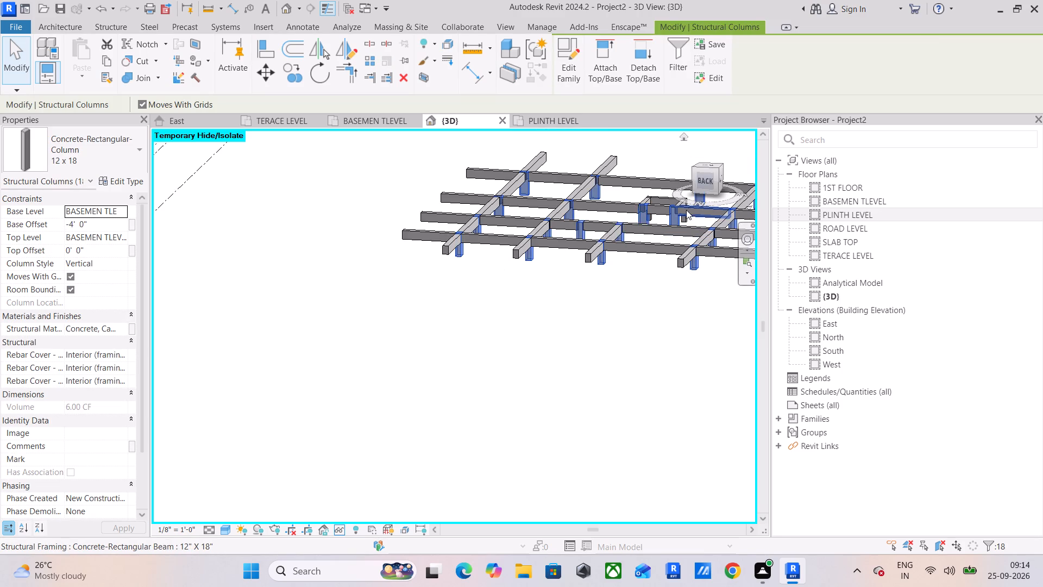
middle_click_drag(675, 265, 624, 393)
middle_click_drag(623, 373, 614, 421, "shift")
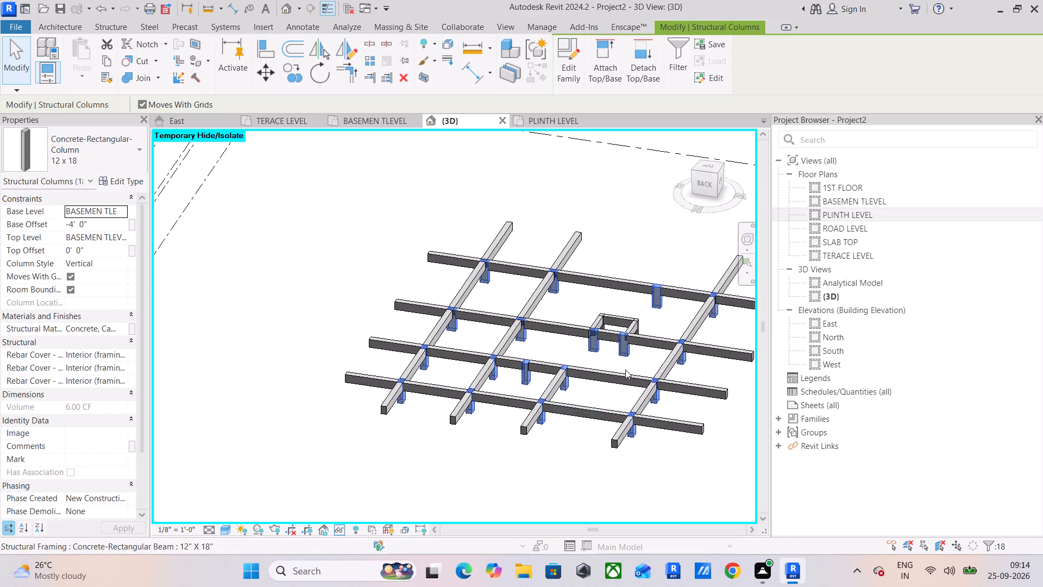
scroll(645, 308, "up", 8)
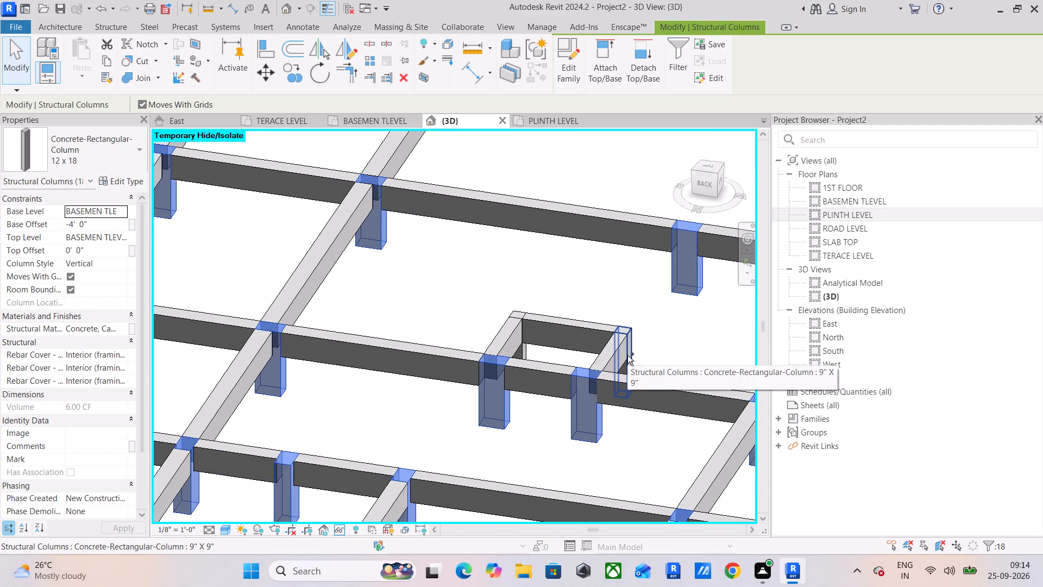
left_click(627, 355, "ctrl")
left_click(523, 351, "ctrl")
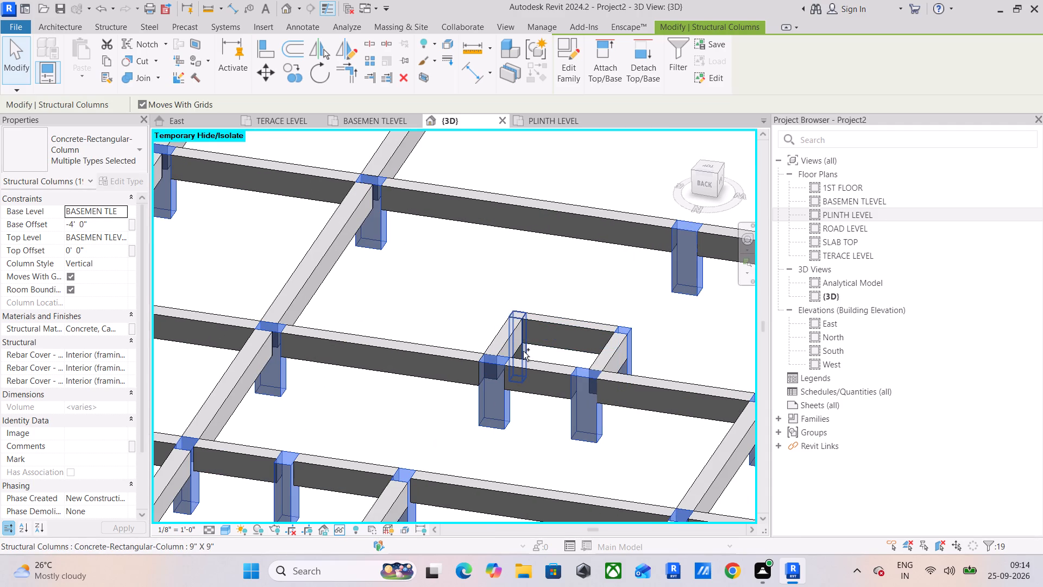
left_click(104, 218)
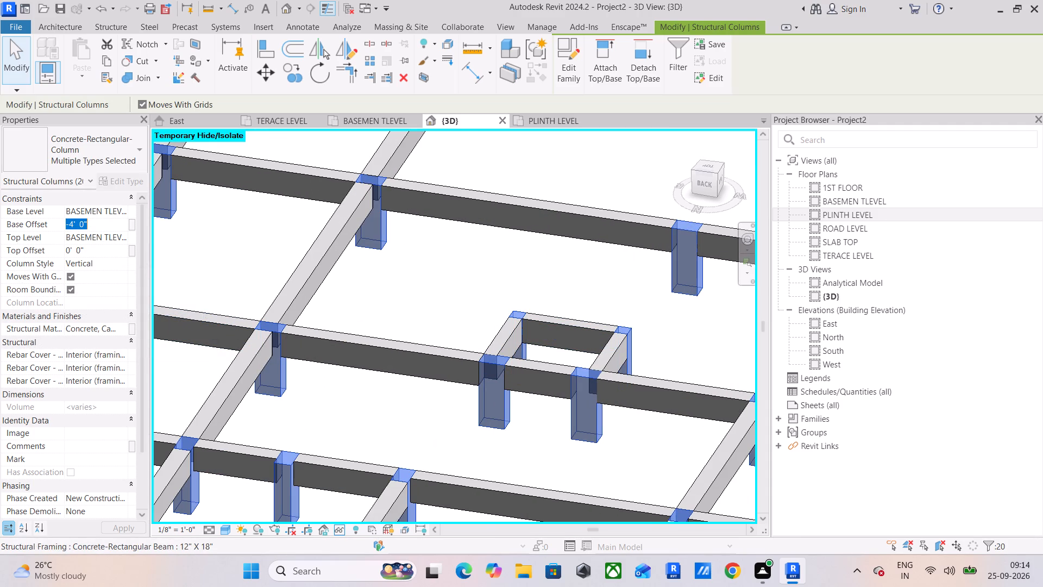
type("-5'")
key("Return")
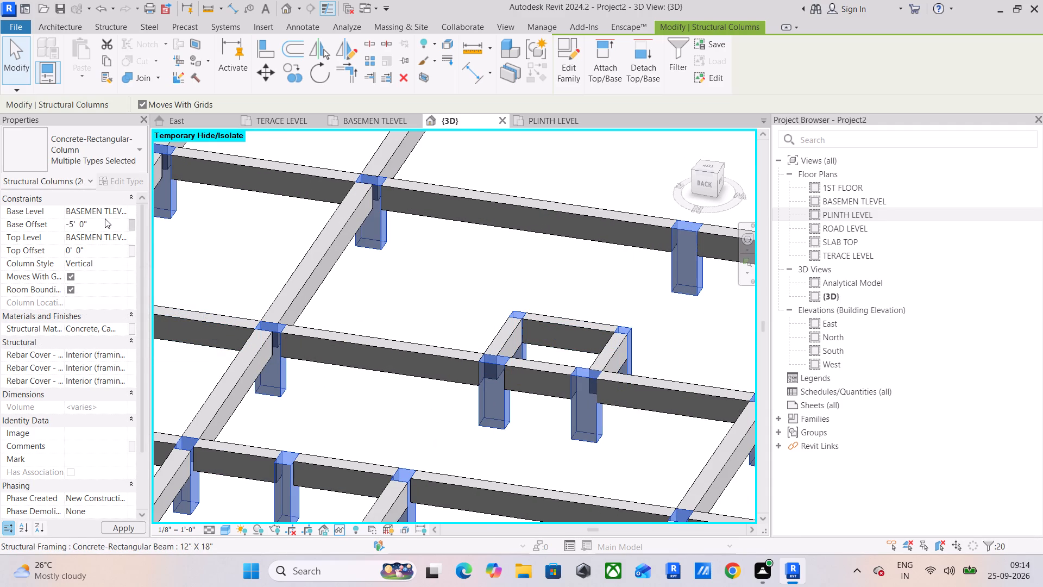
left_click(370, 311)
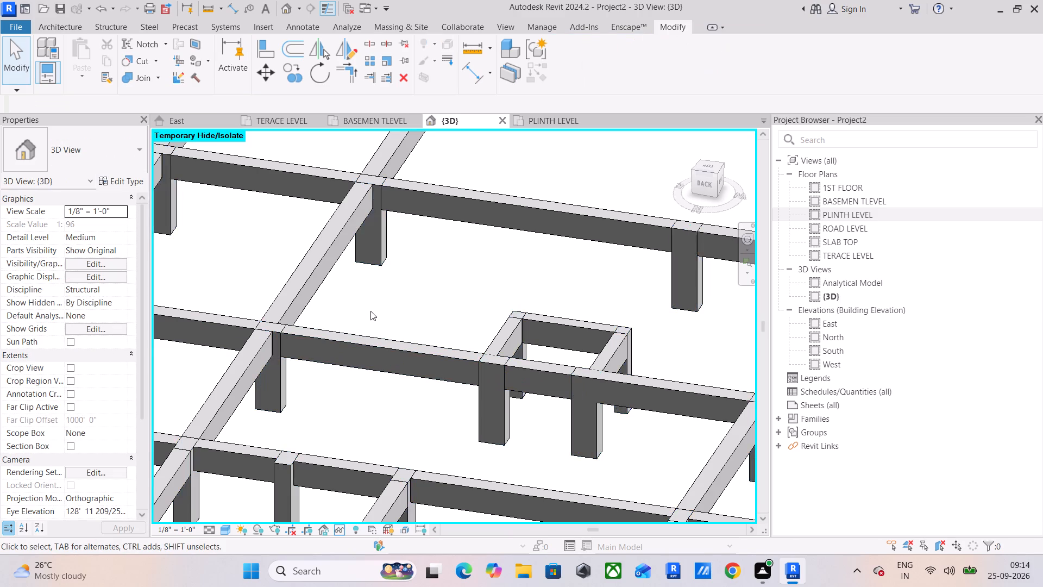
Select all the 12 x 18 columns and the small frame's two 9" x 9" columns, and set their base offset to -6' 0".
scroll(370, 311, "down", 5)
middle_click_drag(357, 396, 422, 332, "shift")
scroll(412, 336, "down", 4)
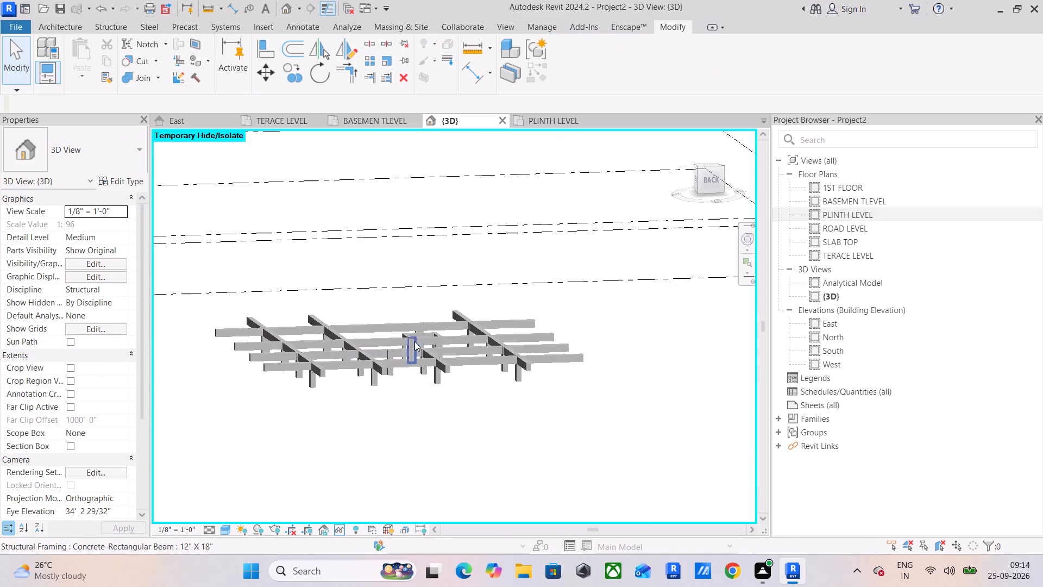
middle_click_drag(418, 365, 334, 365, "shift")
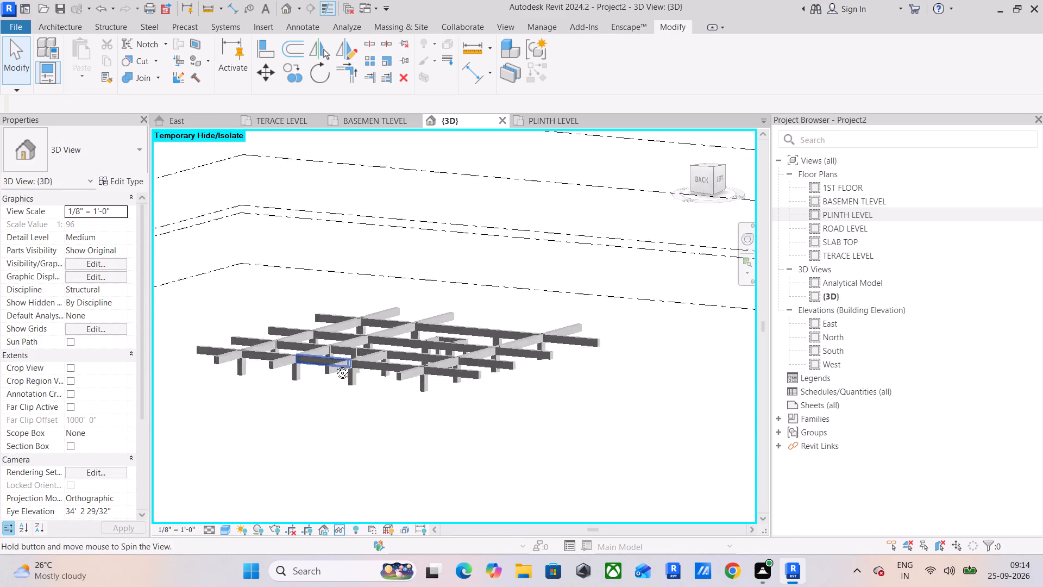
middle_click_drag(334, 365, 375, 353, "shift")
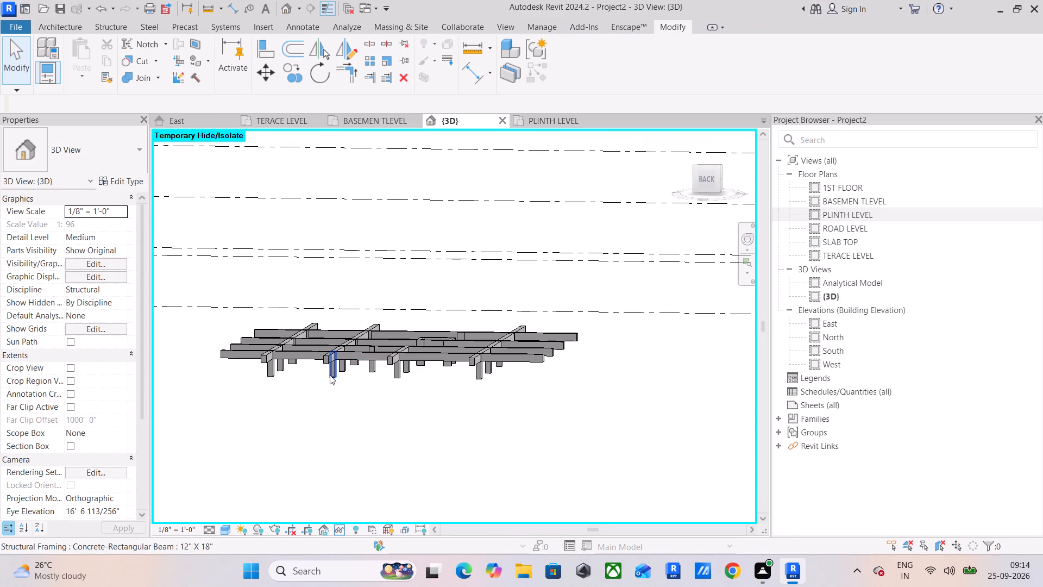
left_click(330, 375)
type("SA")
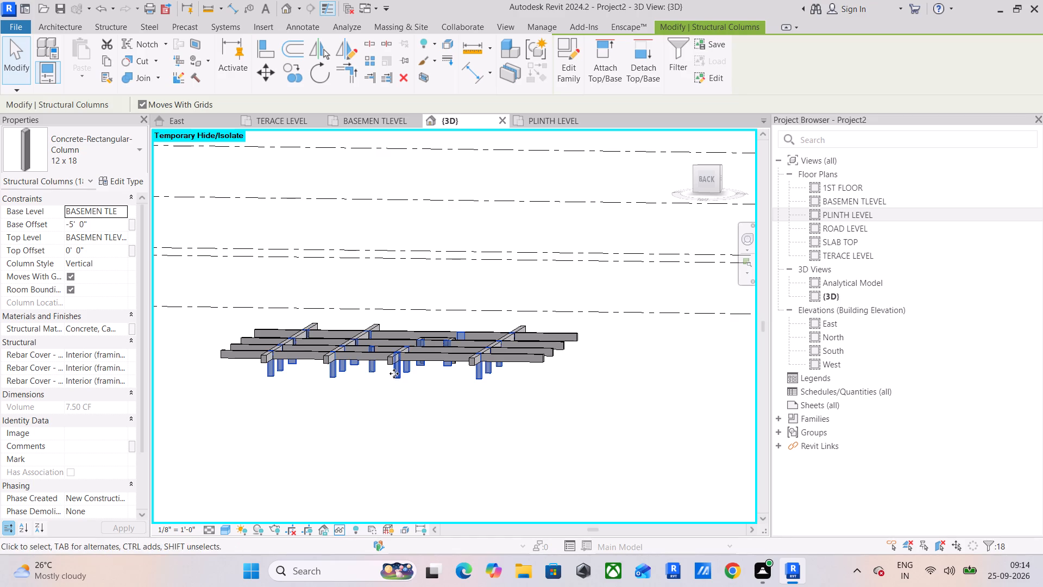
middle_click_drag(395, 373, 395, 423, "shift")
scroll(443, 318, "up", 8)
middle_click_drag(427, 335, 424, 376, "shift")
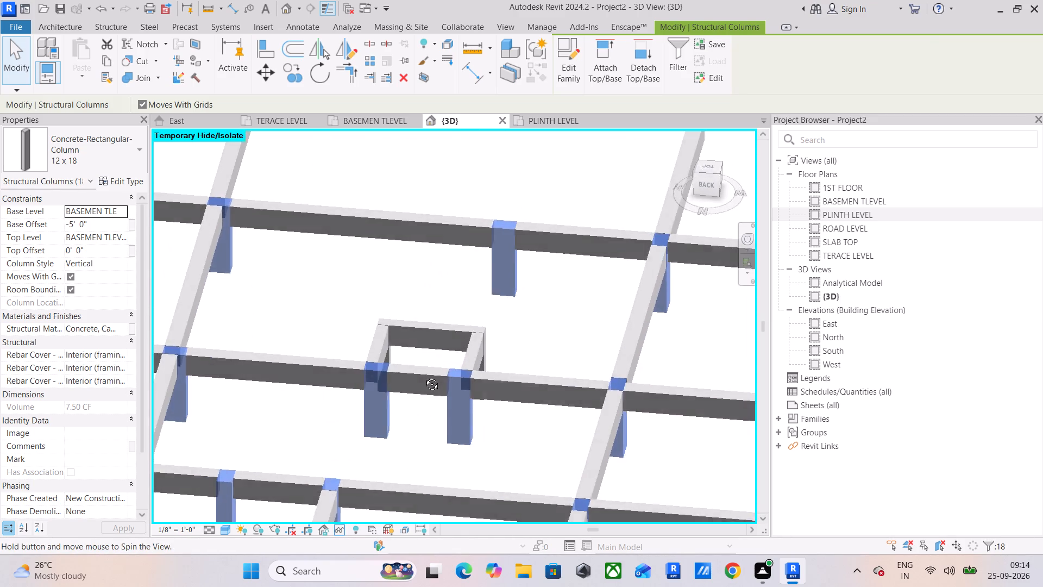
middle_click_drag(424, 376, 413, 404, "shift")
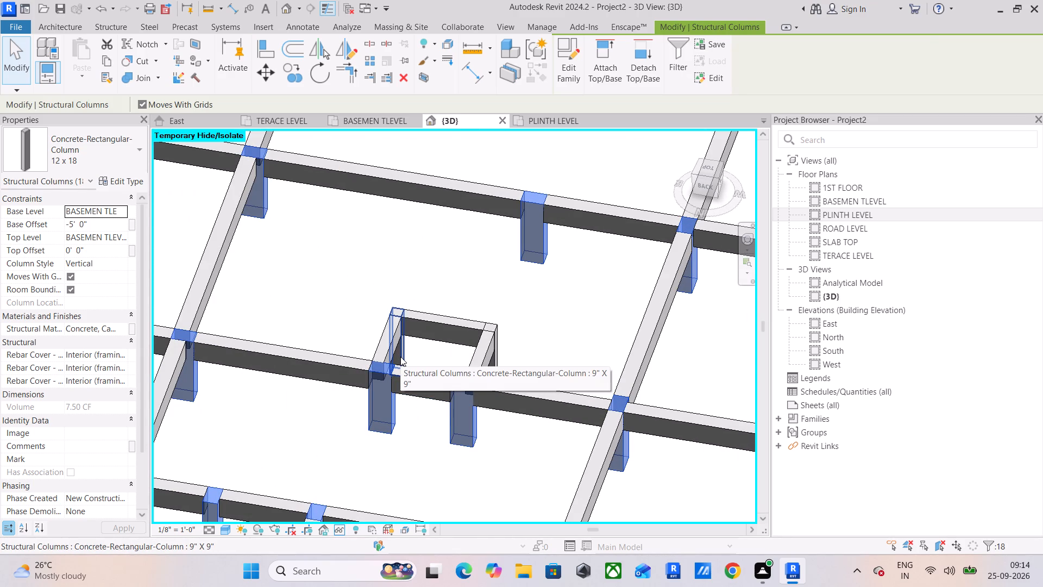
left_click(400, 357, "ctrl")
left_click(493, 367, "ctrl")
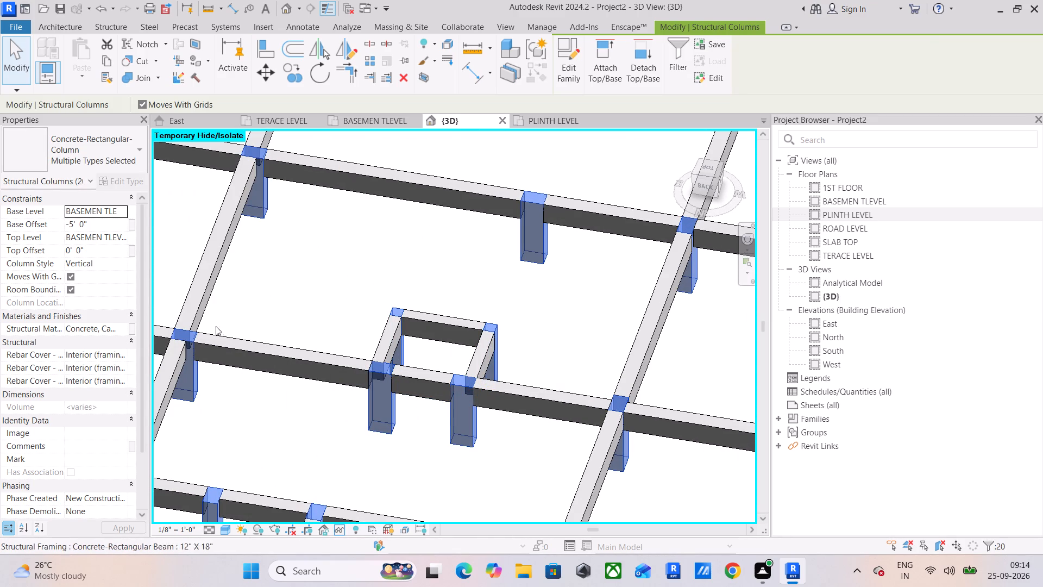
left_click(96, 228)
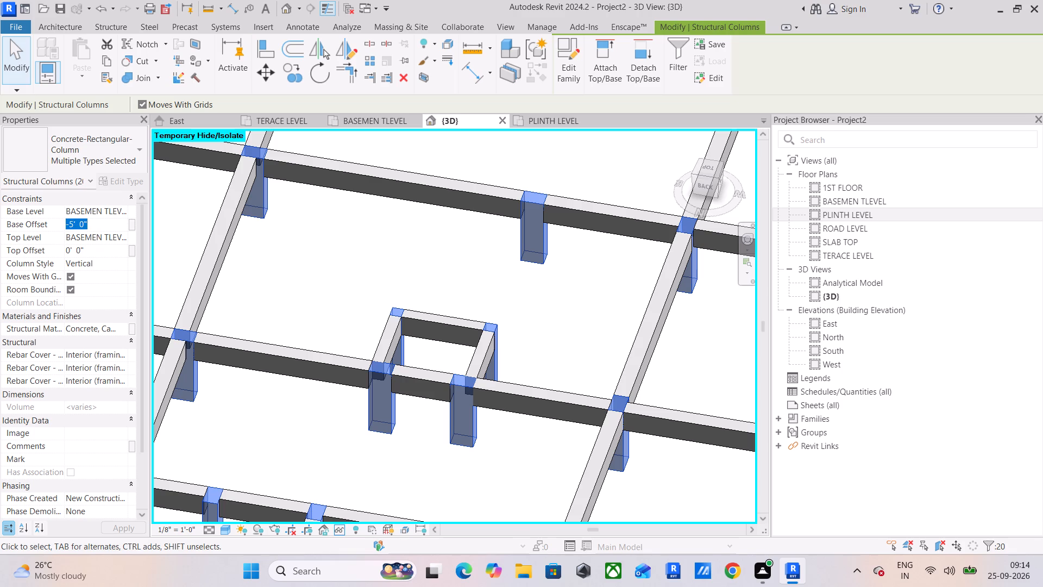
type("6'")
key("Return")
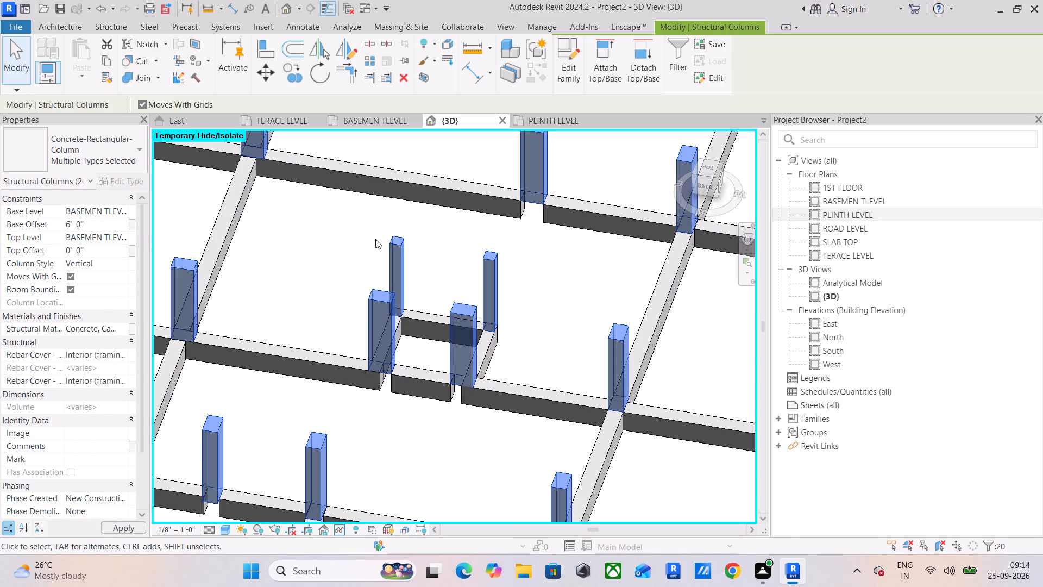
left_click(89, 225)
left_click_drag(89, 224, 17, 222)
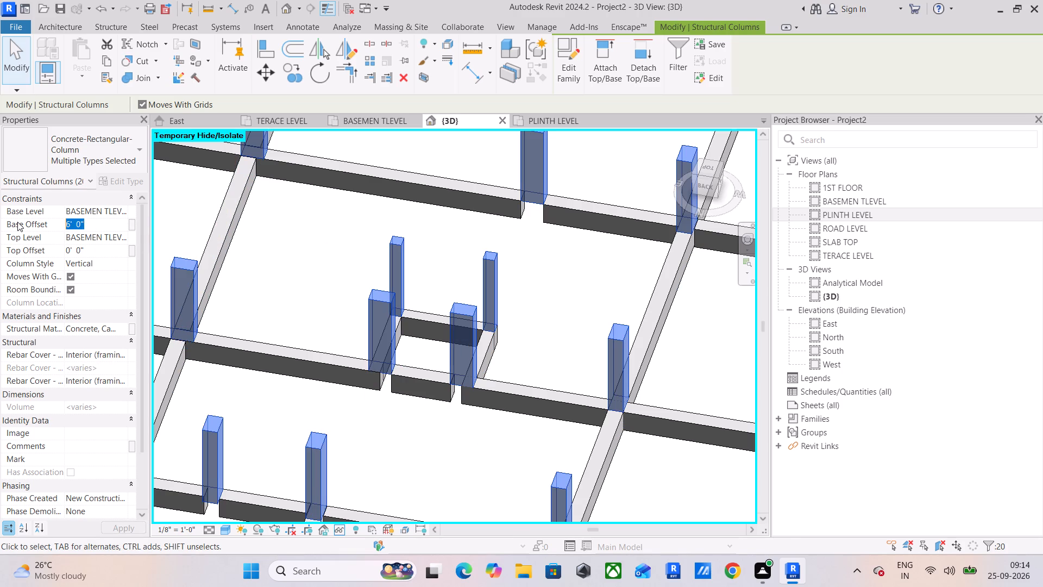
type("-6")
key("apostrophe")
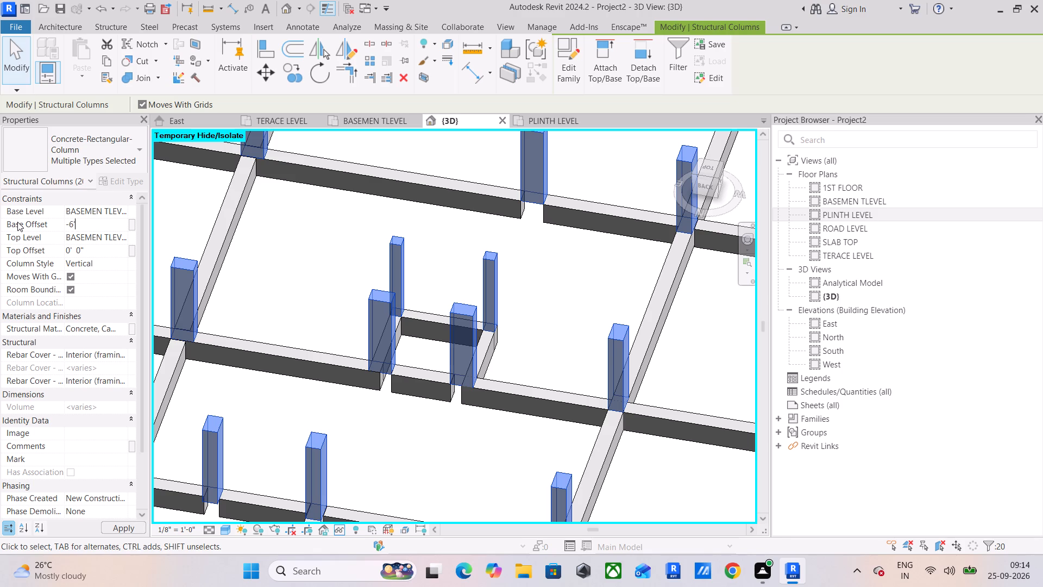
key("Return")
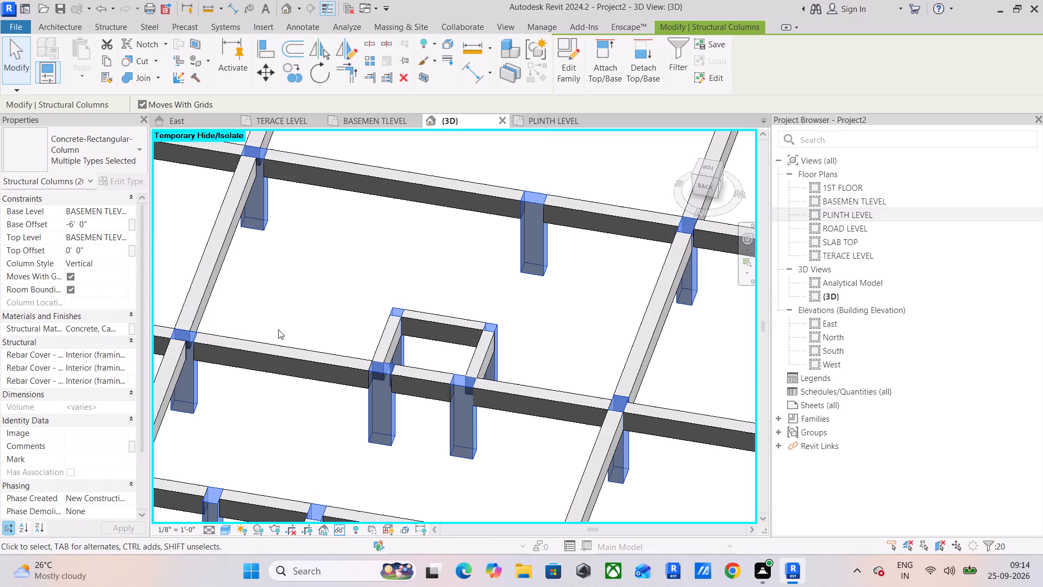
left_click(286, 276)
Inspect the columns' length below the beam grid in the 3D view from several angles.
scroll(297, 342, "down", 5)
scroll(310, 352, "up", 1, "shift")
middle_click_drag(310, 352, 406, 249, "shift")
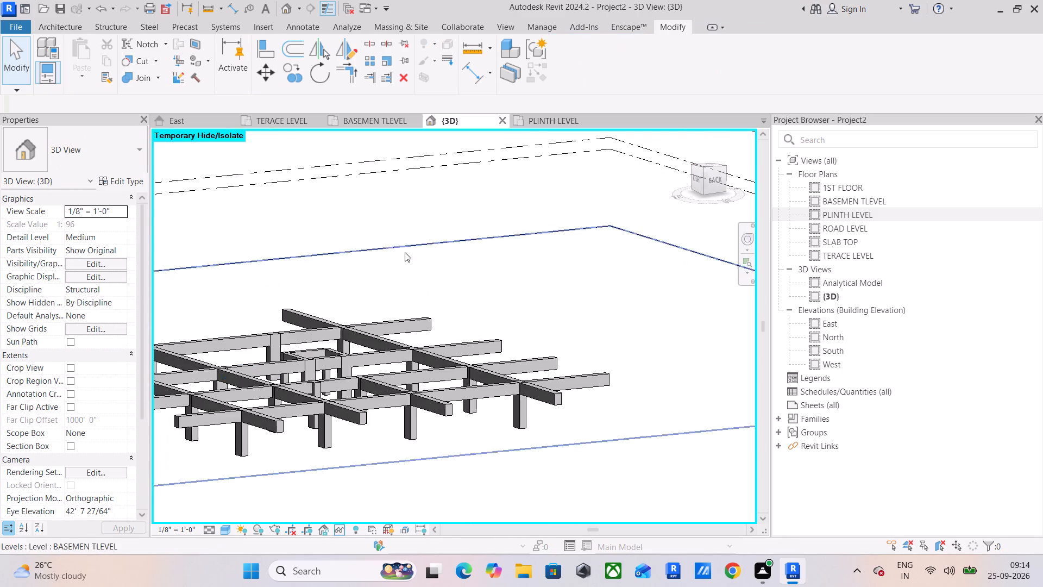
scroll(401, 281, "down", 5)
middle_click_drag(403, 354, 215, 446, "shift")
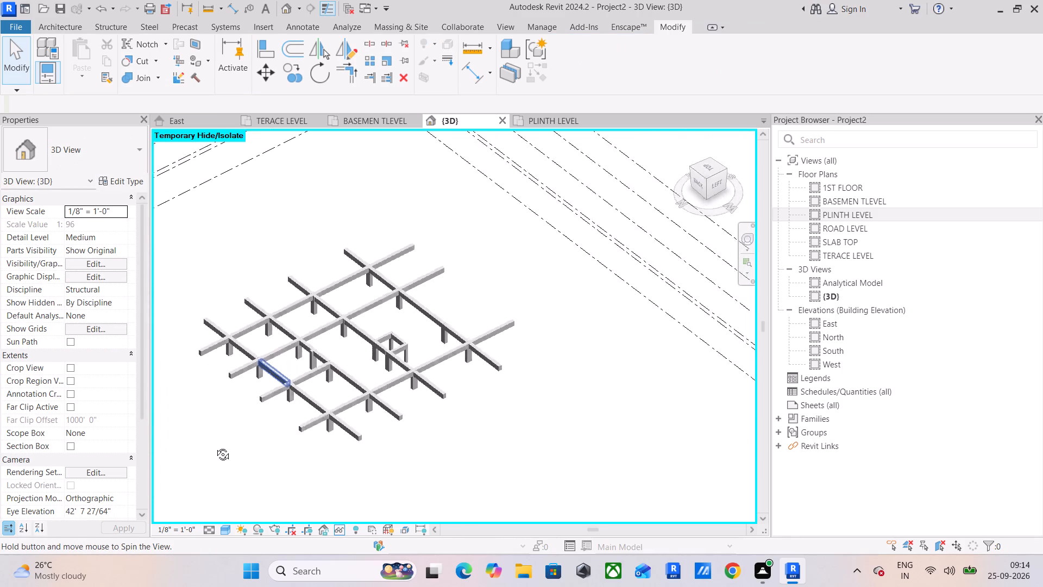
middle_click_drag(215, 446, 432, 360, "shift")
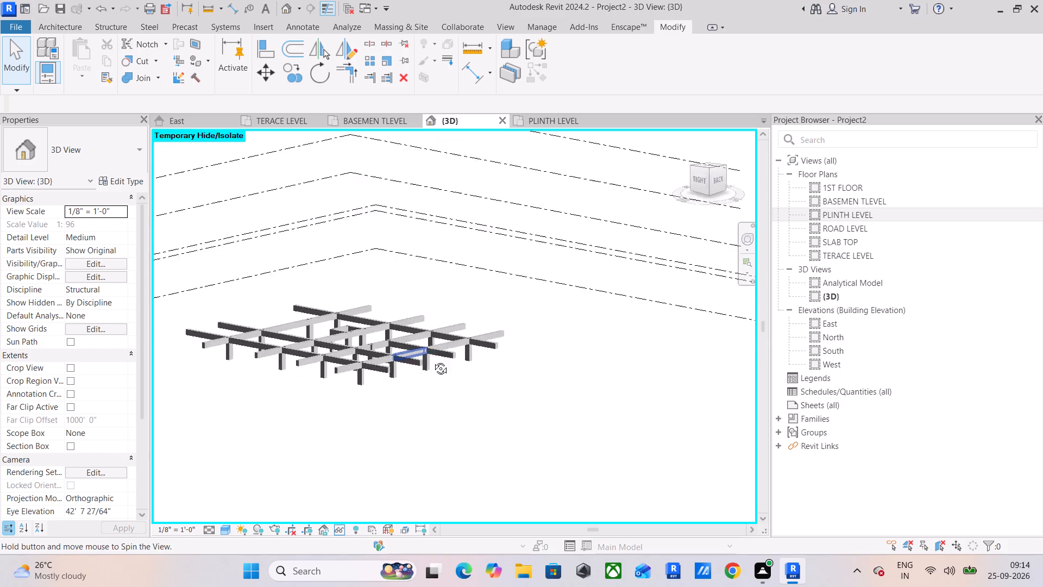
middle_click_drag(432, 360, 367, 371, "shift")
scroll(309, 382, "up", 1, "shift")
middle_click_drag(256, 369, 235, 354, "shift")
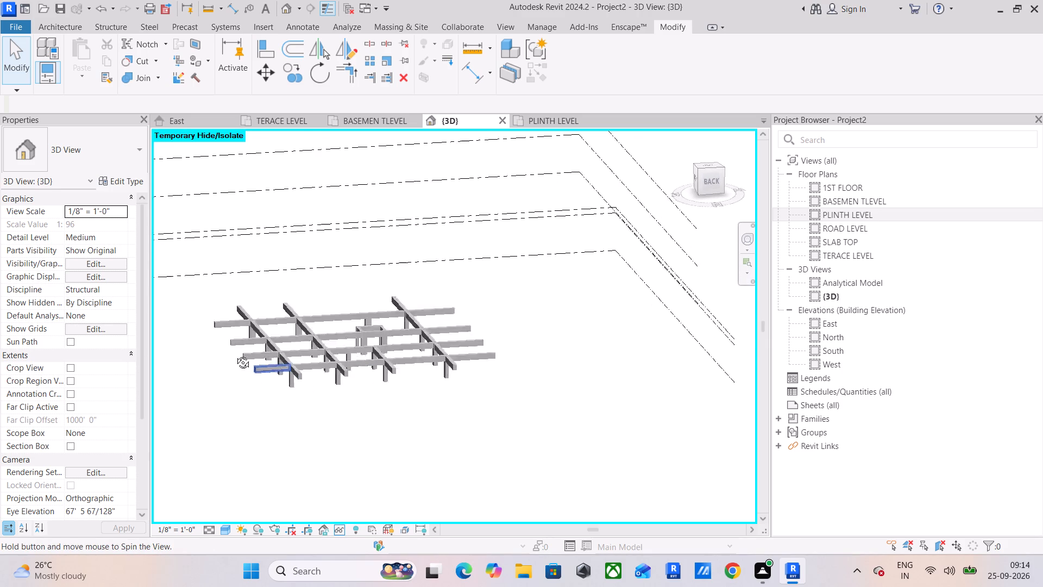
middle_click_drag(235, 354, 227, 349, "shift")
scroll(230, 342, "down", 5)
middle_click_drag(271, 360, 330, 360, "shift")
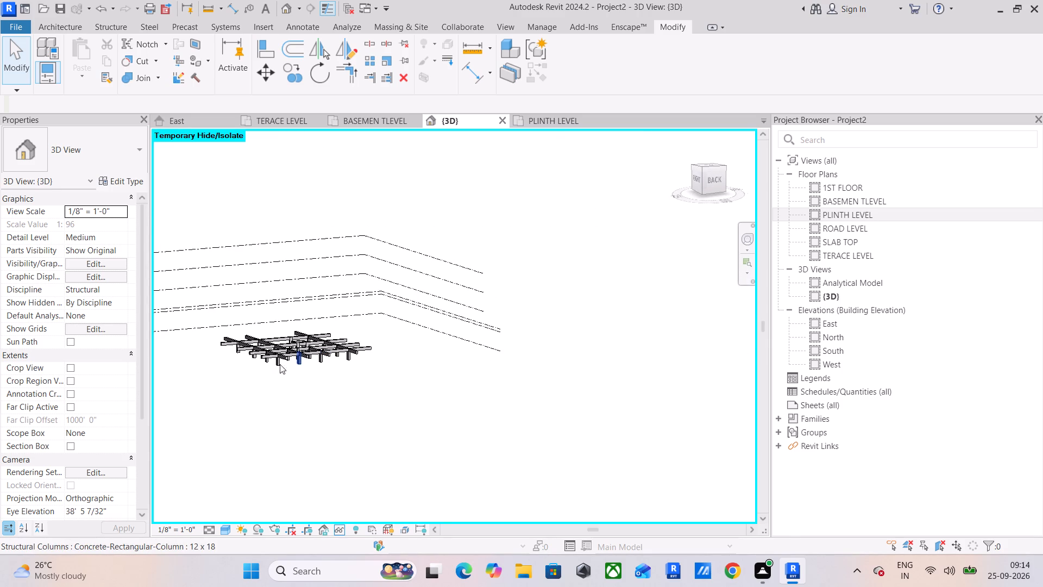
Select all the 12 x 18 columns and the small frame's two 9" x 9" columns, and copy them to the clipboard.
scroll(278, 367, "up", 5)
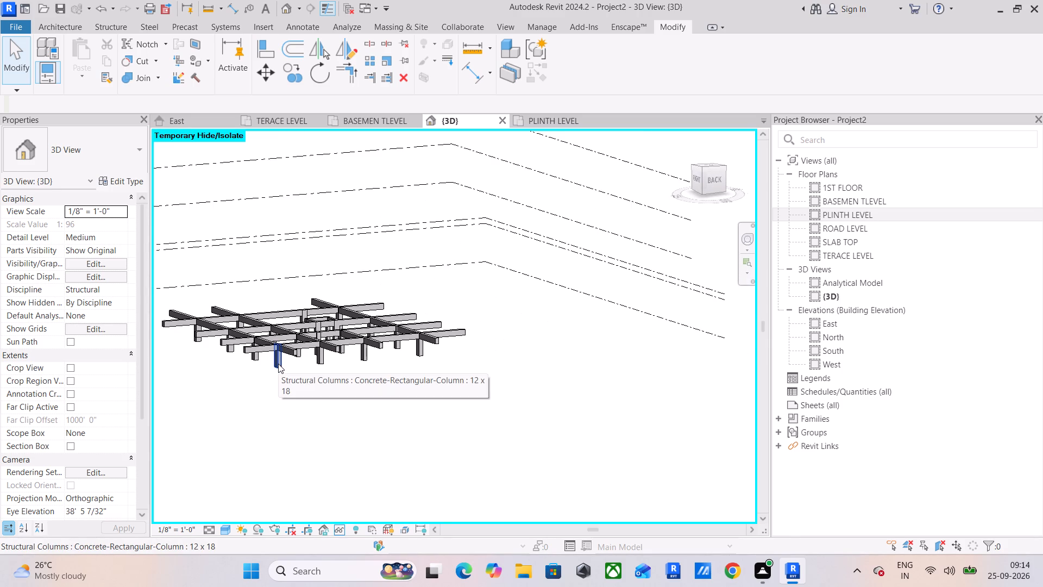
left_click(278, 364)
type("SA")
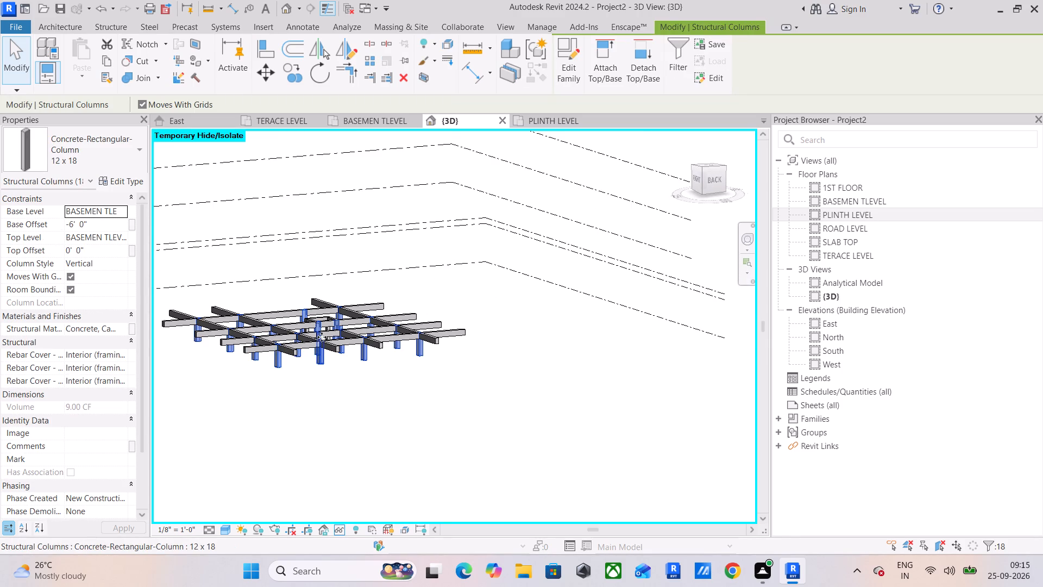
middle_click_drag(353, 328, 288, 388, "shift")
scroll(335, 329, "up", 5)
middle_click_drag(356, 315, 301, 326, "shift")
left_click(354, 322, "ctrl")
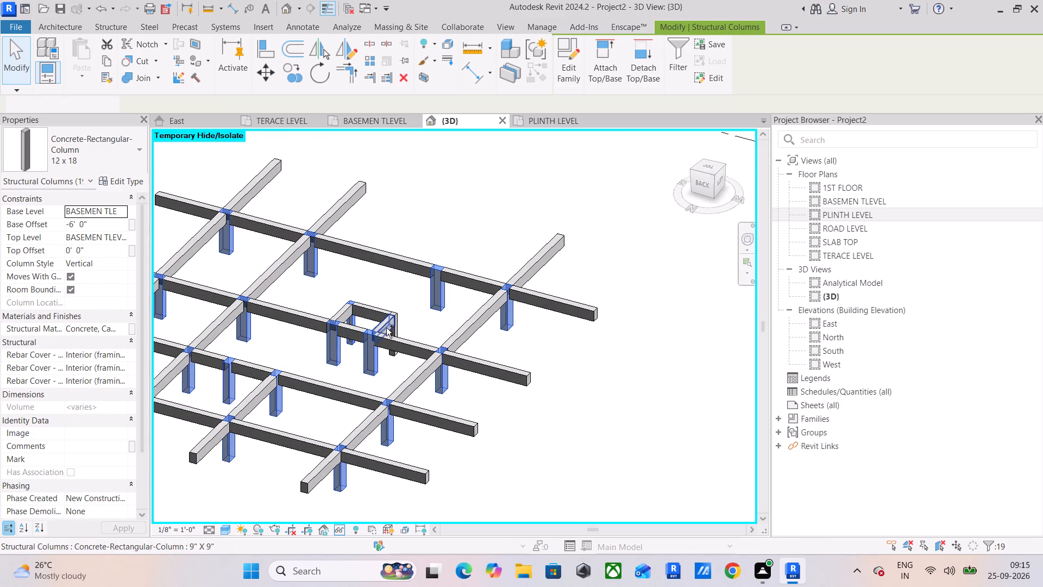
left_click(394, 328, "ctrl")
scroll(278, 323, "down", 5)
middle_click_drag(275, 333, 359, 310, "shift")
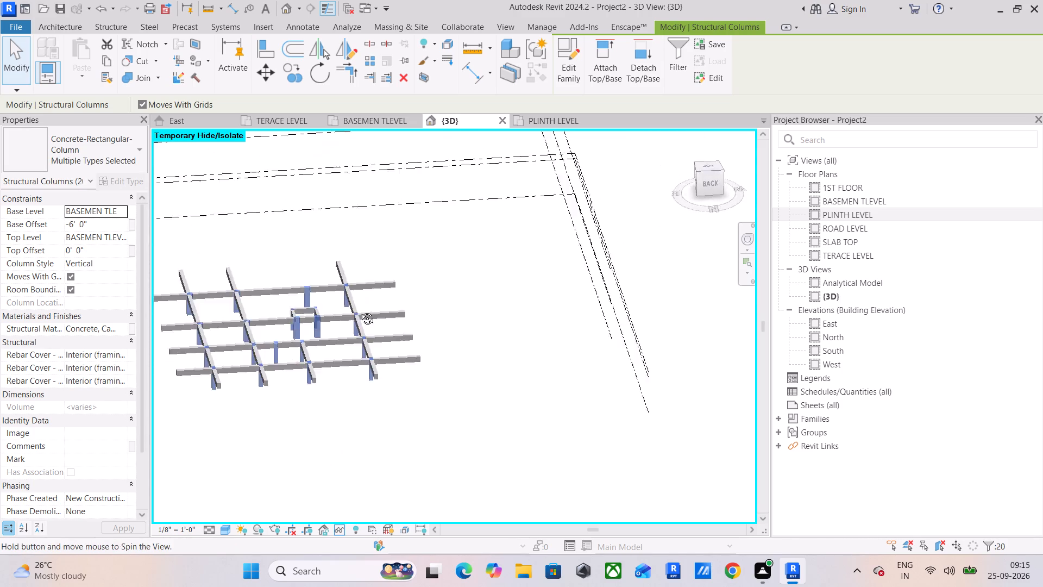
middle_click_drag(359, 310, 384, 284, "shift")
scroll(299, 334, "down", 4)
middle_click_drag(306, 348, 425, 347)
middle_click_drag(424, 353, 371, 348, "shift")
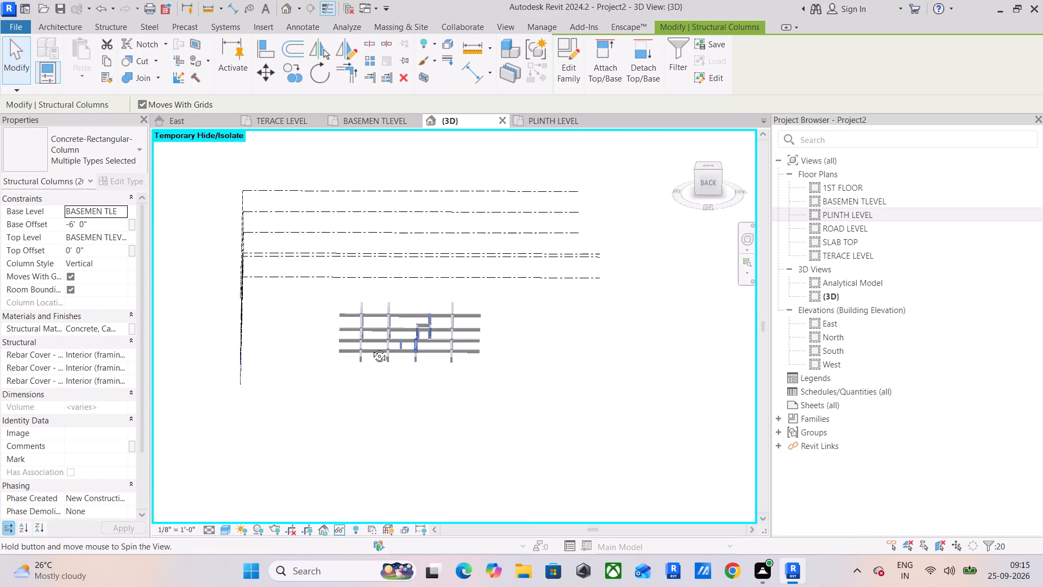
middle_click_drag(371, 348, 381, 376, "shift")
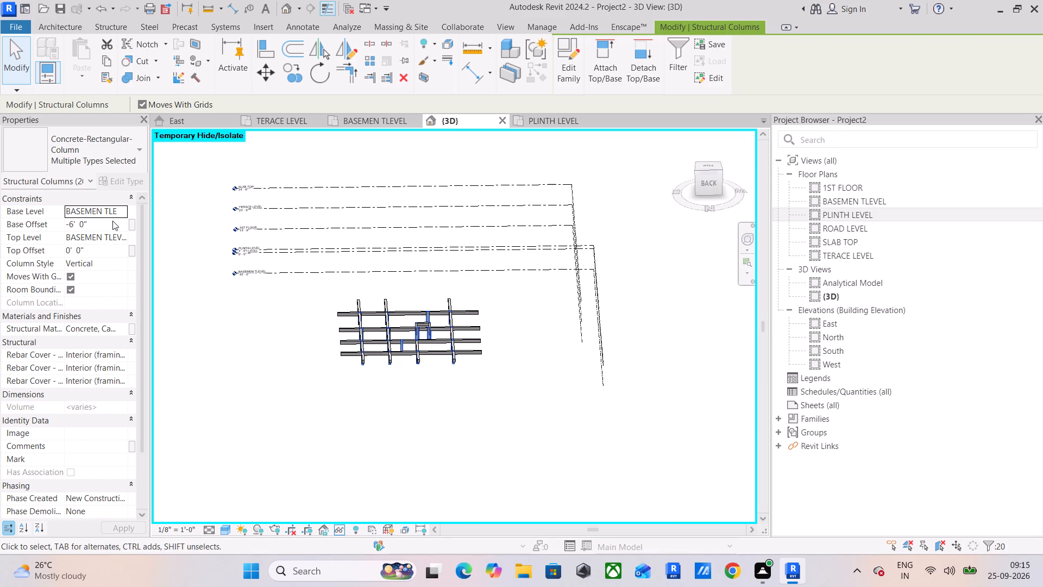
left_click(109, 55)
Paste the copied columns aligned to PLINTH LEVEL.
left_click(90, 73)
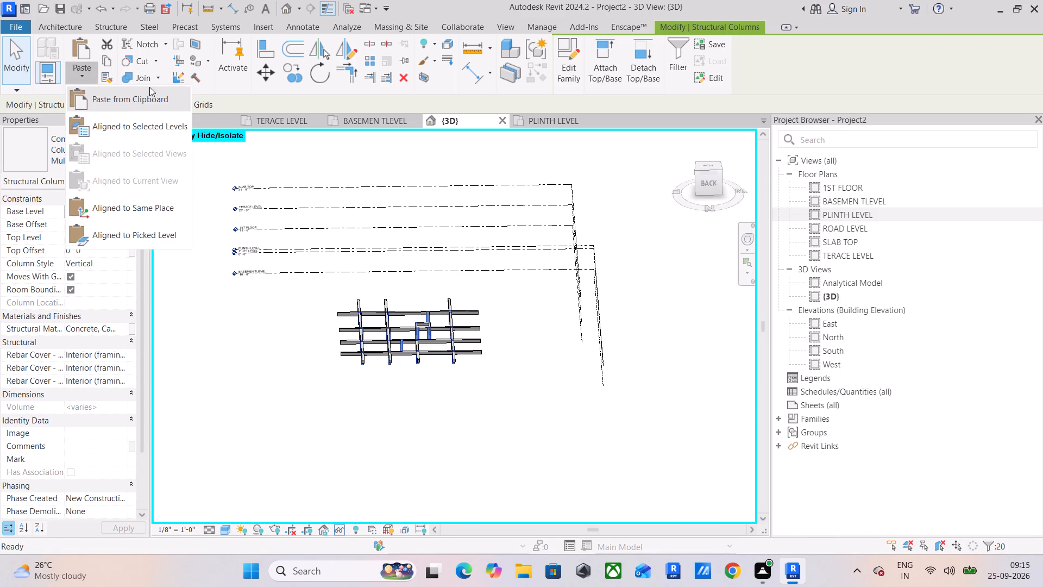
left_click(104, 129)
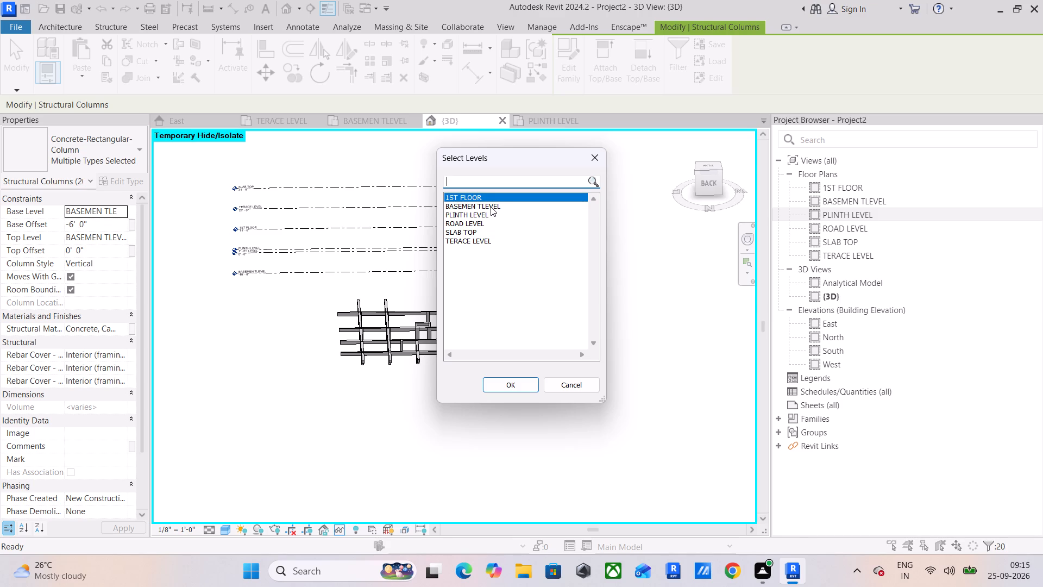
left_click(491, 216)
left_click(518, 380)
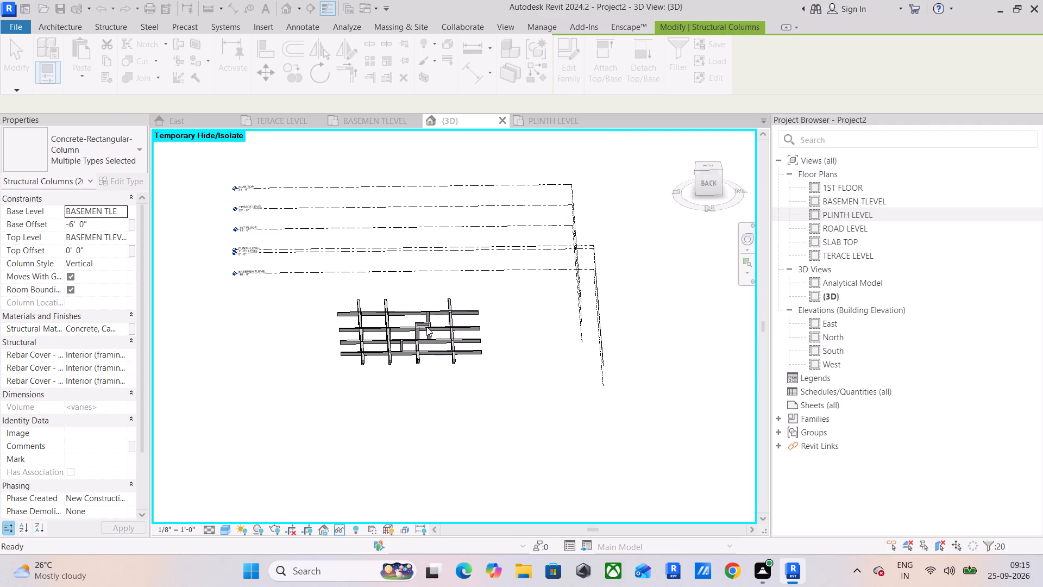
middle_click_drag(387, 363, 436, 294, "shift")
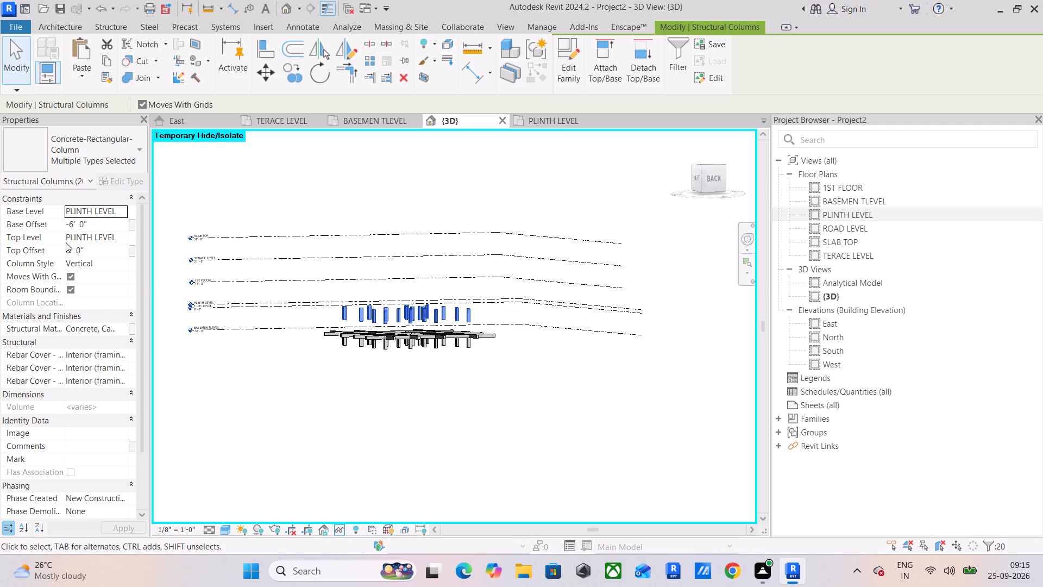
Set the pasted columns' base level to BASEMEN TLEVEL, base offset to 0' 0" and top level to ROAD LEVEL.
left_click(116, 236)
left_click(121, 237)
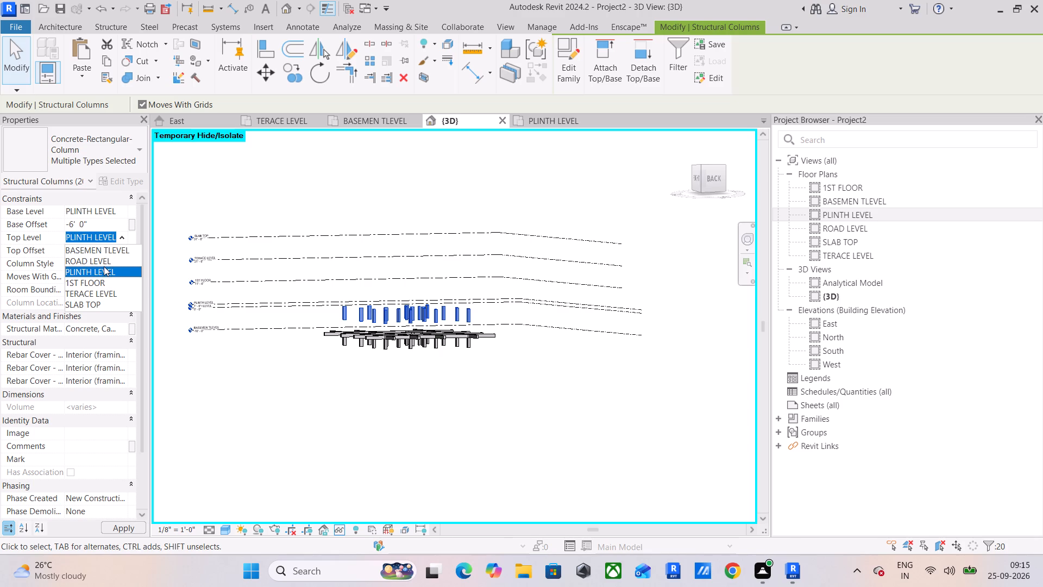
left_click(106, 261)
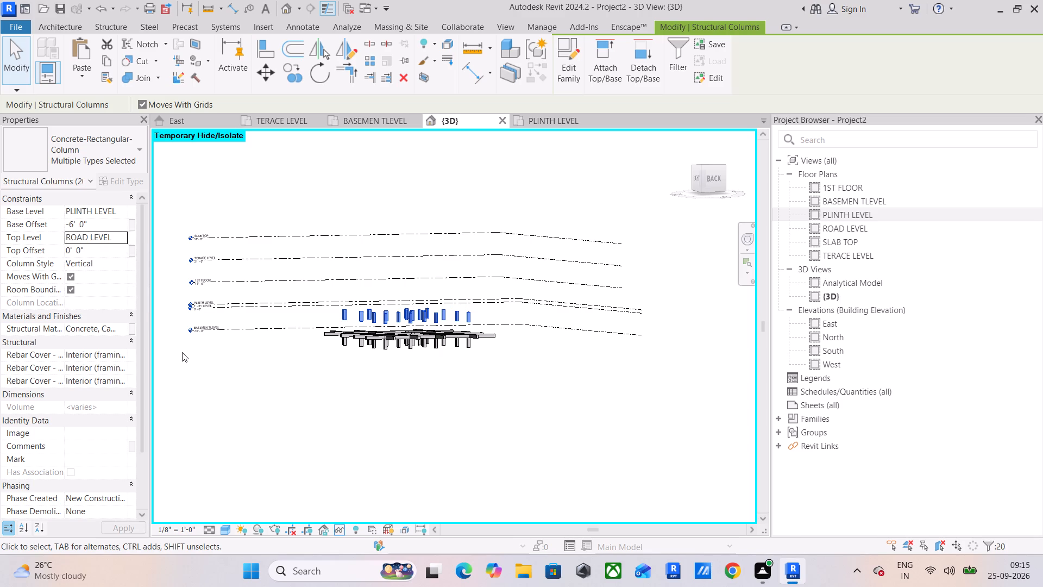
left_click(108, 222)
key("0")
key("Return")
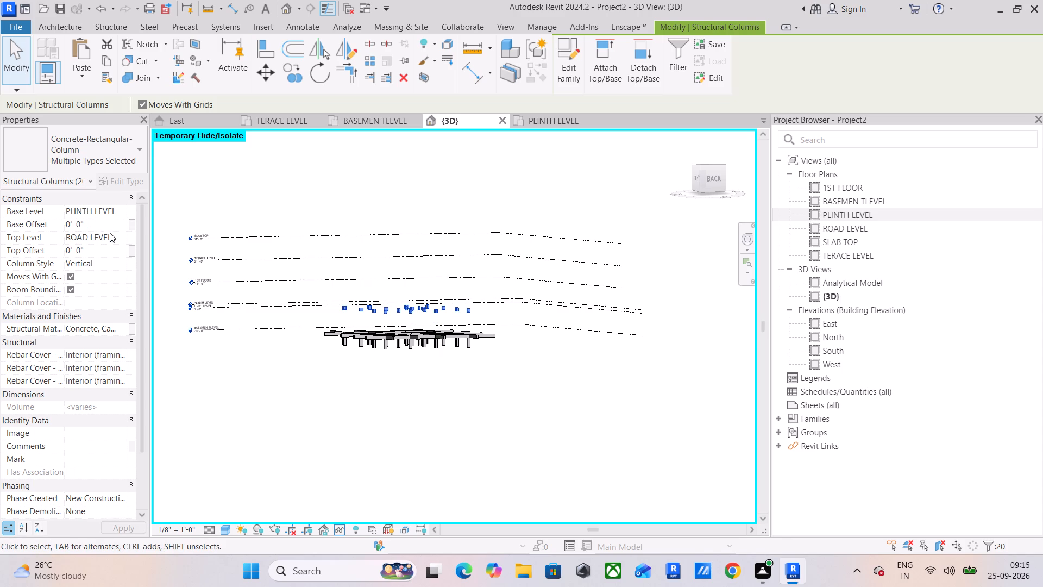
left_click(118, 211)
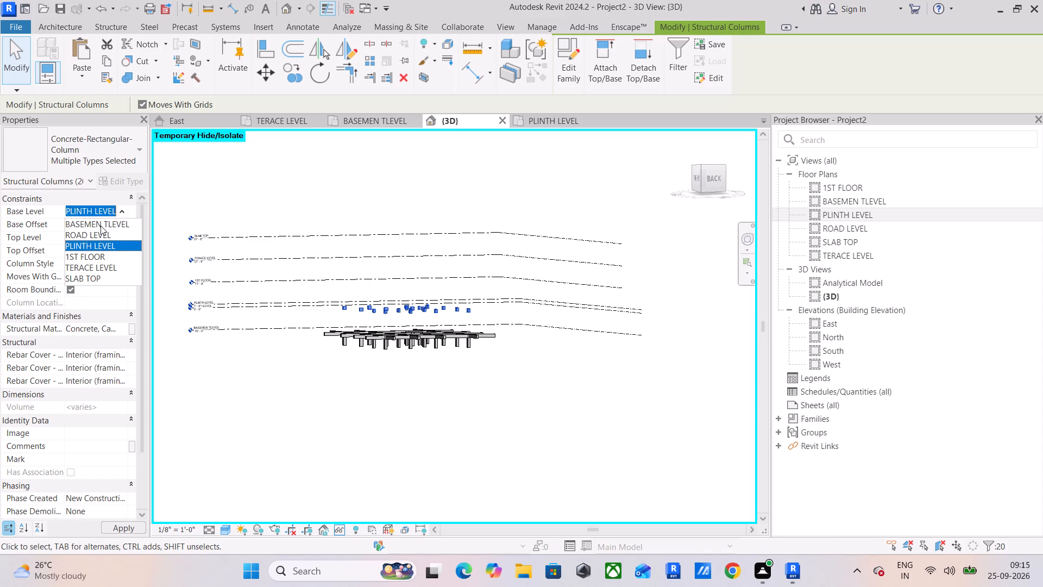
left_click(100, 226)
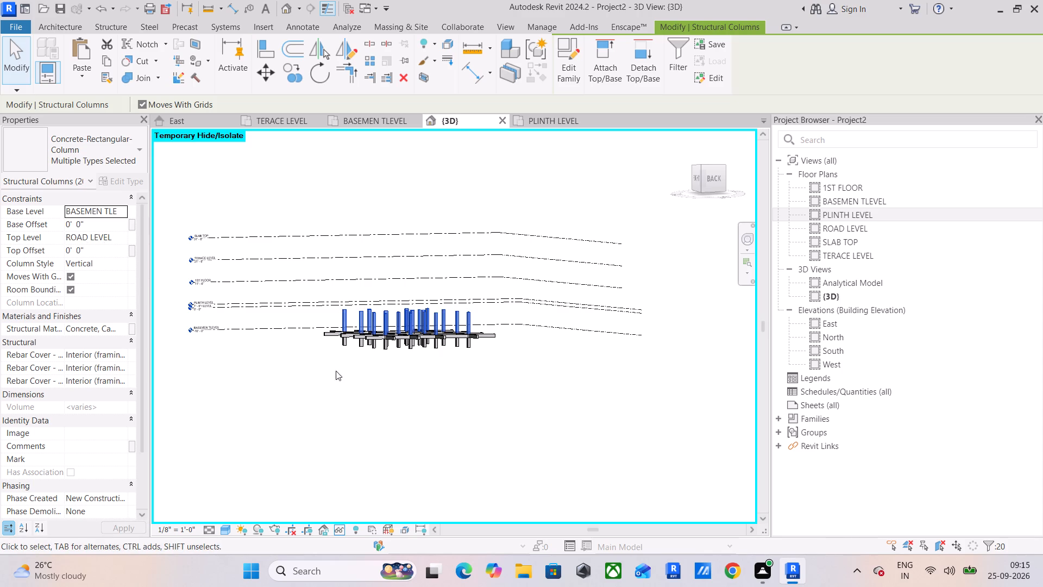
Inspect the columns above the basement beam grid from several angles and in the right-side 3D view.
middle_click_drag(336, 371, 444, 412, "shift")
scroll(384, 332, "up", 6)
middle_click_drag(304, 370, 347, 366, "shift")
scroll(188, 383, "up", 1, "shift")
middle_click_drag(188, 383, 373, 343, "shift")
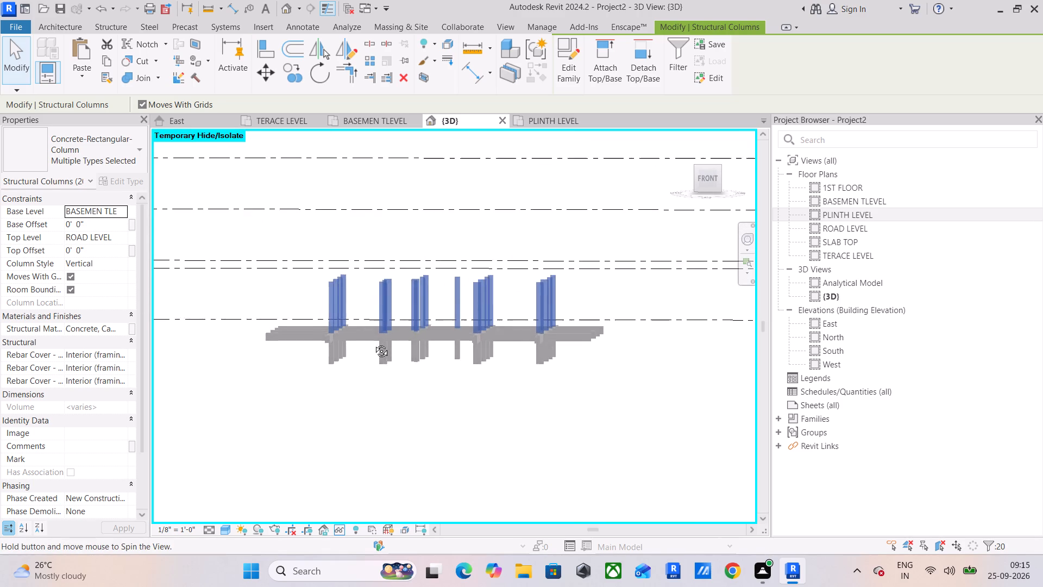
middle_click_drag(373, 343, 181, 371, "shift")
left_click(305, 400)
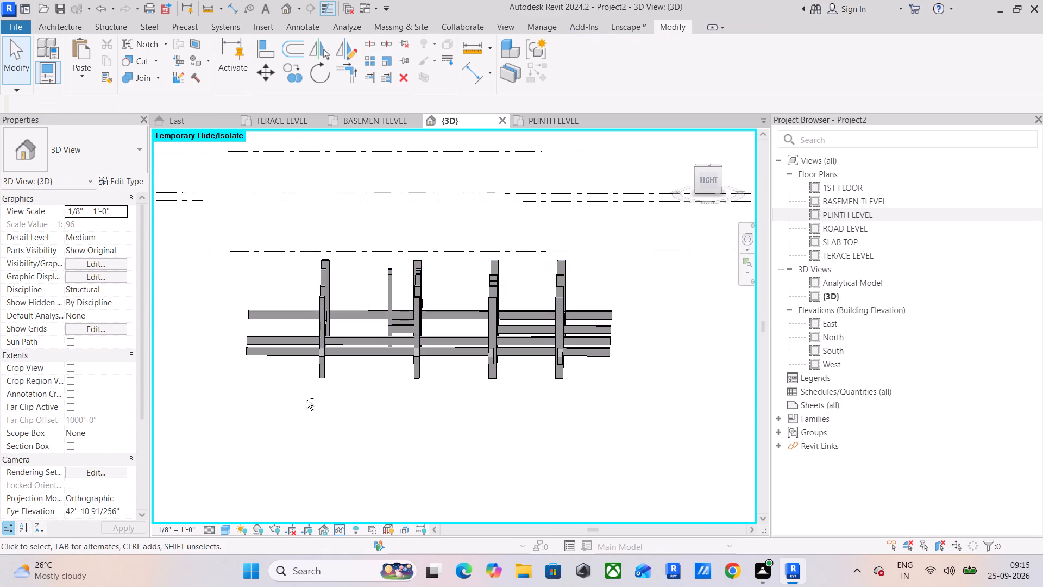
middle_click_drag(315, 403, 220, 520, "shift")
scroll(340, 456, "down", 3)
middle_click_drag(400, 449, 269, 396, "shift")
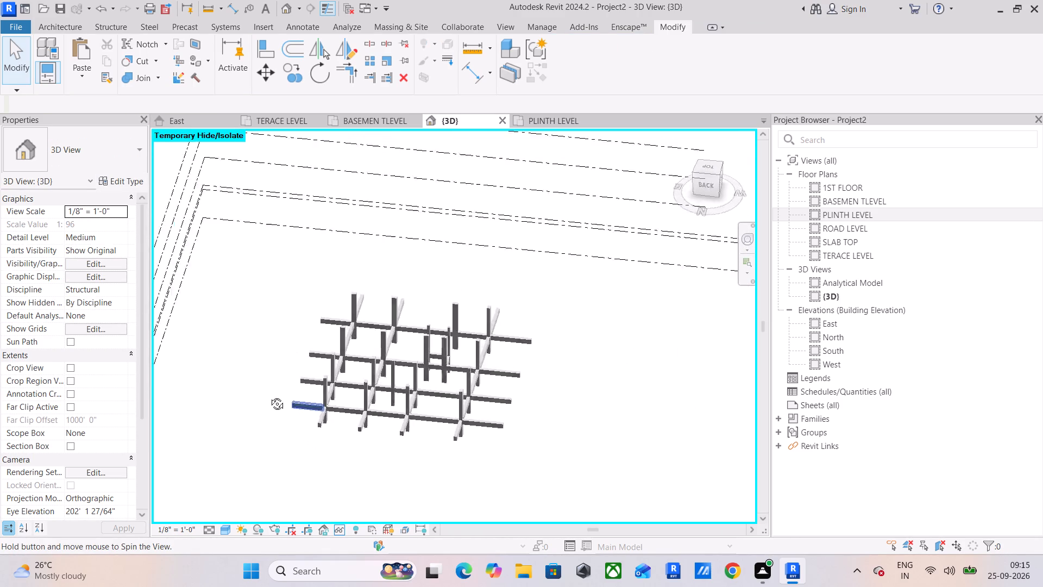
middle_click_drag(269, 396, 293, 390, "shift")
middle_click_drag(332, 390, 339, 390, "shift")
middle_click_drag(348, 379, 376, 345, "shift")
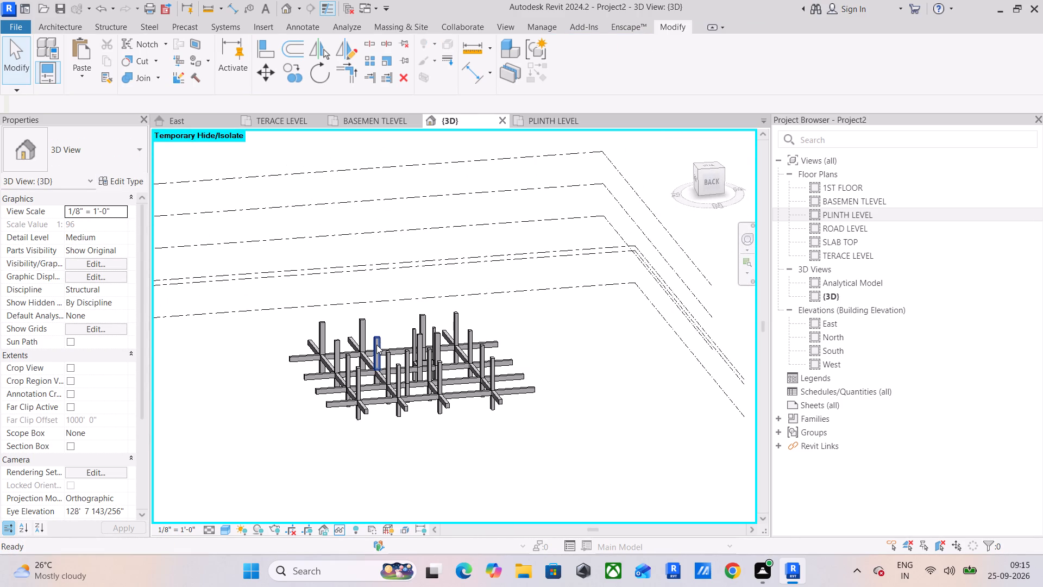
scroll(369, 346, "down", 3)
middle_click_drag(370, 358, 423, 329, "shift")
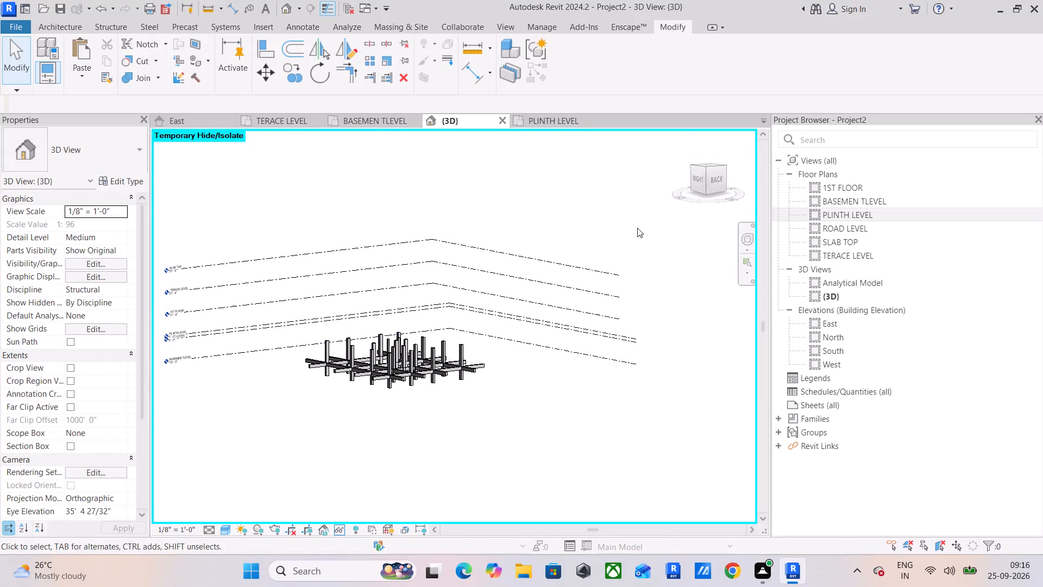
left_click(698, 180)
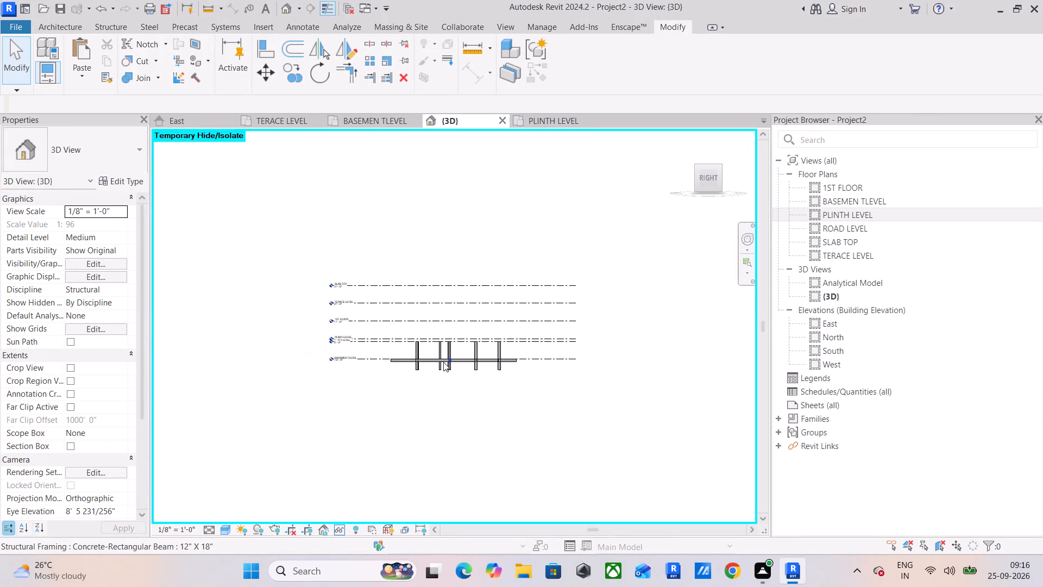
scroll(443, 362, "up", 12)
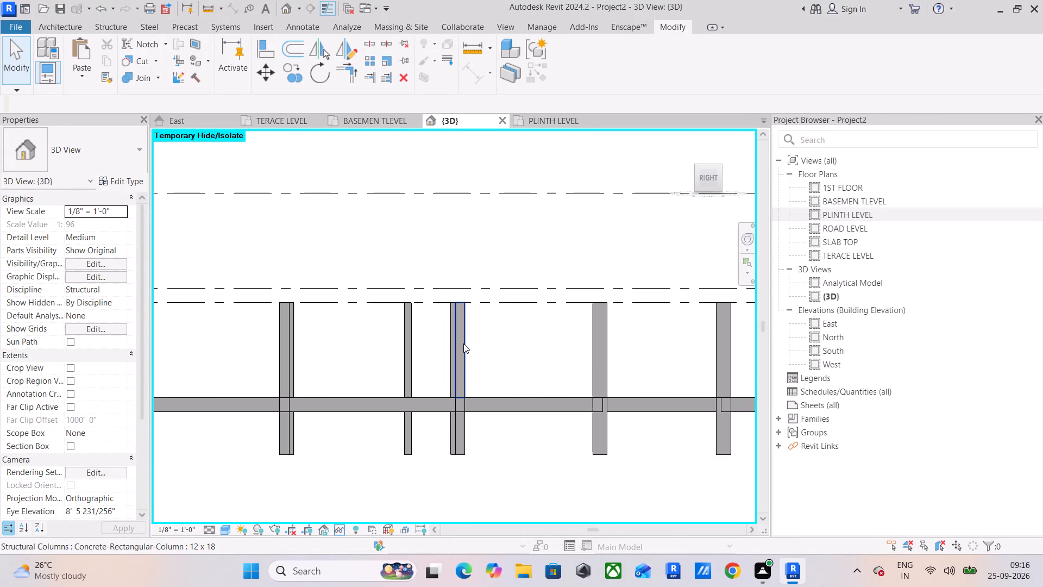
scroll(425, 340, "down", 5)
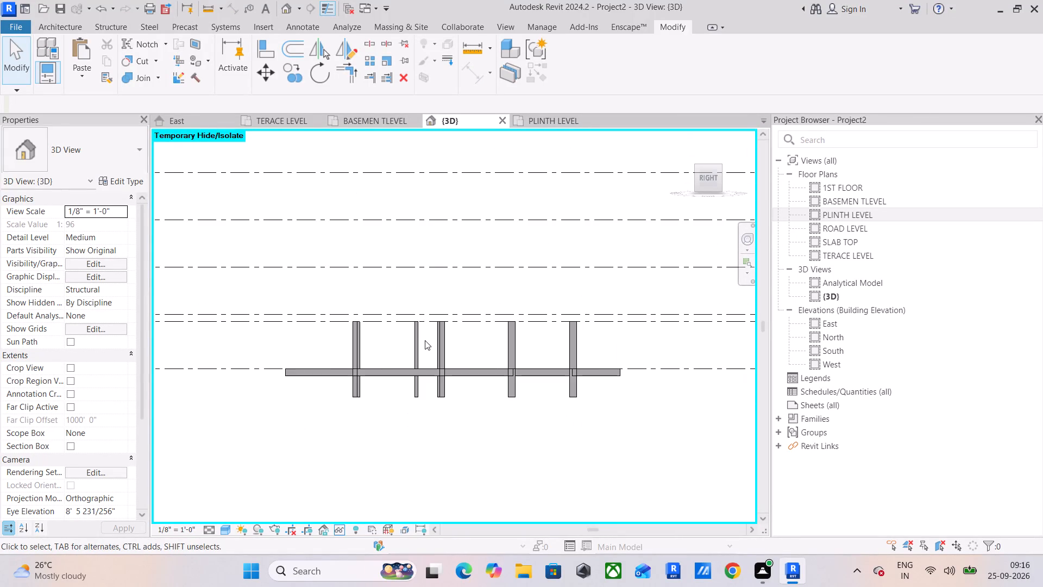
scroll(472, 350, "down", 4)
middle_click_drag(601, 360, 514, 360)
scroll(318, 344, "up", 7)
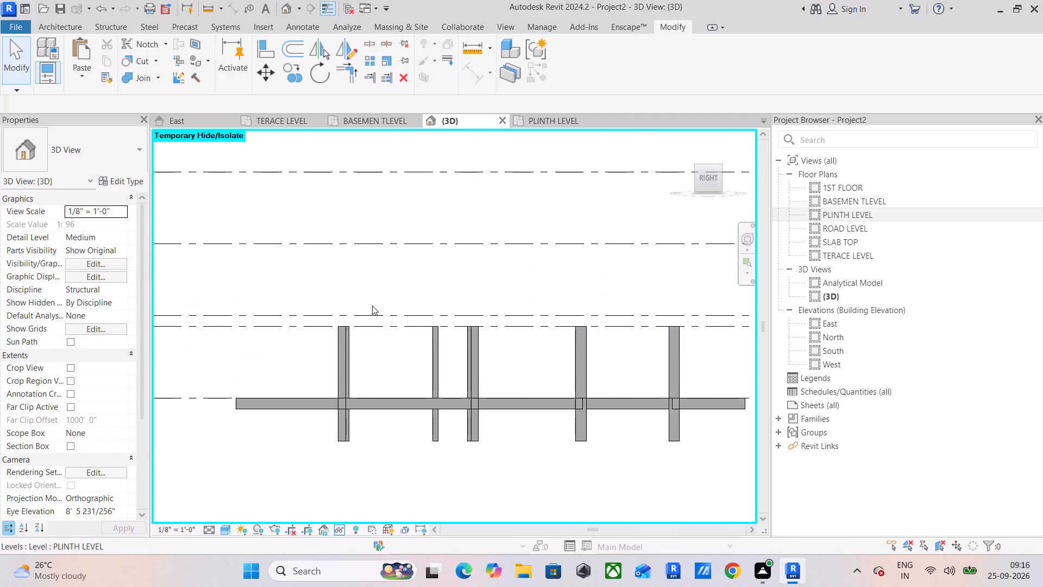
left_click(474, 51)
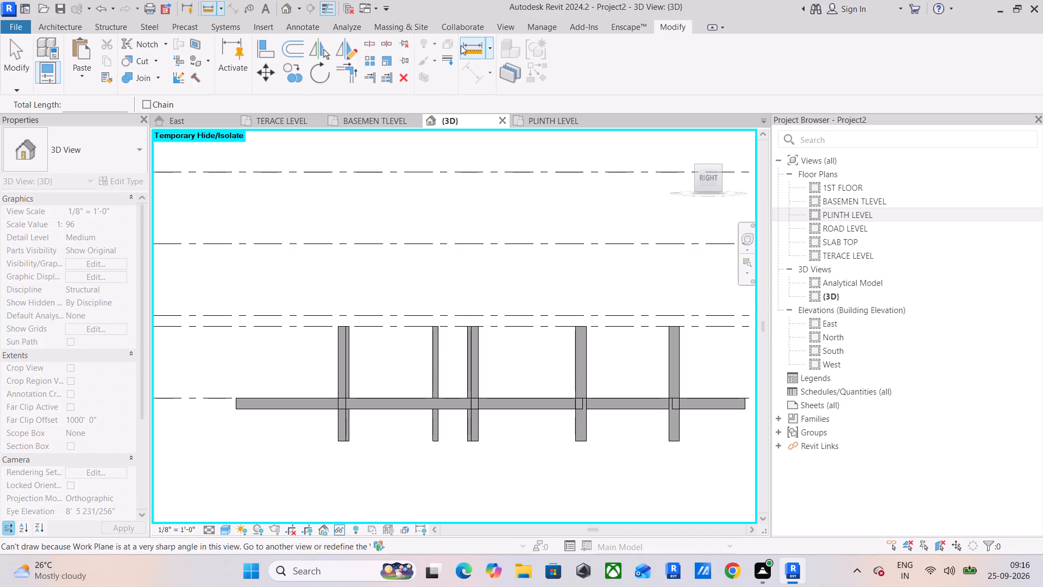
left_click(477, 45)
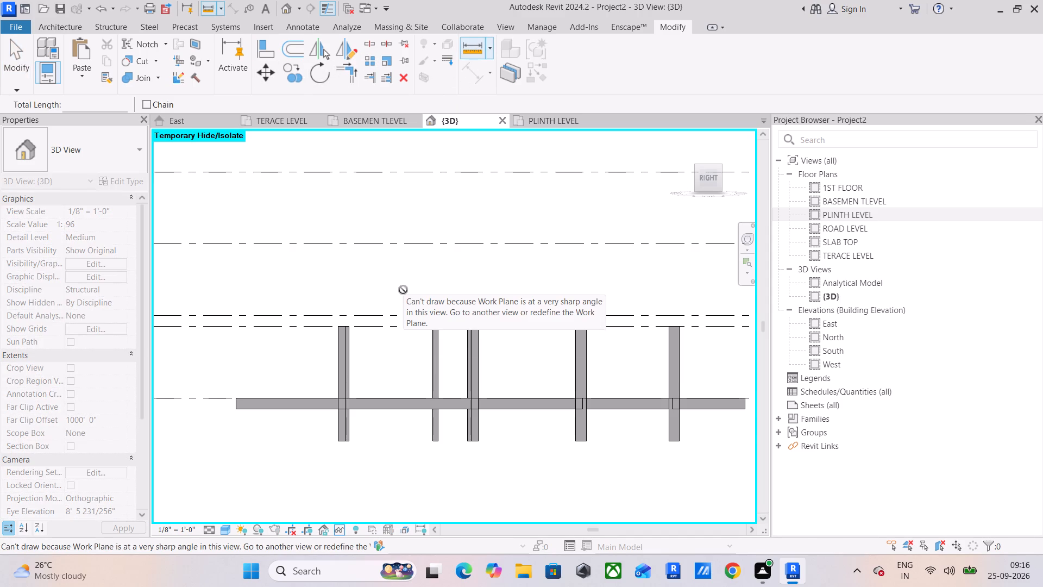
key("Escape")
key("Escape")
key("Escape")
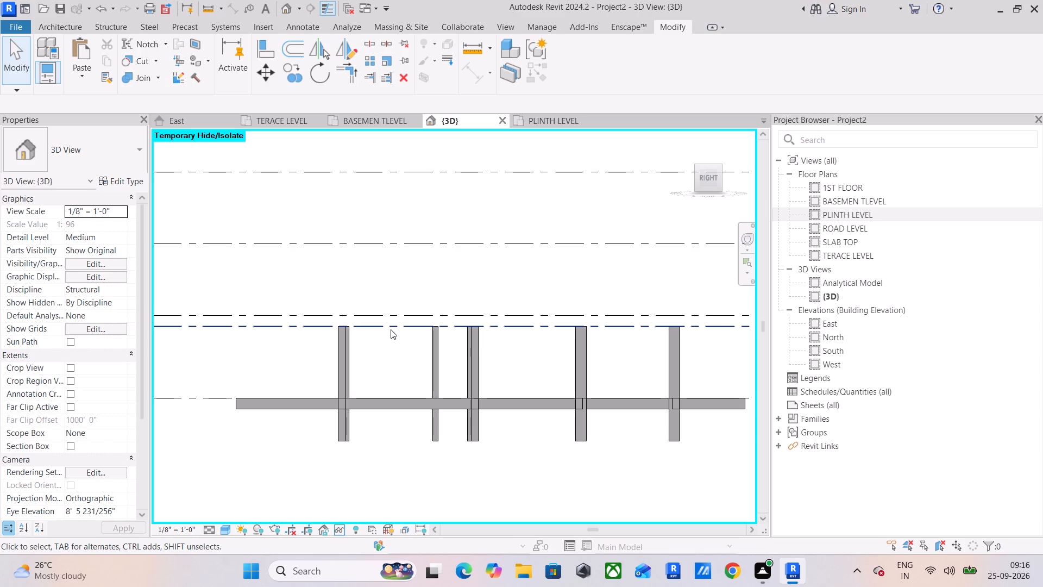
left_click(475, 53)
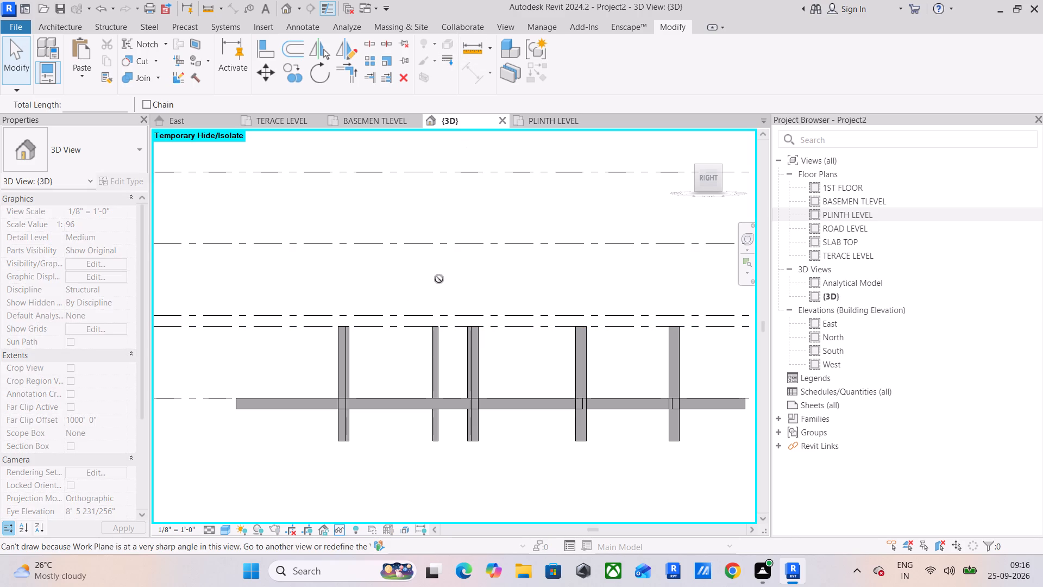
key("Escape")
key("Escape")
Examine the level names and elevations against the column tops in the right-side 3D view.
scroll(354, 327, "down", 5)
middle_click_drag(354, 327, 385, 324)
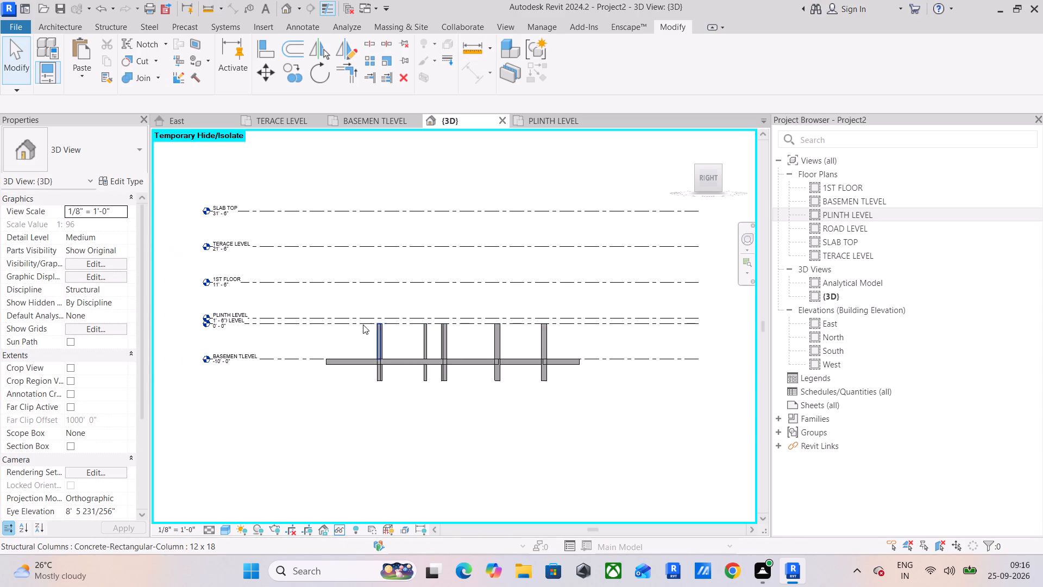
scroll(250, 322, "up", 10)
middle_click_drag(214, 323, 396, 343)
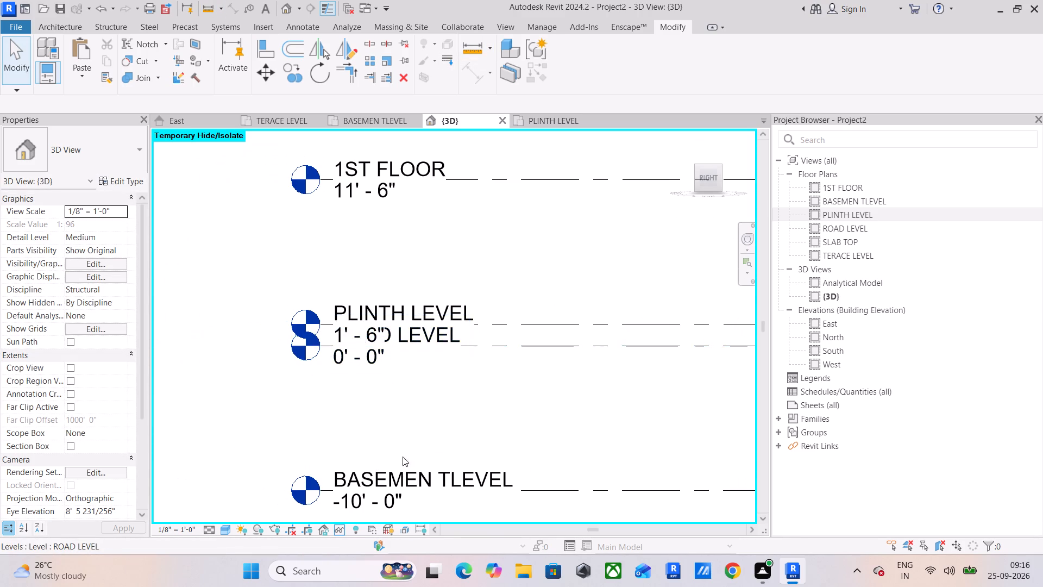
scroll(474, 381, "down", 5)
middle_click_drag(499, 376, 279, 374)
scroll(508, 392, "down", 4)
middle_click_drag(518, 390, 441, 393)
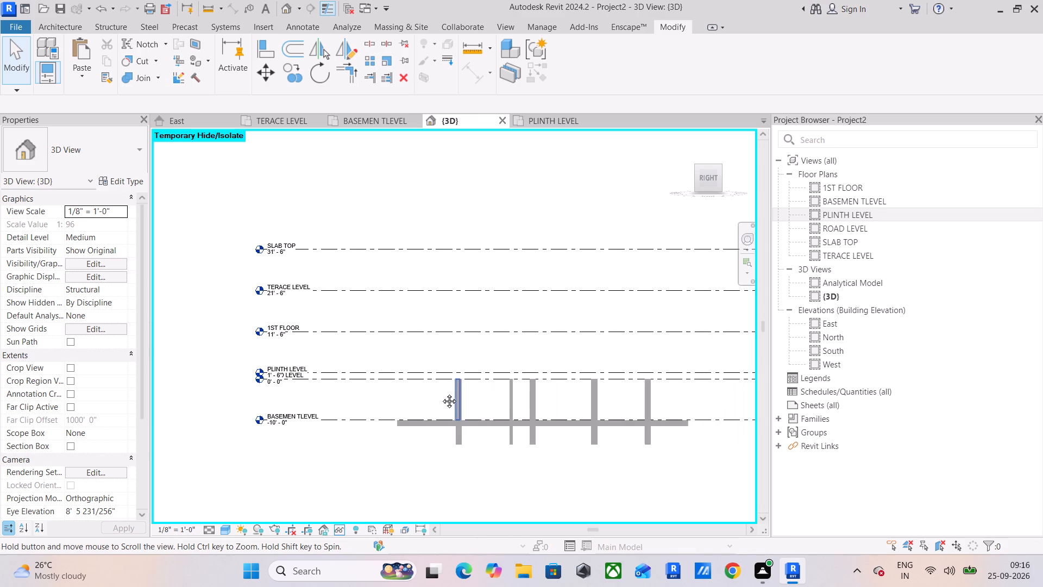
middle_click_drag(441, 393, 385, 392)
scroll(385, 392, "up", 1)
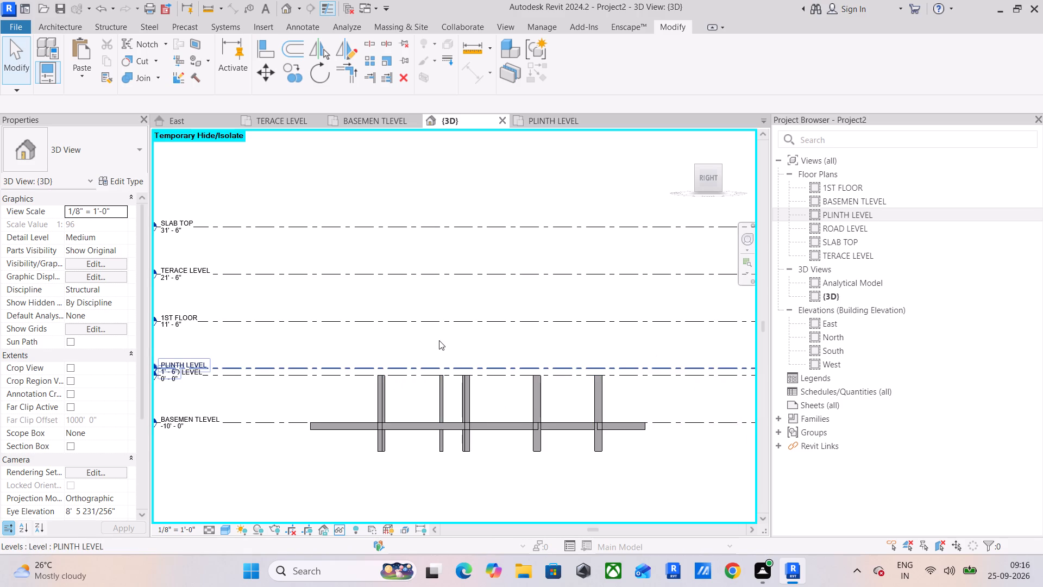
Select all the 12" X 18" basement beams, copy them and paste them aligned to PLINTH LEVEL.
left_click(416, 423)
type("SA")
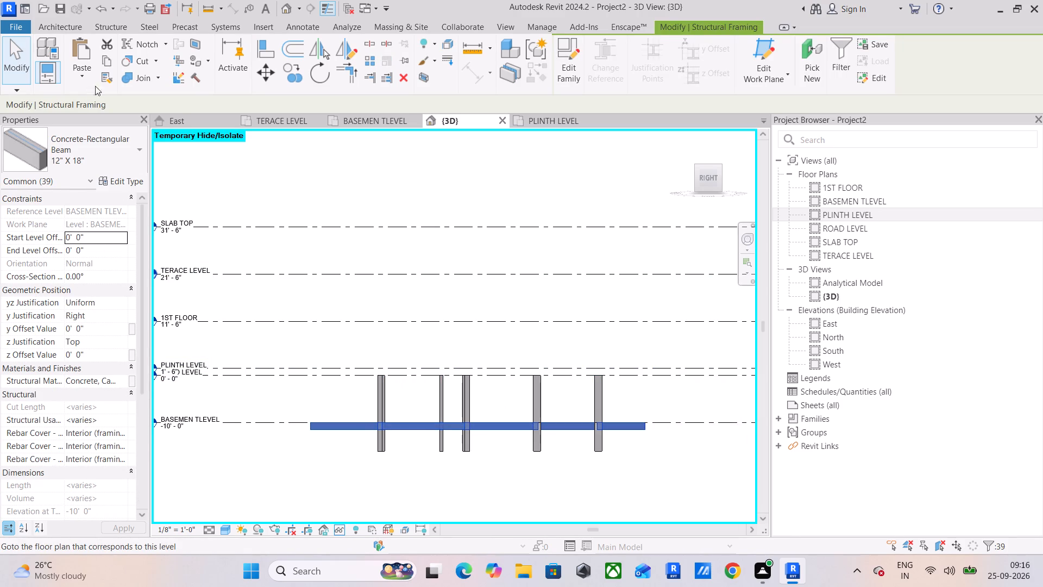
left_click(100, 64)
left_click(81, 75)
left_click(96, 116)
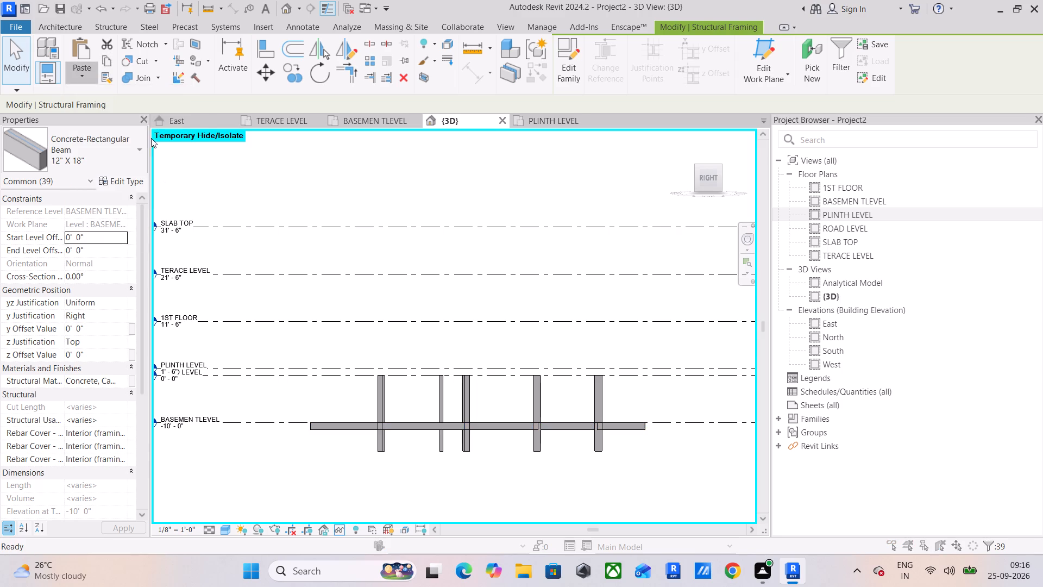
left_click(513, 216)
left_click(503, 389)
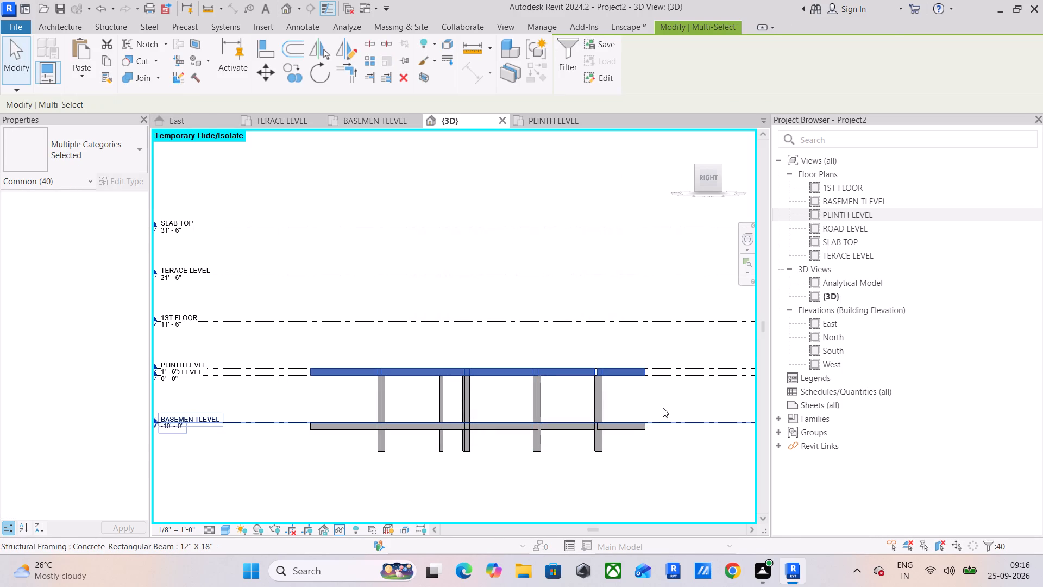
left_click(638, 403)
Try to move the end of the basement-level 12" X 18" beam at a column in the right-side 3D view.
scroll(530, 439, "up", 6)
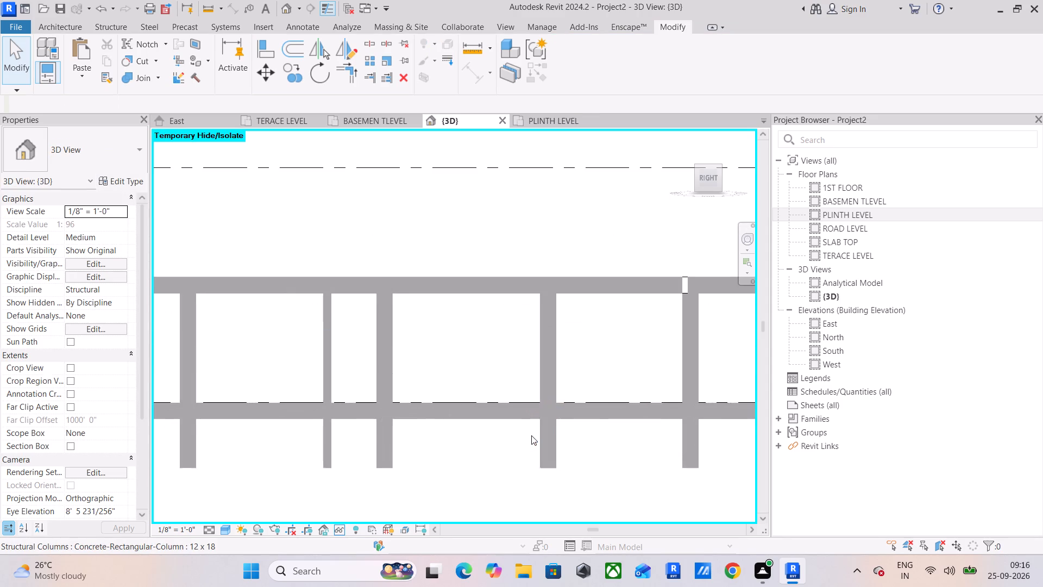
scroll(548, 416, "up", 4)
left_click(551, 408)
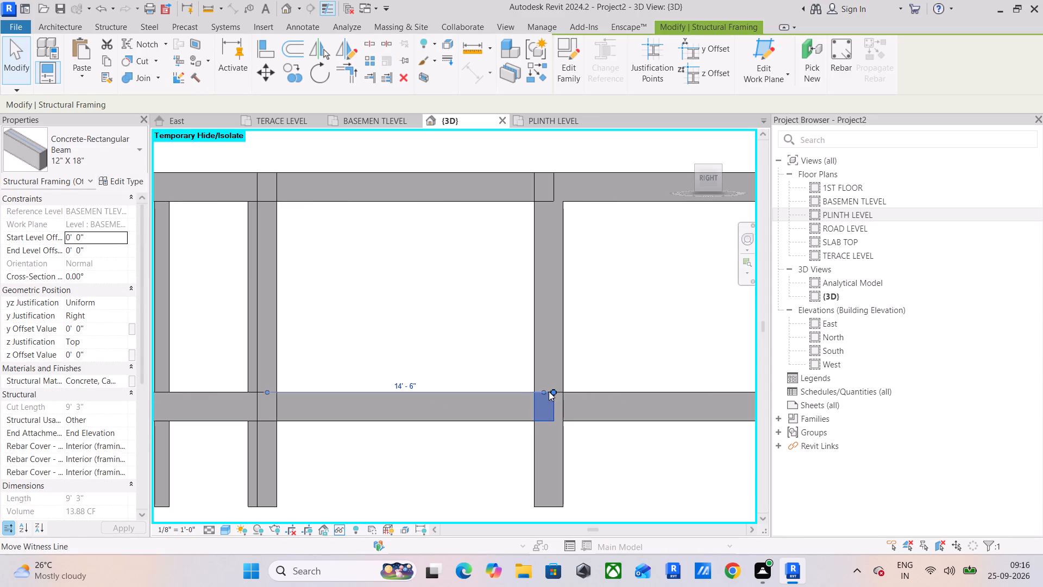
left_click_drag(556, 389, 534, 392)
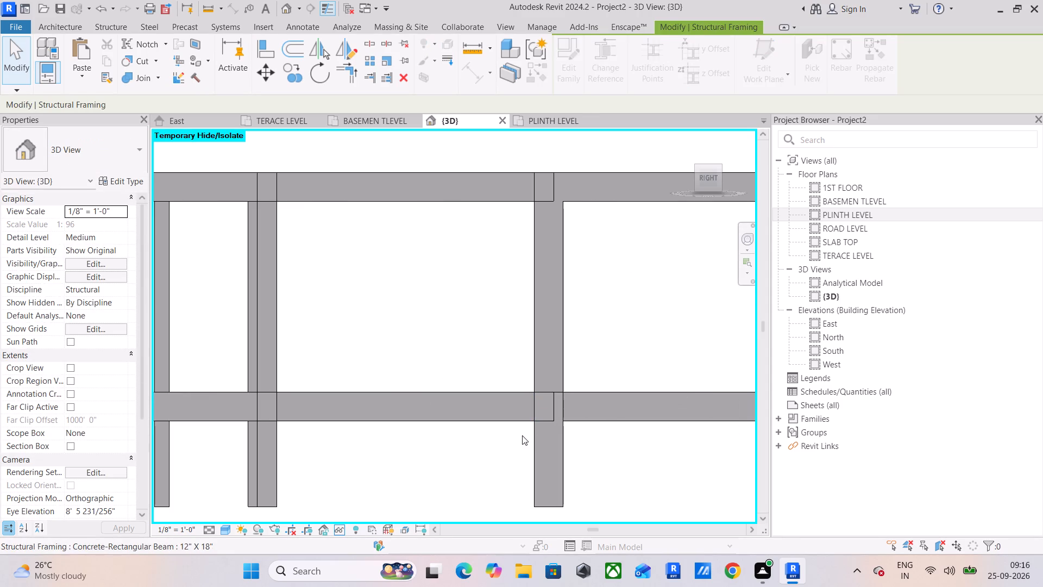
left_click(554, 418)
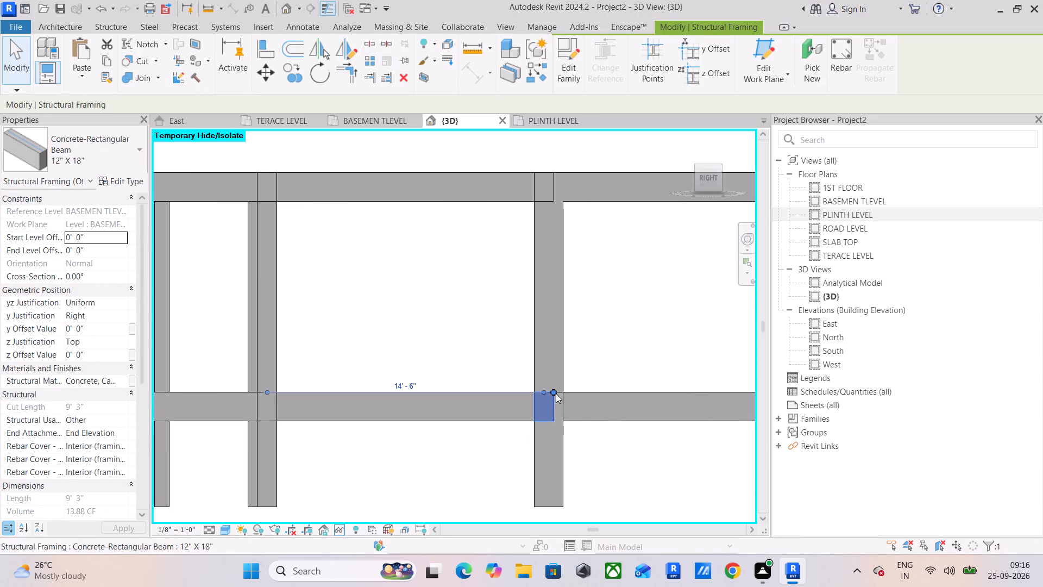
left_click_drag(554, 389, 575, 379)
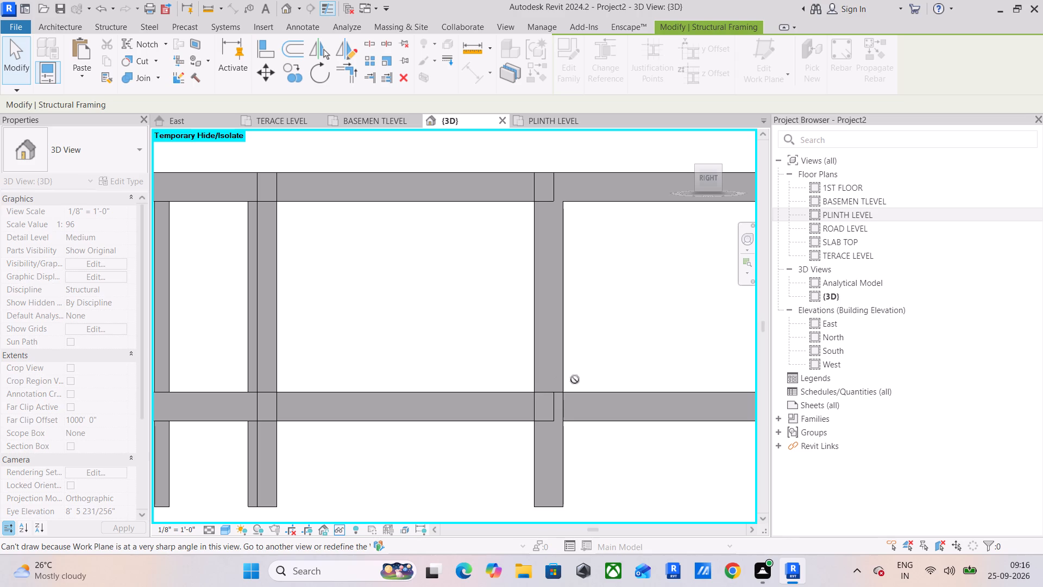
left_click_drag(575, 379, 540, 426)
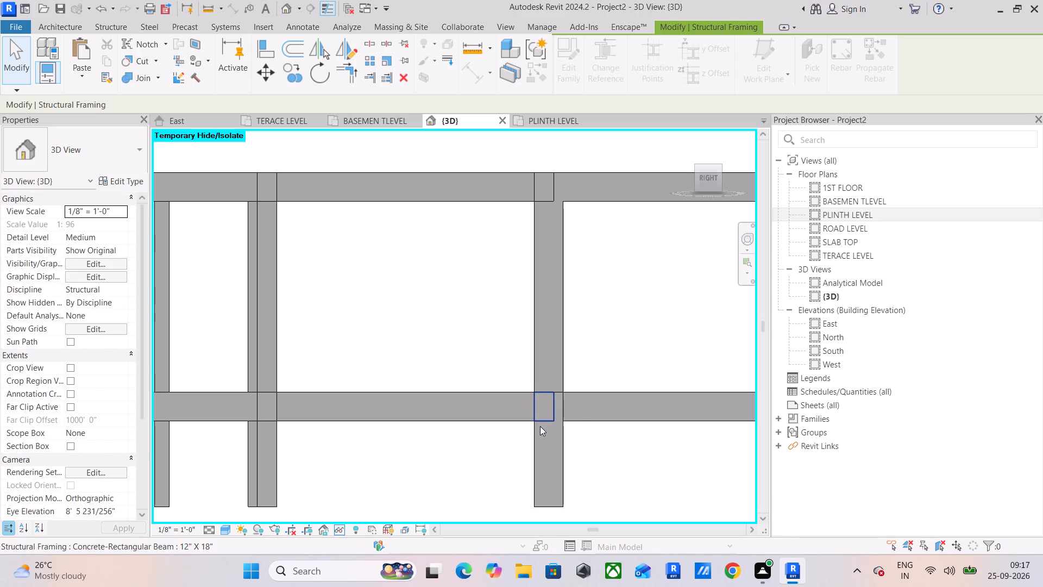
Inspect the basement and plinth beam grids and their columns in the 3D view from several angles.
scroll(540, 426, "down", 4)
middle_click_drag(546, 422, 544, 476, "shift")
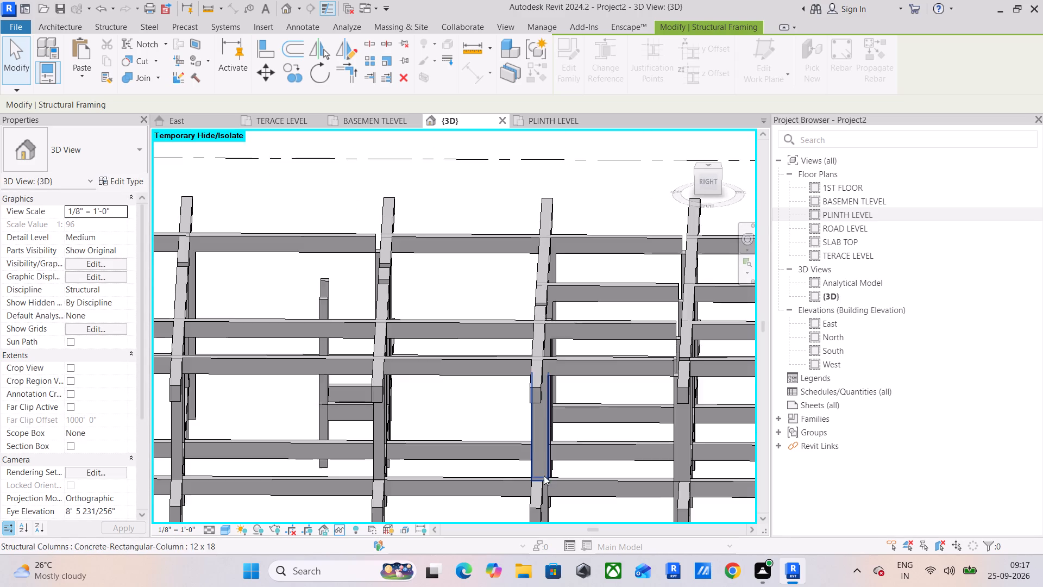
middle_click_drag(544, 476, 563, 377)
middle_click_drag(555, 401, 556, 427, "shift")
middle_click_drag(565, 442, 566, 441, "shift")
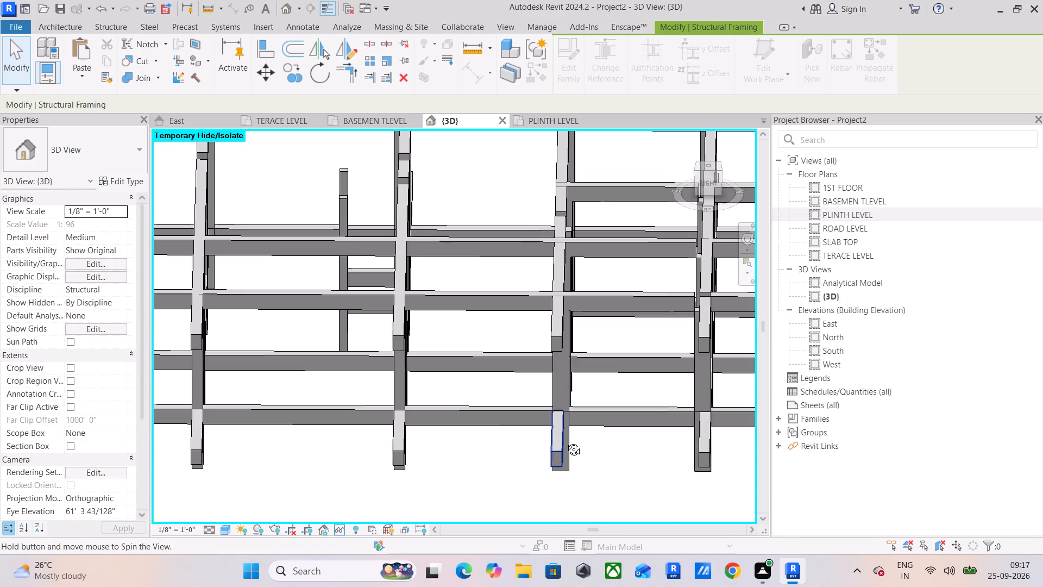
middle_click_drag(566, 441, 578, 416, "shift")
scroll(589, 407, "down", 5)
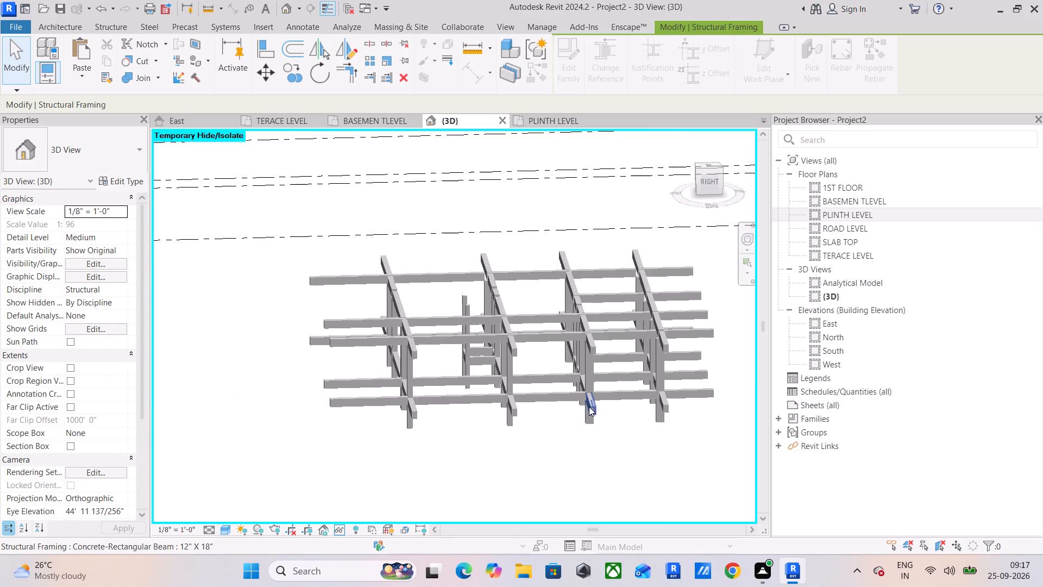
middle_click_drag(564, 374, 412, 458, "shift")
middle_click_drag(573, 354, 542, 366, "shift")
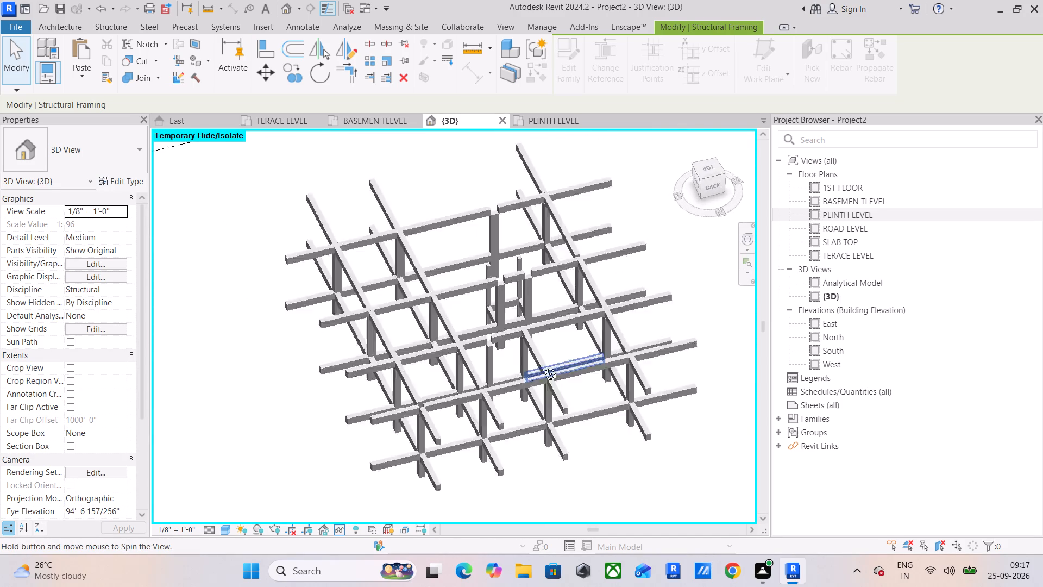
From the top view, extend the plinth-level 12" X 18" beam to about 12' 7" so its end meets the crossing beam.
middle_click_drag(542, 366, 495, 329, "shift")
middle_click_drag(495, 329, 564, 436)
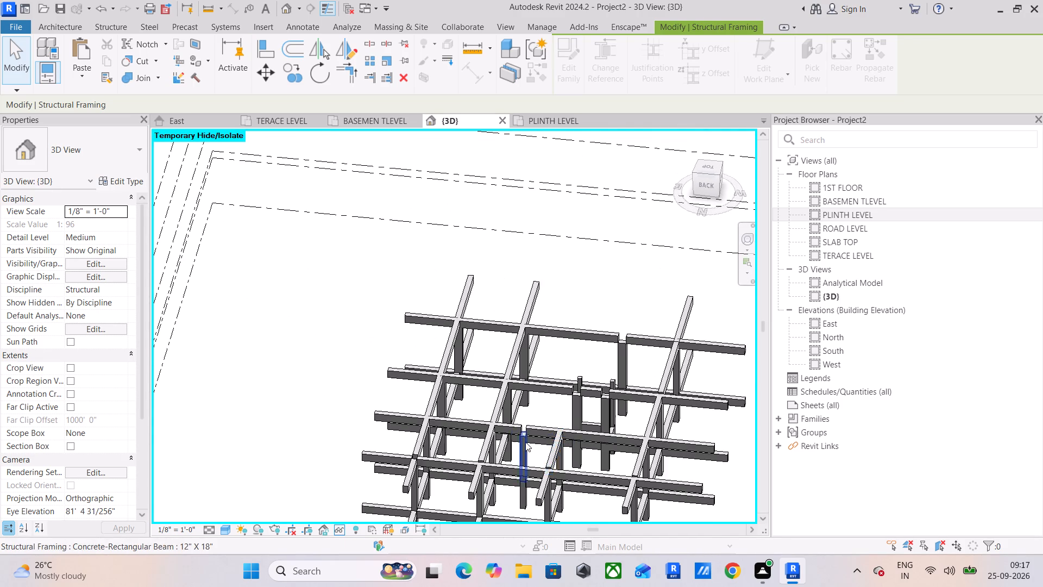
scroll(525, 442, "up", 1)
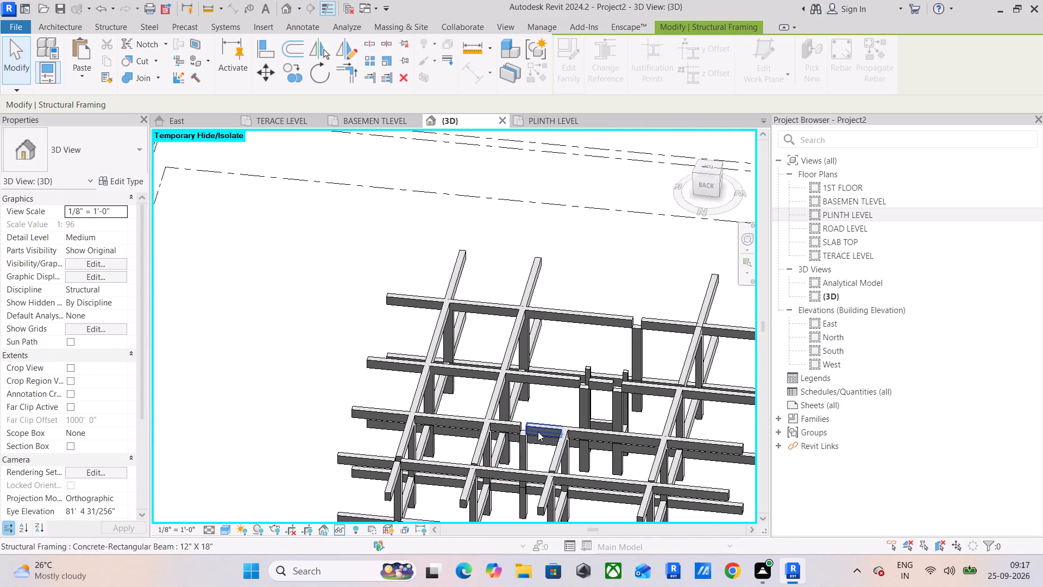
left_click(538, 432)
scroll(526, 434, "up", 5)
middle_click_drag(560, 459, 573, 469, "shift")
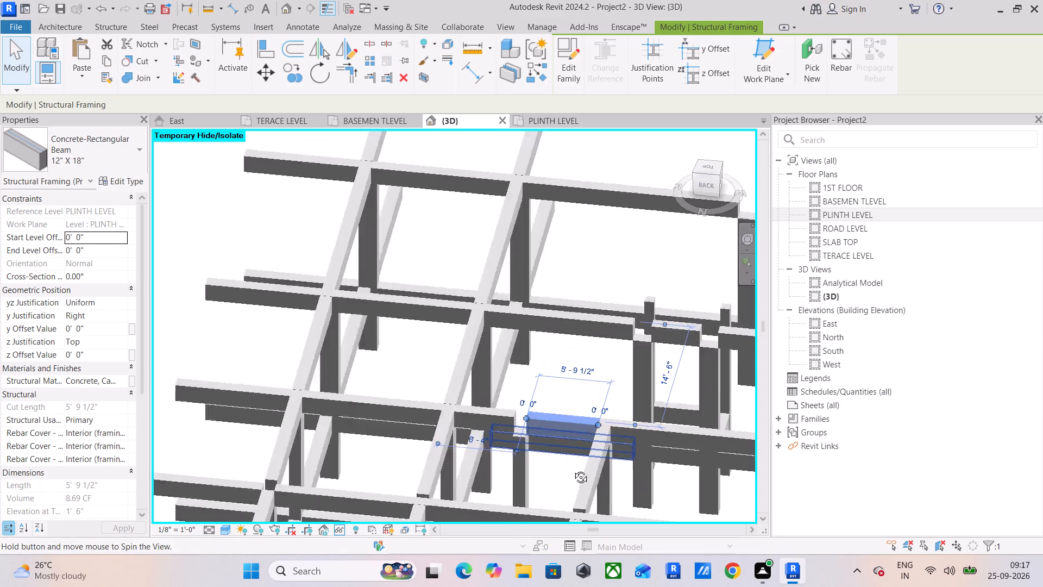
middle_click_drag(573, 469, 588, 501, "shift")
middle_click_drag(583, 478, 450, 434, "shift")
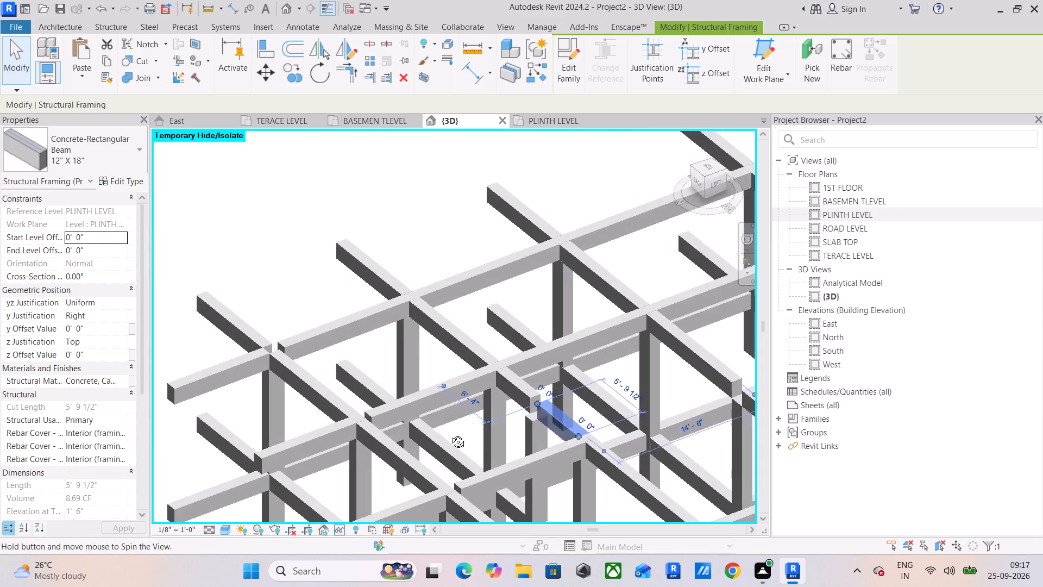
middle_click_drag(450, 434, 354, 464, "shift")
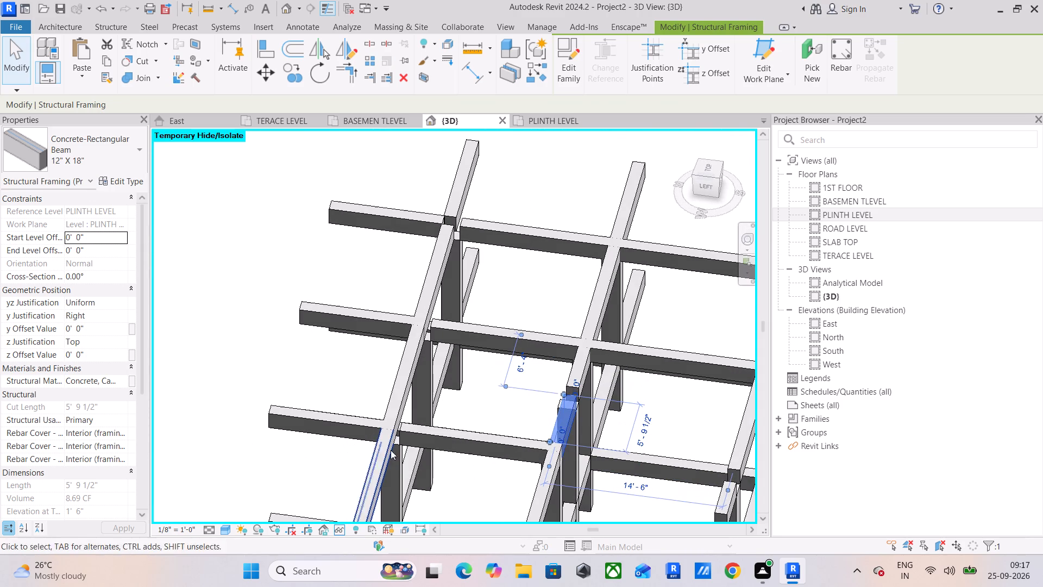
left_click(431, 444)
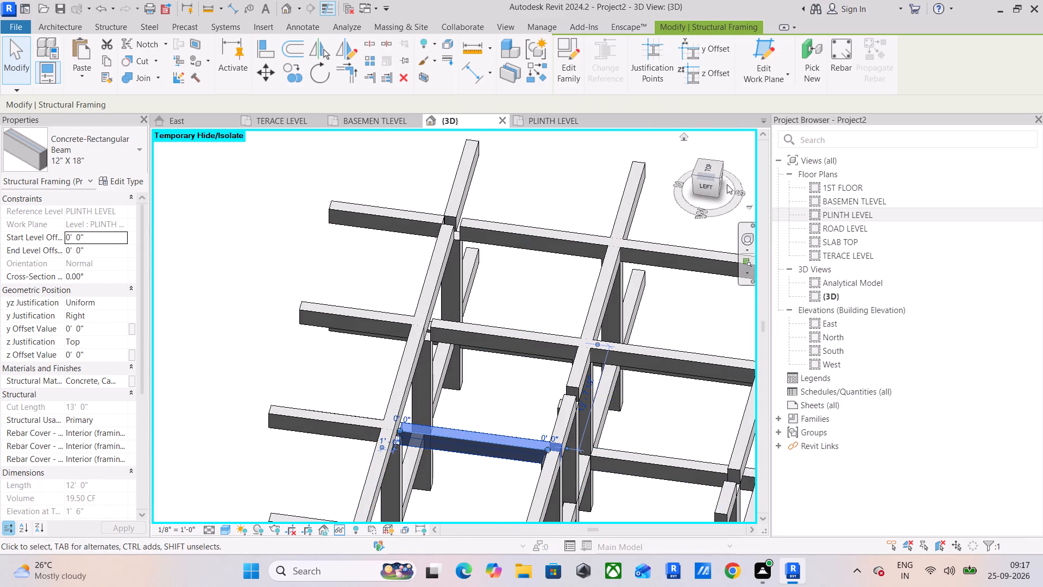
left_click(712, 171)
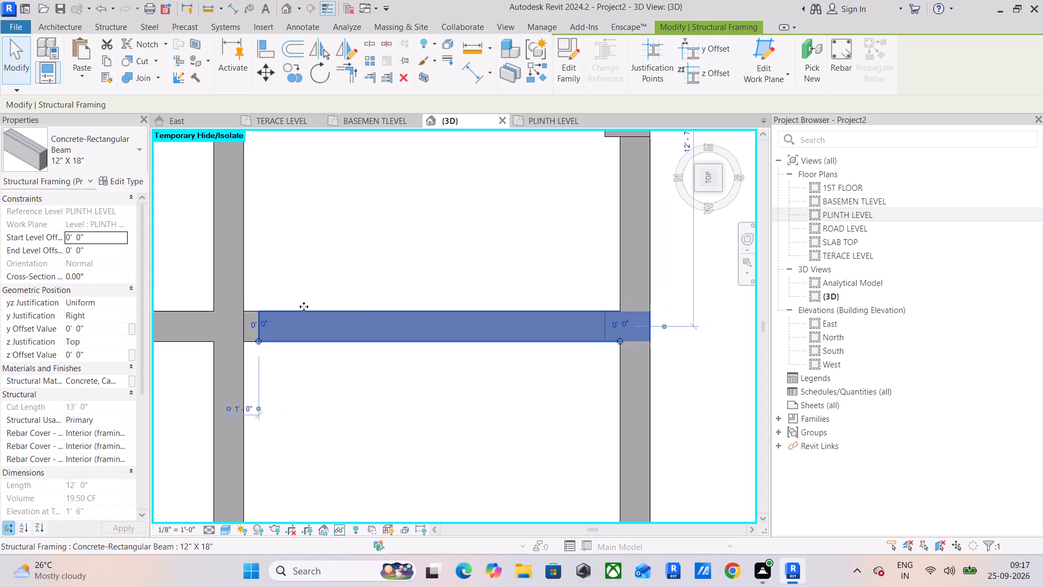
middle_click_drag(304, 307, 478, 285)
left_click_drag(430, 319, 413, 320)
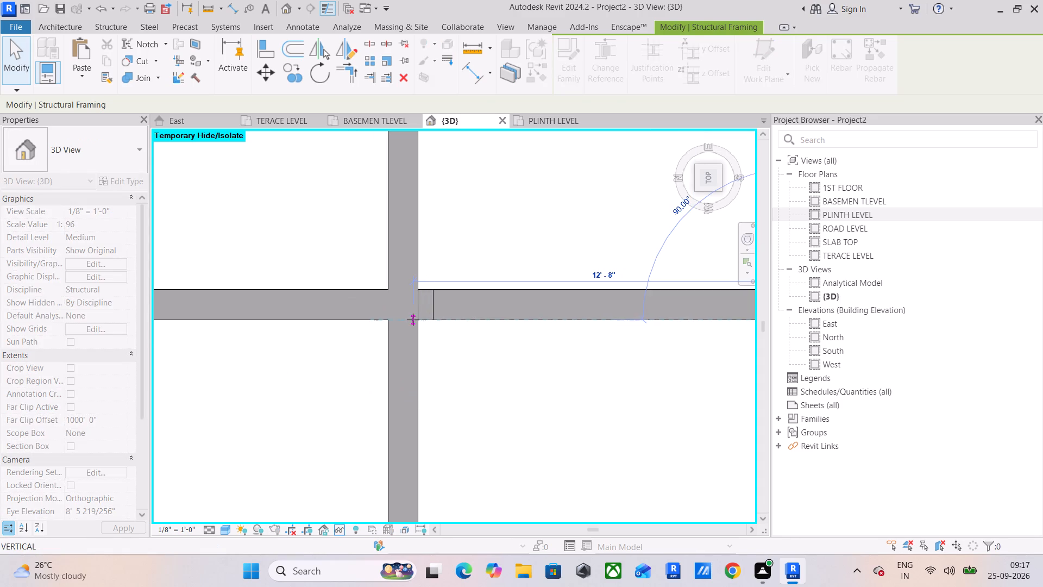
left_click_drag(413, 320, 415, 320)
scroll(461, 360, "down", 4)
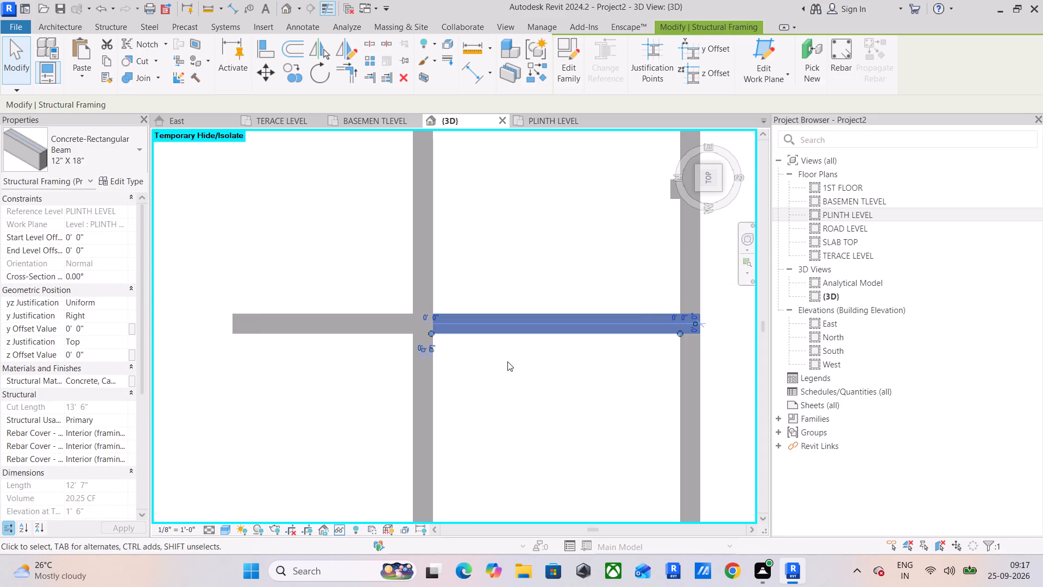
Extend the end of the short plinth-level 12" X 18" beam across the adjoining offset column to close the gap.
middle_click_drag(504, 361, 302, 359)
middle_click_drag(462, 297, 426, 433)
left_click(423, 355)
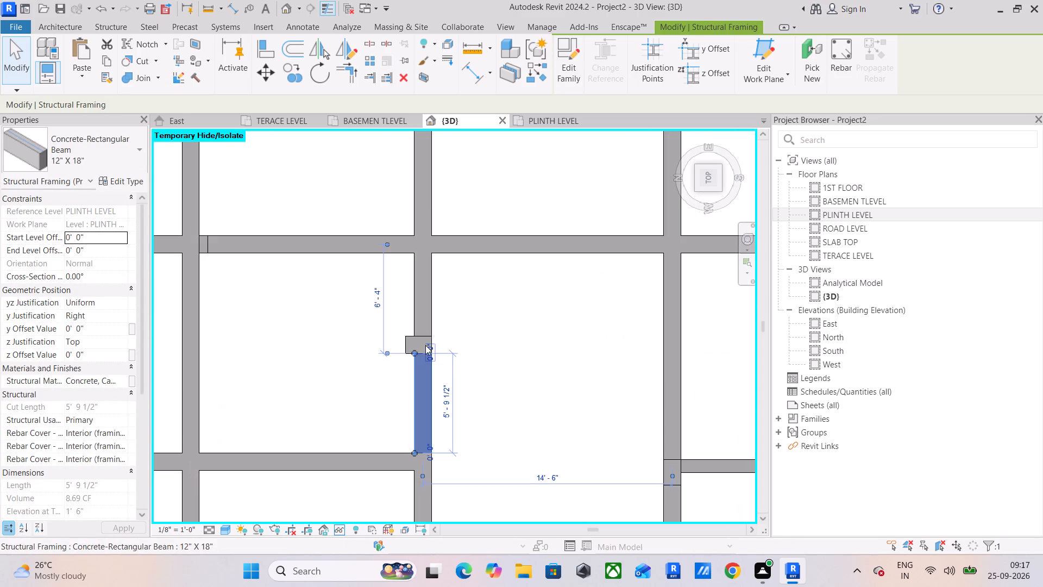
left_click_drag(413, 351, 411, 338)
Extend the two collinear 12" X 18" plinth beams beside the small bay across their columns, to about 13' 6" and 5' 4".
middle_click_drag(636, 401, 394, 337)
left_click(427, 384)
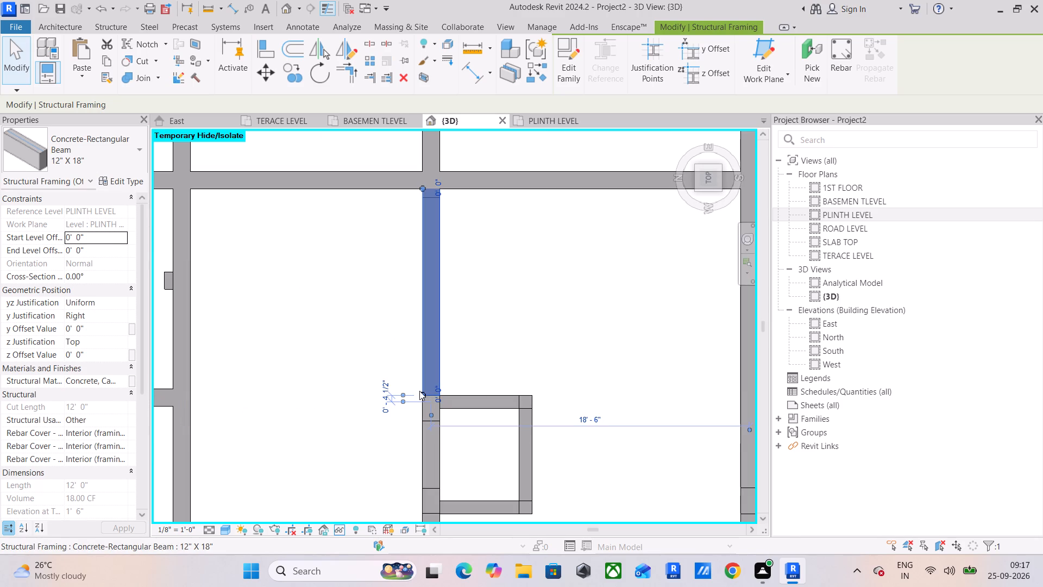
left_click_drag(422, 394, 420, 420)
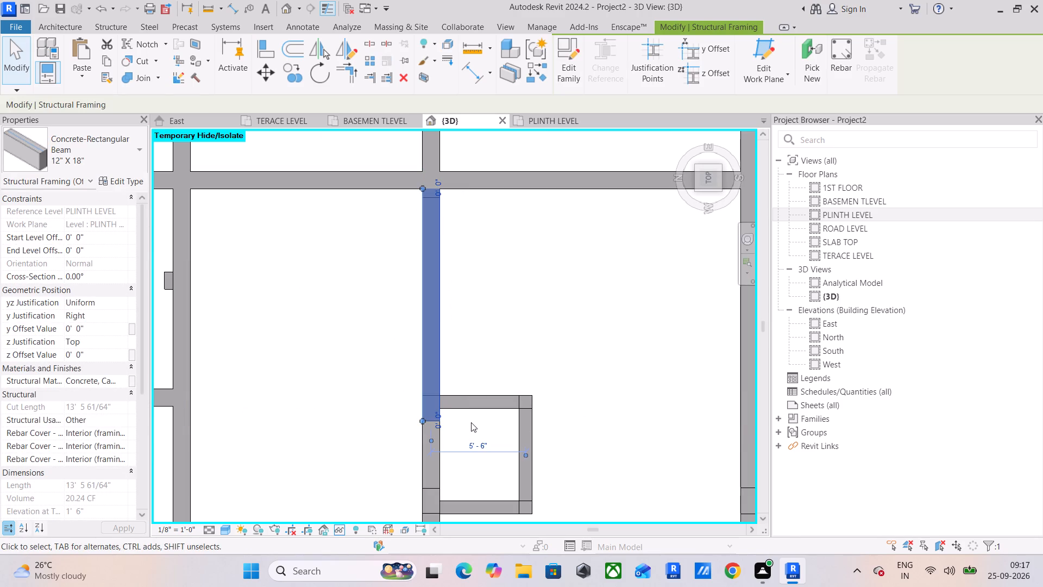
middle_click_drag(481, 427, 480, 339)
left_click(428, 394)
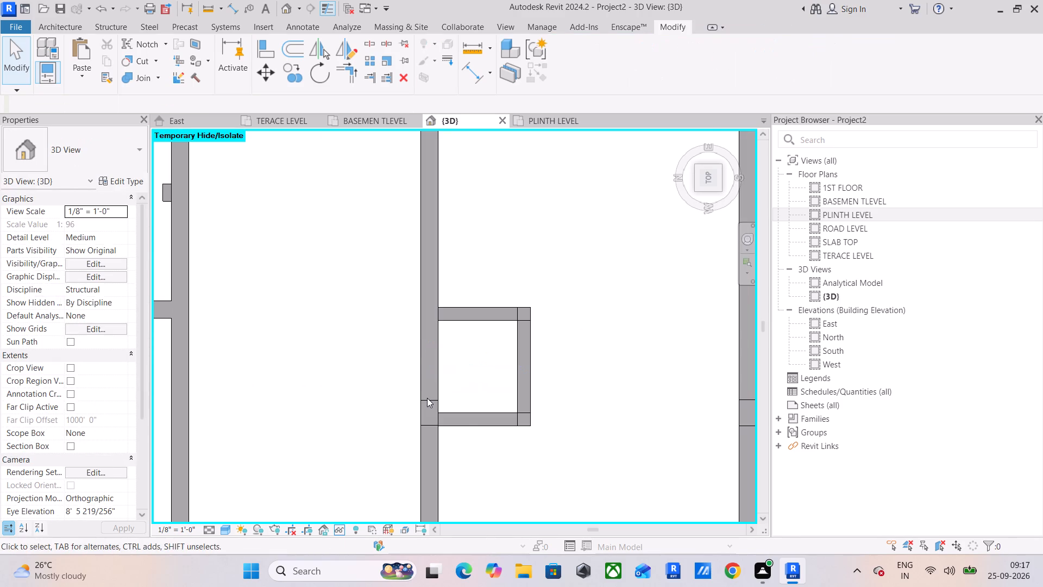
left_click(427, 398)
left_click_drag(419, 401, 420, 425)
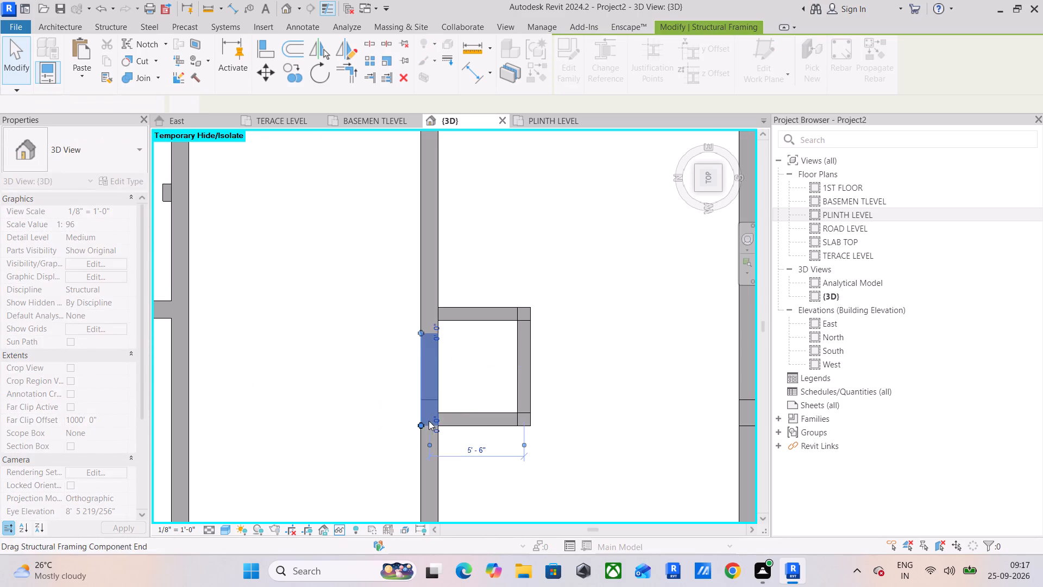
Extend the end of the 12" X 18" plinth beam in the second row from the outer edge to the crossing beam's face.
scroll(436, 410, "down", 5)
middle_click_drag(444, 381, 448, 472)
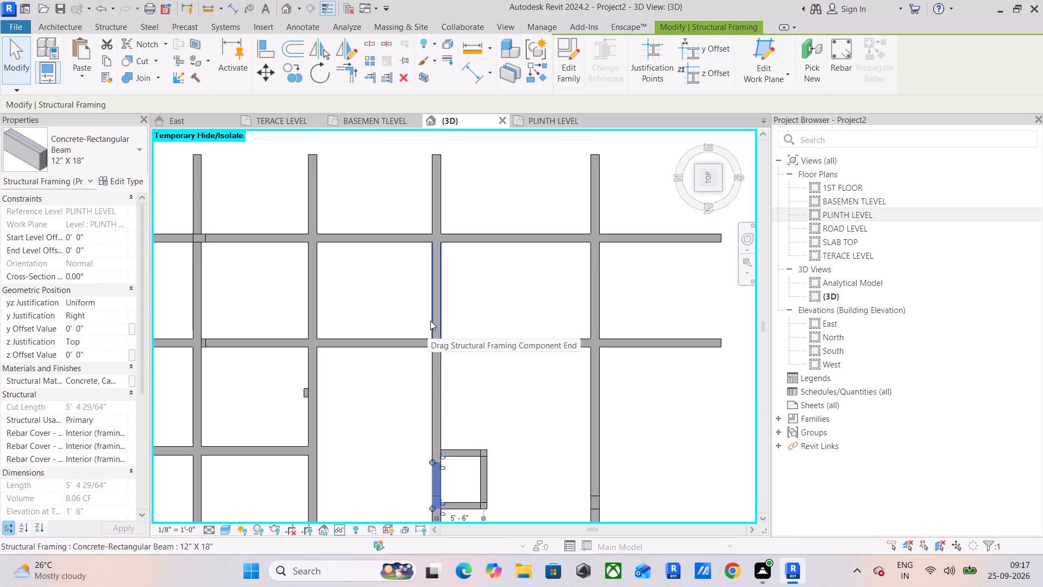
left_click(282, 342)
middle_click_drag(306, 351, 543, 349)
scroll(449, 346, "up", 8)
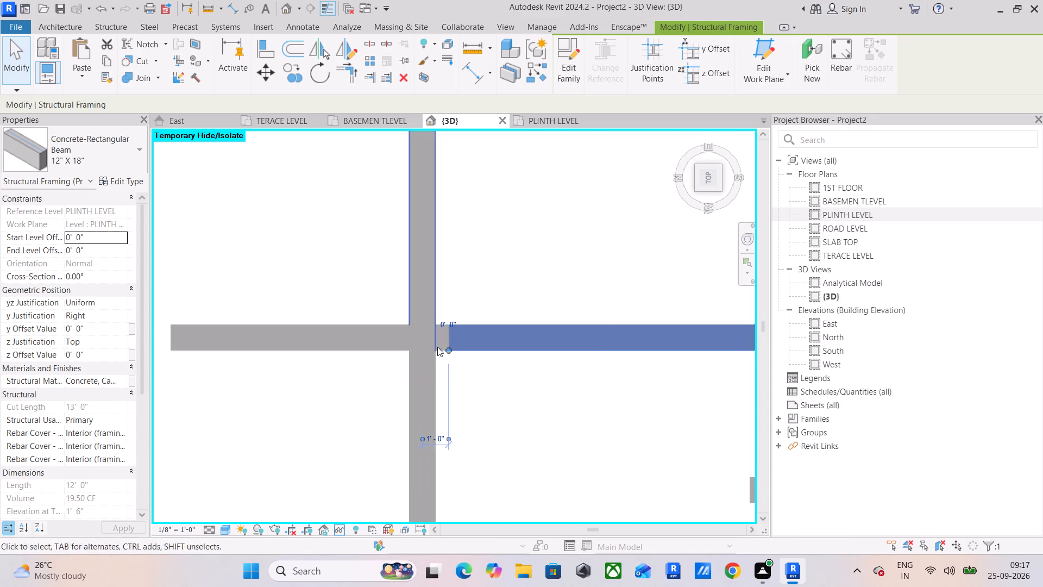
left_click_drag(445, 347, 436, 348)
left_click(552, 239)
Extend the two 12" X 18" plinth beams at the outermost row's column crossing so their ends meet over the column.
scroll(543, 290, "down", 5)
middle_click_drag(555, 294, 393, 309)
scroll(399, 308, "down", 2)
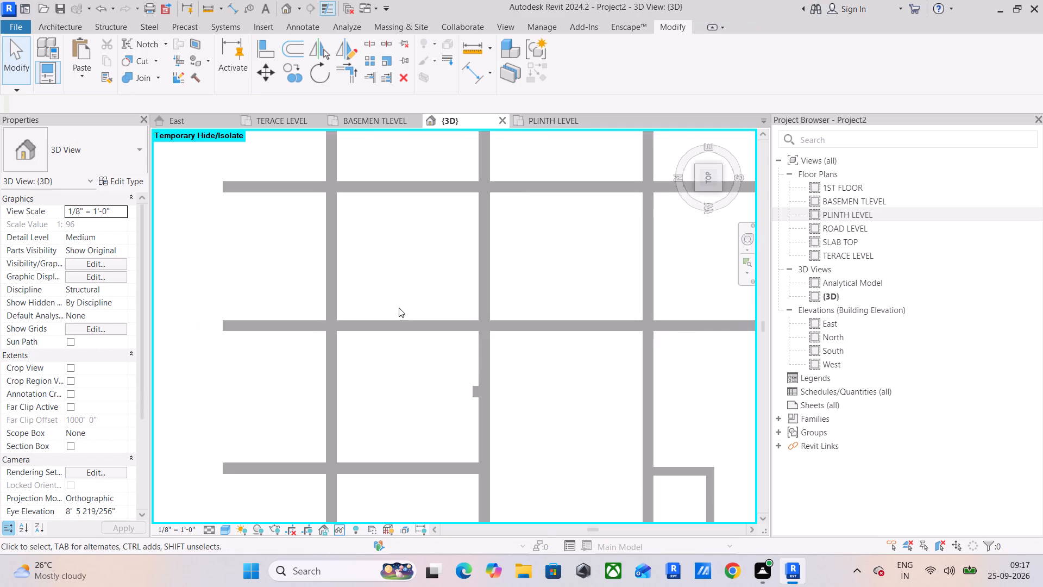
middle_click_drag(414, 286, 444, 433)
left_click(414, 347)
scroll(359, 352, "up", 3)
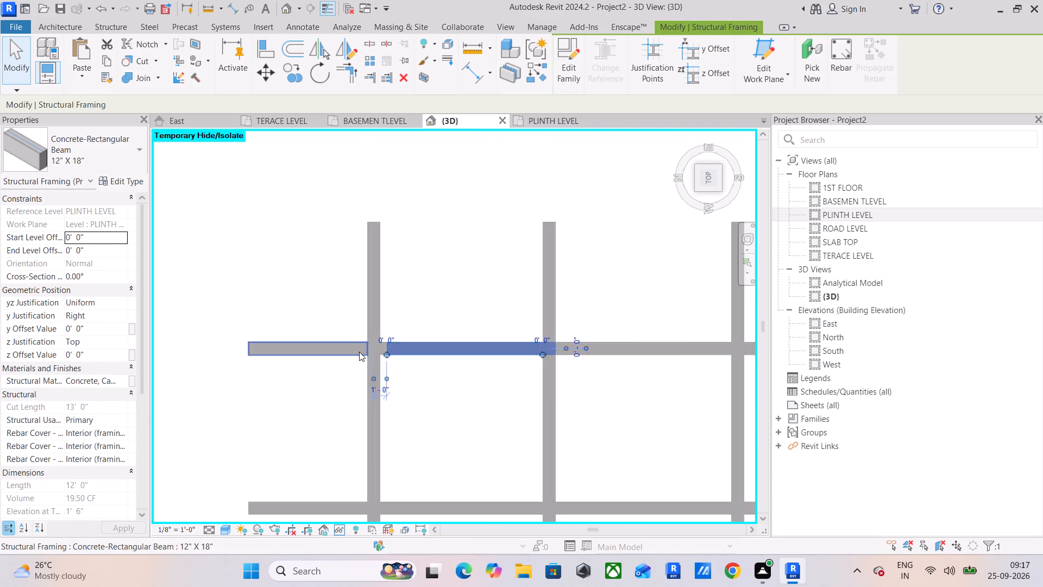
scroll(359, 352, "up", 7)
left_click_drag(411, 356, 382, 357)
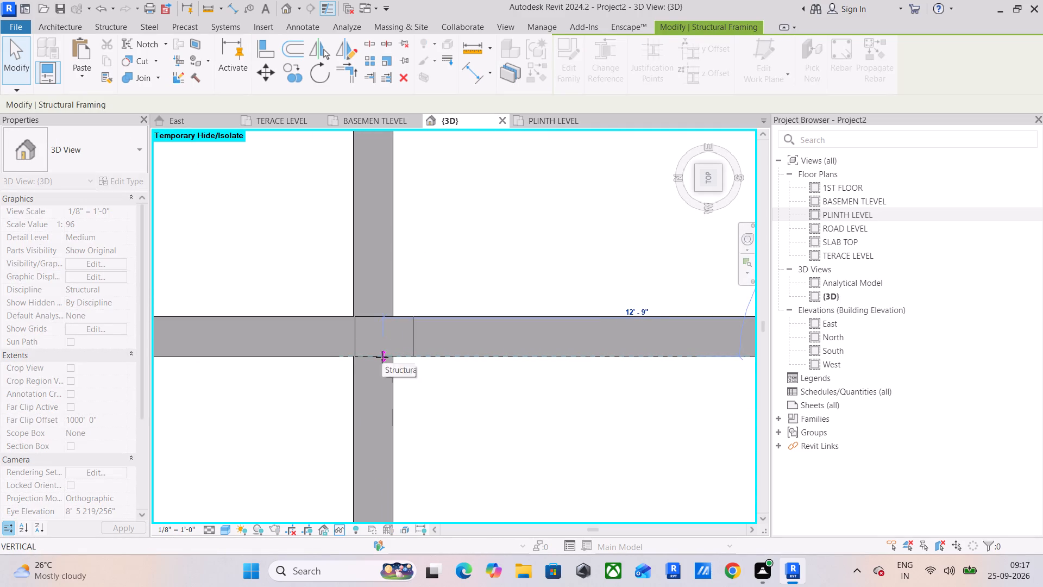
left_click_drag(382, 357, 381, 360)
left_click(339, 354)
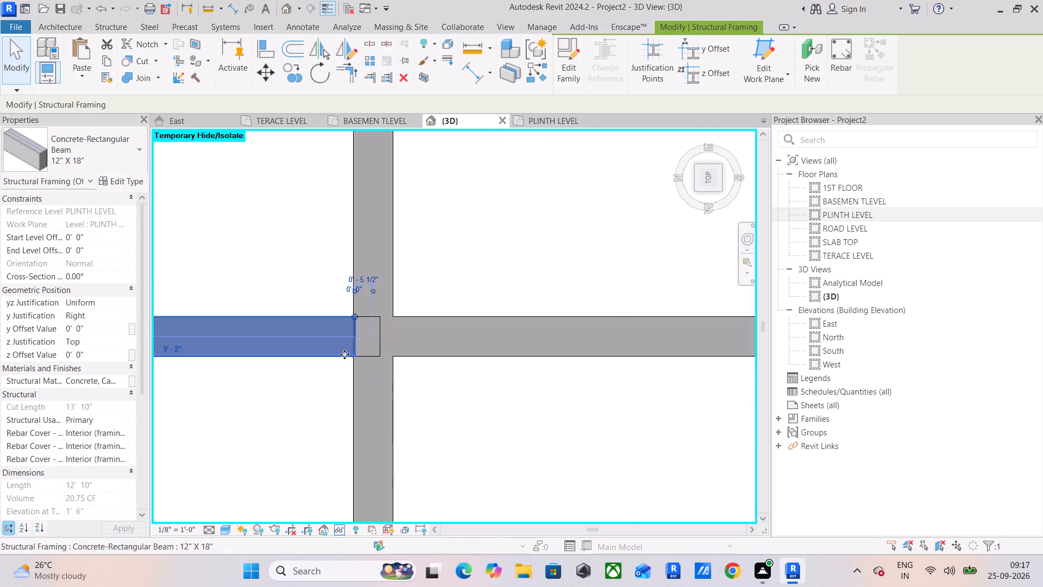
left_click_drag(354, 316, 381, 317)
left_click(467, 282)
Extend the ends of the two basement-level 9" X 18" beams over the 9" X 9" column at the small bay's first corner.
scroll(432, 333, "down", 6)
middle_click_drag(536, 336, 385, 358)
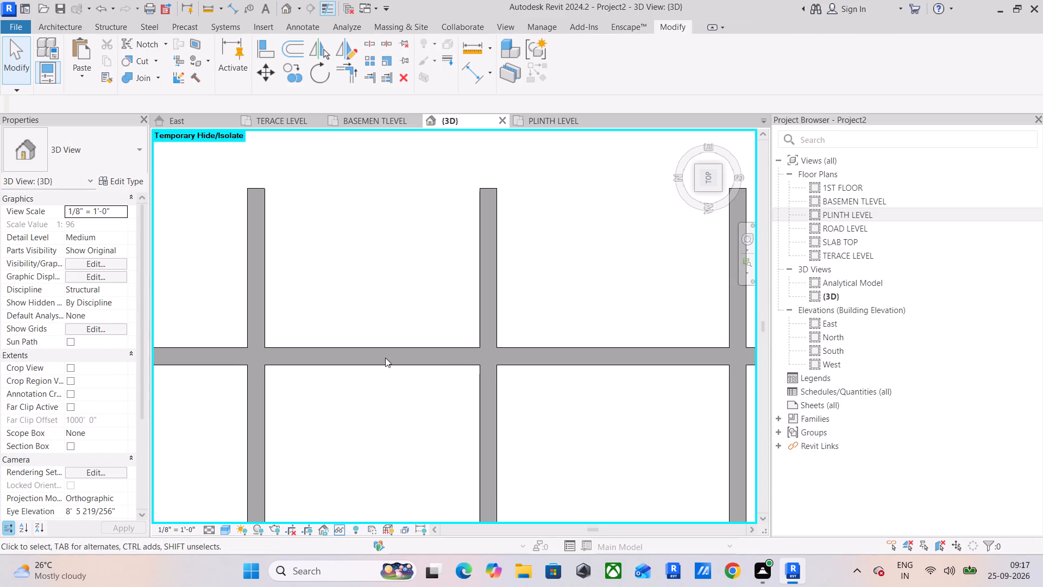
scroll(550, 356, "down", 5)
middle_click_drag(538, 366, 360, 367)
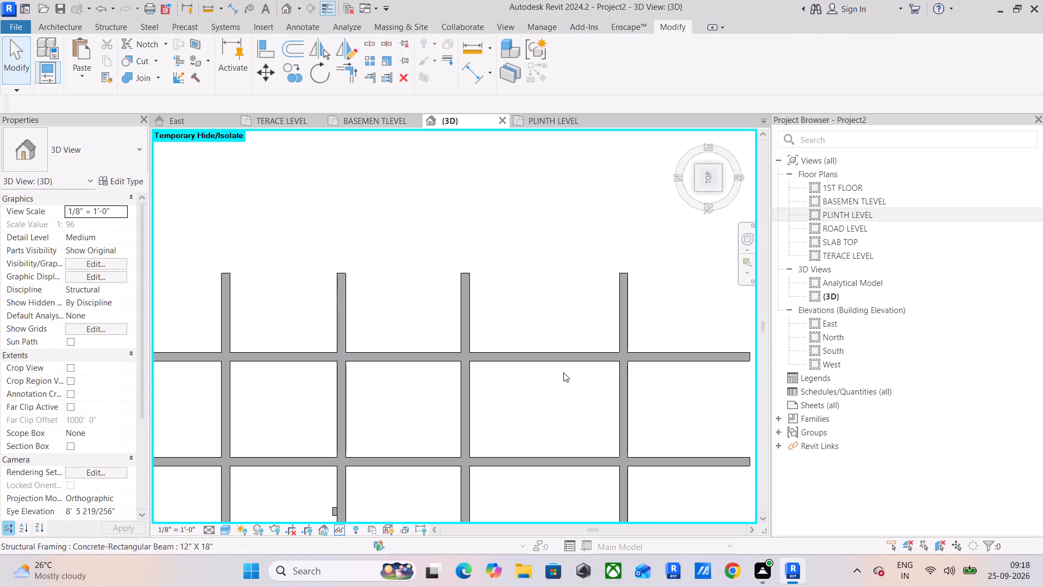
middle_click_drag(563, 372, 455, 235)
middle_click_drag(466, 366, 510, 218)
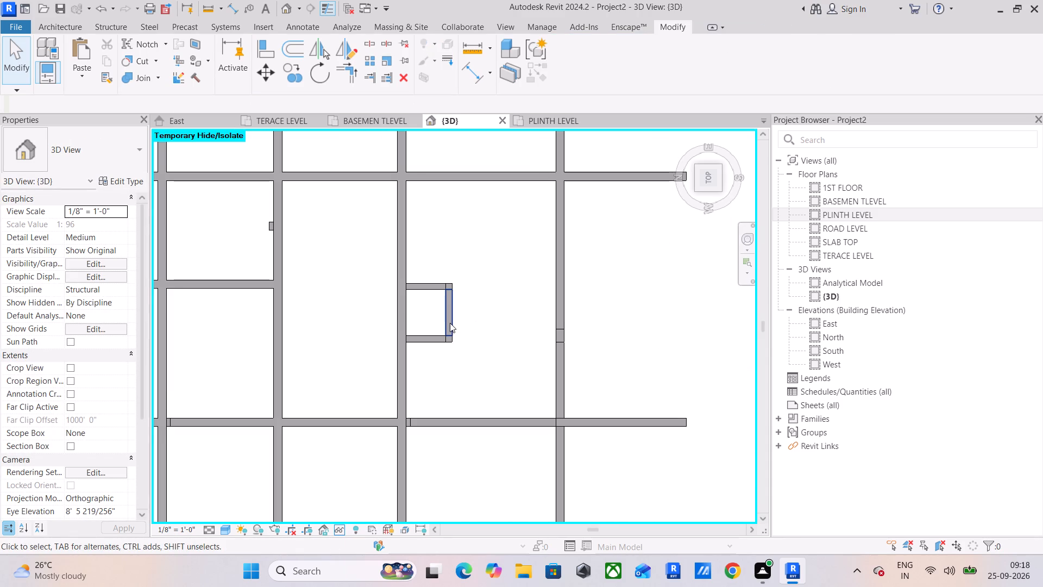
left_click(450, 323)
scroll(444, 282, "up", 10)
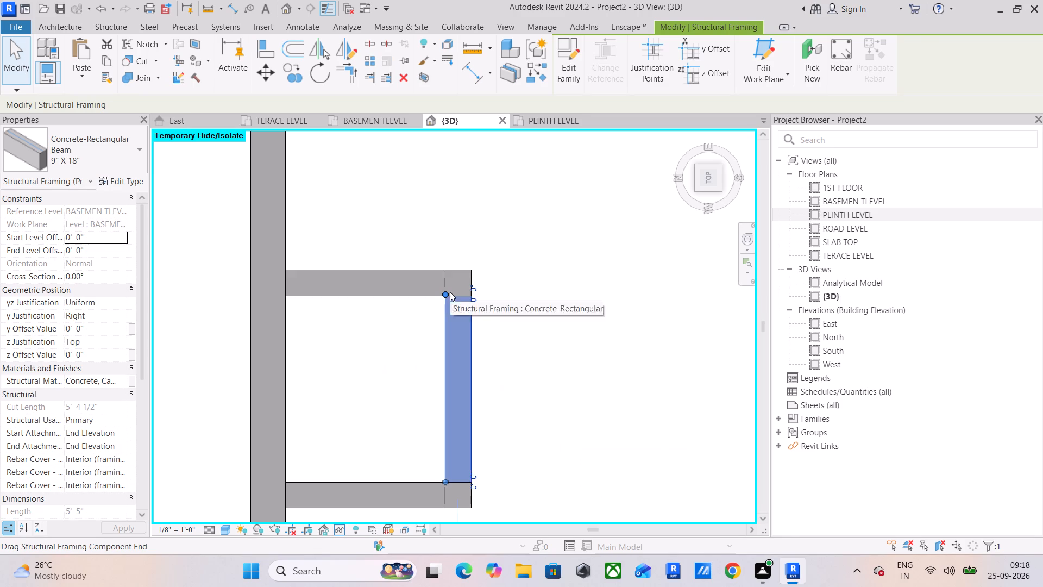
left_click_drag(445, 294, 445, 288)
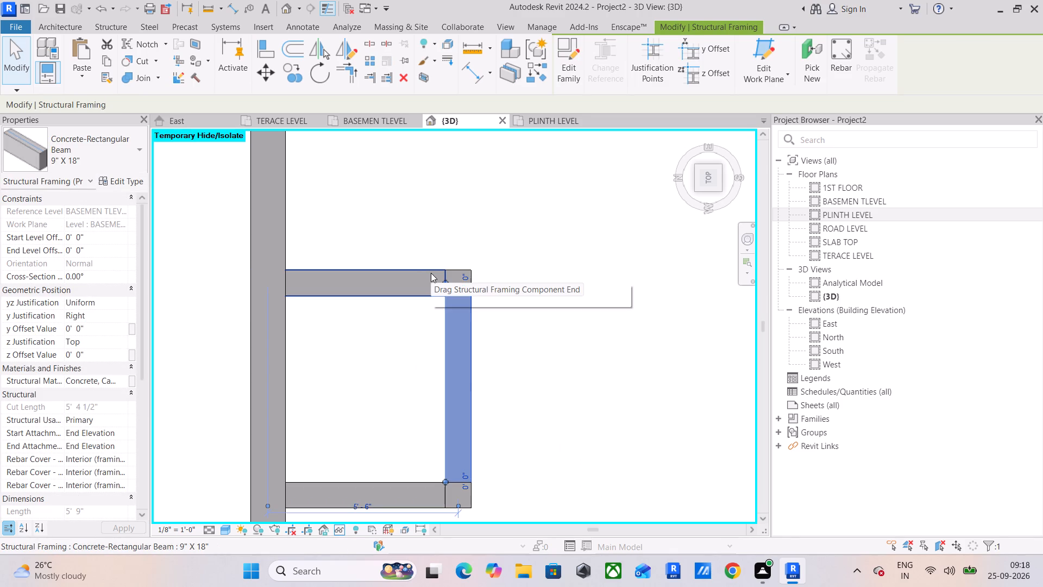
left_click(434, 270)
left_click_drag(446, 294, 463, 297)
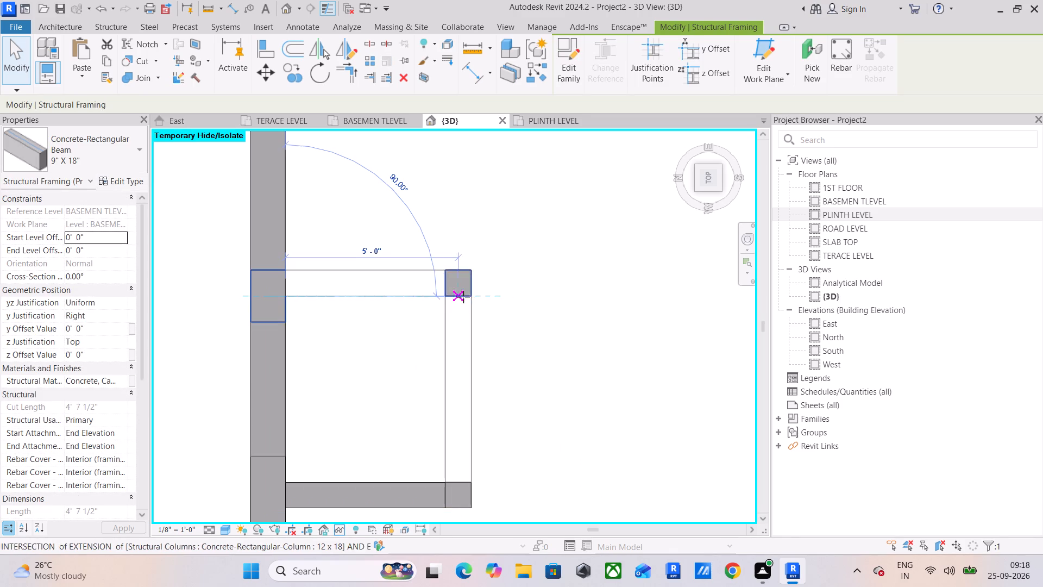
left_click_drag(463, 297, 470, 299)
left_click(541, 341)
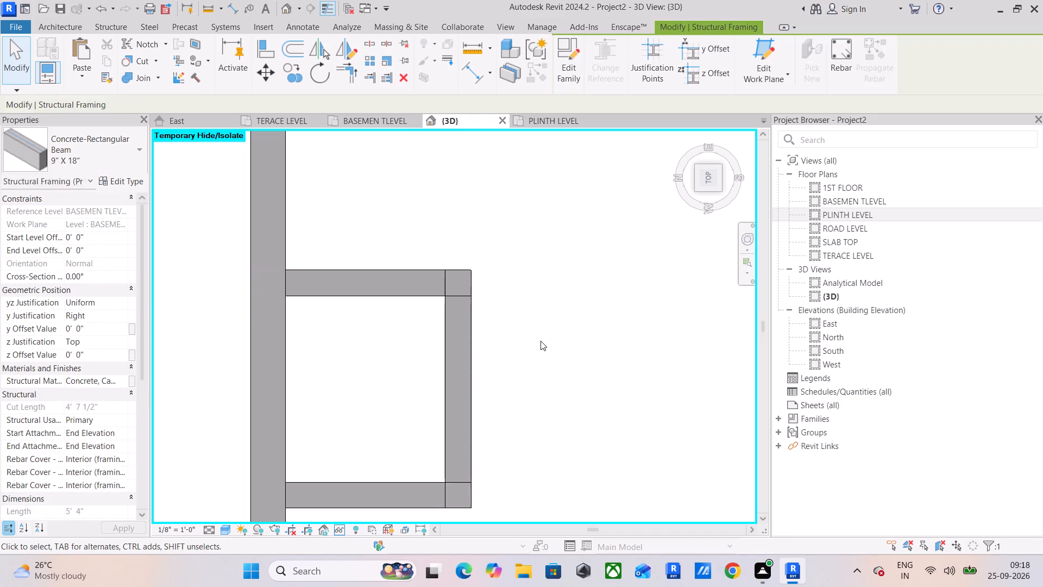
Apply Join Geometry to the two perpendicular 9" X 18" beams meeting at the small bay's first corner column.
scroll(537, 347, "down", 4)
left_click(488, 353)
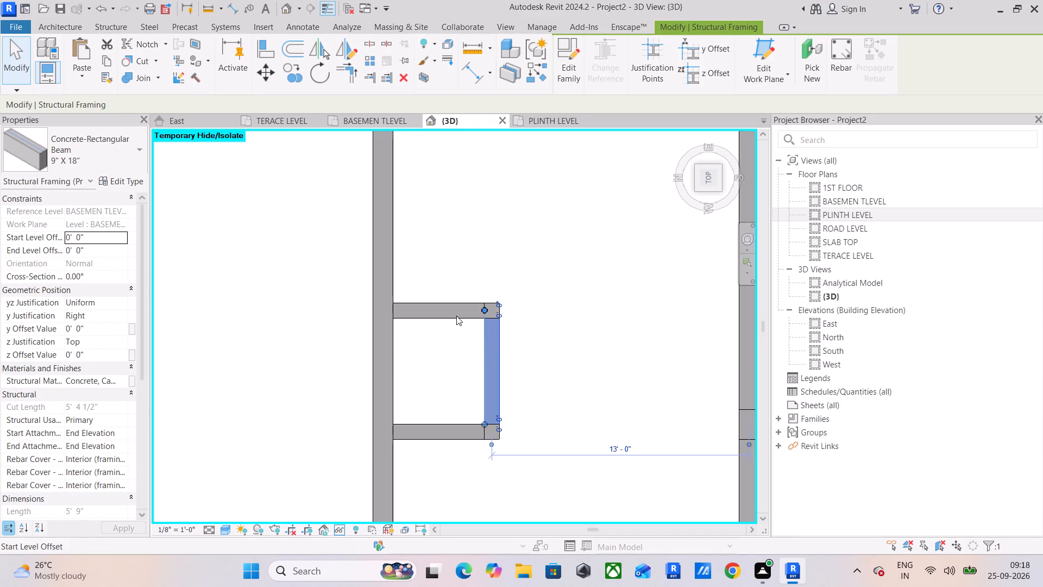
left_click(140, 79)
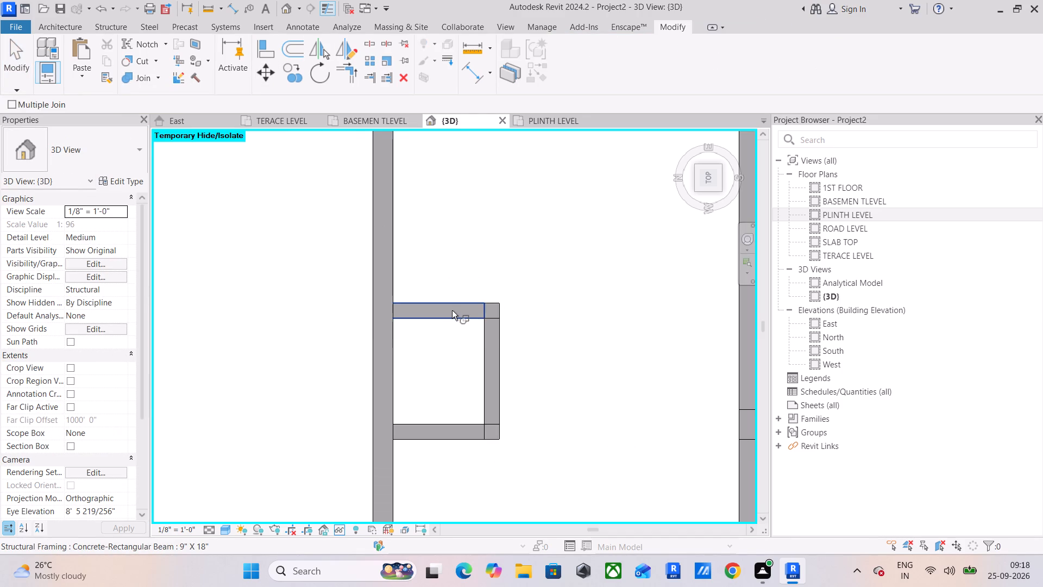
left_click(452, 307)
left_click(497, 358)
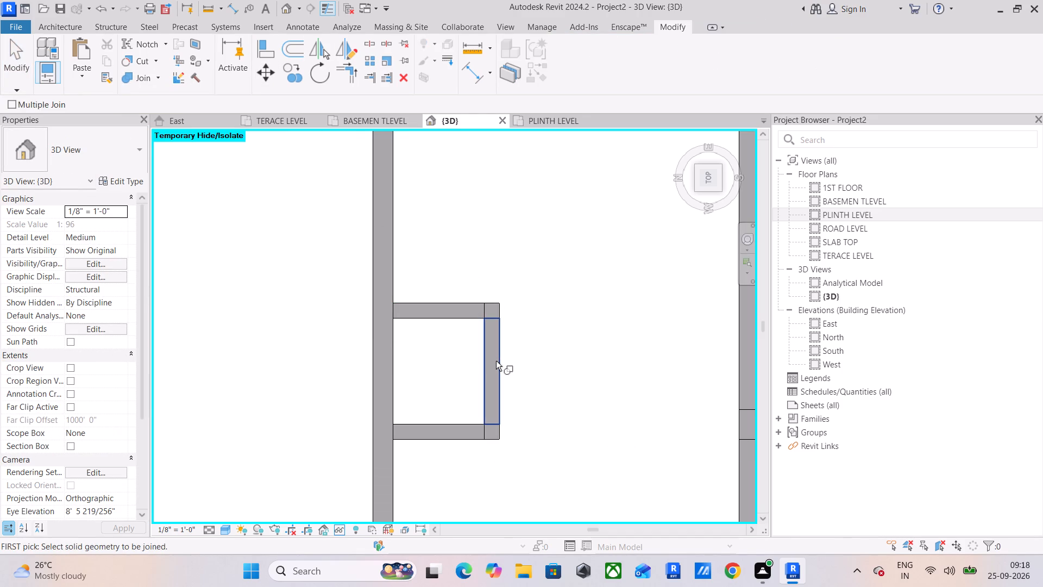
left_click(495, 357)
left_click(469, 310)
key("Escape")
key("Escape")
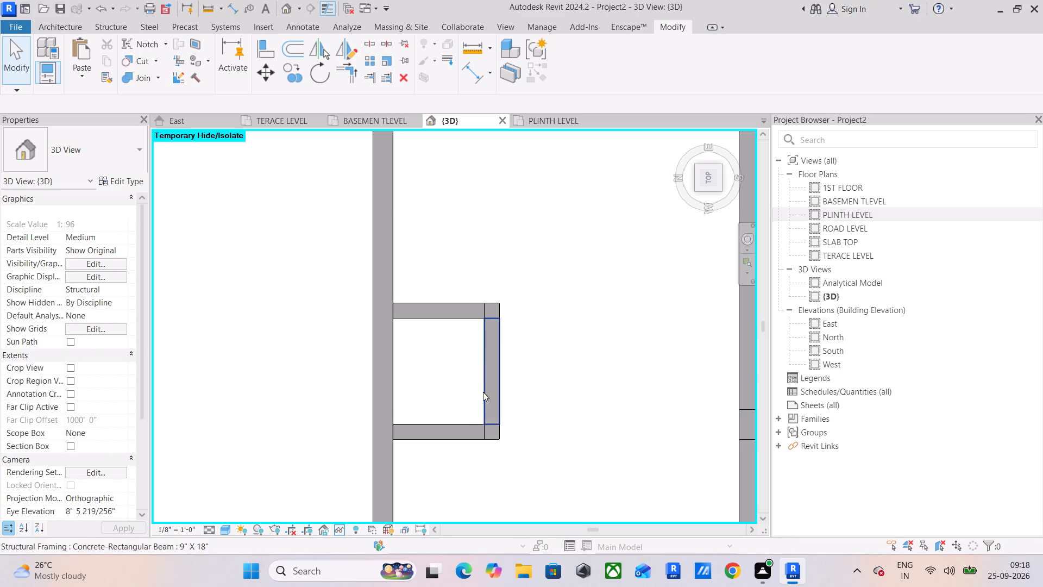
Extend the small bay's other parallel 9" X 18" beam across the 9" X 9" column to the column's outer face.
left_click(460, 428)
middle_click_drag(508, 424, 499, 336)
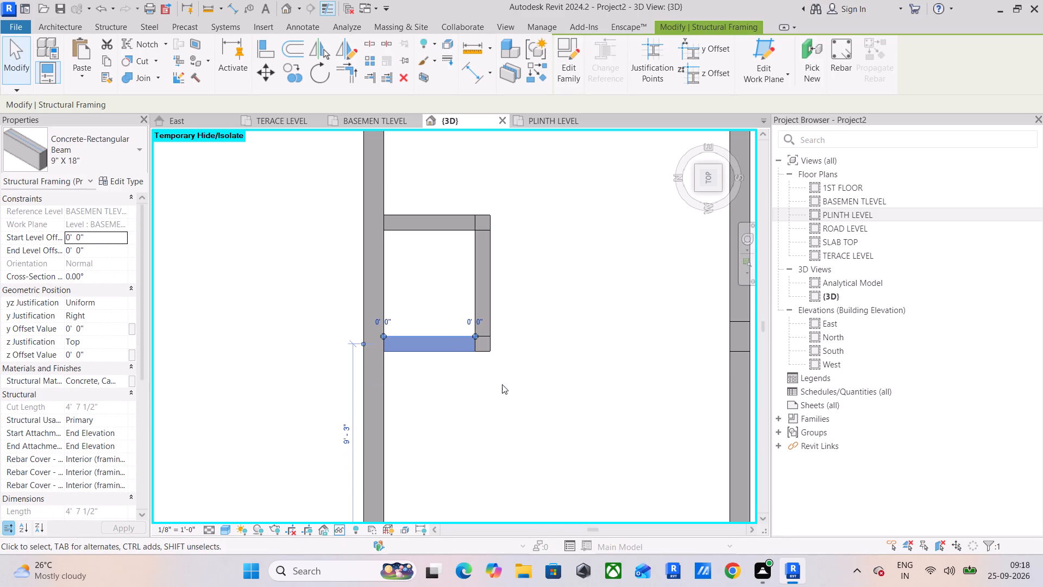
scroll(461, 328, "up", 5)
left_click_drag(488, 342, 512, 347)
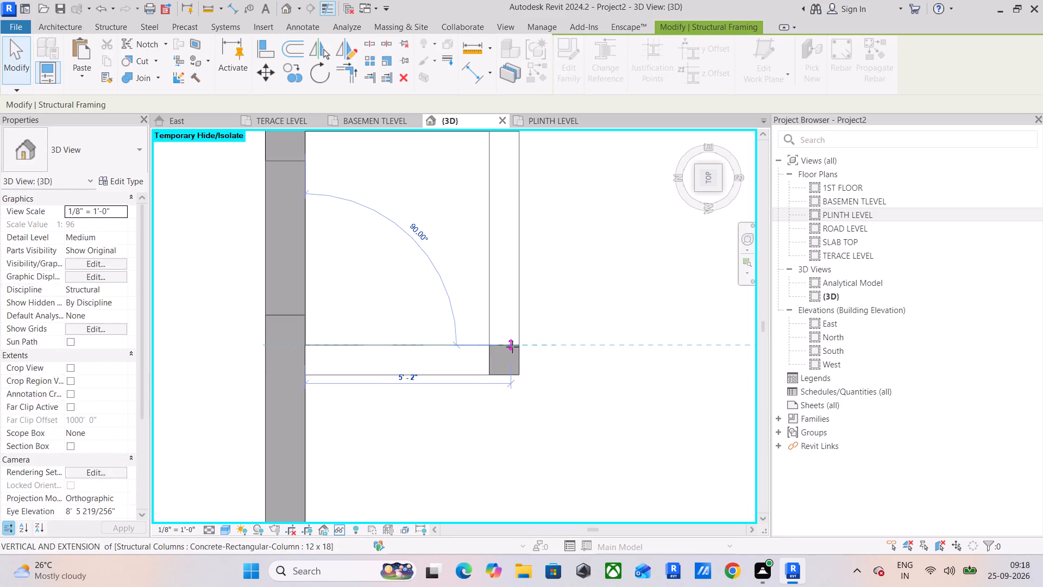
left_click_drag(512, 347, 519, 353)
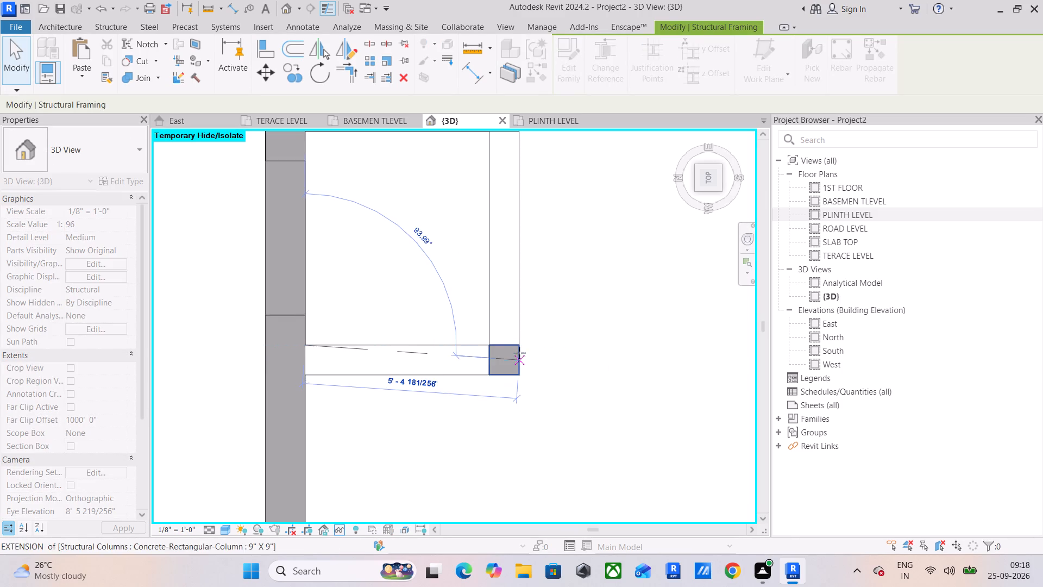
left_click_drag(519, 353, 520, 349)
left_click(594, 298)
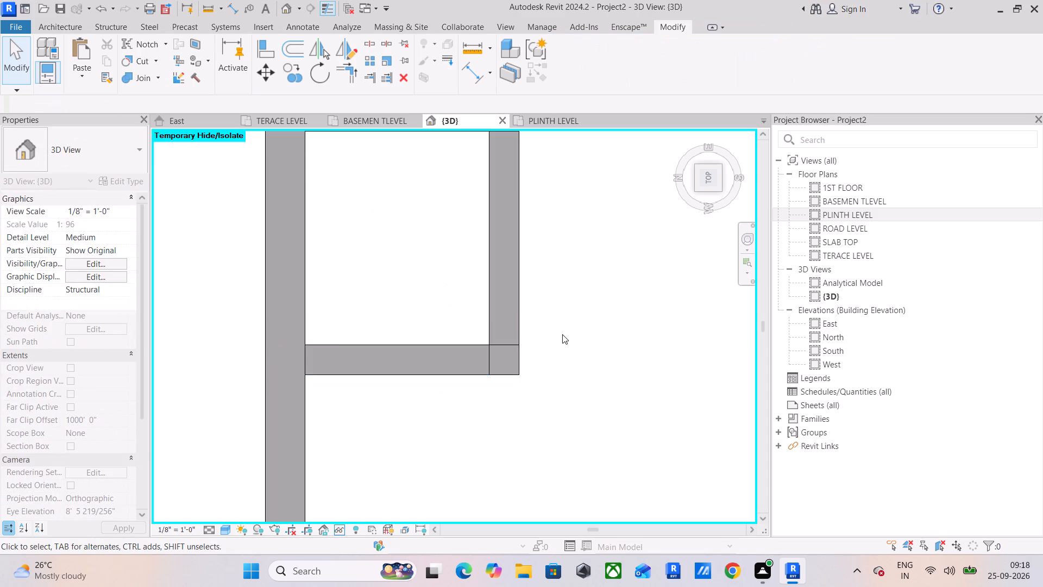
Extend the 12" X 18" plinth beam on grid 1 between rows C and D to the row C beam's face, 17'-6" long.
scroll(562, 334, "down", 11)
middle_click_drag(551, 342, 543, 247)
scroll(543, 245, "up", 1)
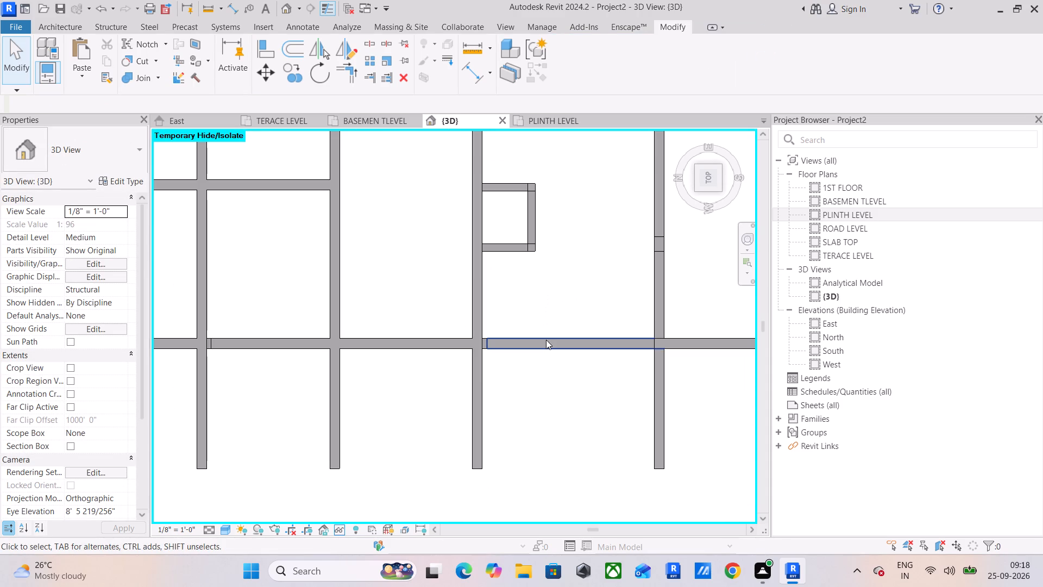
left_click(546, 340)
scroll(481, 350, "up", 5)
left_click_drag(492, 348, 489, 348)
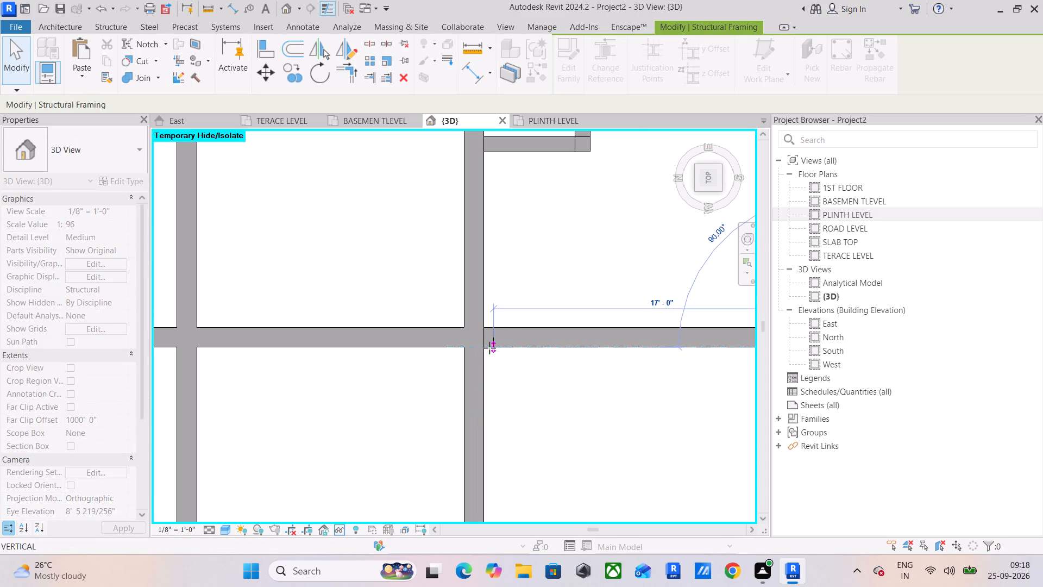
left_click_drag(489, 348, 484, 350)
scroll(576, 273, "down", 6)
scroll(588, 271, "up", 1)
middle_click_drag(585, 278, 467, 299)
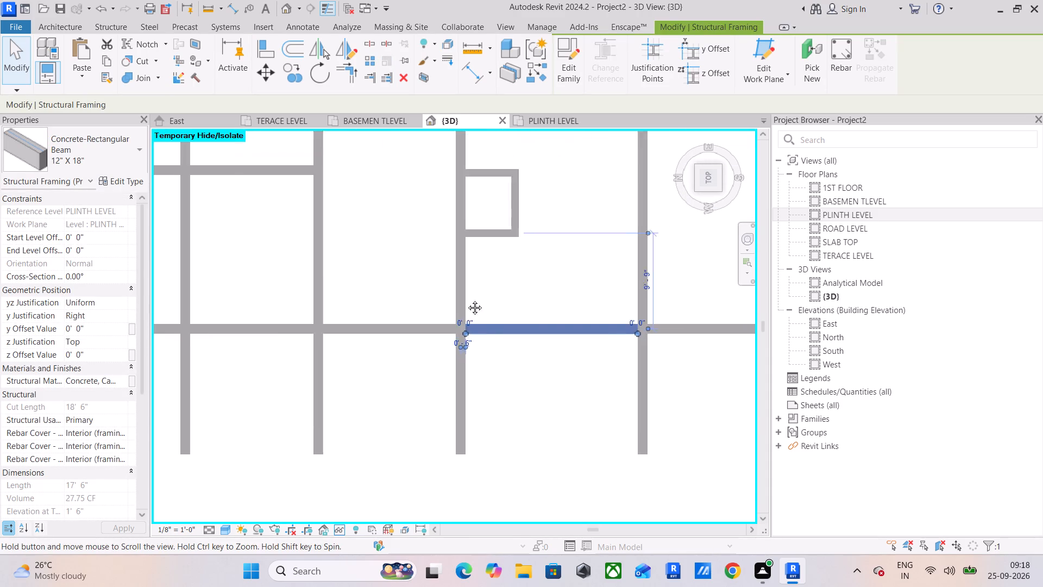
middle_click_drag(467, 299, 432, 299)
scroll(561, 332, "up", 10)
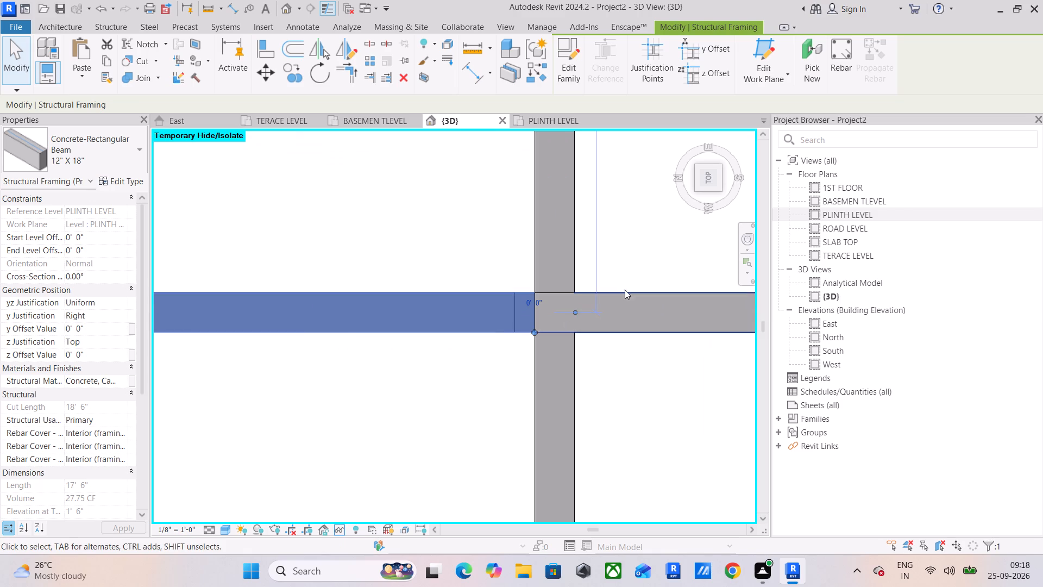
left_click(625, 240)
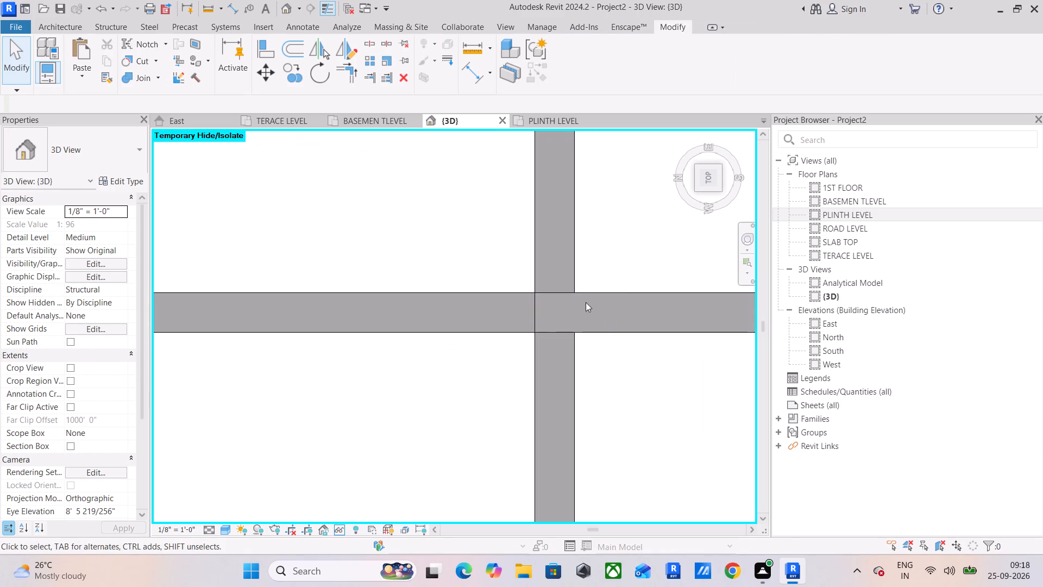
Extend the short 12" X 18" plinth beam on row D across the 12 x 18 column to the adjoining beam's end, 10'-4 1/2" long.
left_click(596, 297)
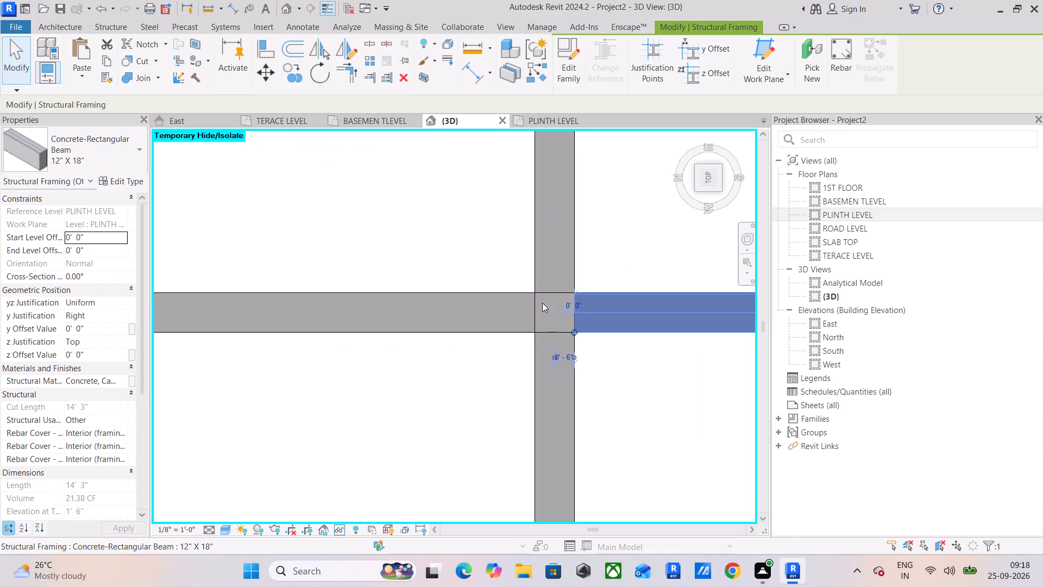
scroll(531, 350, "down", 6)
left_click(538, 385)
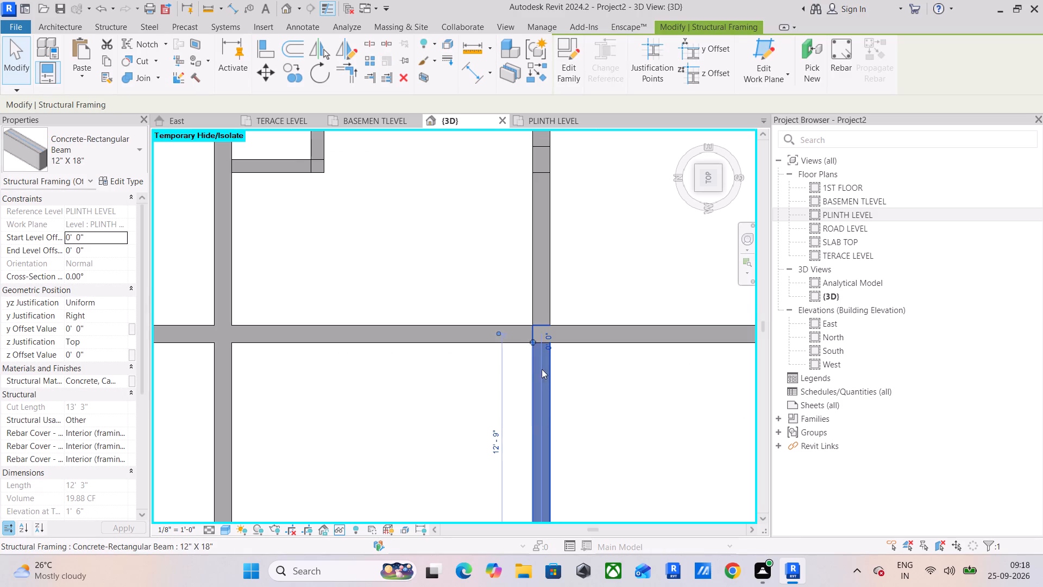
scroll(517, 320, "down", 6)
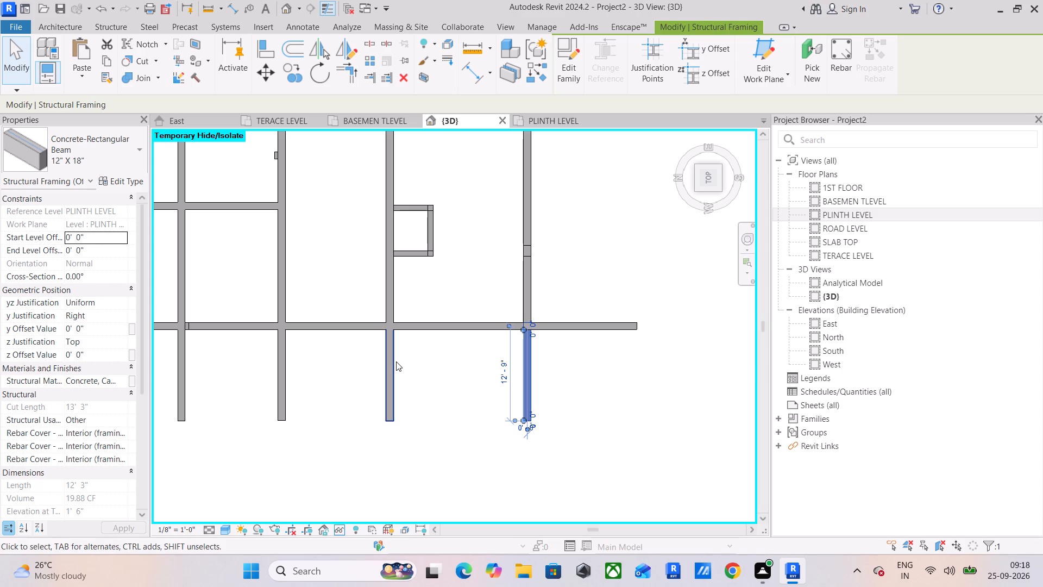
left_click(588, 274)
left_click(524, 270)
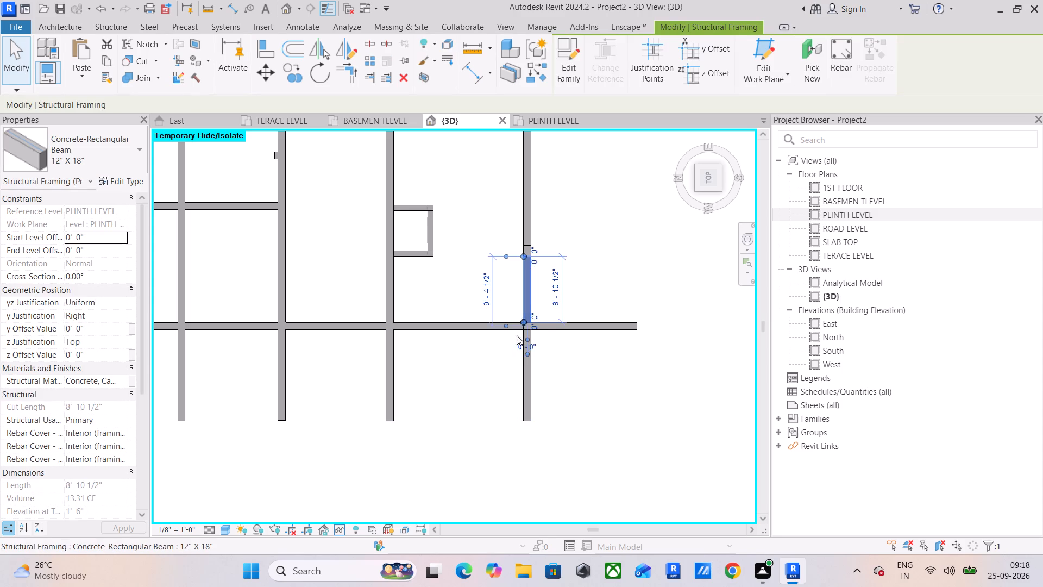
middle_click_drag(512, 381, 510, 416)
scroll(524, 273, "up", 10)
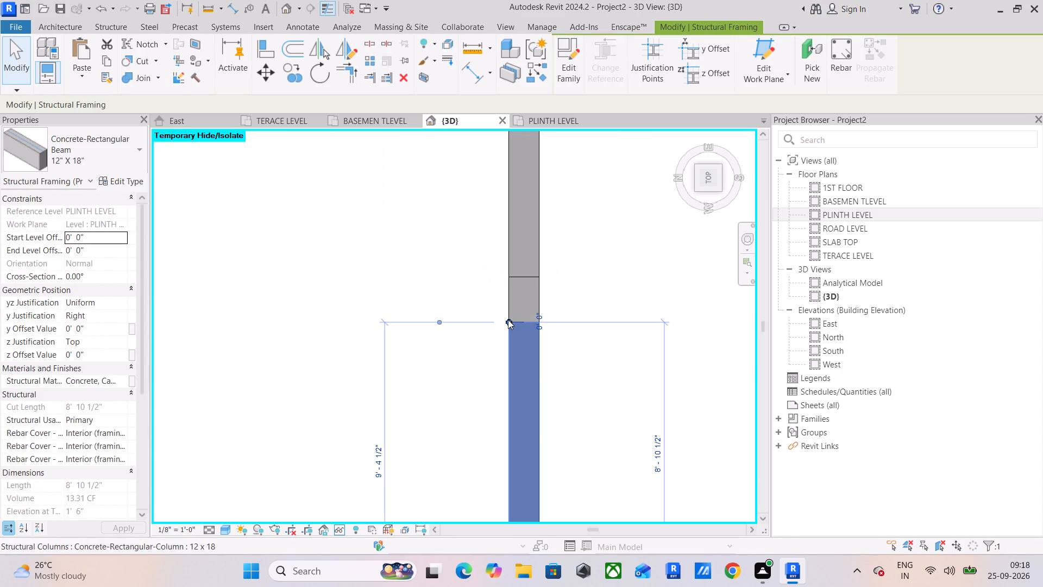
left_click_drag(507, 321, 509, 277)
scroll(602, 263, "down", 6)
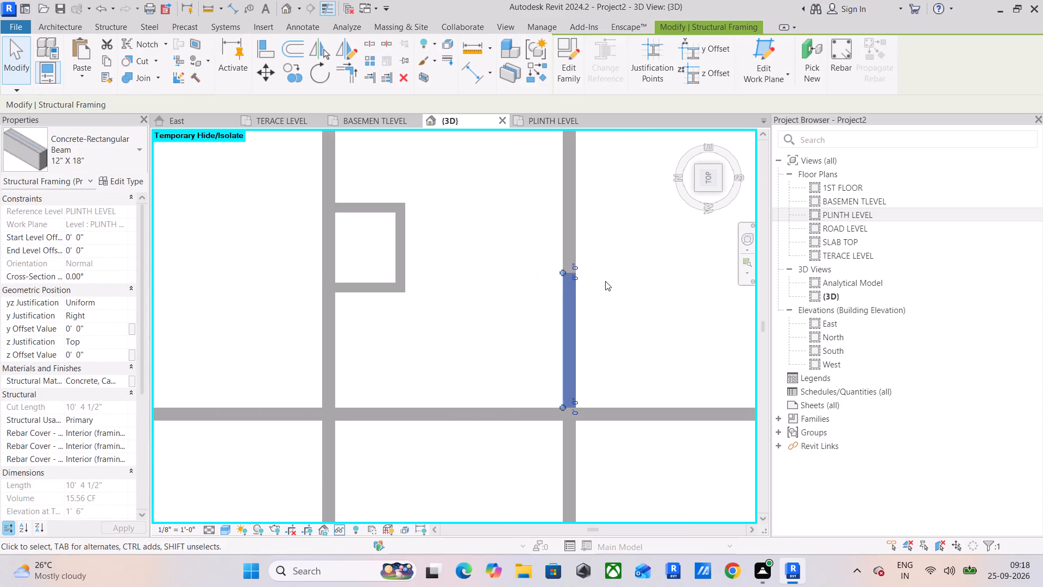
Extend the 12" X 18" plinth beam on grid 1 between rows A and B to the row A beam's face, 12'-6" long.
middle_click_drag(605, 317, 569, 483)
scroll(585, 444, "down", 6)
left_click(596, 410)
middle_click_drag(678, 324, 642, 335)
middle_click_drag(433, 391, 587, 327)
scroll(497, 314, "up", 10)
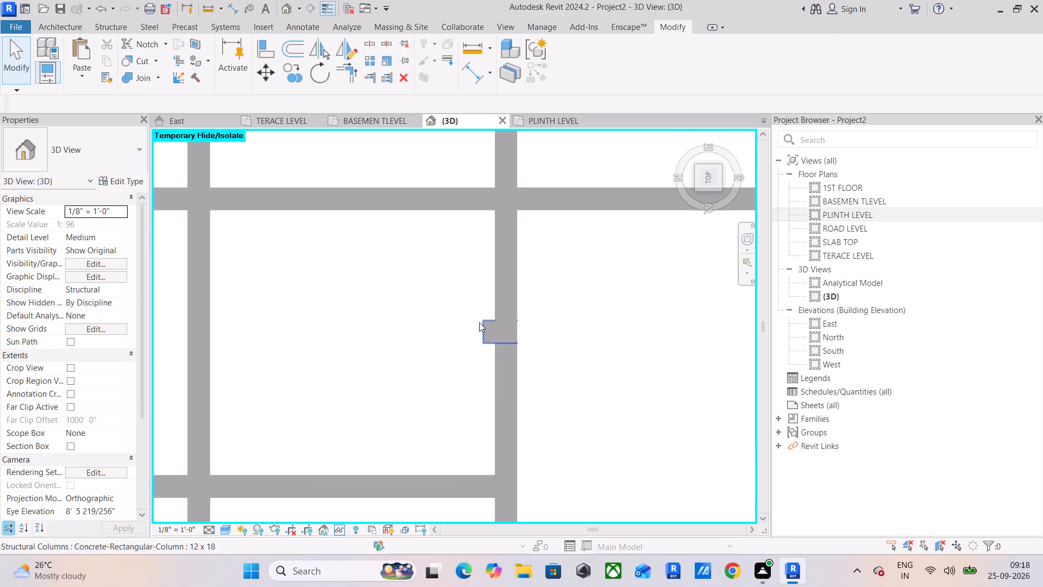
scroll(492, 324, "down", 11)
middle_click_drag(501, 354, 524, 242)
left_click(467, 323)
scroll(448, 329, "up", 9)
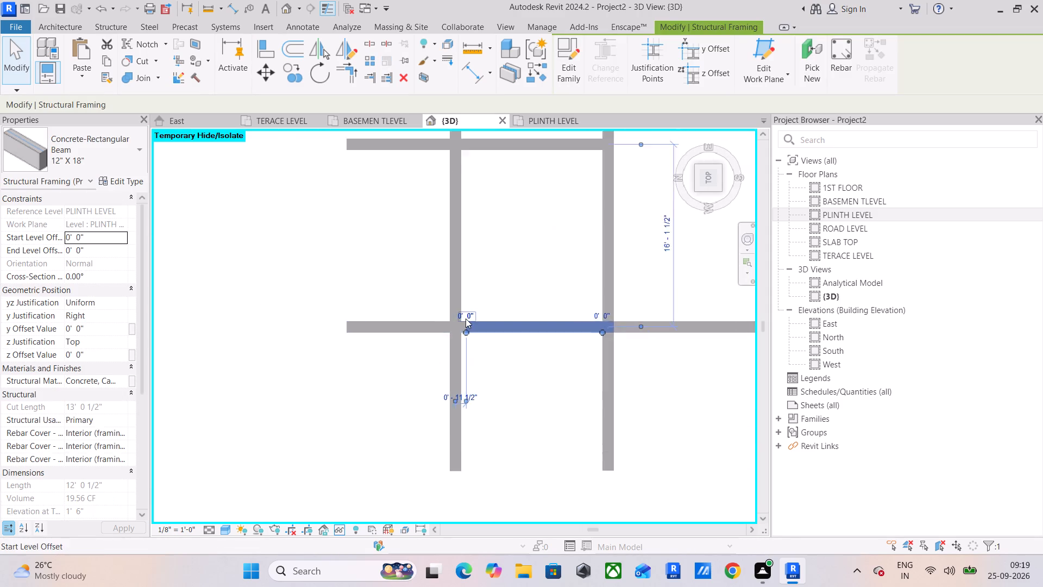
scroll(466, 319, "up", 6)
left_click_drag(475, 351, 454, 351)
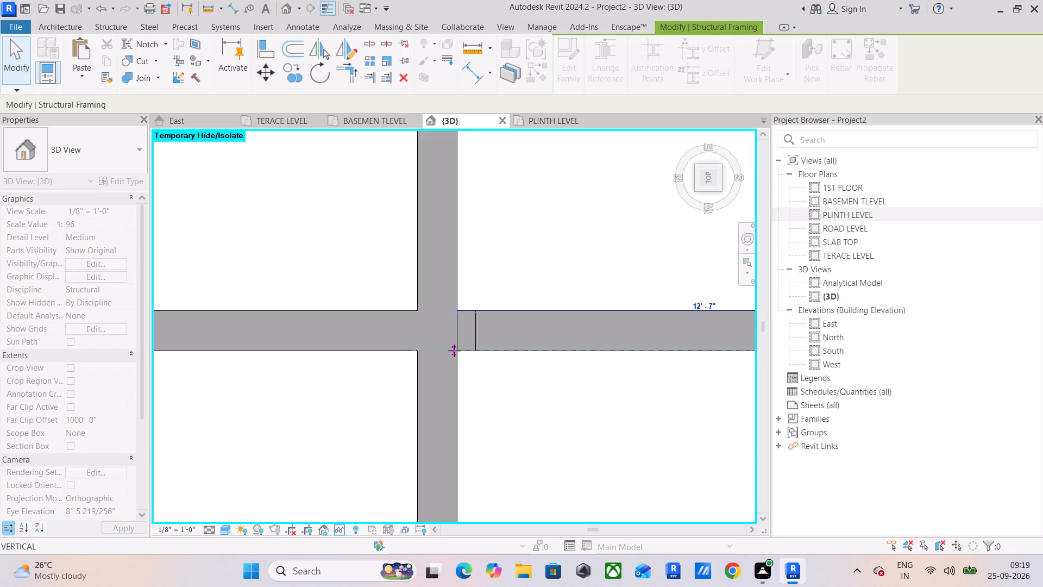
left_click_drag(454, 351, 456, 349)
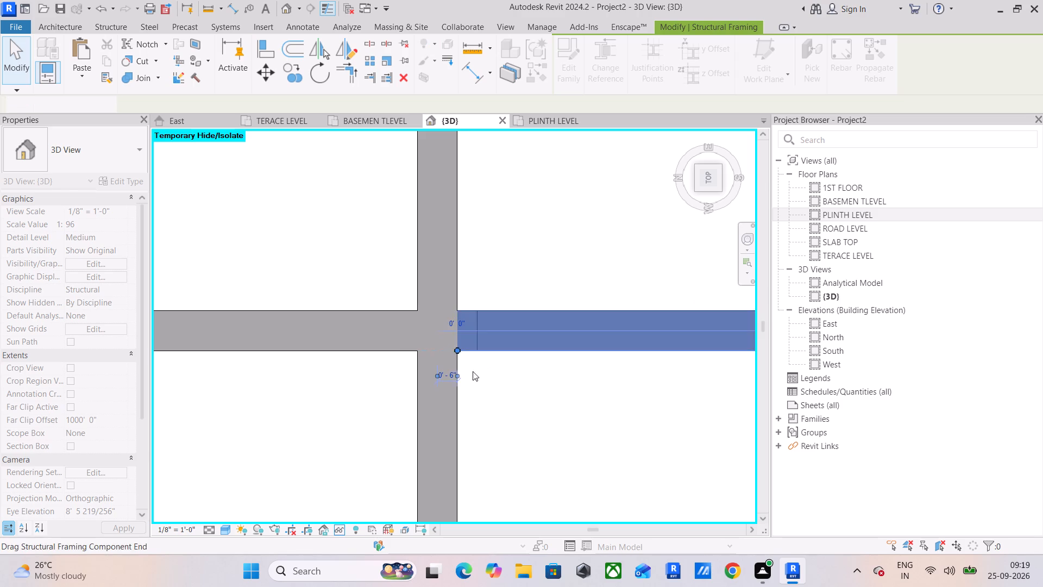
left_click(497, 397)
Examine the whole isolated beam and column frame in 3D from several angles.
scroll(516, 369, "down", 6)
middle_click_drag(556, 380, 367, 347)
scroll(367, 347, "up", 1)
scroll(412, 357, "down", 5)
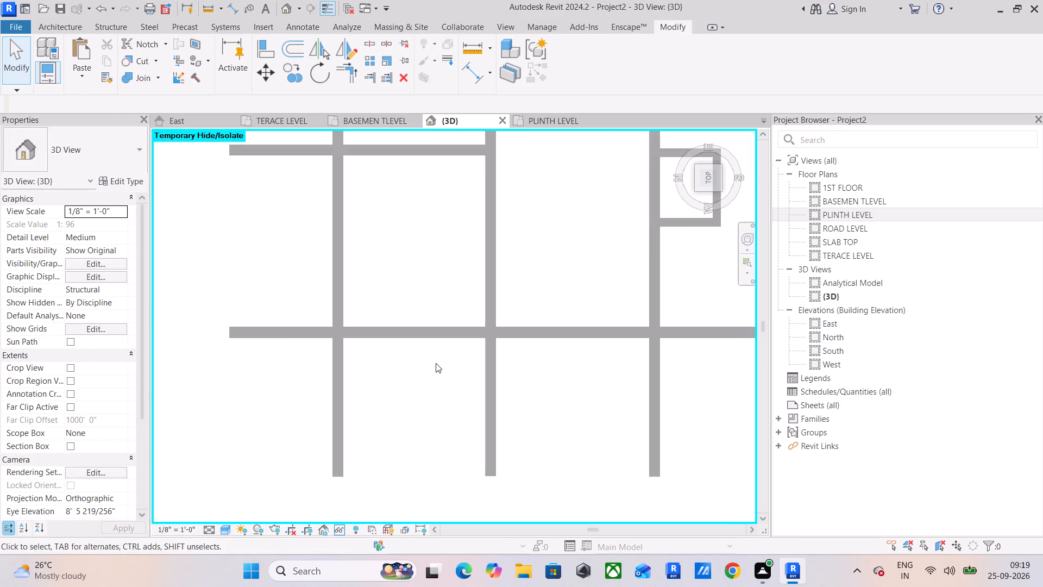
scroll(436, 363, "down", 7)
middle_click_drag(435, 363, 450, 323, "shift")
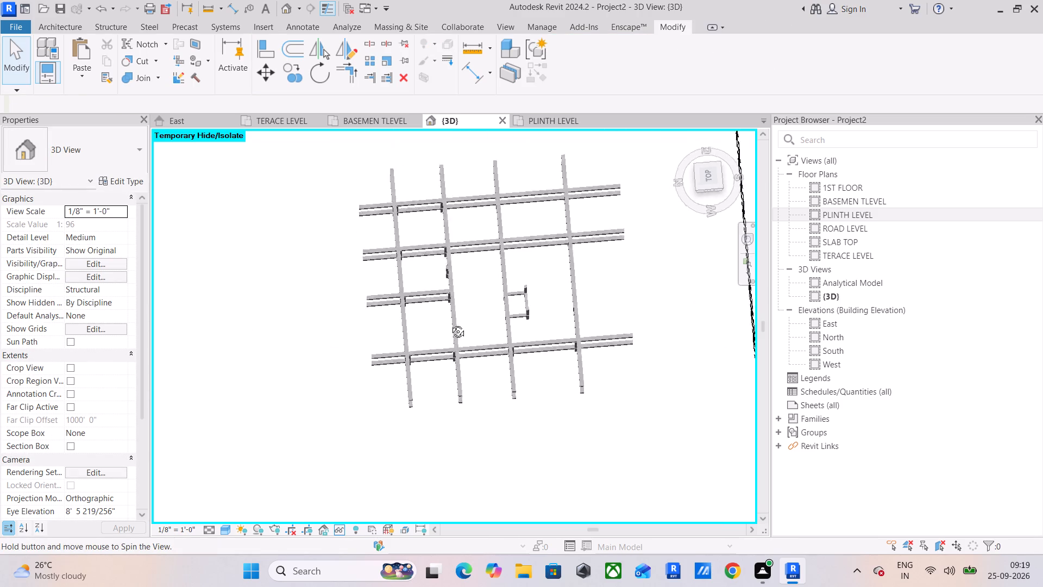
middle_click_drag(450, 323, 478, 228, "shift")
middle_click_drag(439, 316, 505, 295, "shift")
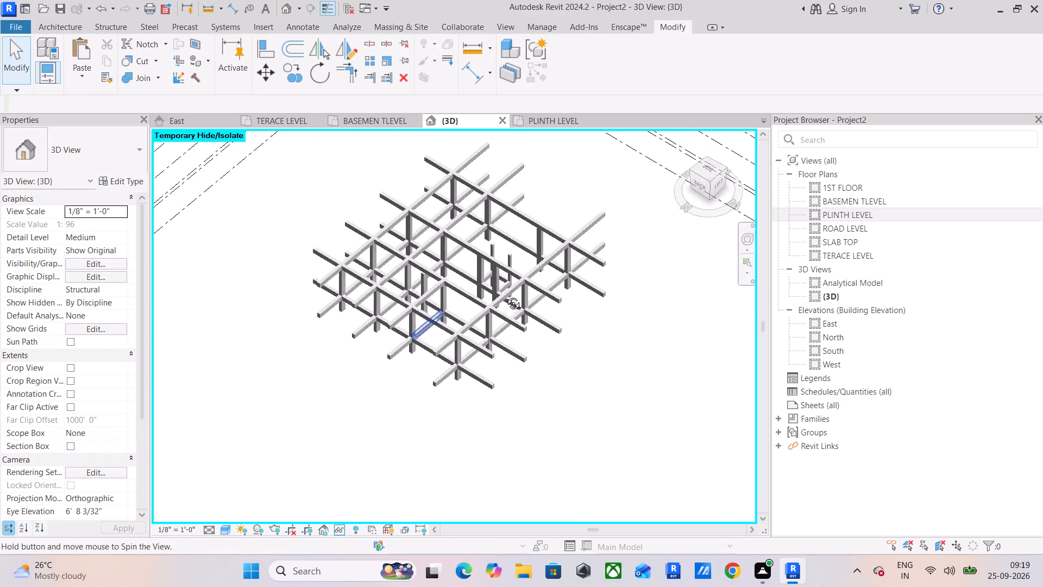
middle_click_drag(505, 295, 499, 277, "shift")
middle_click_drag(442, 323, 545, 329, "shift")
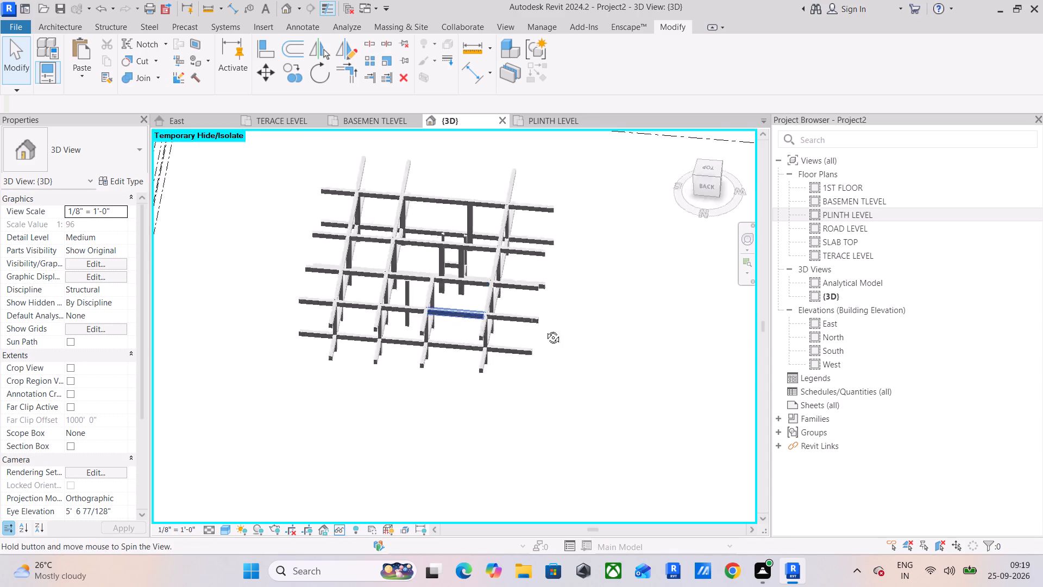
middle_click_drag(545, 329, 554, 336, "shift")
scroll(554, 337, "up", 1, "shift")
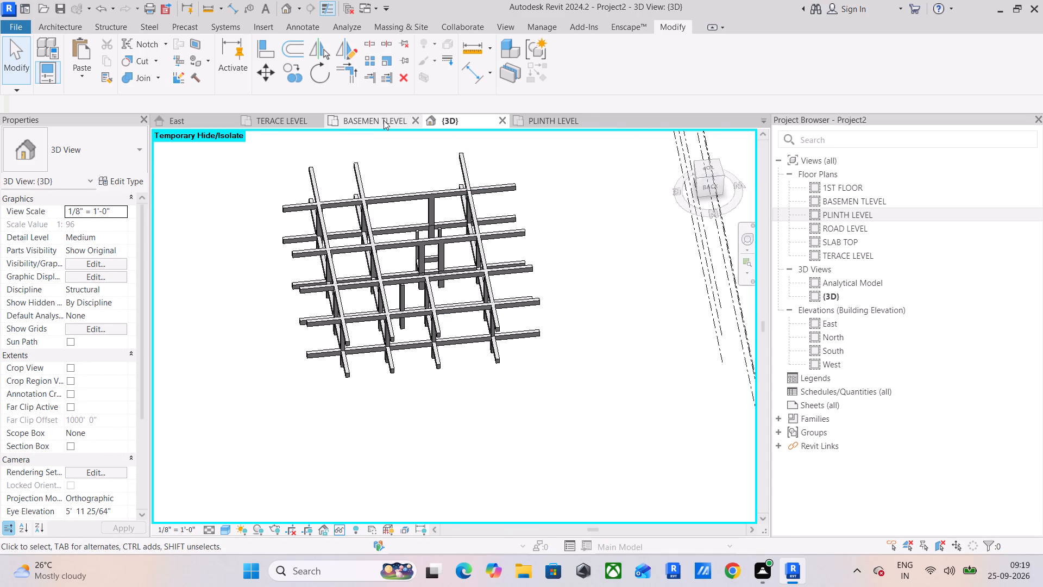
In the PLINTH LEVEL plan, delete the three 12" X 18" beams overhanging outside grid 1 on rows D, C and B.
left_click(551, 121)
scroll(554, 289, "down", 5)
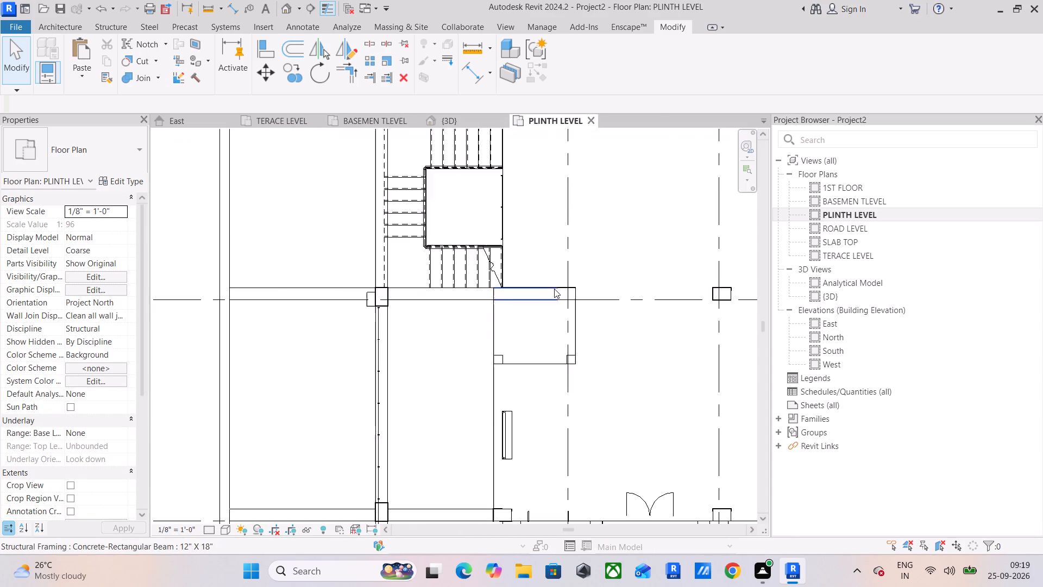
scroll(554, 289, "down", 6)
middle_click_drag(554, 291, 443, 302)
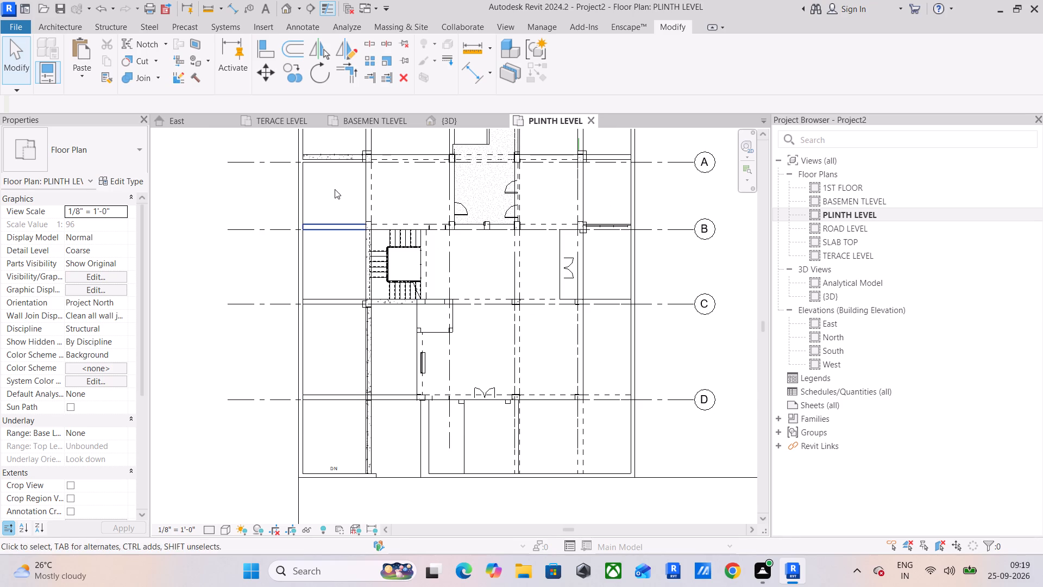
left_click(324, 403)
key("Delete")
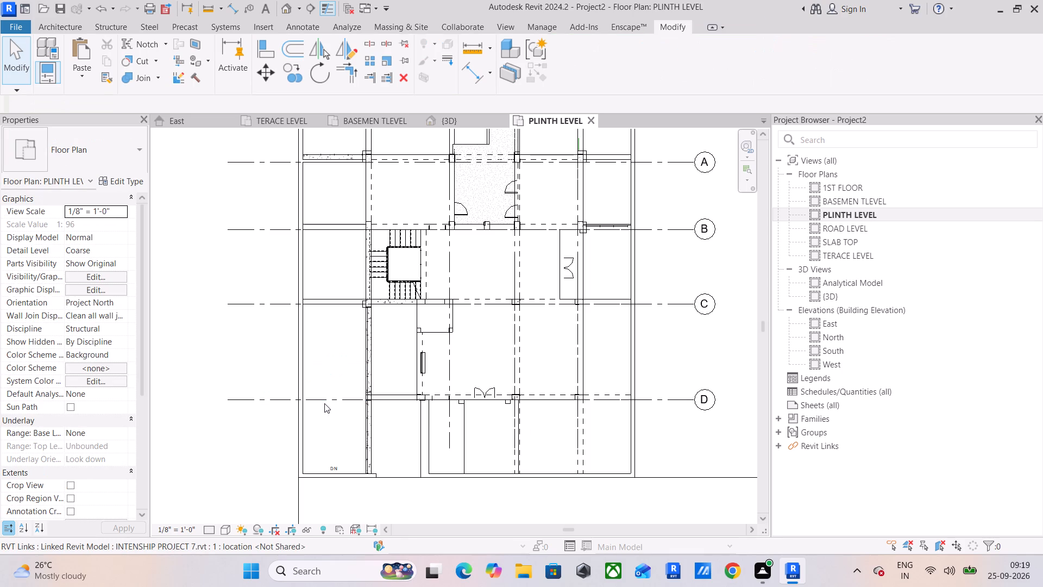
left_click(333, 307)
key("Delete")
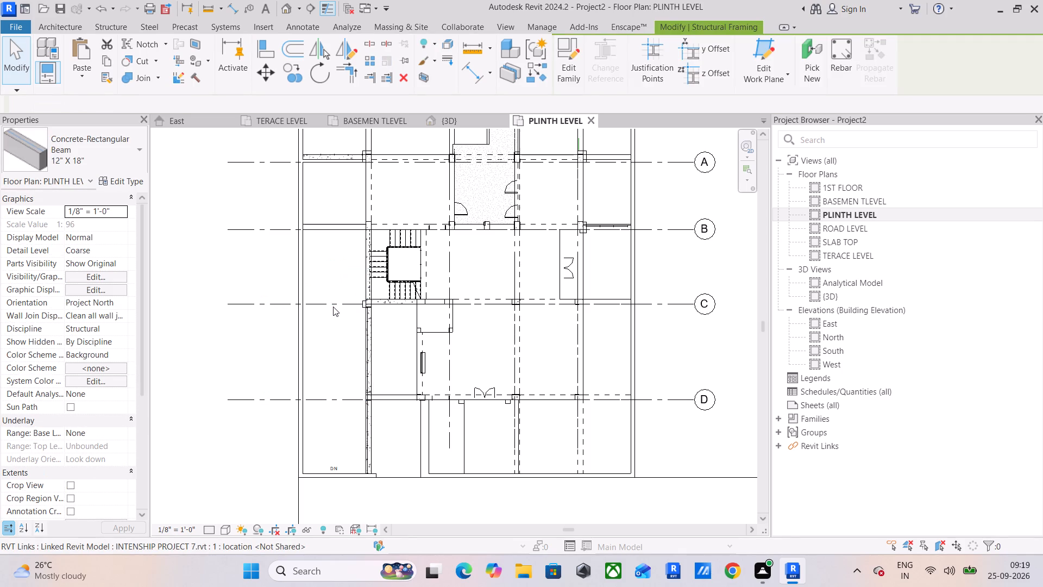
left_click(329, 228)
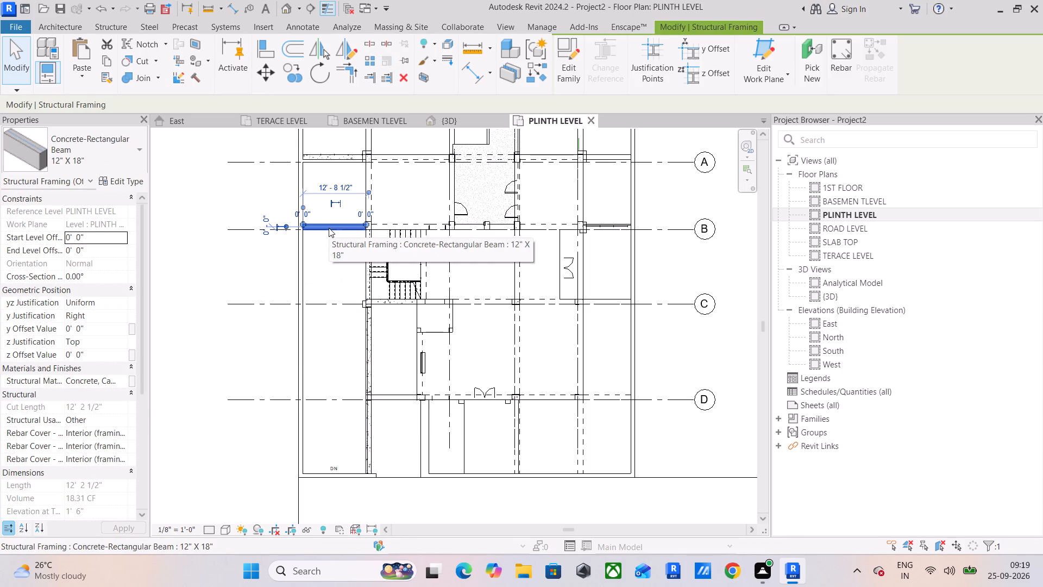
key("Delete")
Examine the remaining 12" X 18" plinth beams along grid 1 and the overhangs outside grid 4 against the linked floor plan.
left_click(373, 199)
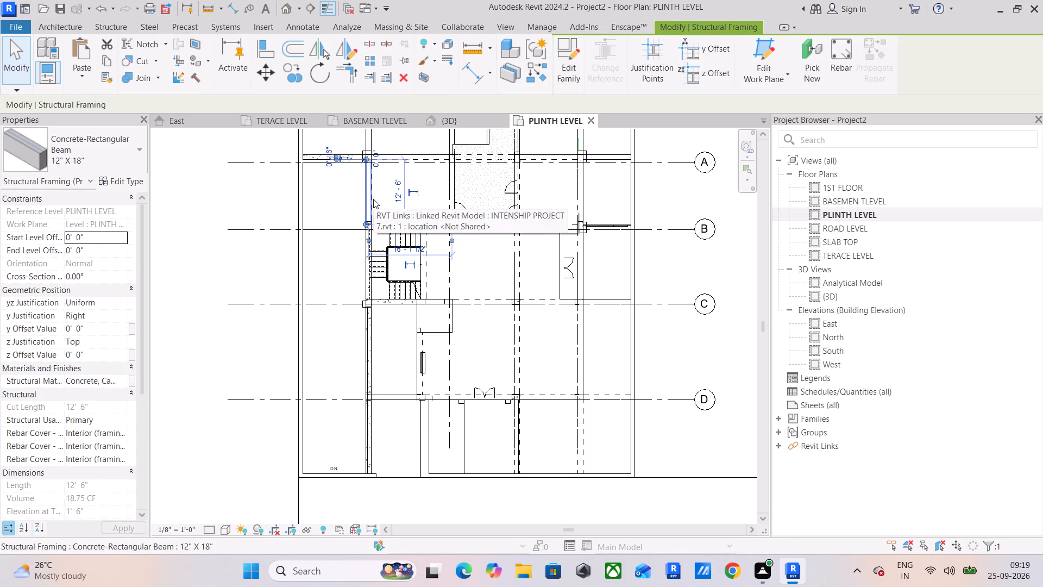
left_click(304, 184)
left_click(250, 204)
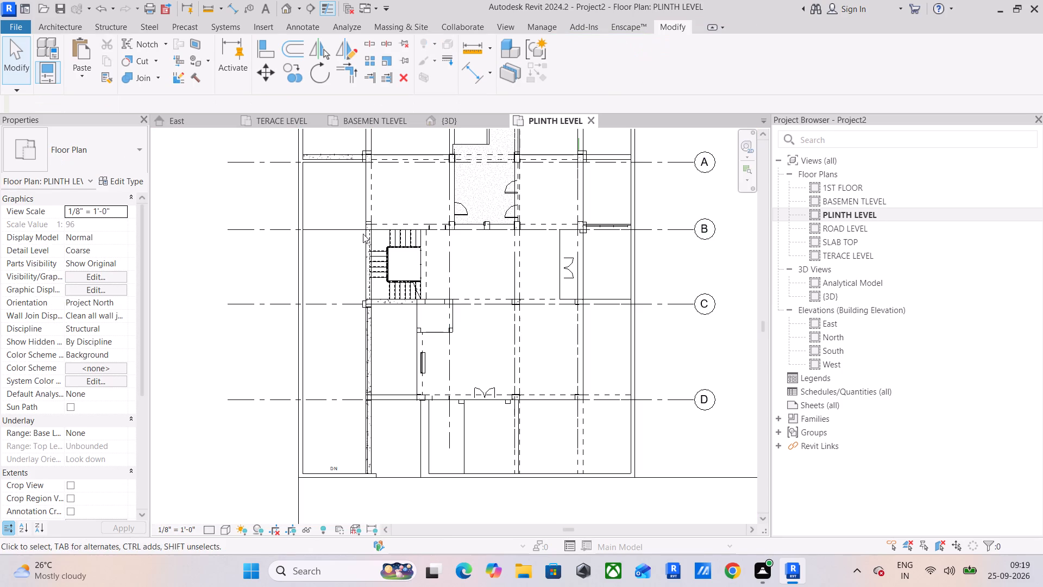
middle_click_drag(368, 215, 370, 307)
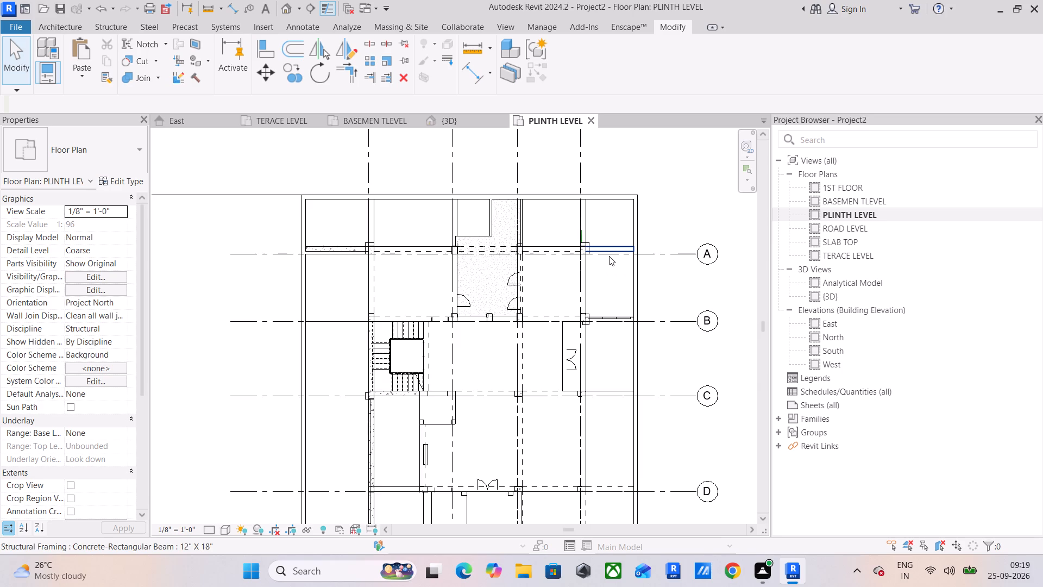
middle_click_drag(609, 256, 416, 222)
left_click(411, 358)
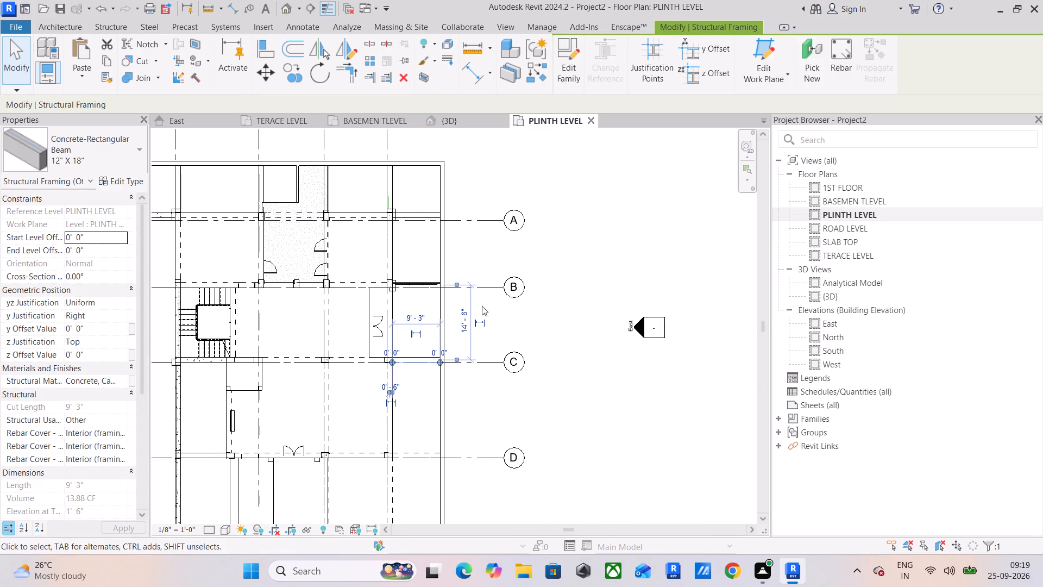
left_click(557, 320)
middle_click_drag(509, 331, 624, 277)
scroll(352, 355, "down", 4)
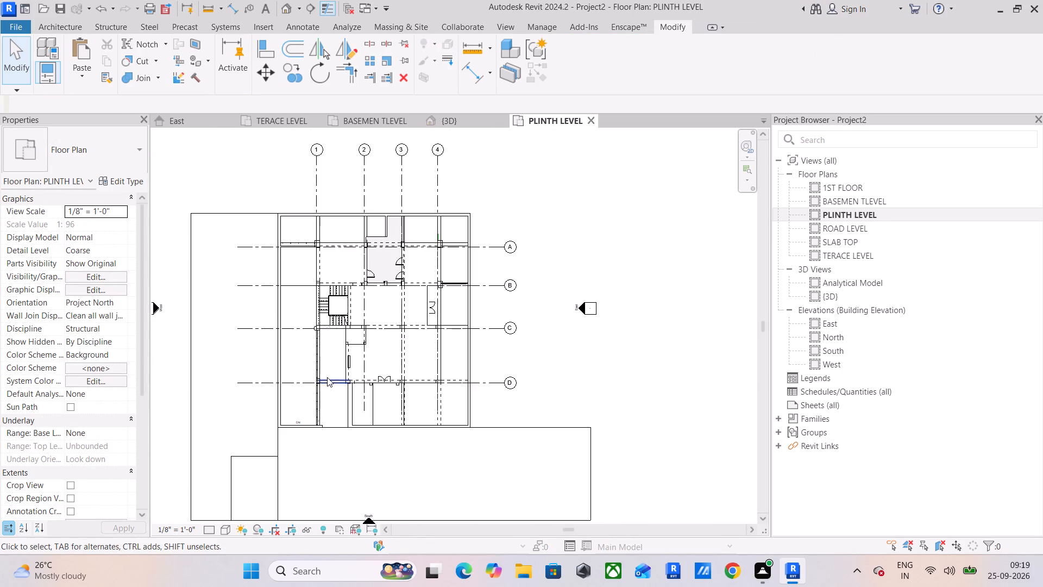
Delete the 12" X 18" plinth beams overhanging beyond row D on grids 3 and 4, and the row D overhang outside grid 4.
scroll(325, 385, "up", 4)
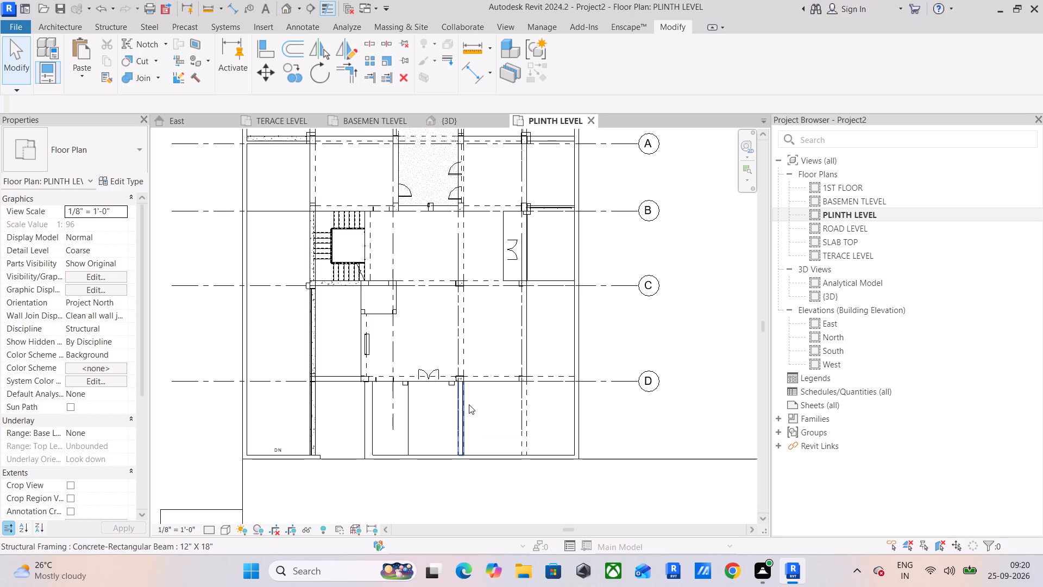
left_click(469, 404)
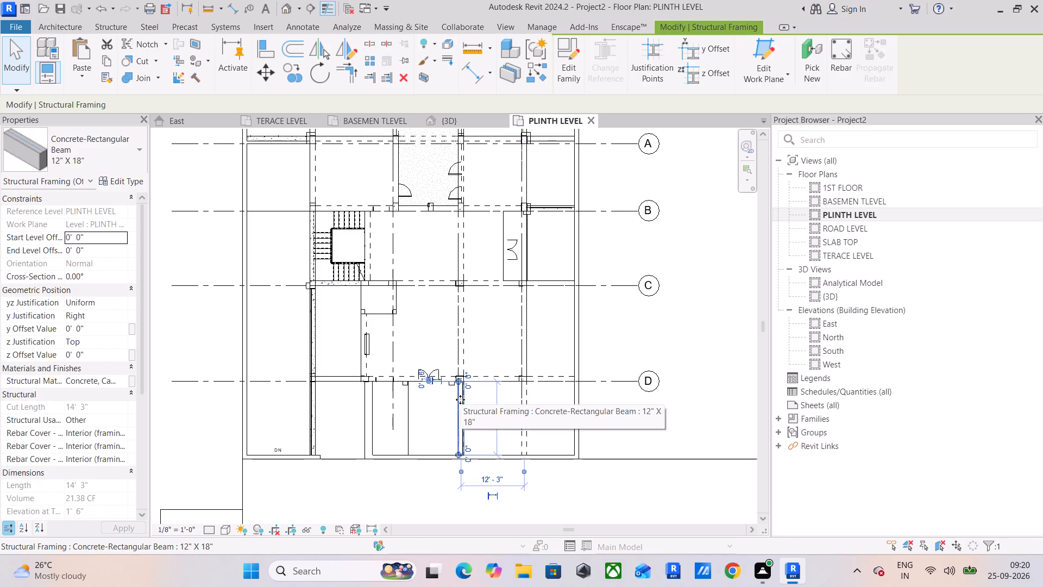
key("Delete")
left_click(521, 409)
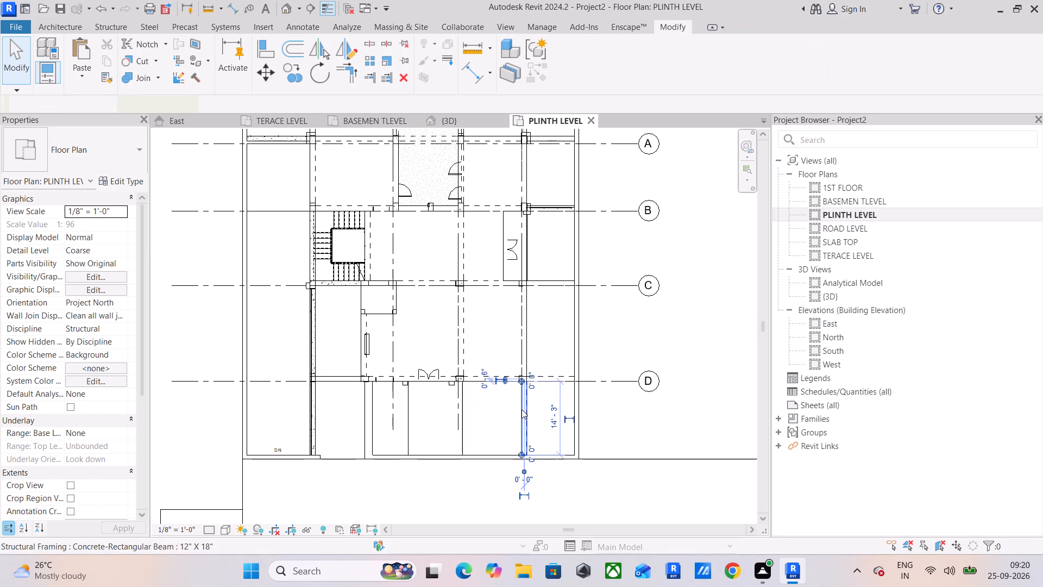
key("Delete")
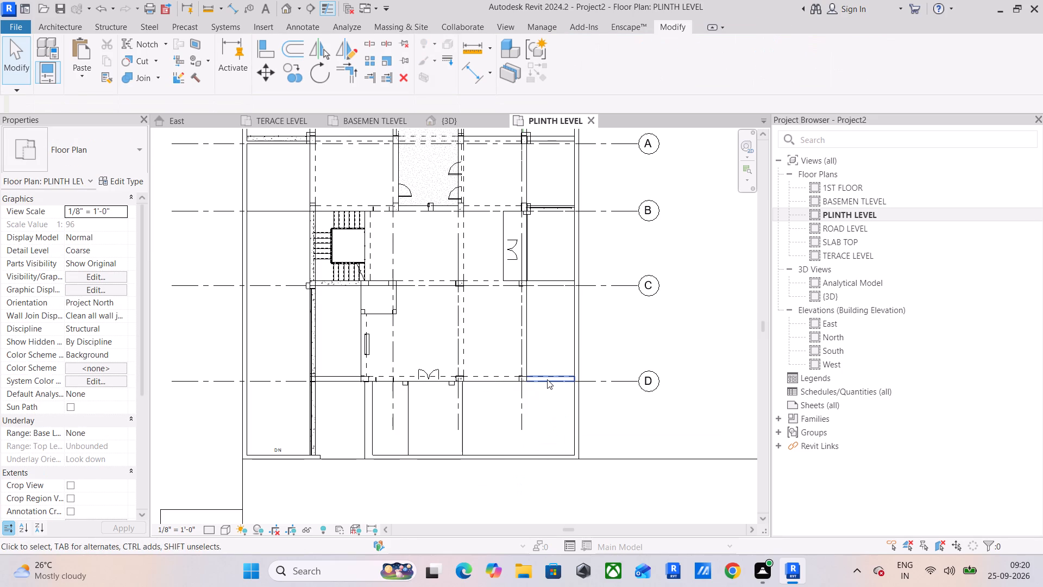
left_click(547, 379)
key("Delete")
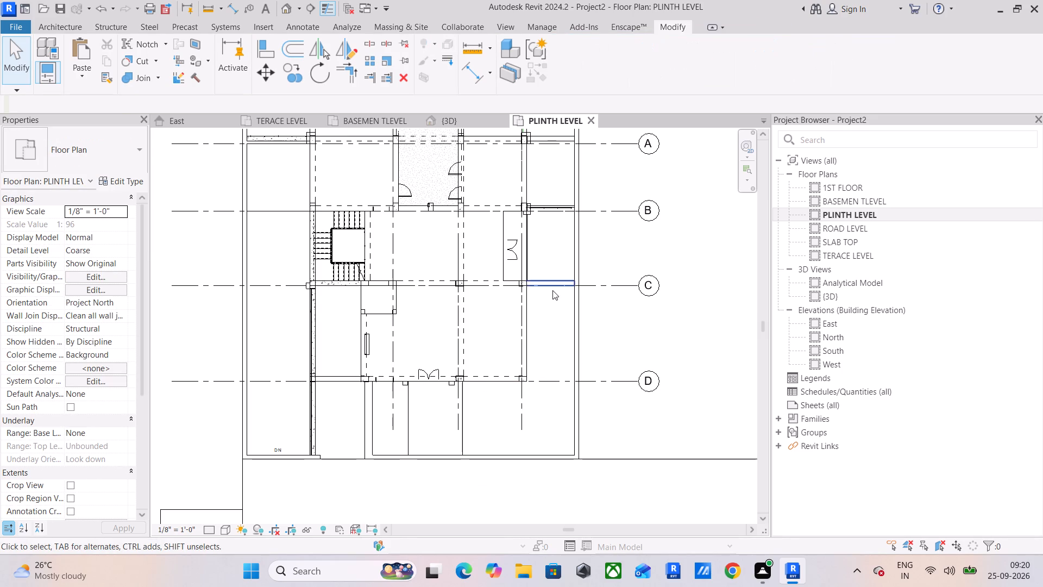
Delete the three 12" X 18" plinth beams overhanging outside grid 4 on rows C, B and A.
left_click(552, 284)
key("Delete")
left_click(552, 204)
key("Delete")
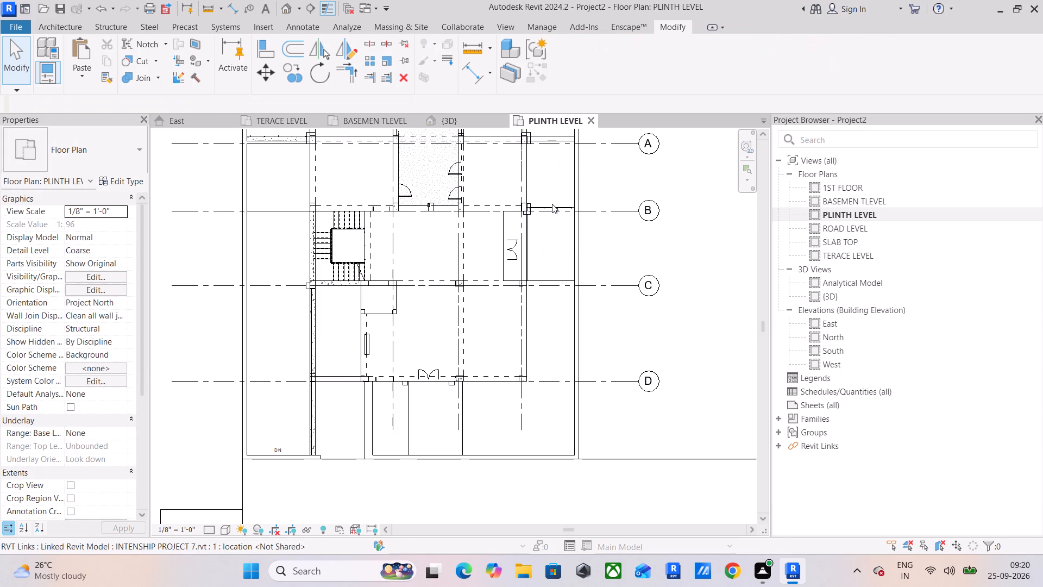
middle_click_drag(552, 204, 553, 281)
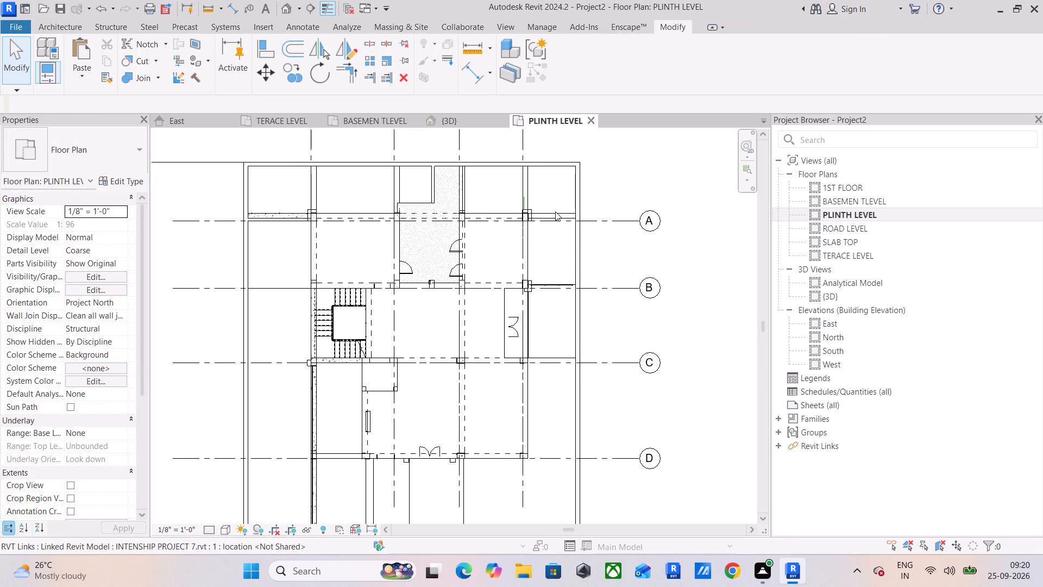
left_click(555, 211)
key("Delete")
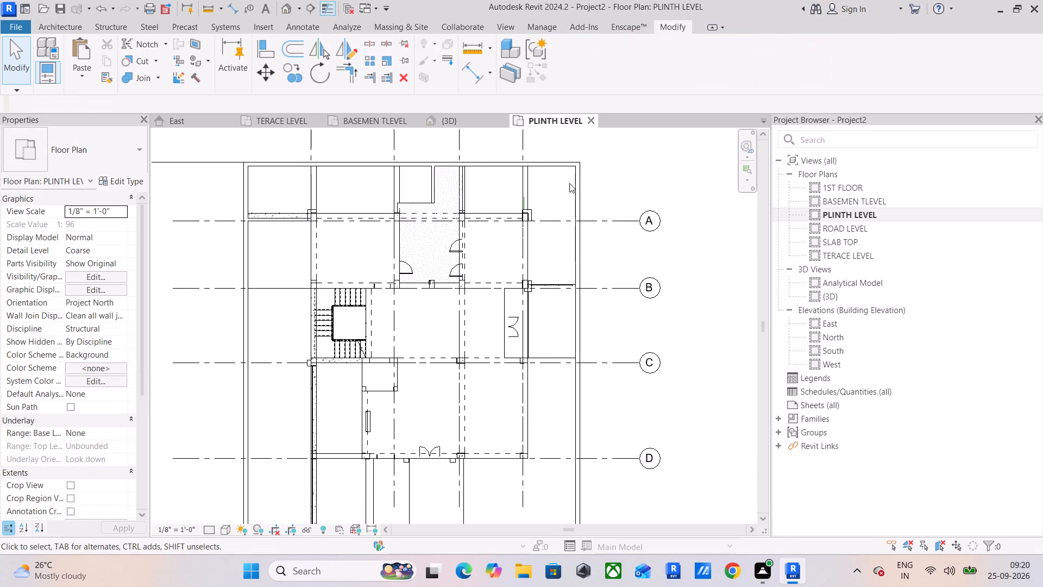
Delete the four 12" X 18" plinth beams overhanging beyond row A on grids 4, 3, 2 and 1.
left_click(523, 186)
key("Delete")
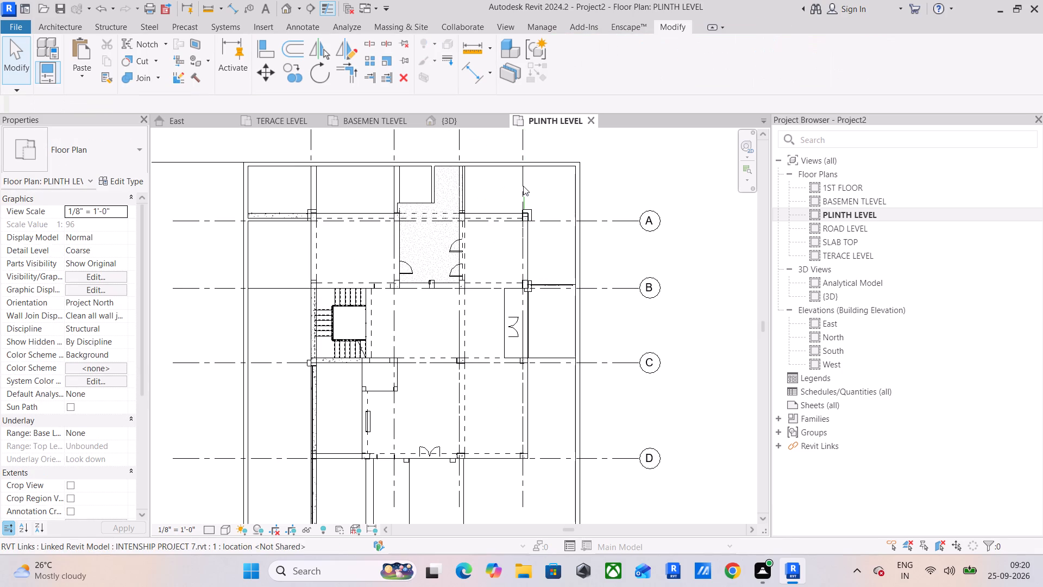
left_click(455, 190)
key("Delete")
left_click(399, 179)
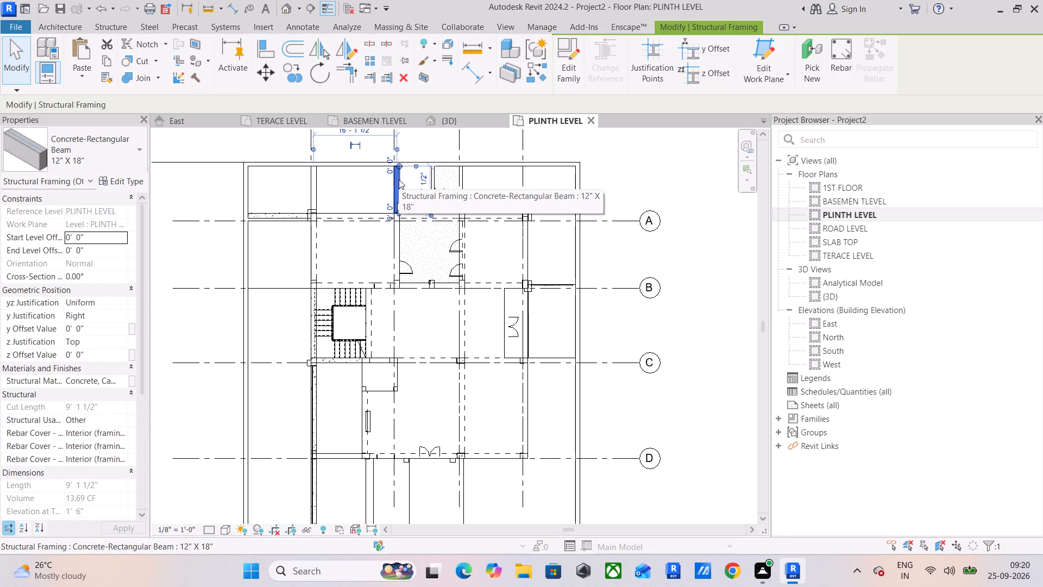
key("Delete")
left_click(316, 188)
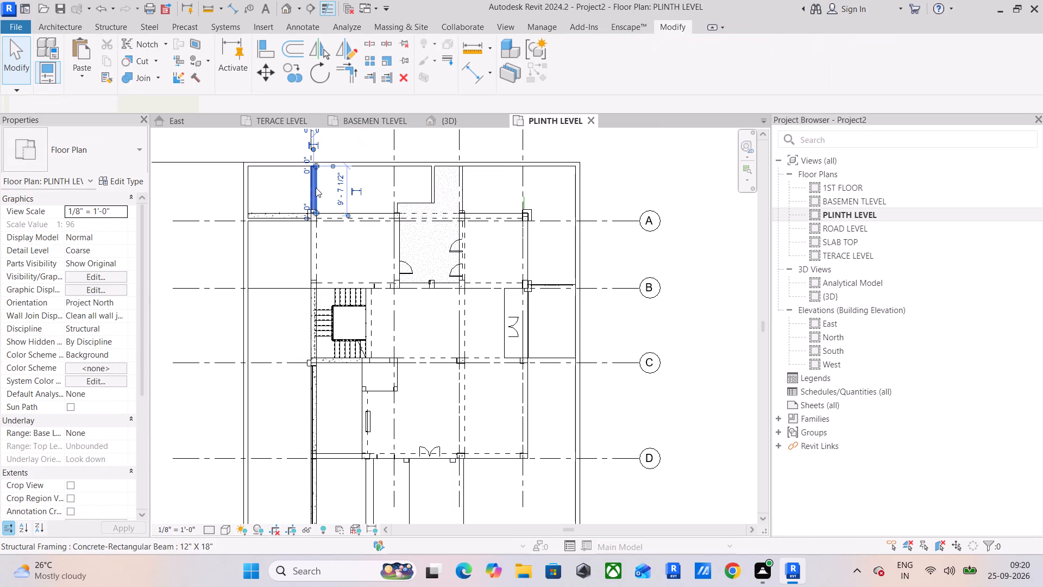
key("Delete")
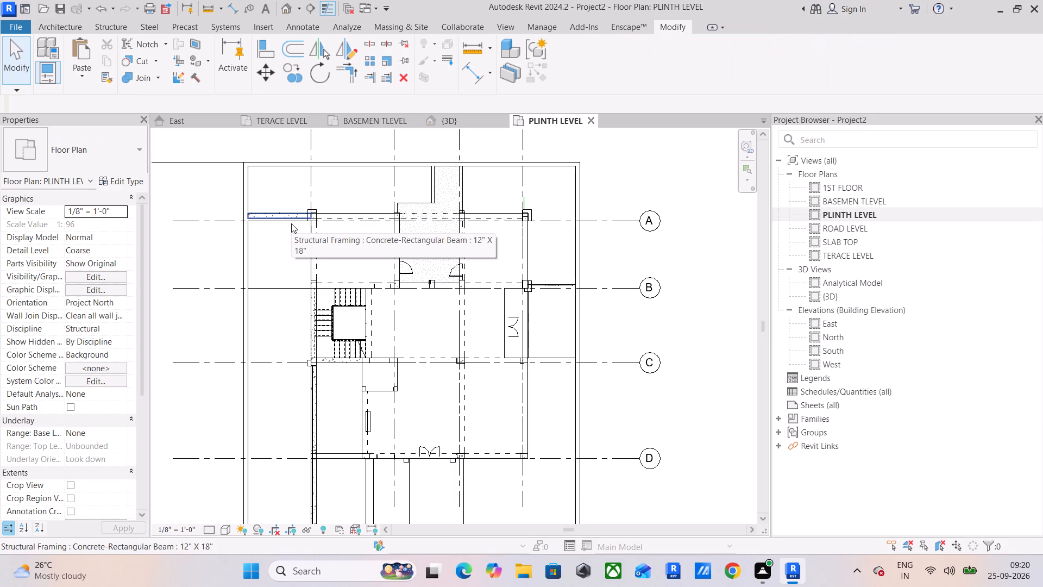
Examine the isolated beam and column frame in 3D from several angles, checking the overhangs on each level.
middle_click_drag(349, 339, 398, 208)
scroll(398, 208, "up", 1)
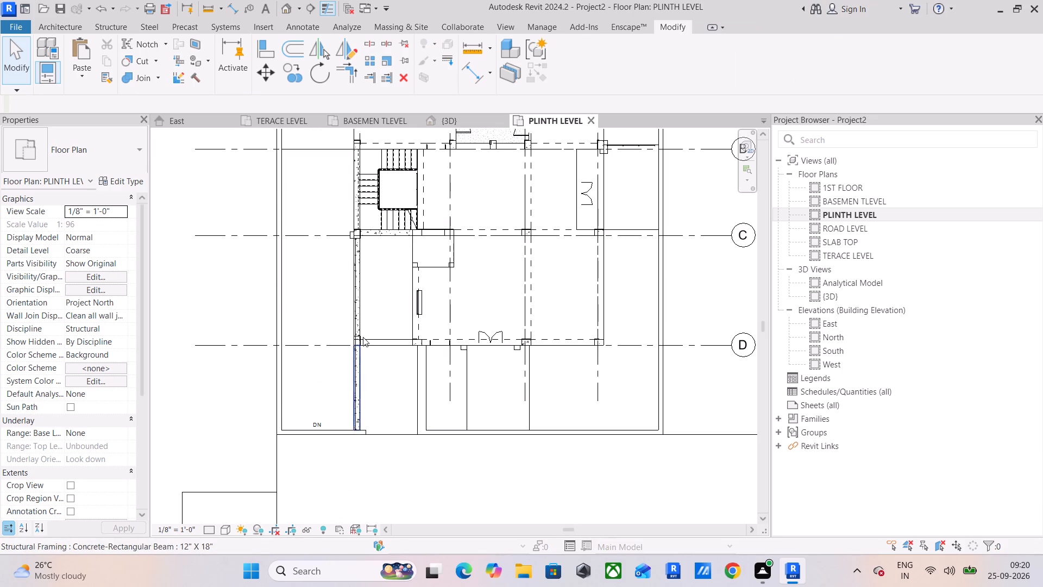
left_click(454, 123)
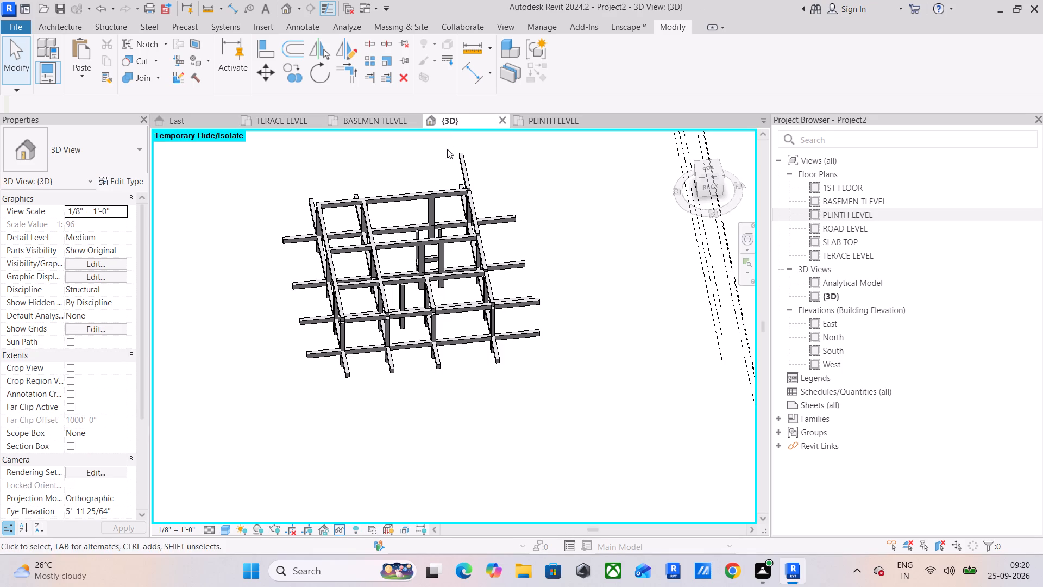
middle_click_drag(446, 303, 508, 295, "shift")
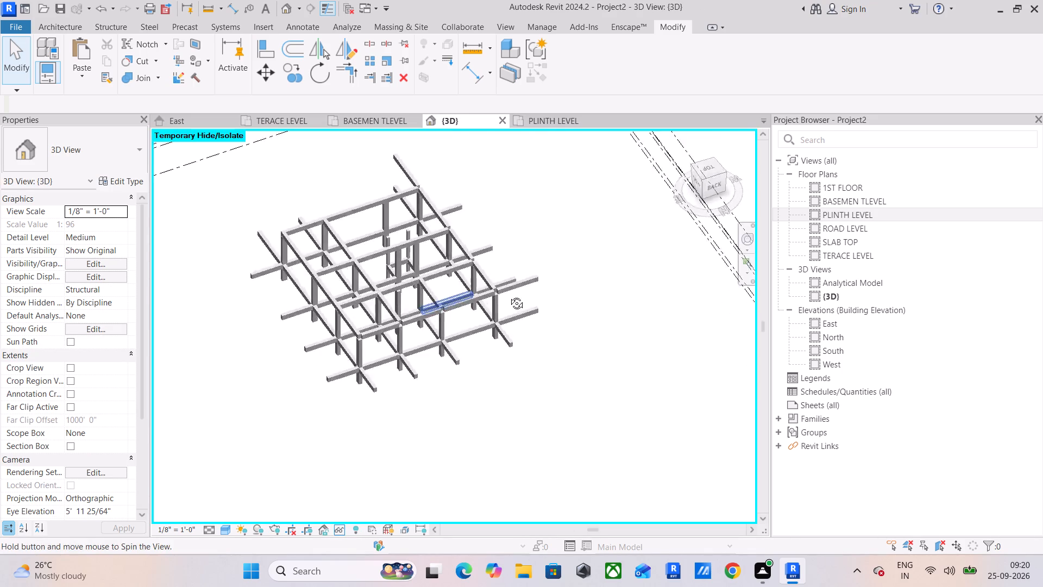
middle_click_drag(508, 295, 584, 272, "shift")
middle_click_drag(312, 315, 493, 261, "shift")
middle_click_drag(380, 319, 417, 348, "shift")
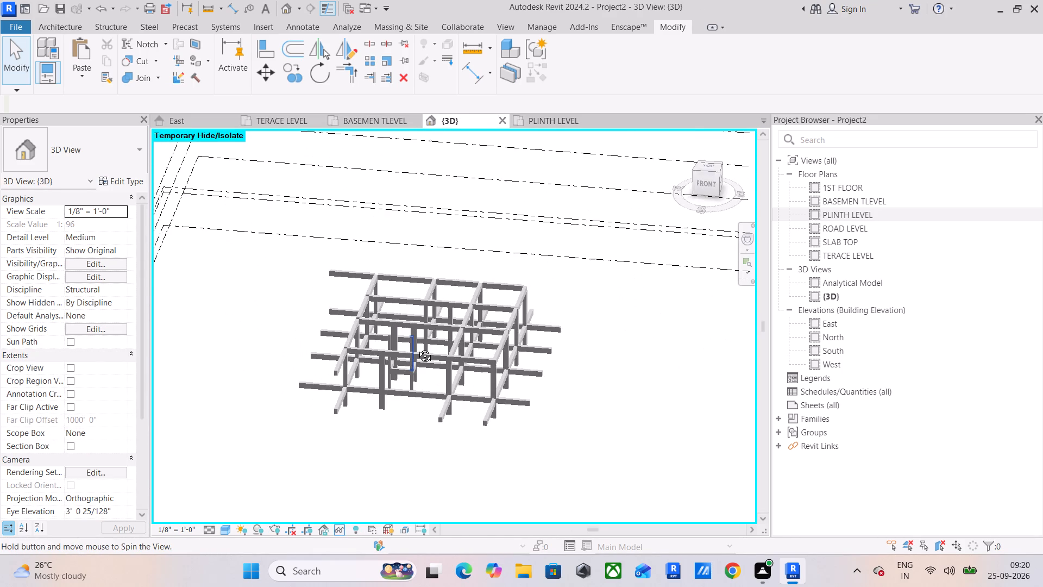
middle_click_drag(417, 348, 426, 403, "shift")
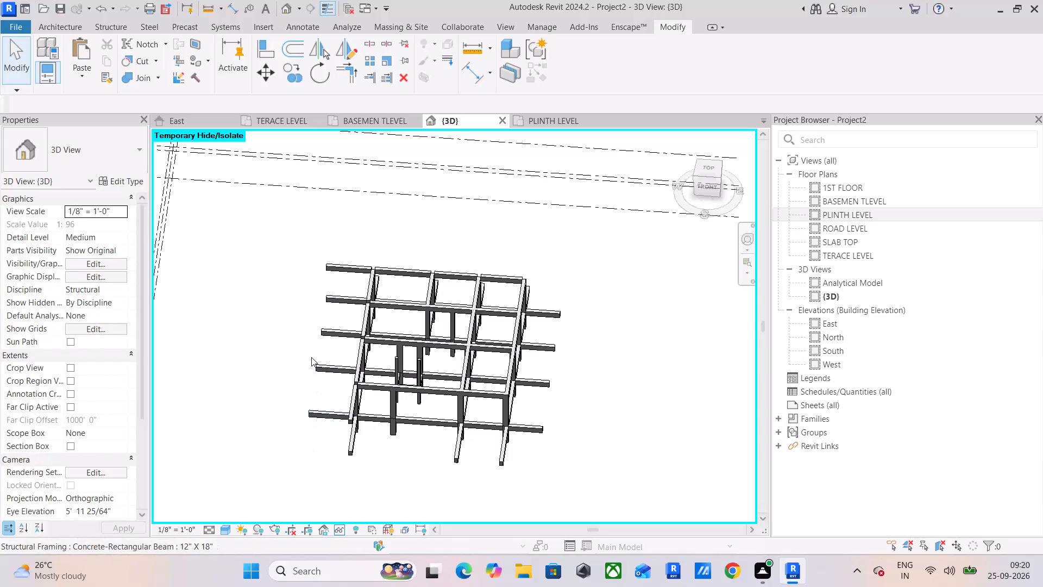
middle_click_drag(340, 409, 321, 327, "shift")
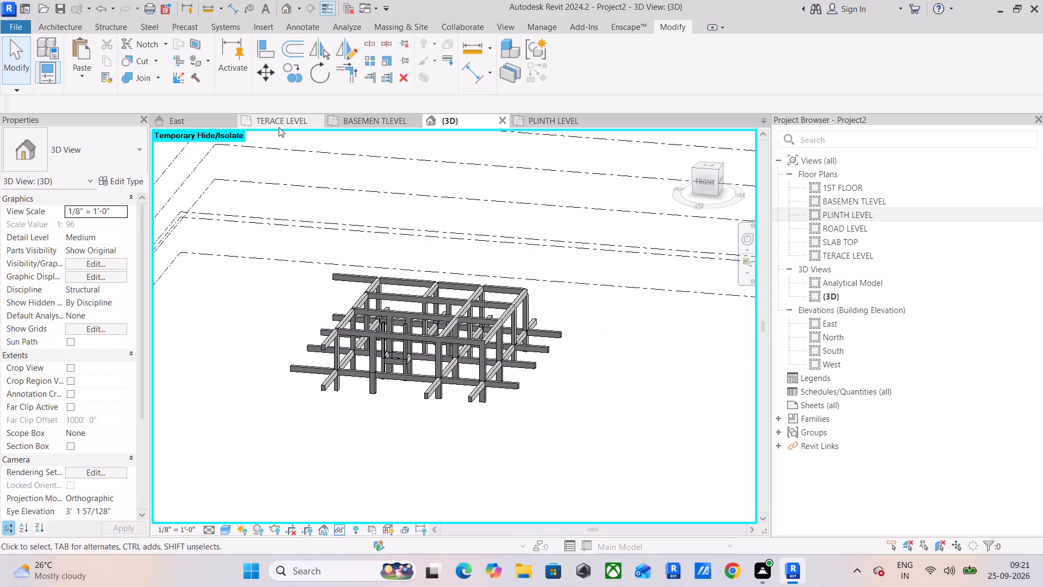
Compare the beam layouts in the BASEMEN TLEVEL, PLINTH LEVEL and TERACE LEVEL plans.
left_click(379, 127)
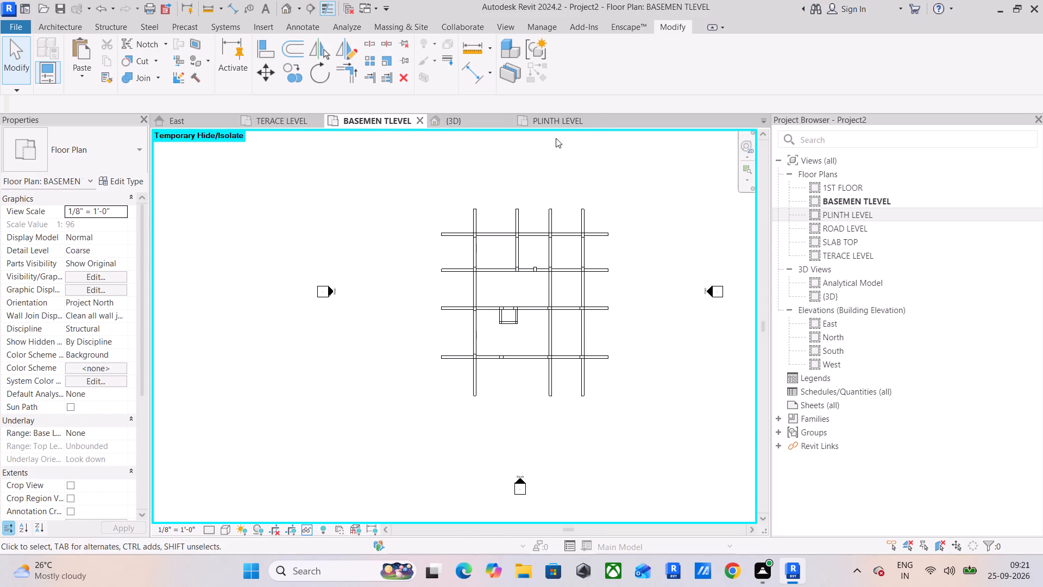
left_click(562, 121)
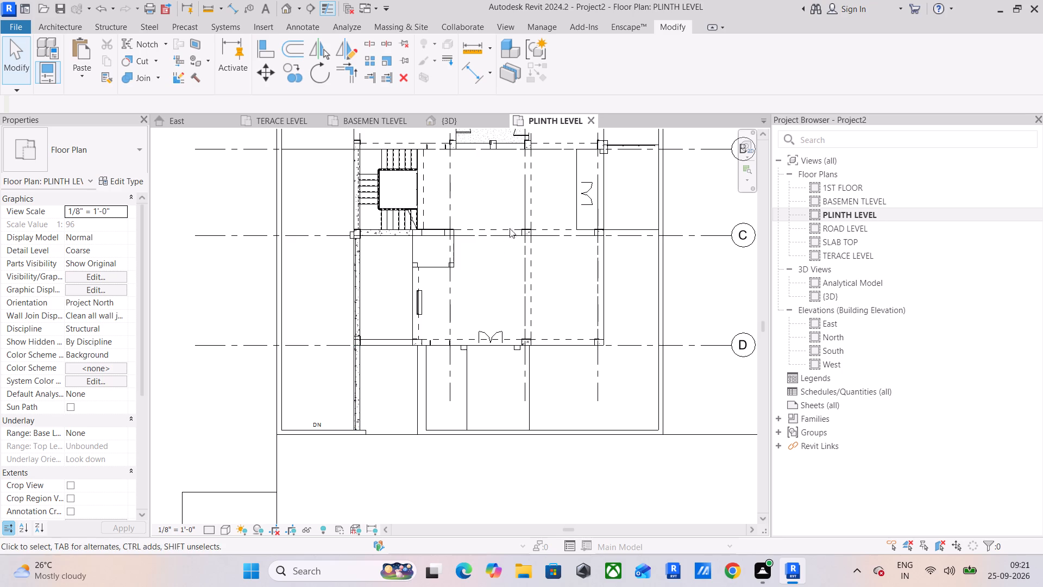
scroll(508, 219, "down", 2)
middle_click_drag(508, 219, 501, 289)
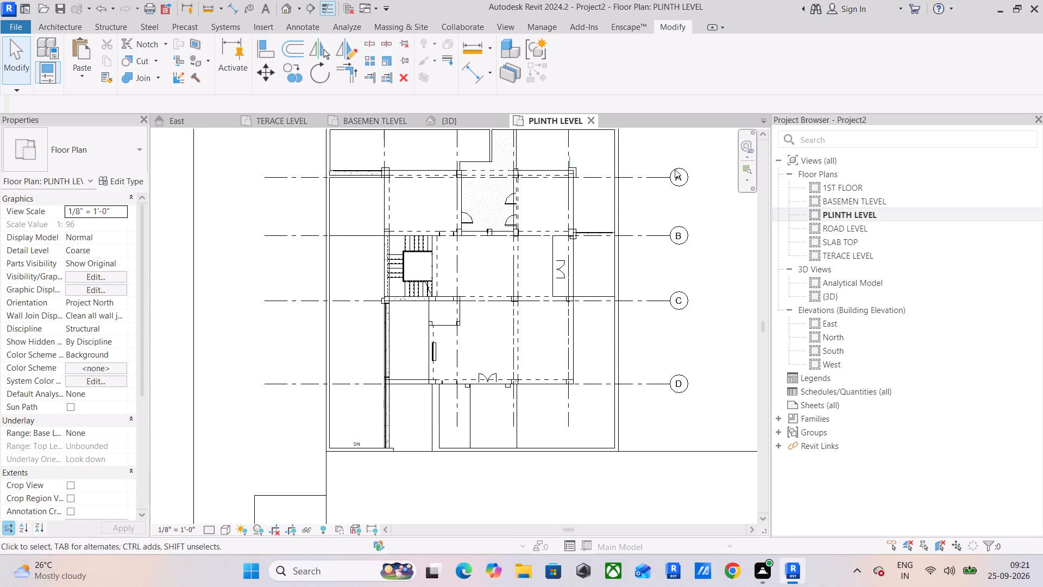
left_click(267, 123)
scroll(308, 385, "up", 4)
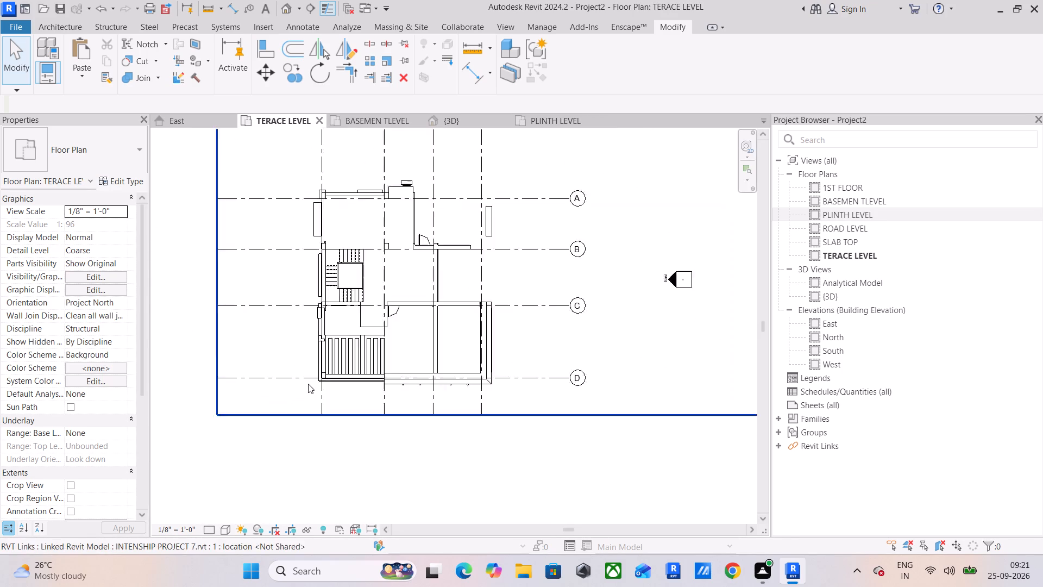
scroll(308, 384, "up", 1)
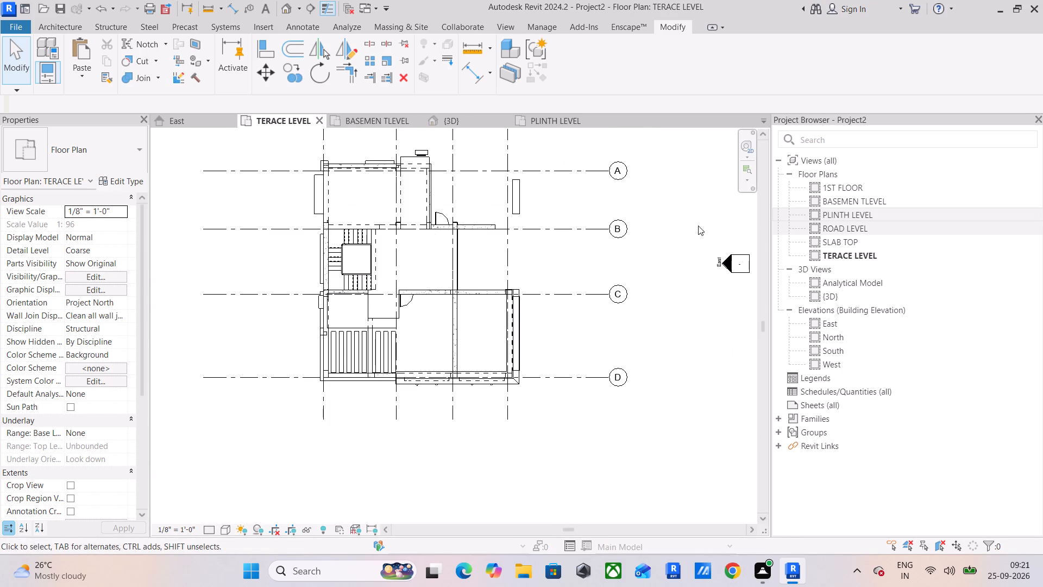
left_click(552, 126)
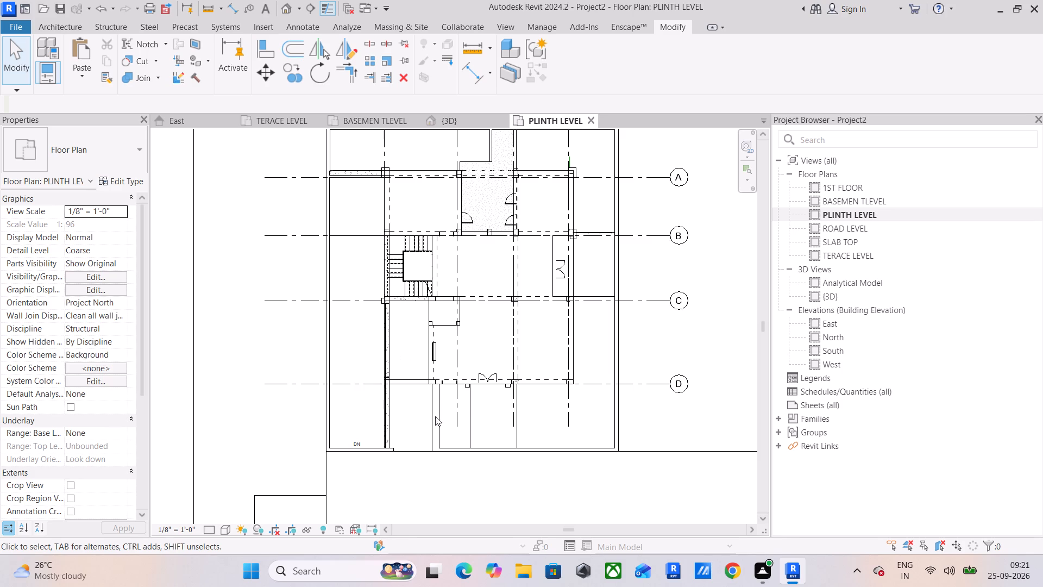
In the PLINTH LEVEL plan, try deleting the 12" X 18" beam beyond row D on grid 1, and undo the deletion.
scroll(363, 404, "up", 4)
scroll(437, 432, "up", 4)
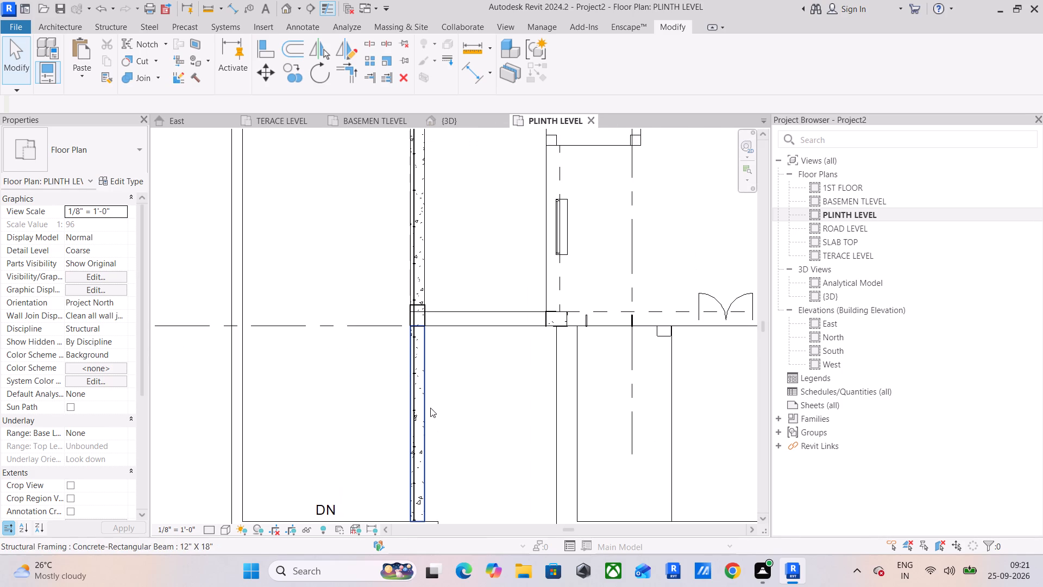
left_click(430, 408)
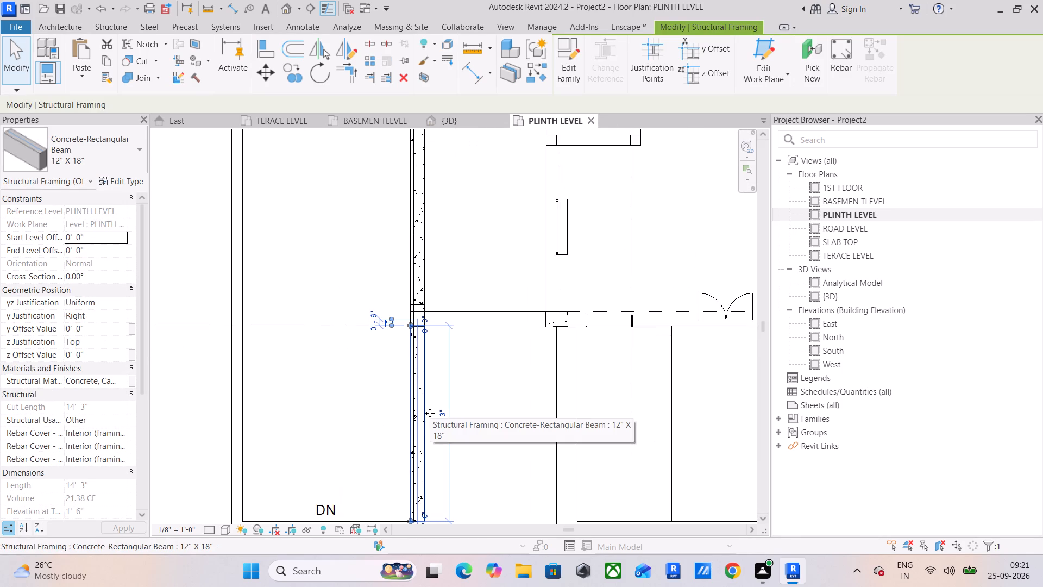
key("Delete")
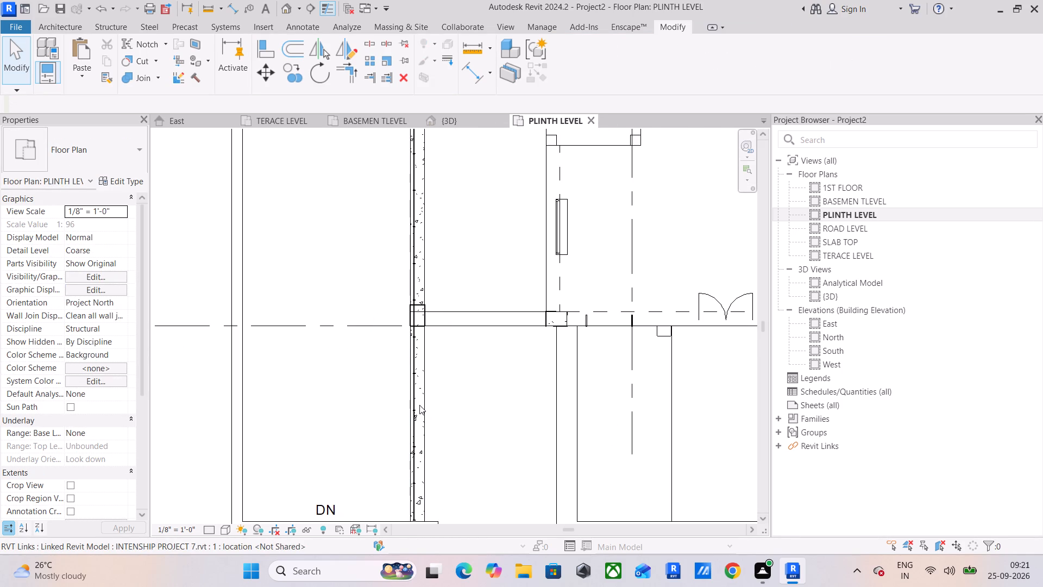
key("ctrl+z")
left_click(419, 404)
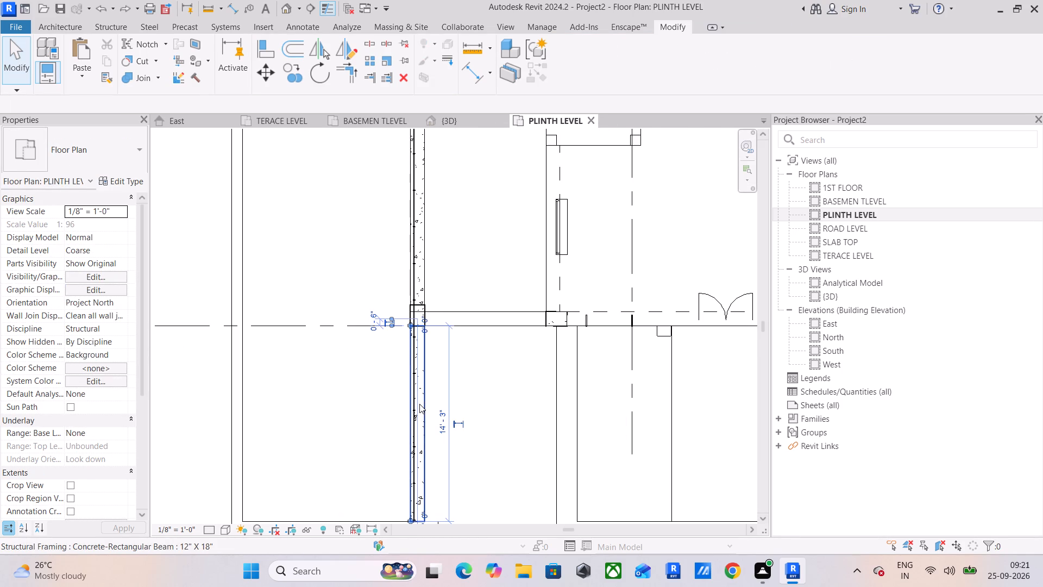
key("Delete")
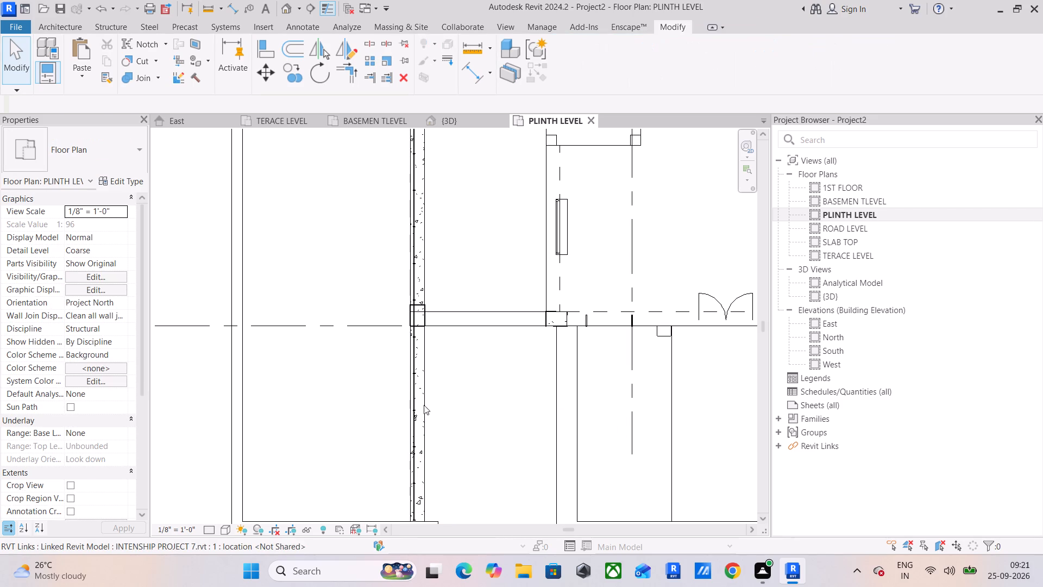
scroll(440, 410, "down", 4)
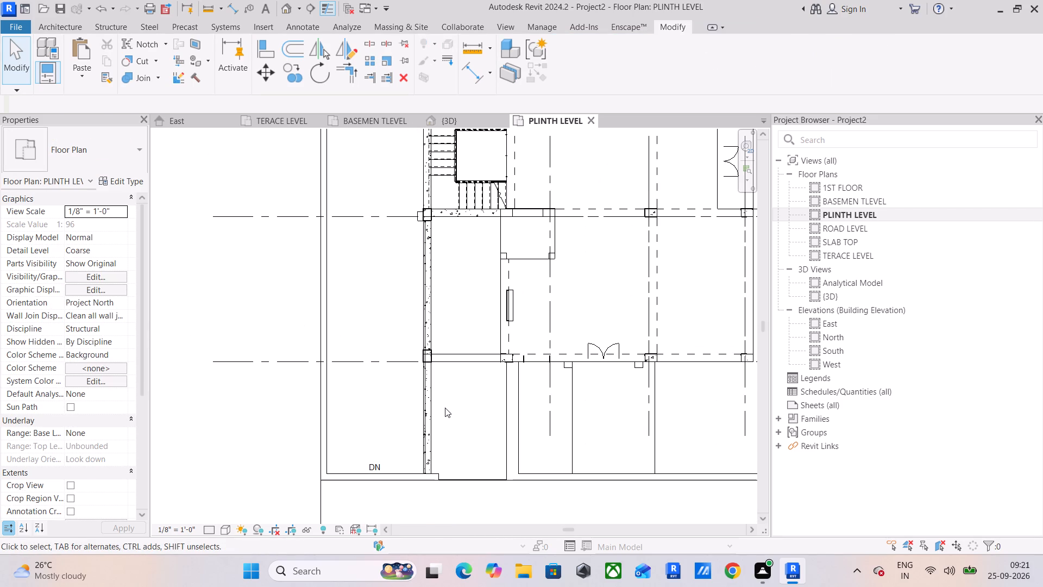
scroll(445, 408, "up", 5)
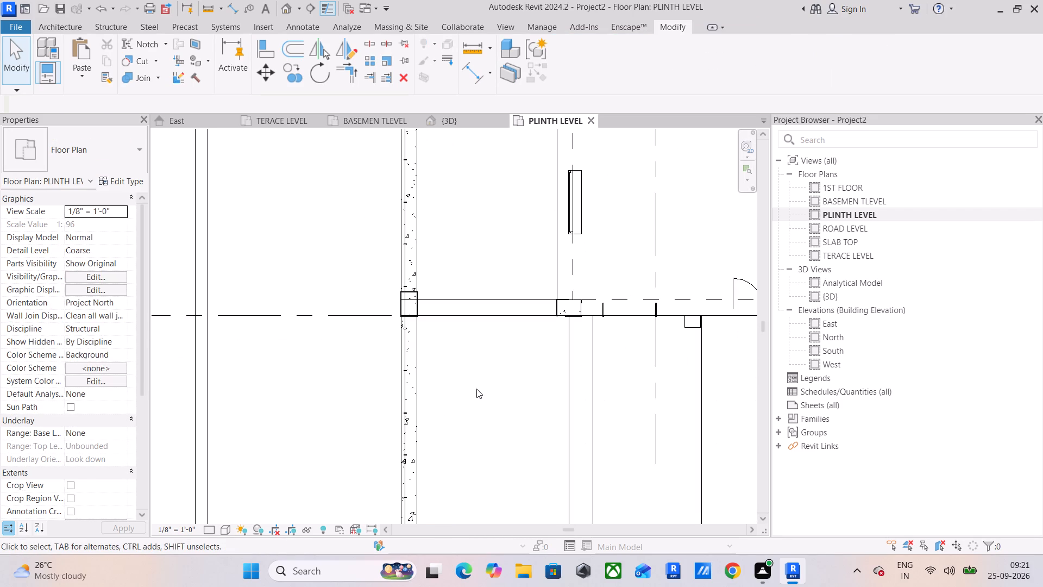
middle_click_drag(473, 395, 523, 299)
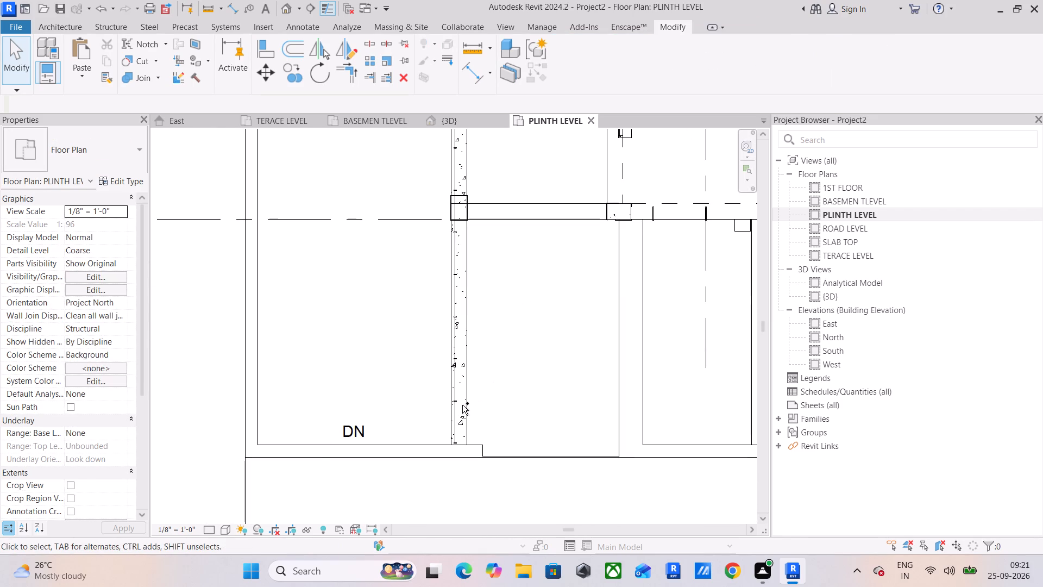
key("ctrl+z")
Examine the plinth beams and column junctions along row A, from grid 1 across to the grid 4 corner.
scroll(477, 397, "down", 2)
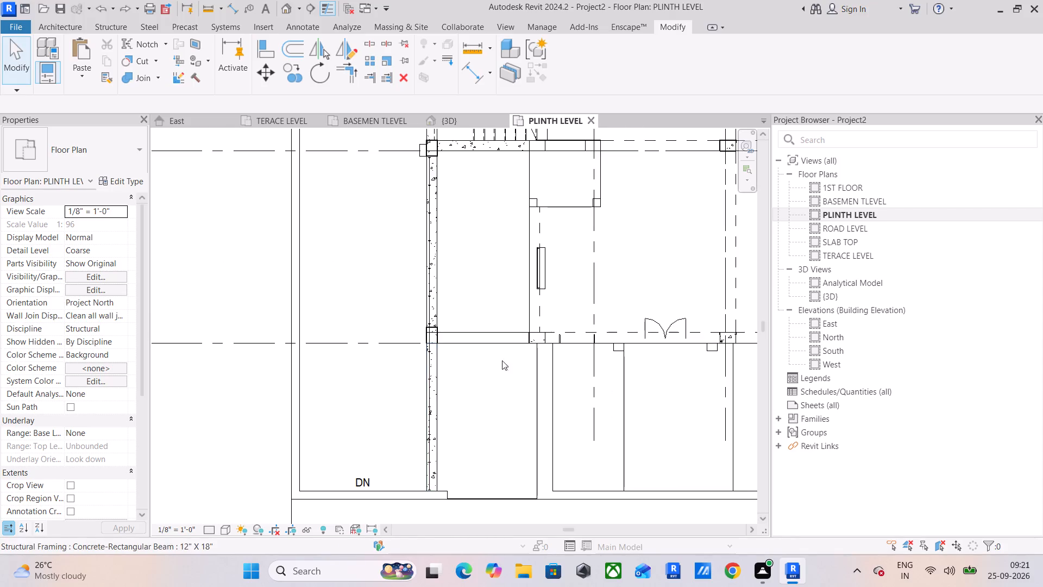
scroll(514, 350, "down", 2)
middle_click_drag(514, 350, 486, 536)
middle_click_drag(380, 240, 361, 426)
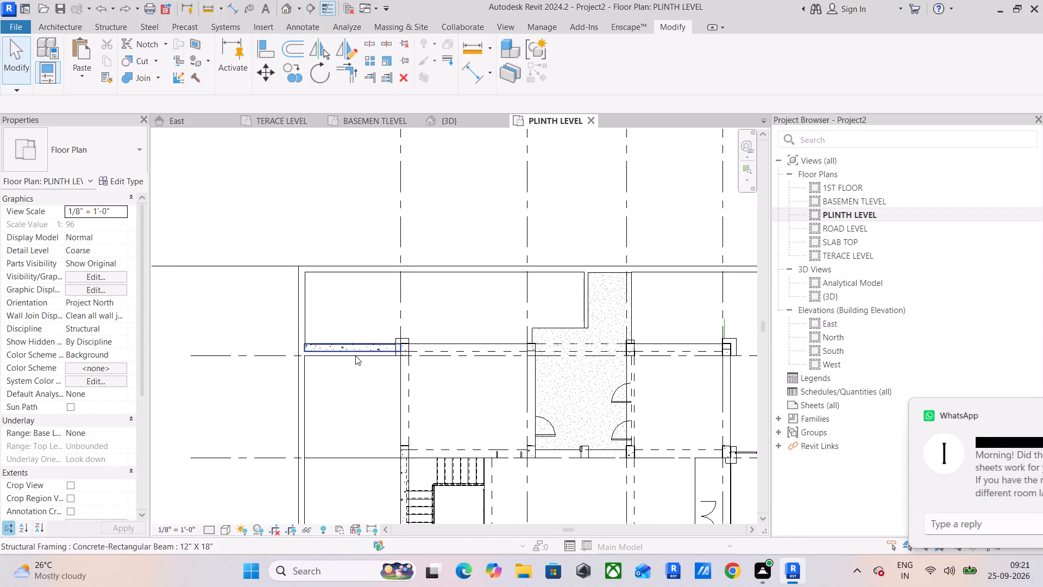
middle_click_drag(651, 340, 482, 344)
scroll(462, 302, "up", 4)
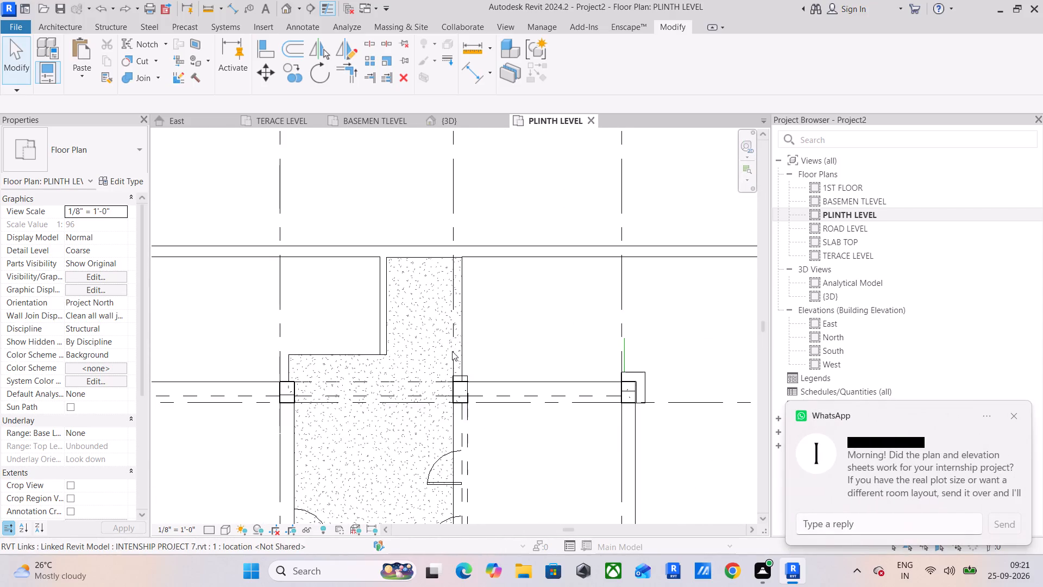
scroll(452, 351, "up", 4)
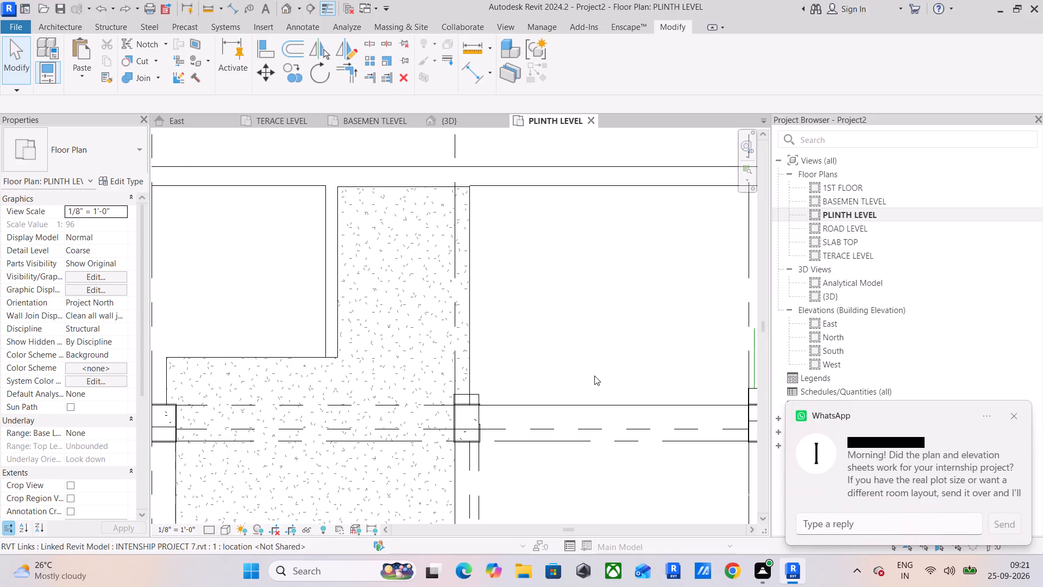
scroll(610, 397, "down", 3)
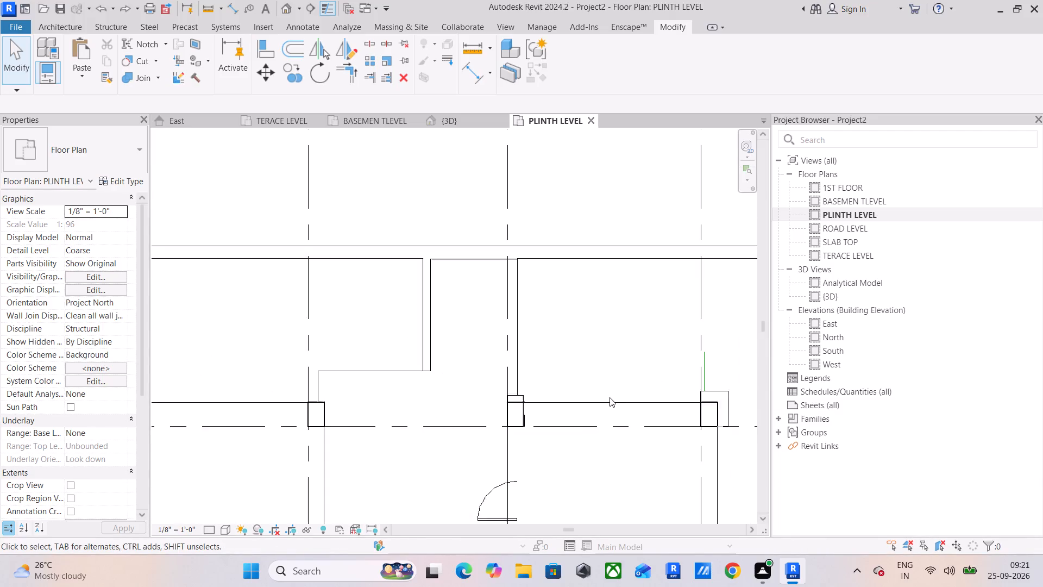
scroll(610, 397, "down", 1)
middle_click_drag(610, 397, 384, 385)
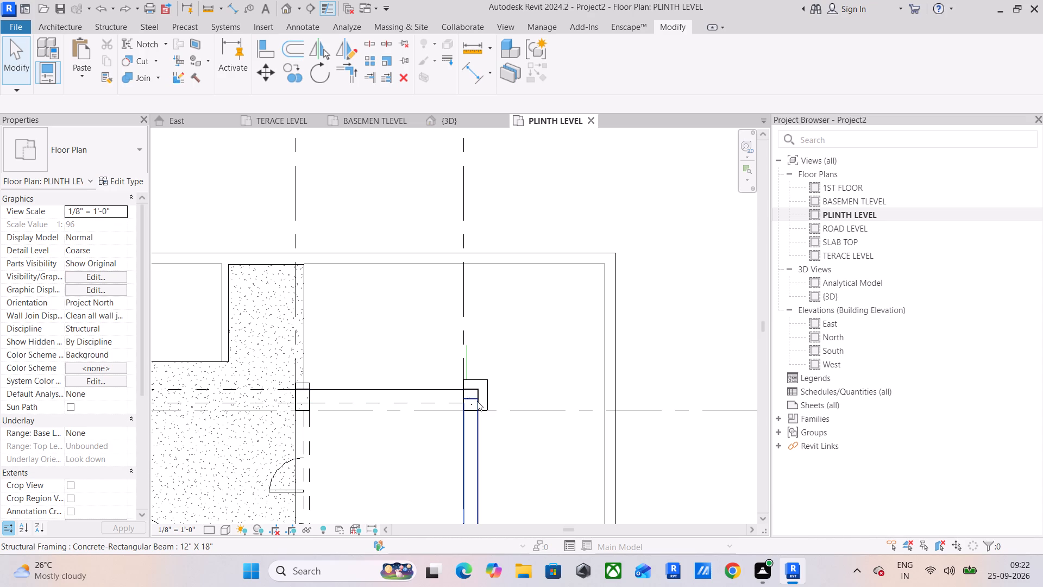
Examine the plinth beams and column junctions on rows B to D, including the grid 4 side and the grid 1 junction beside the staircase.
scroll(417, 415, "down", 3)
middle_click_drag(424, 408, 509, 289)
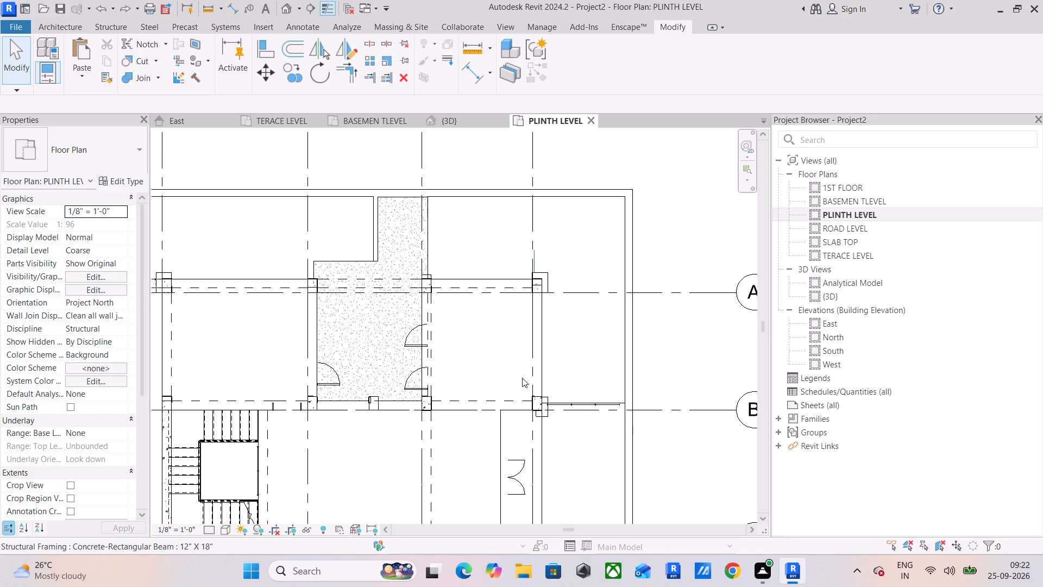
scroll(593, 398, "up", 9)
middle_click_drag(573, 409, 472, 364)
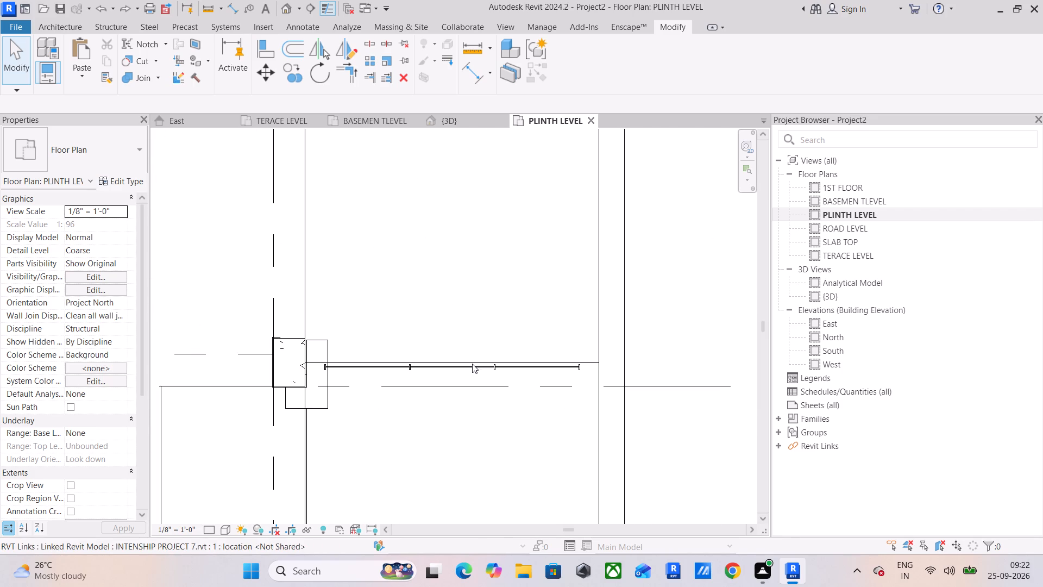
scroll(463, 391, "down", 6)
middle_click_drag(463, 391, 554, 290)
scroll(554, 289, "down", 5)
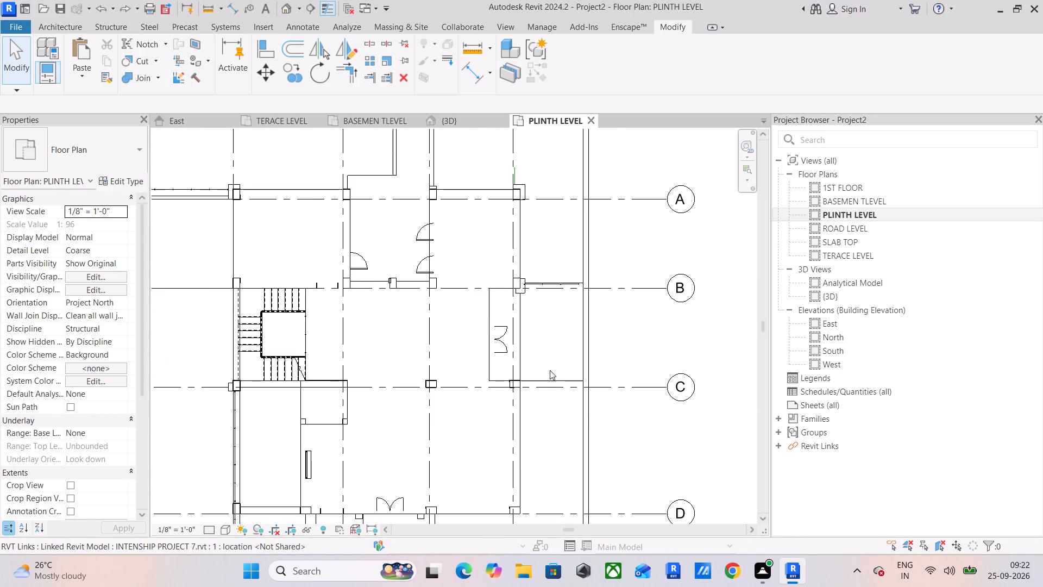
middle_click_drag(533, 407, 617, 266)
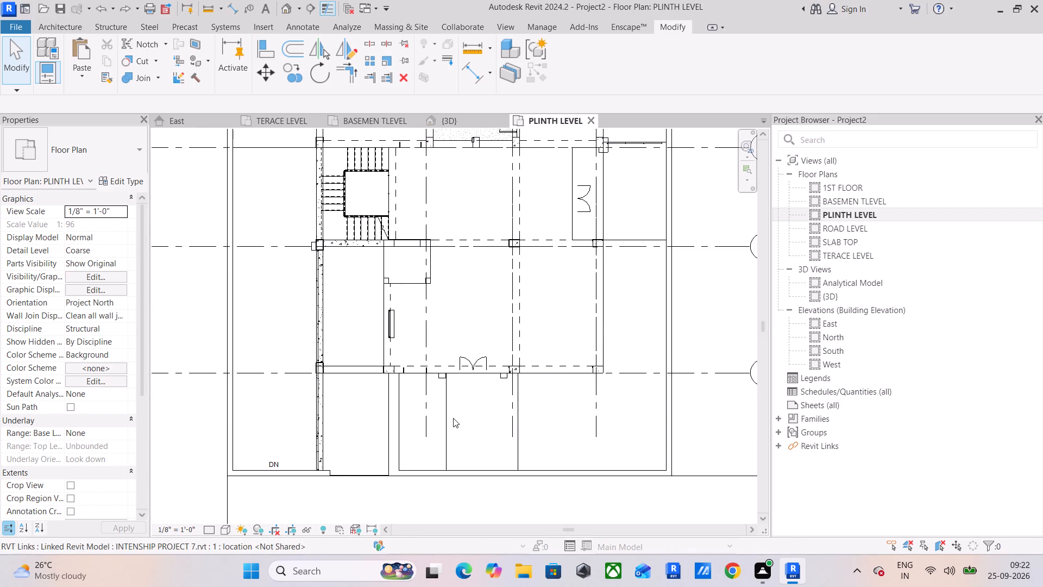
middle_click_drag(481, 401, 517, 509)
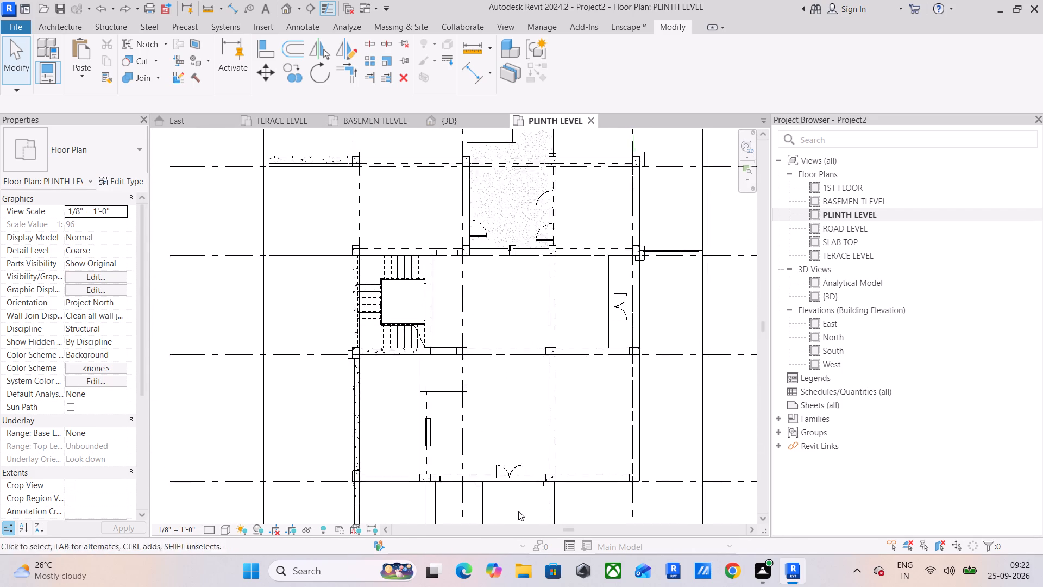
scroll(354, 391, "up", 9)
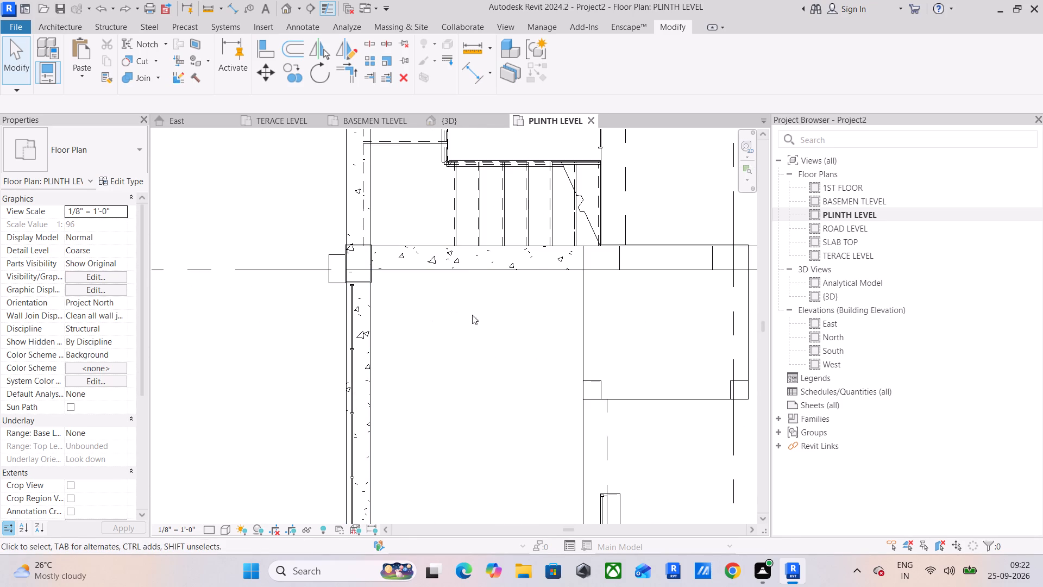
scroll(461, 396, "down", 9)
middle_click_drag(469, 394, 457, 411)
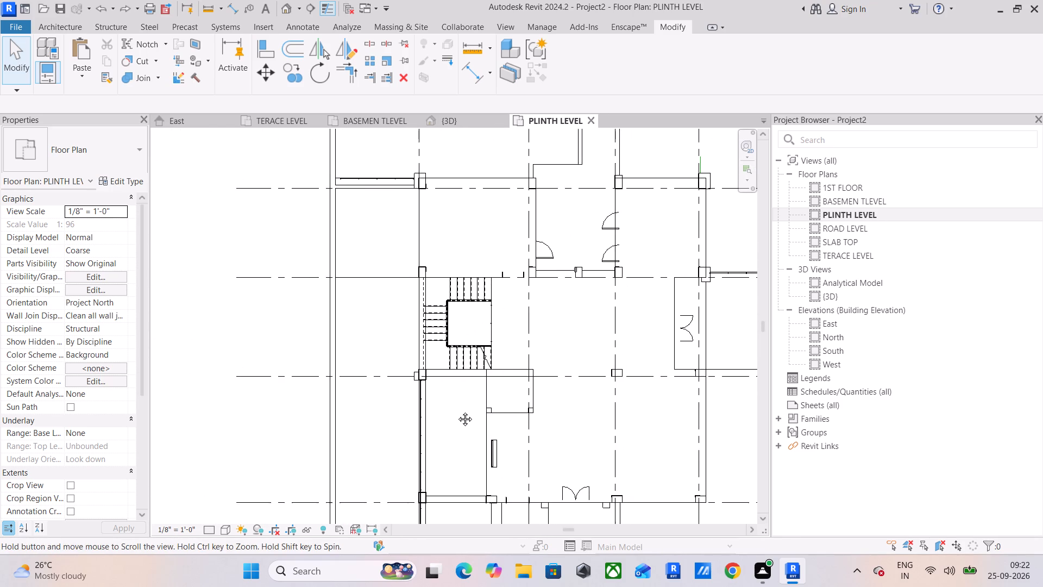
middle_click_drag(457, 411, 458, 411)
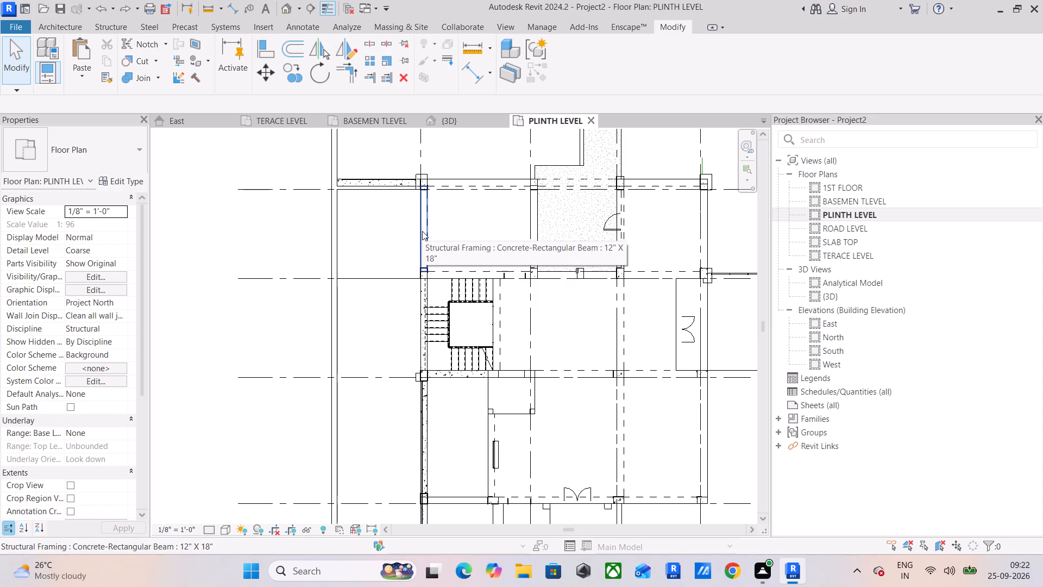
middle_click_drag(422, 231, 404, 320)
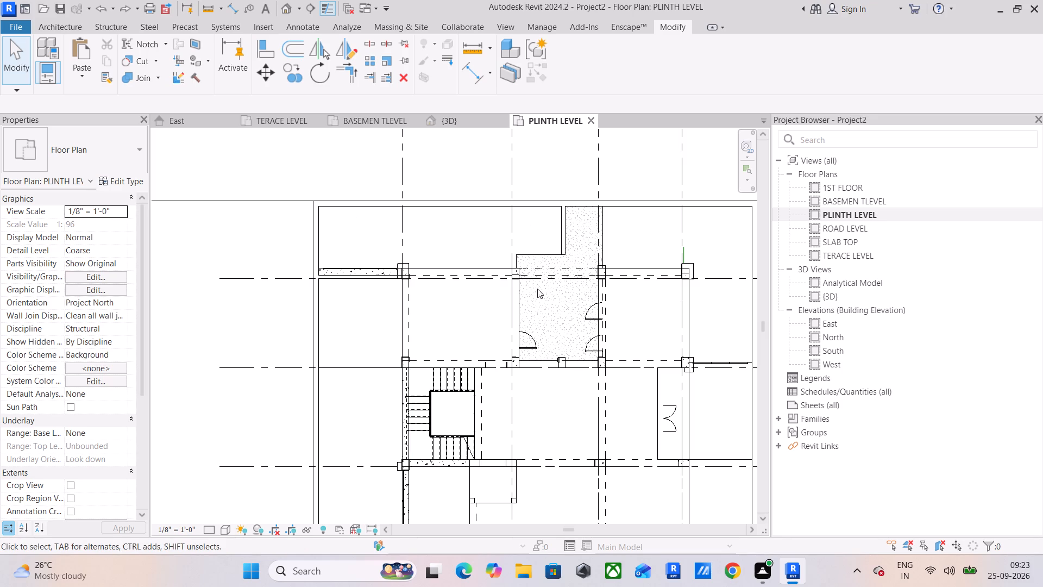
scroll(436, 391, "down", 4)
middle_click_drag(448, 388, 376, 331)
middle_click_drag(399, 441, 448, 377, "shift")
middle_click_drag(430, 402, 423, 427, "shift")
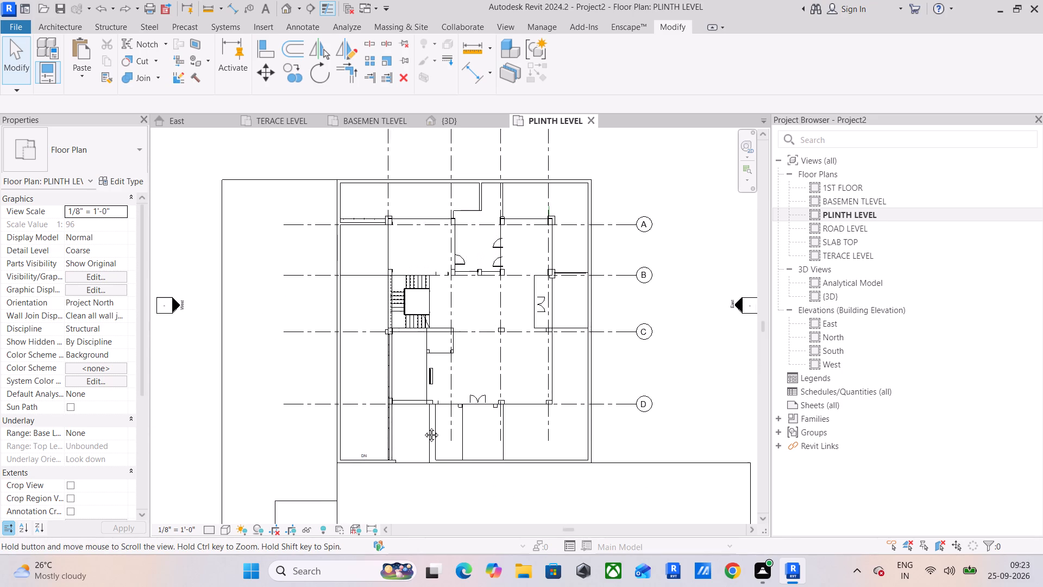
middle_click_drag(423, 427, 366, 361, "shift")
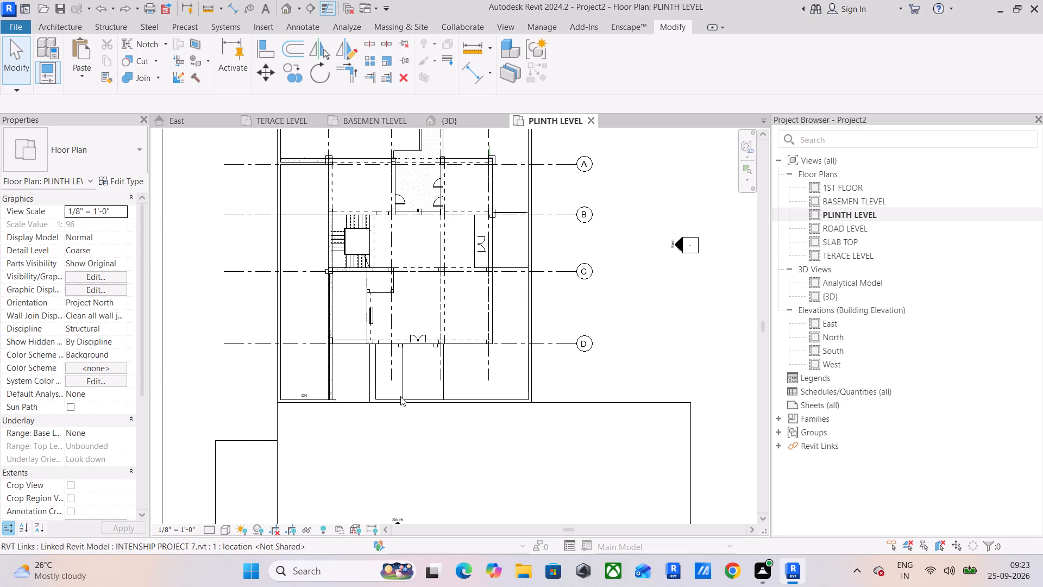
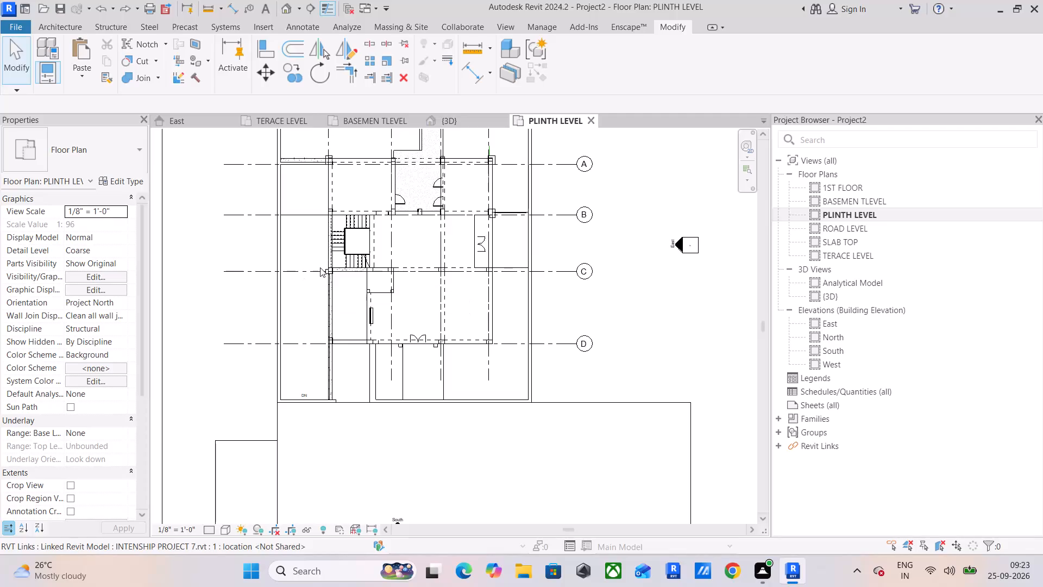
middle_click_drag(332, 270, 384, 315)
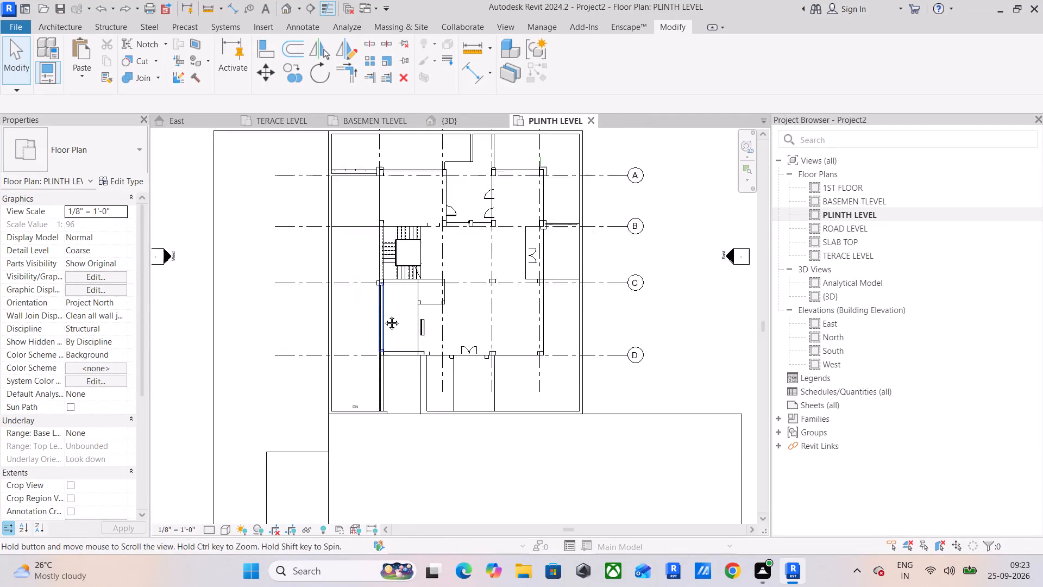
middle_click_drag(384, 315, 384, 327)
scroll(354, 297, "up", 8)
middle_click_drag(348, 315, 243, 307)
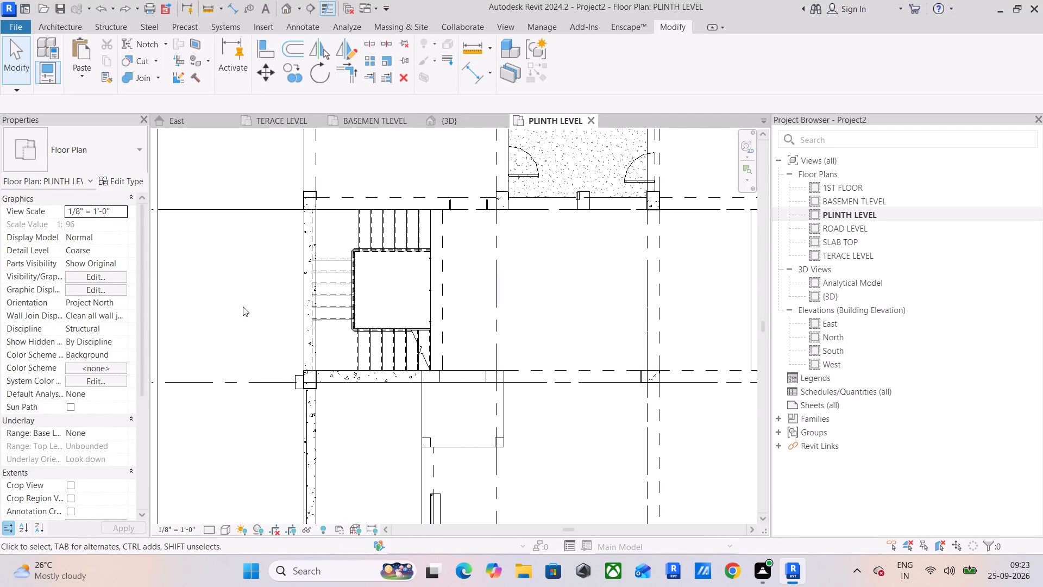
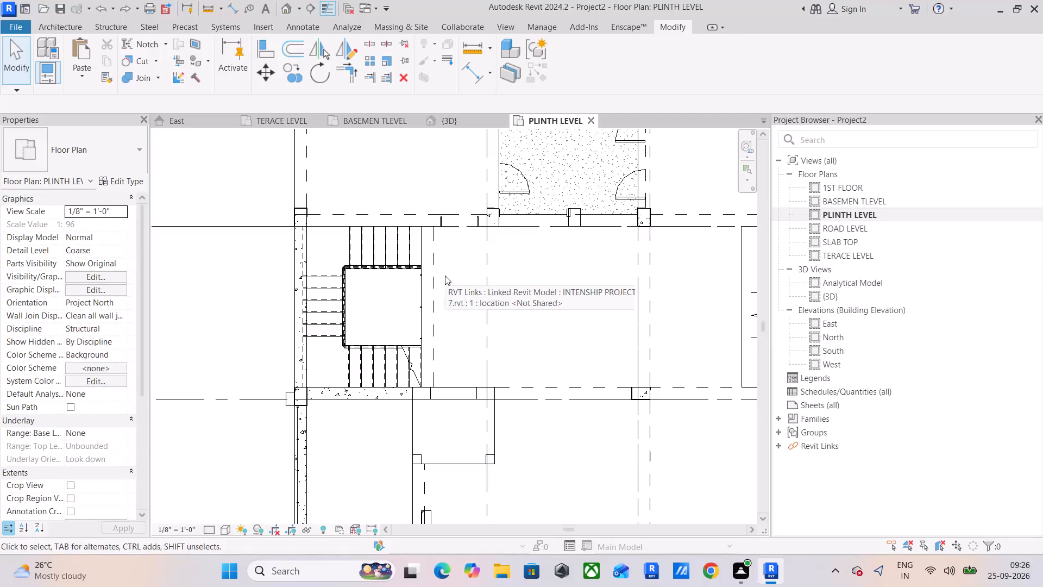
Examine the beam layout on the PLINTH LEVEL plan and compare it with the BASEMEN TLEVEL plan.
scroll(469, 274, "down", 3)
middle_click_drag(491, 265, 382, 296)
scroll(393, 288, "down", 3)
middle_click_drag(419, 290, 468, 279)
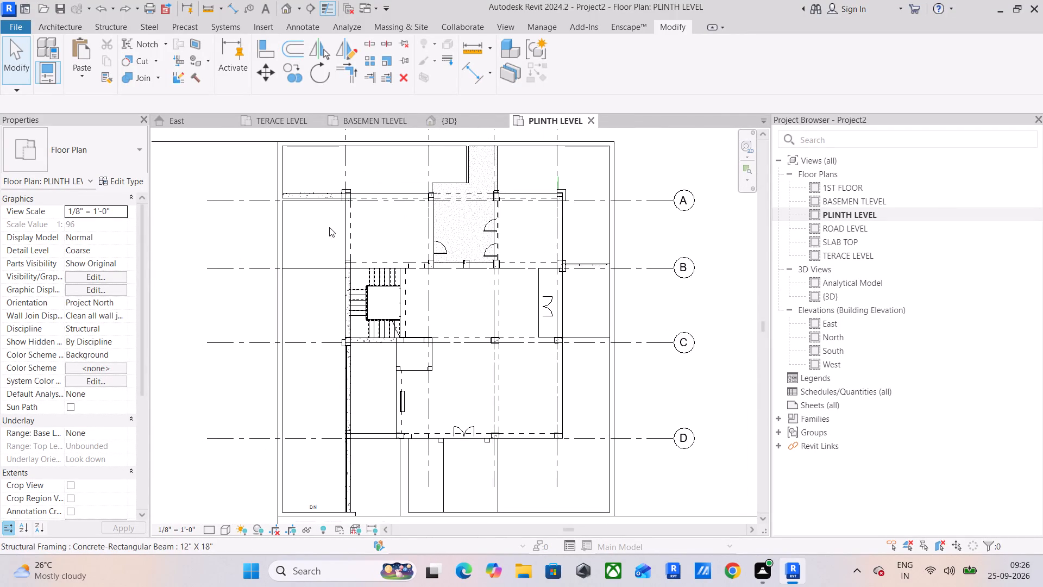
middle_click_drag(342, 235, 353, 216, "shift")
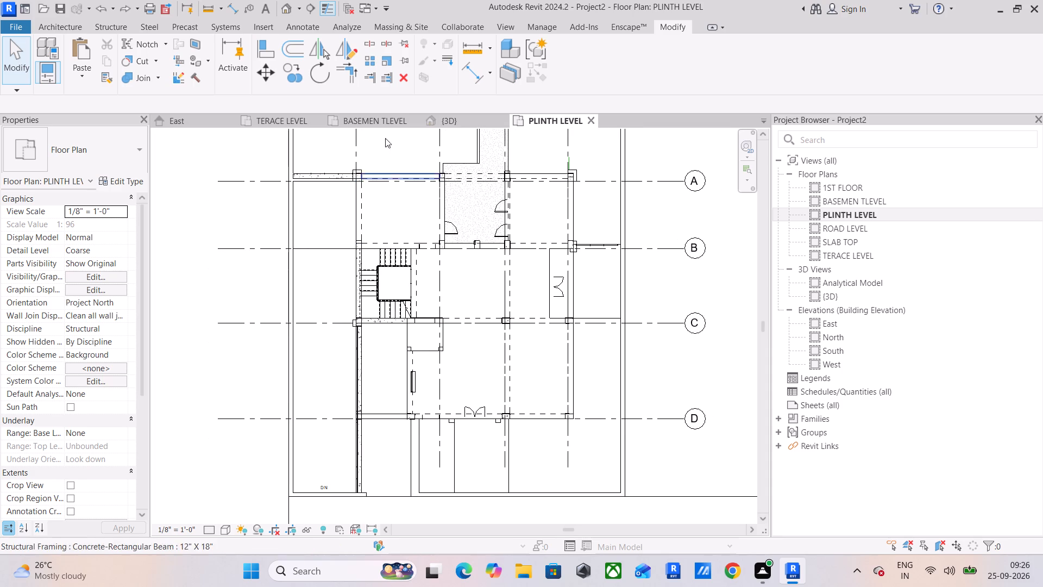
left_click(362, 117)
middle_click_drag(491, 246, 400, 249)
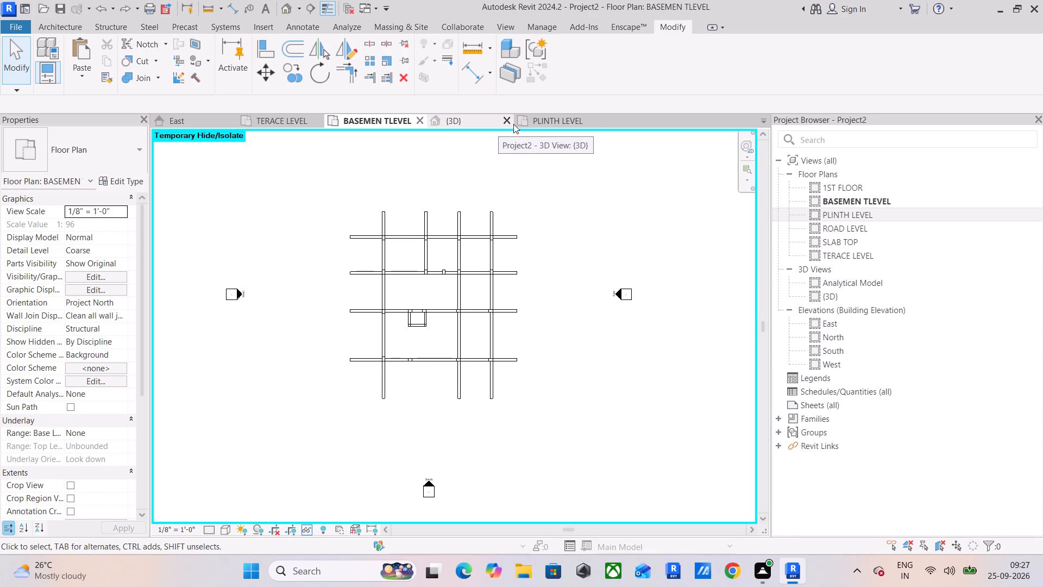
left_click(546, 121)
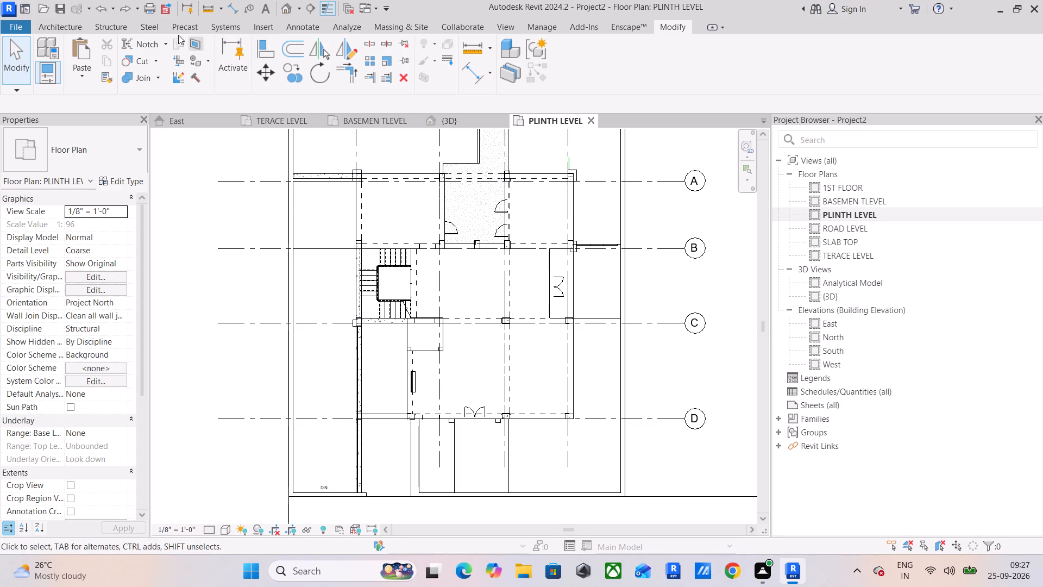
Start a structural foundation slab on the plinth level and save the project as INTENSHIP PROJECT 7 STRUCURE DESIGN.
left_click(112, 30)
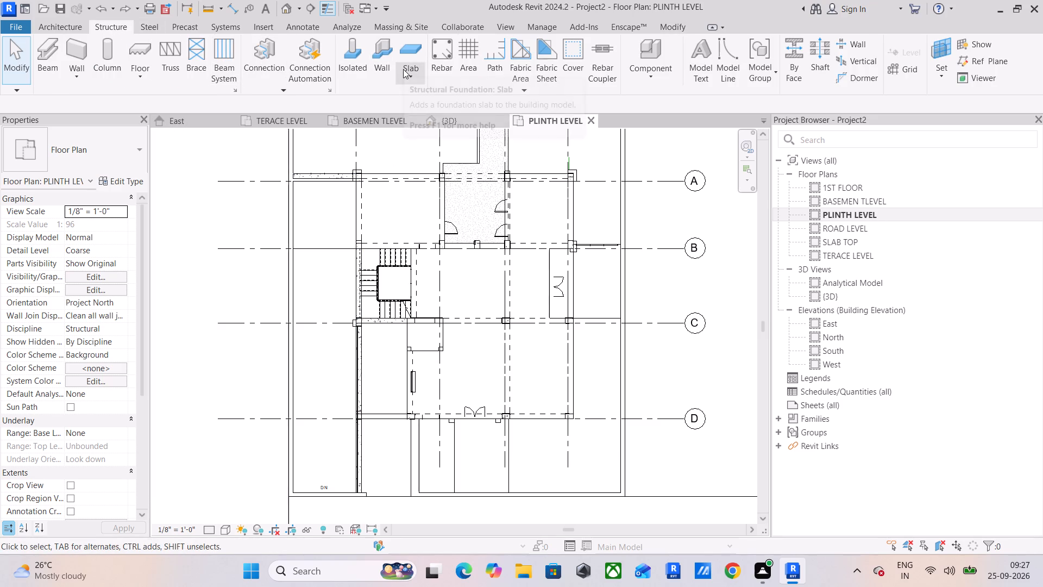
left_click(403, 69)
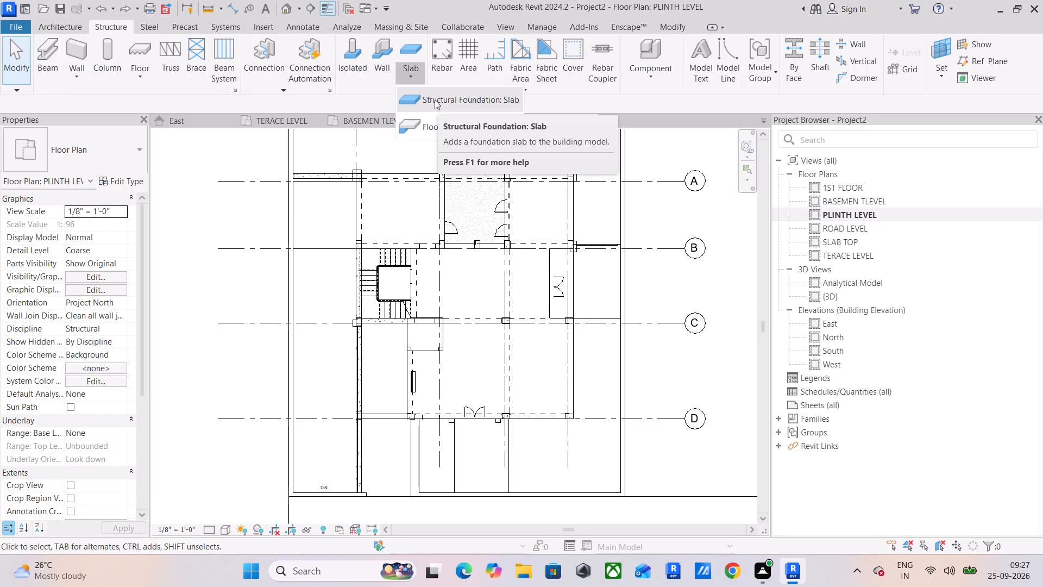
left_click(435, 100)
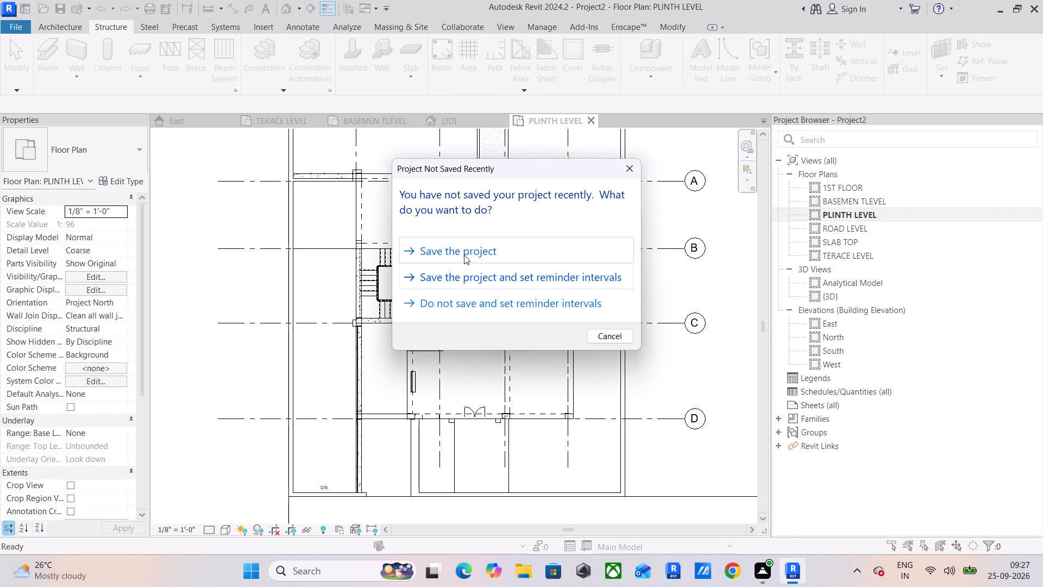
left_click(464, 255)
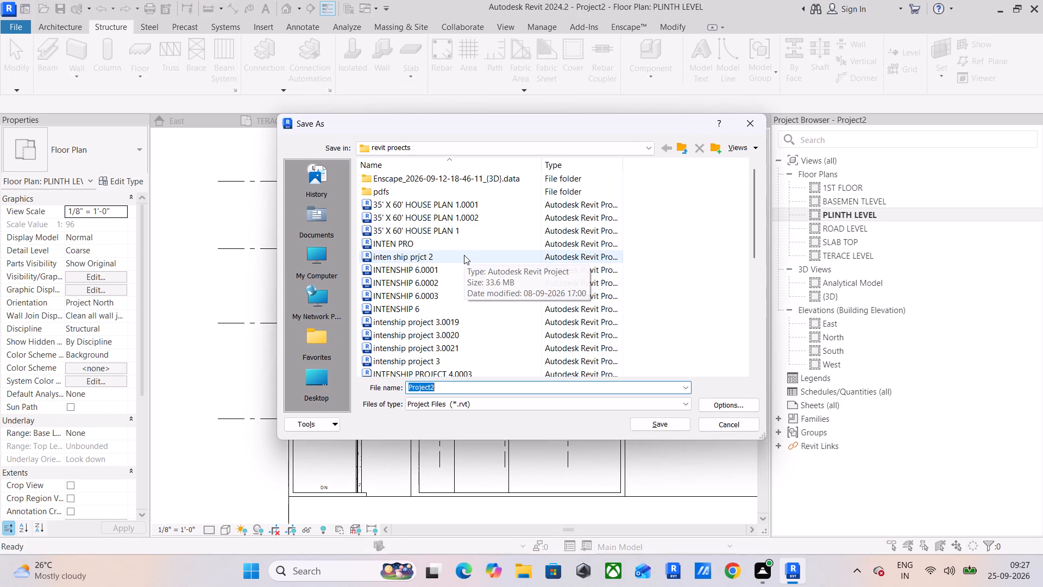
type("INTE")
type("NSHIP PROH")
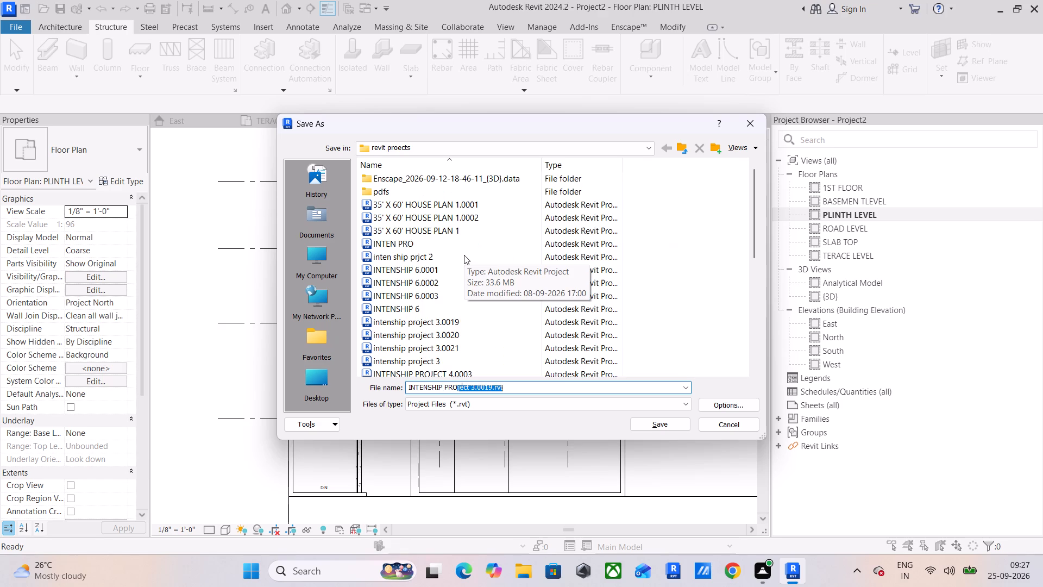
key("BackSpace")
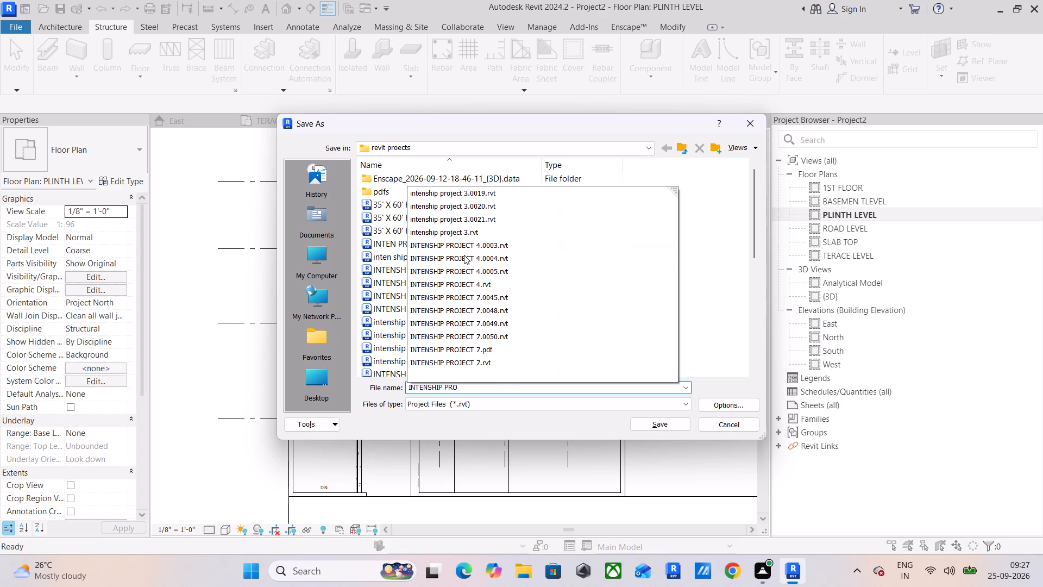
type("JECT")
key("space")
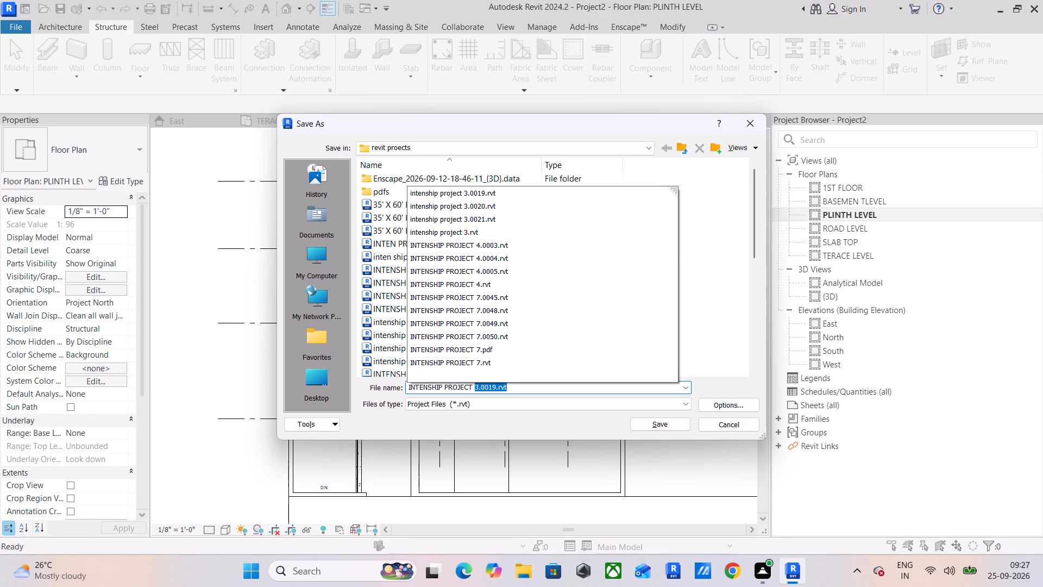
type("7 STRUCURE PLAN")
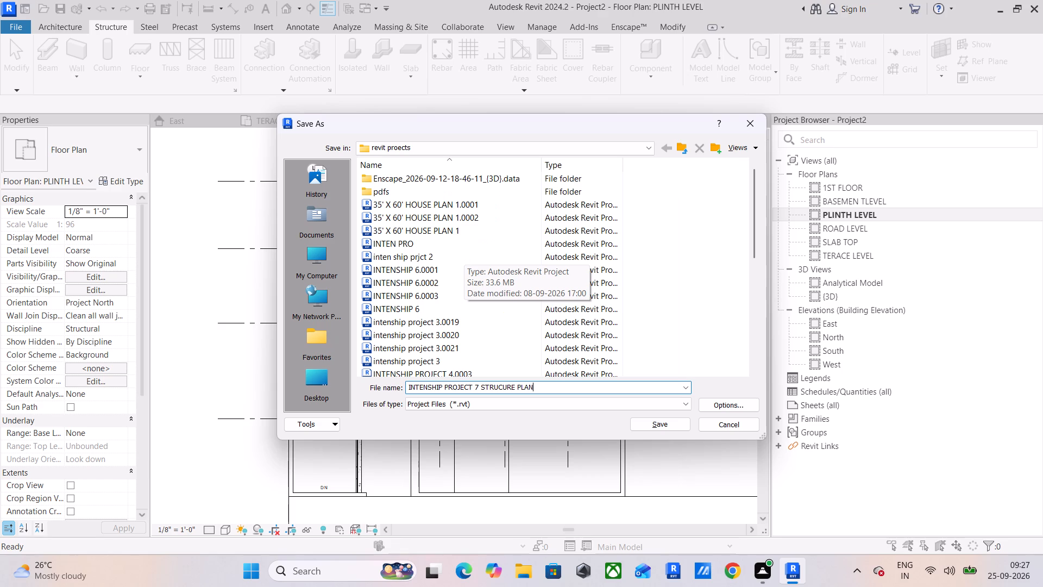
key("BackSpace")
key("BackSpace")
key("BackSpace")
key("BackSpace")
type("DESIG")
key("n")
key("Return")
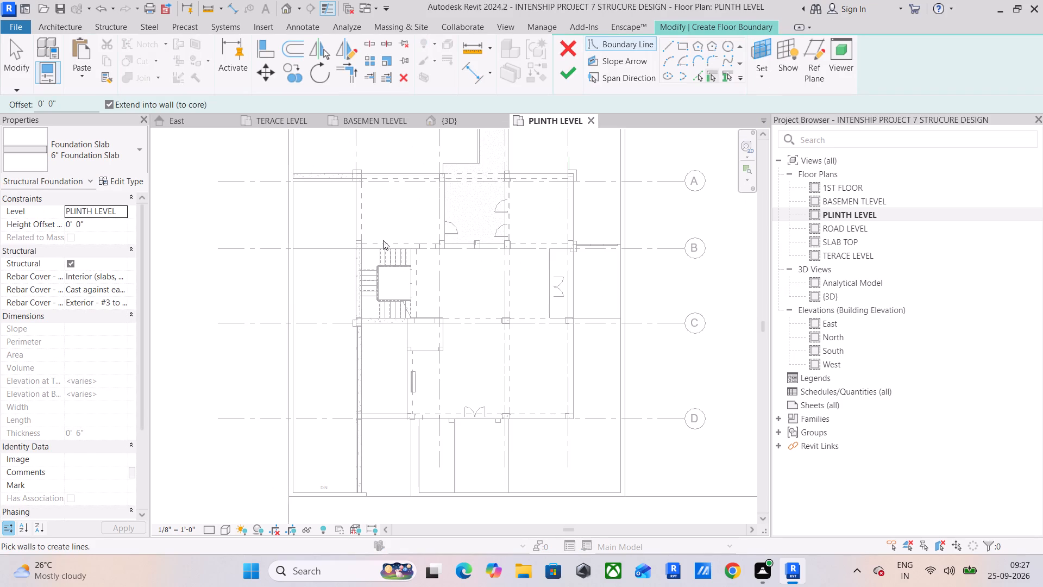
Create the 6" foundation slab with a rectangular boundary about 42' by 47' 6" around the column grid from A to D.
left_click(683, 45)
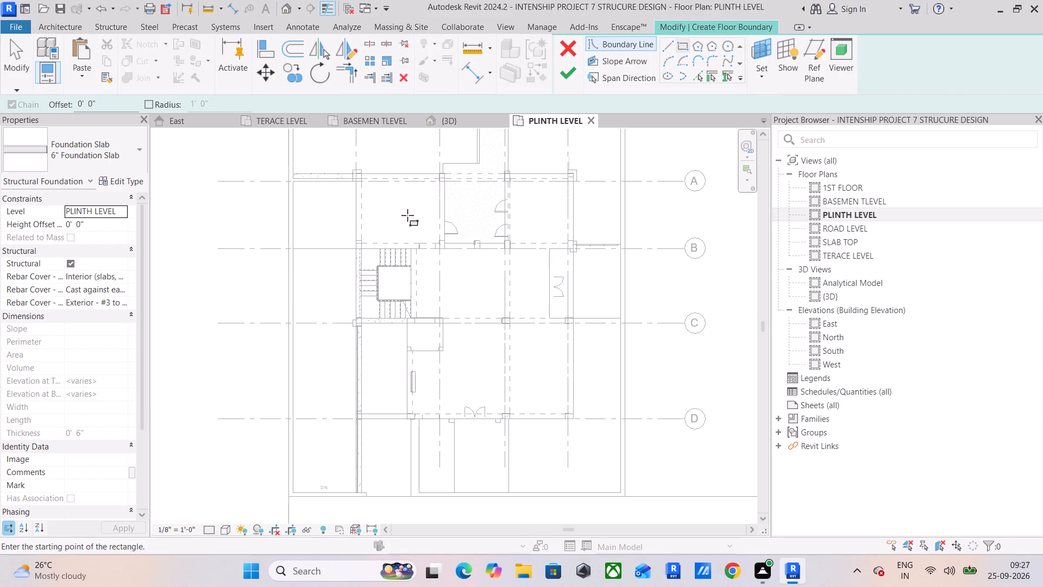
scroll(363, 191, "up", 8)
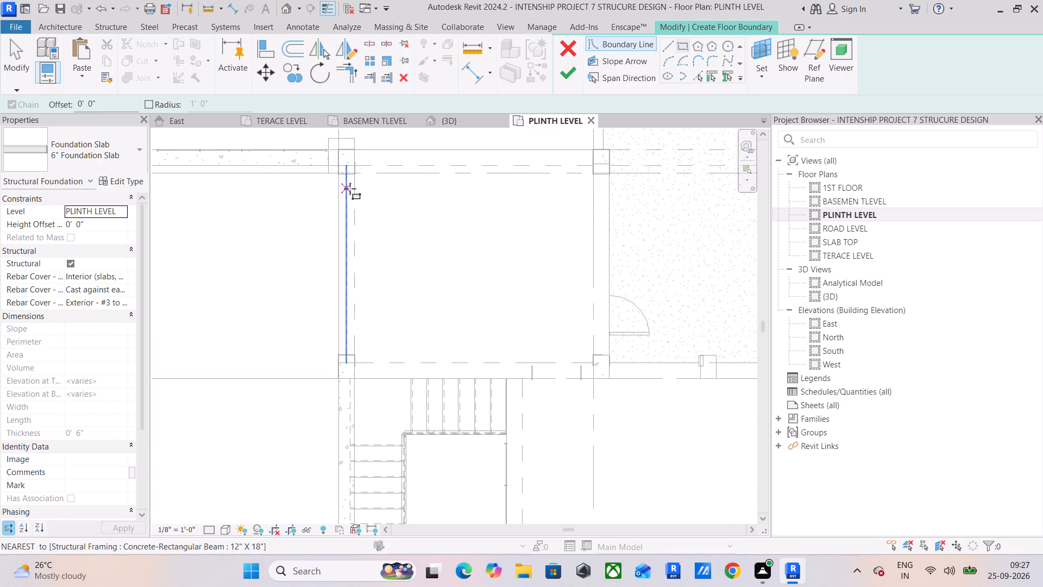
scroll(350, 189, "up", 1)
middle_click_drag(350, 188, 397, 210)
scroll(382, 176, "up", 5)
middle_click_drag(382, 176, 400, 261)
scroll(406, 242, "up", 5)
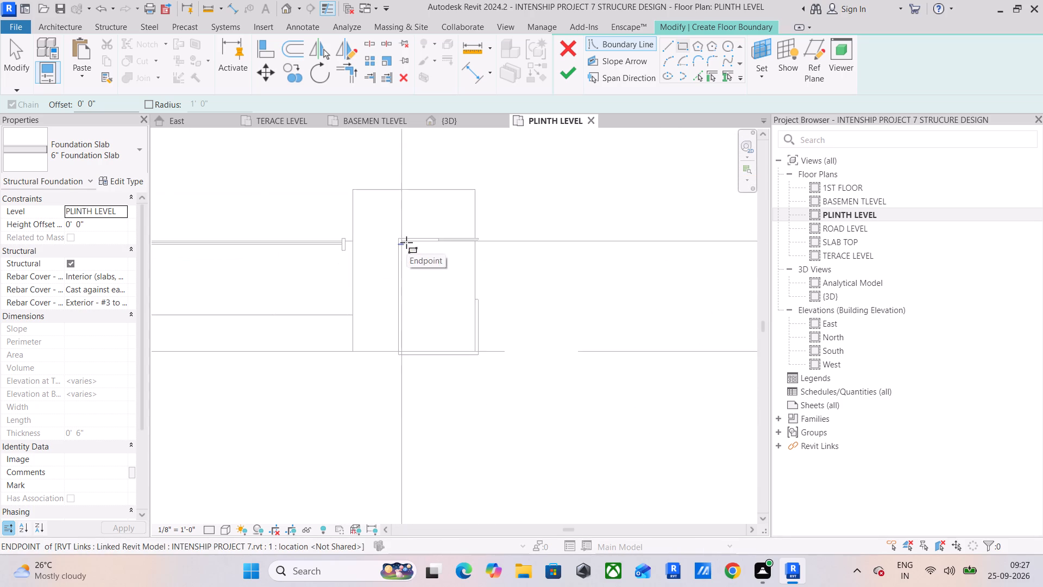
scroll(406, 242, "up", 5)
left_click_drag(389, 234, 397, 247)
scroll(504, 311, "down", 10)
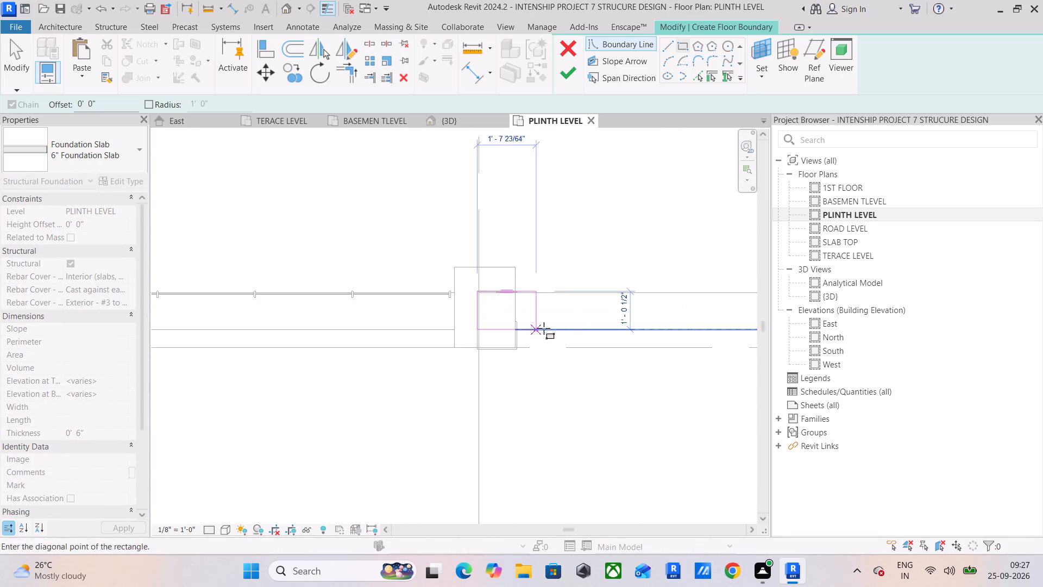
middle_click_drag(546, 328, 327, 243)
scroll(325, 242, "down", 10)
middle_click_drag(445, 315, 442, 228)
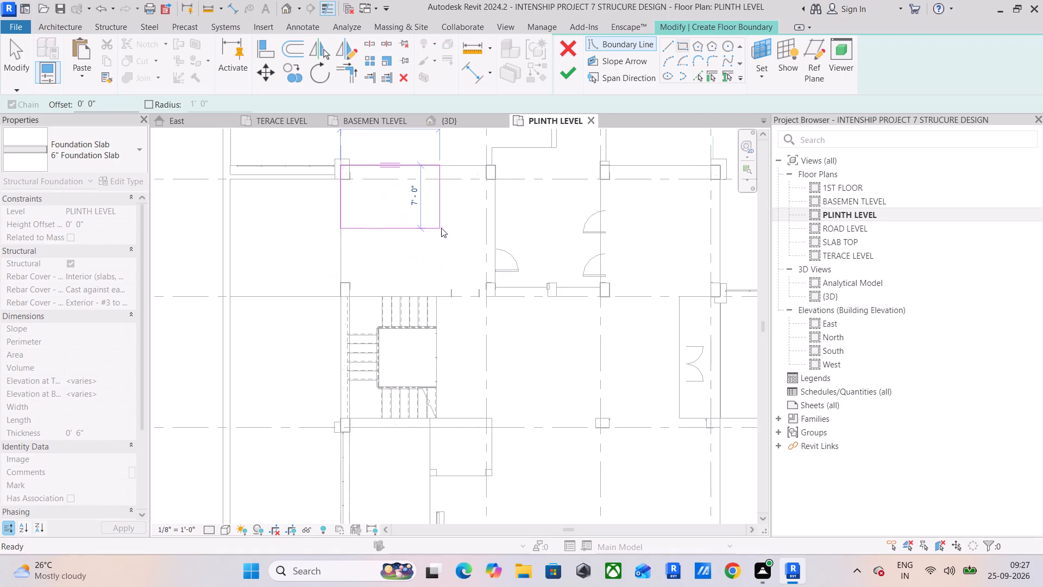
scroll(443, 263, "down", 4)
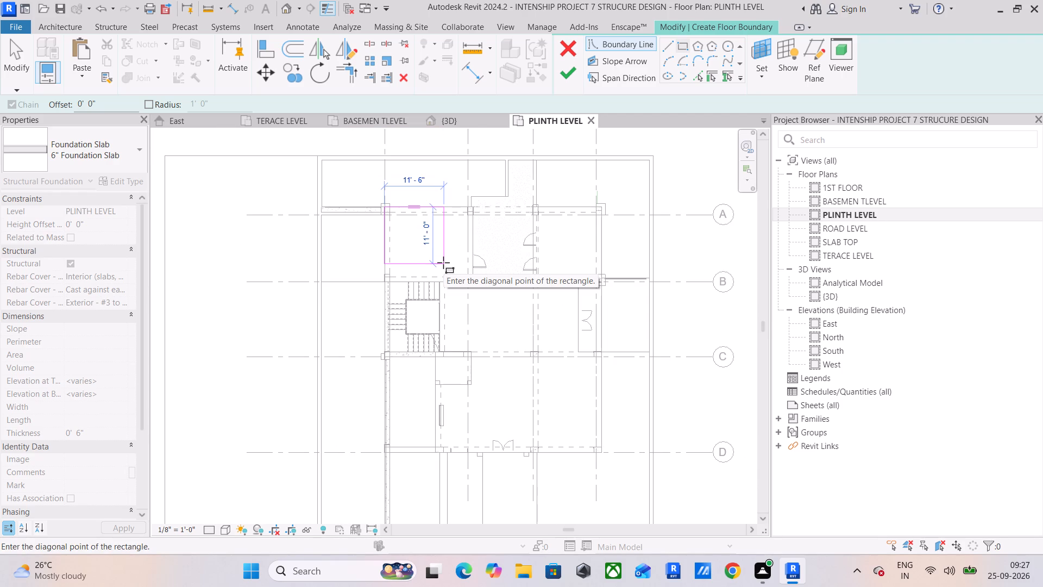
middle_click_drag(563, 397, 539, 275)
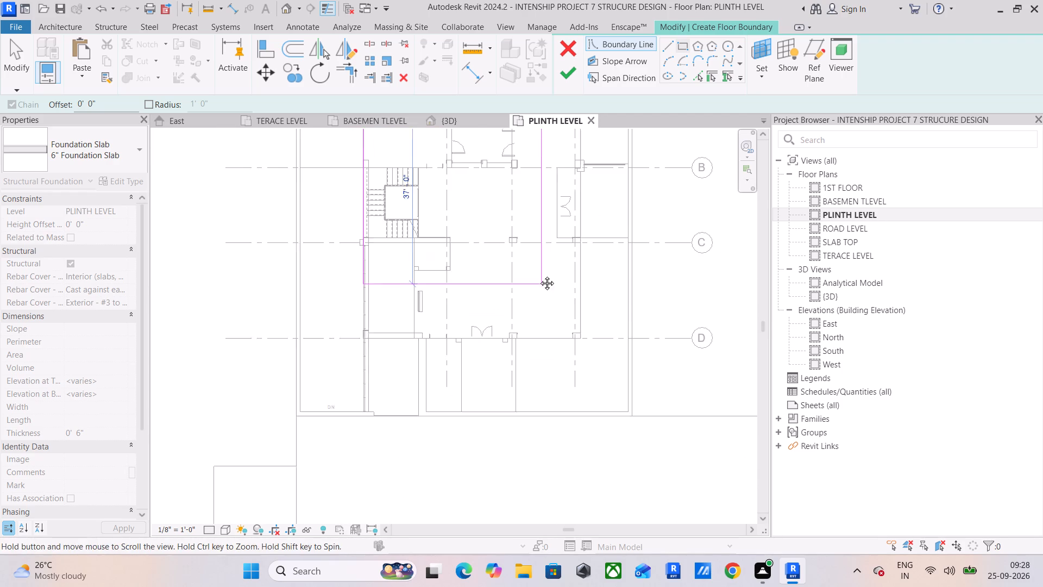
middle_click_drag(539, 275, 539, 274)
scroll(581, 326, "up", 10)
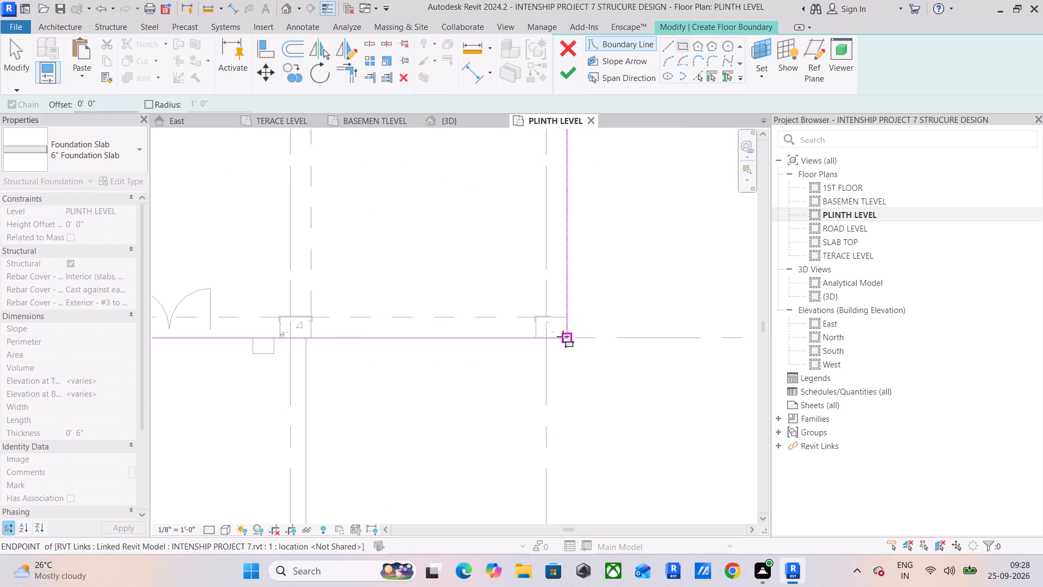
left_click(563, 340)
scroll(562, 279, "down", 6)
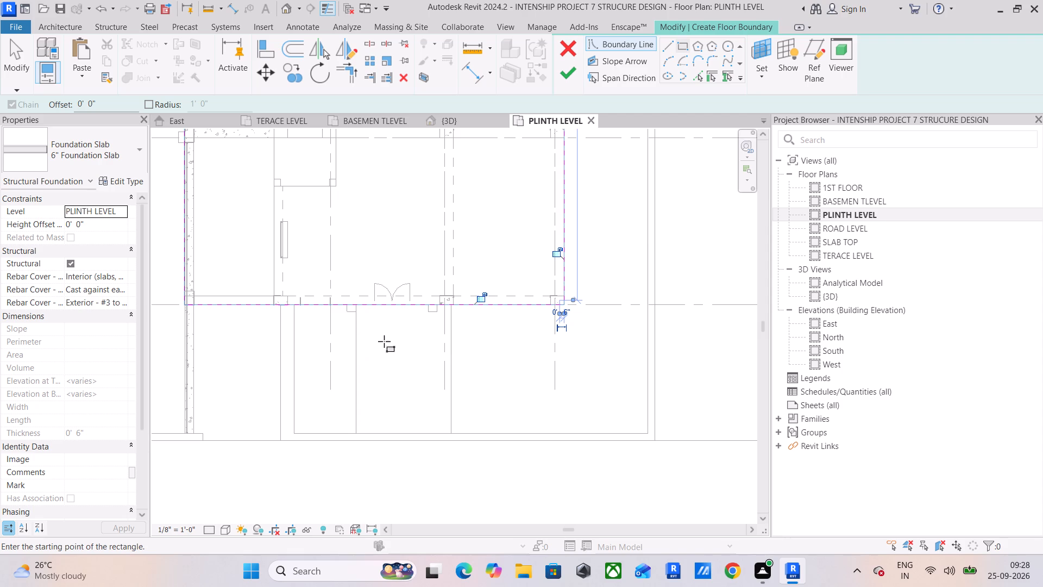
scroll(384, 338, "down", 4)
middle_click_drag(392, 339, 497, 377)
middle_click_drag(481, 315, 475, 373)
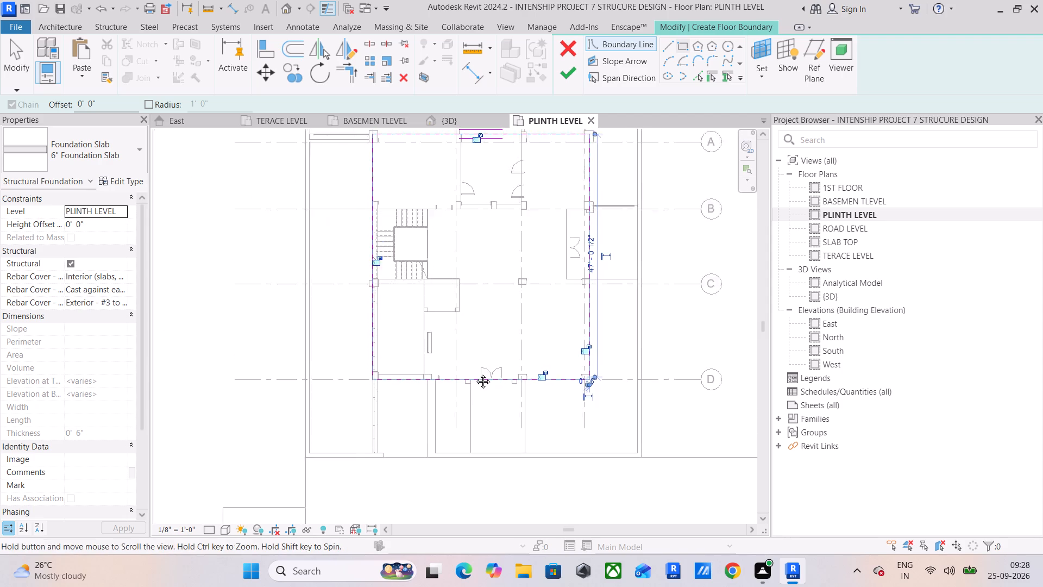
middle_click_drag(475, 373, 467, 422)
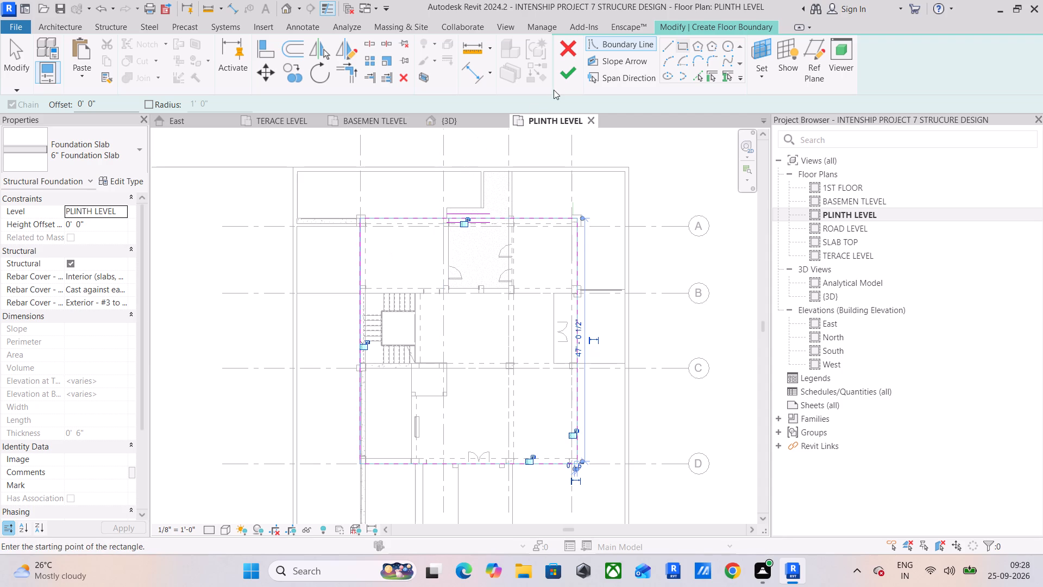
left_click(568, 73)
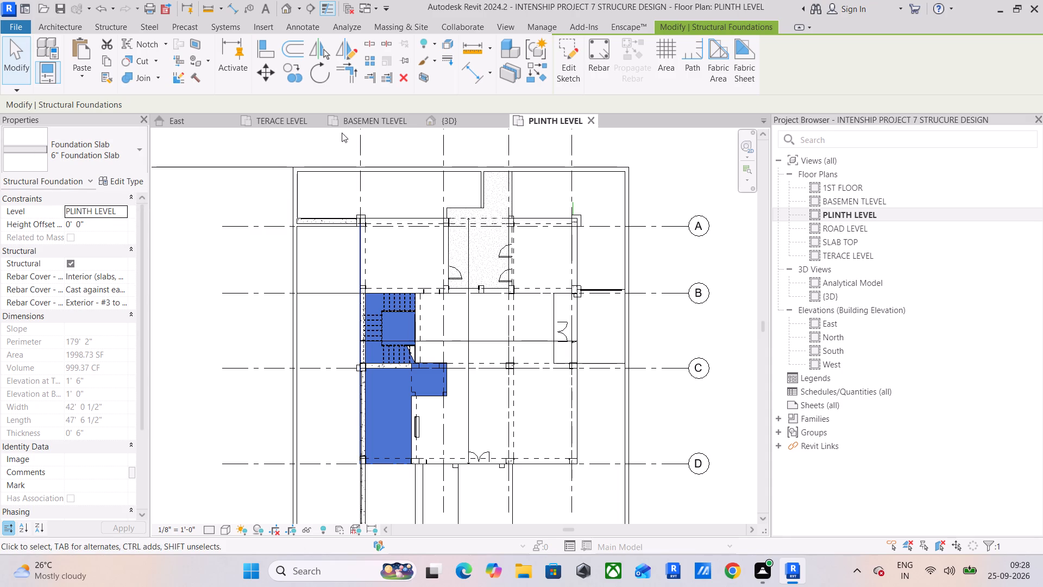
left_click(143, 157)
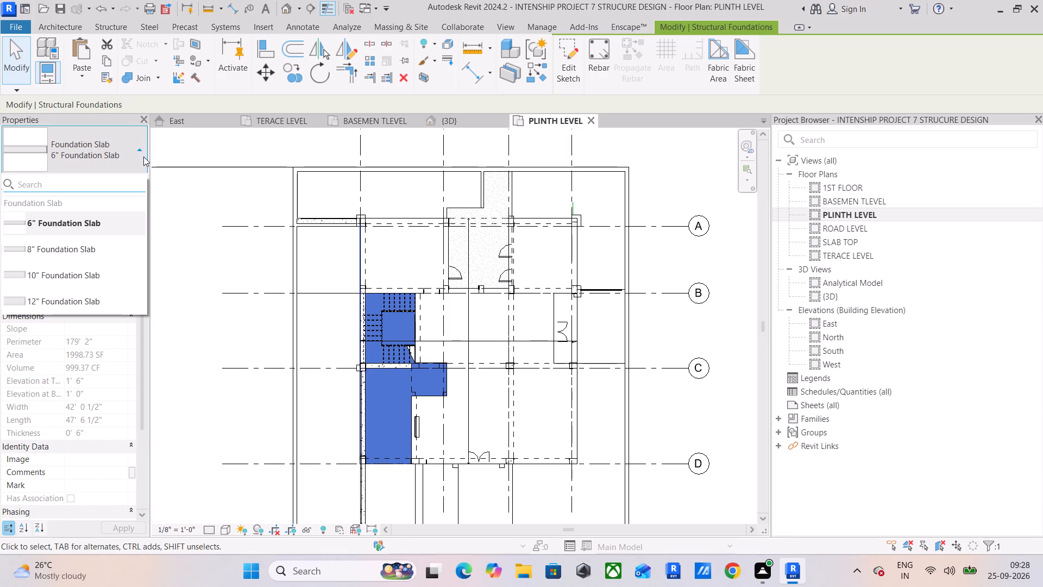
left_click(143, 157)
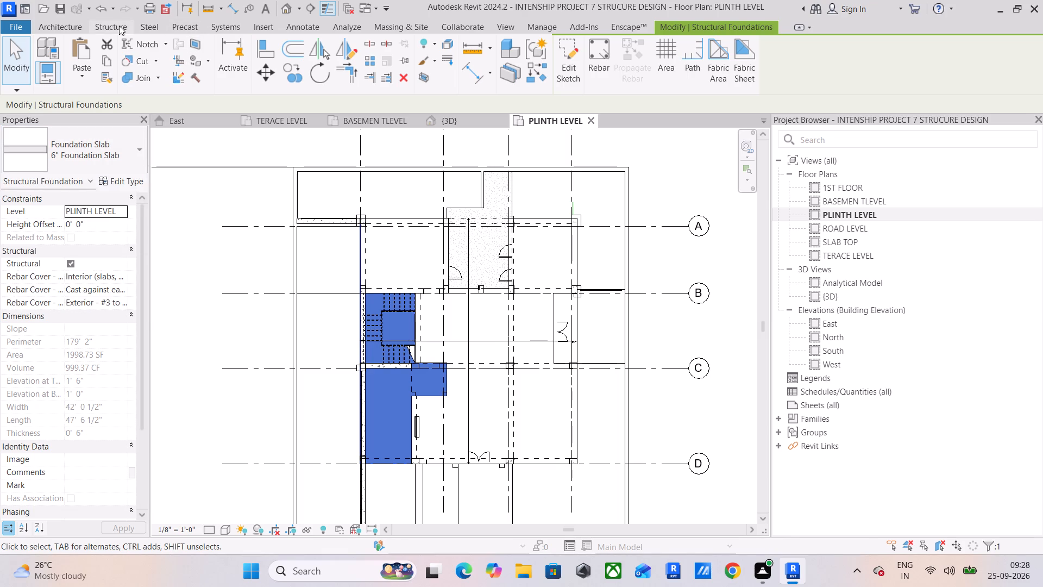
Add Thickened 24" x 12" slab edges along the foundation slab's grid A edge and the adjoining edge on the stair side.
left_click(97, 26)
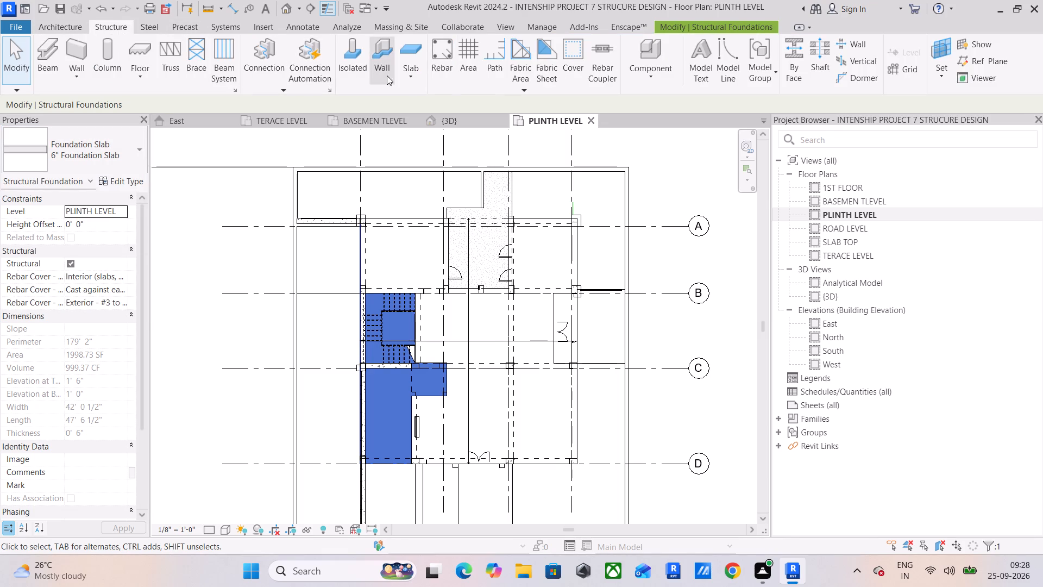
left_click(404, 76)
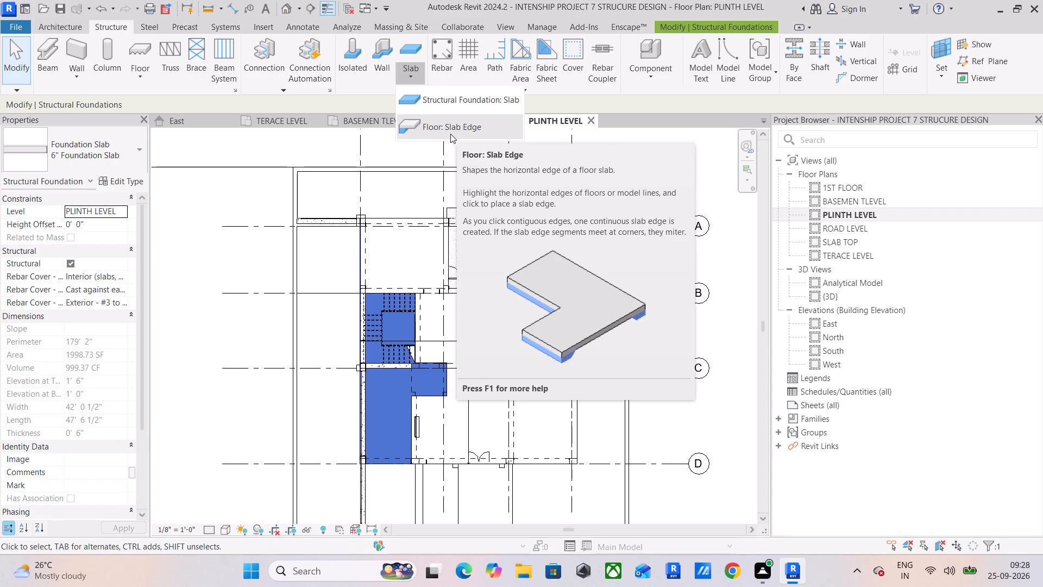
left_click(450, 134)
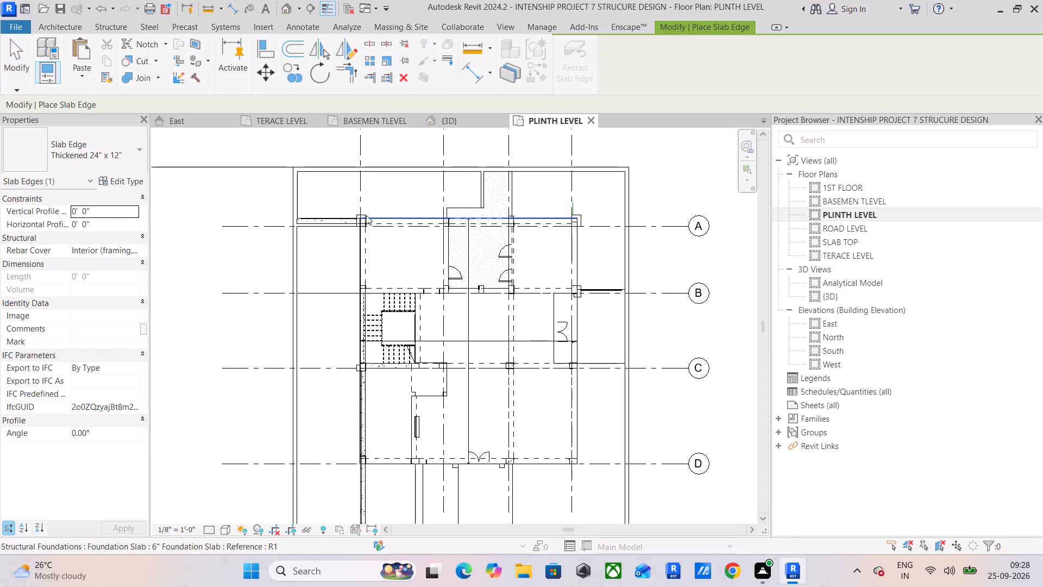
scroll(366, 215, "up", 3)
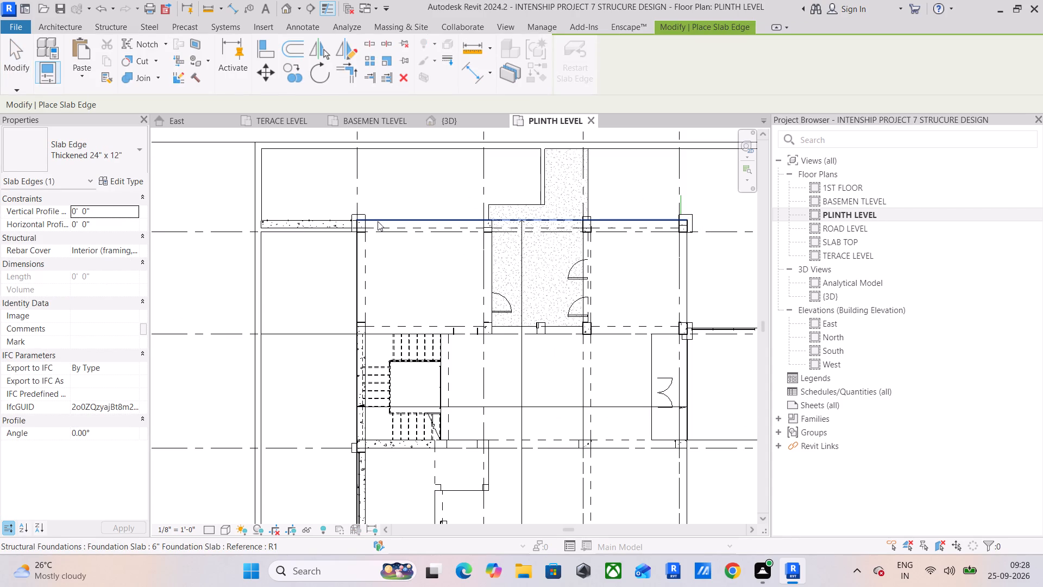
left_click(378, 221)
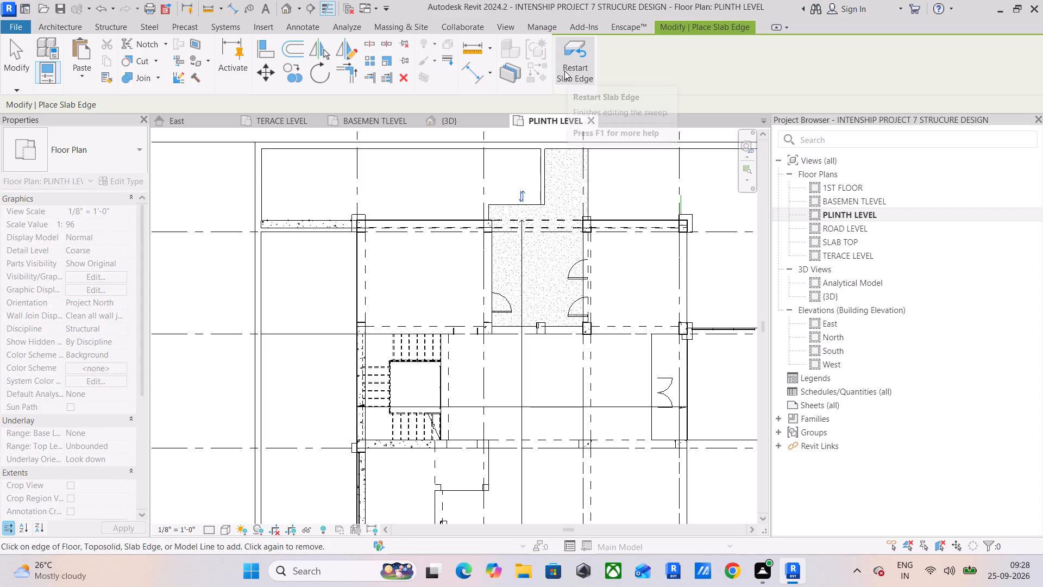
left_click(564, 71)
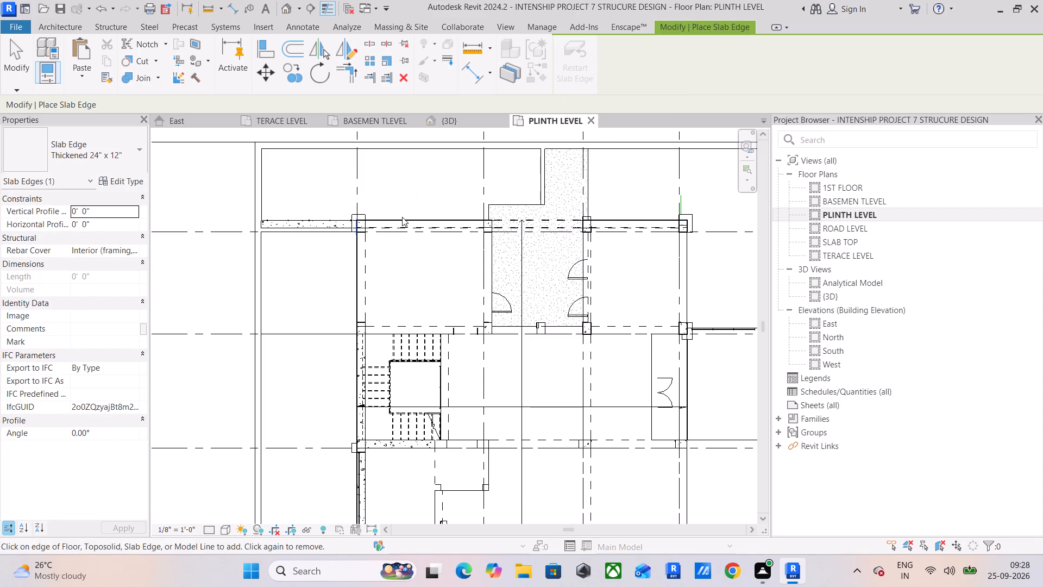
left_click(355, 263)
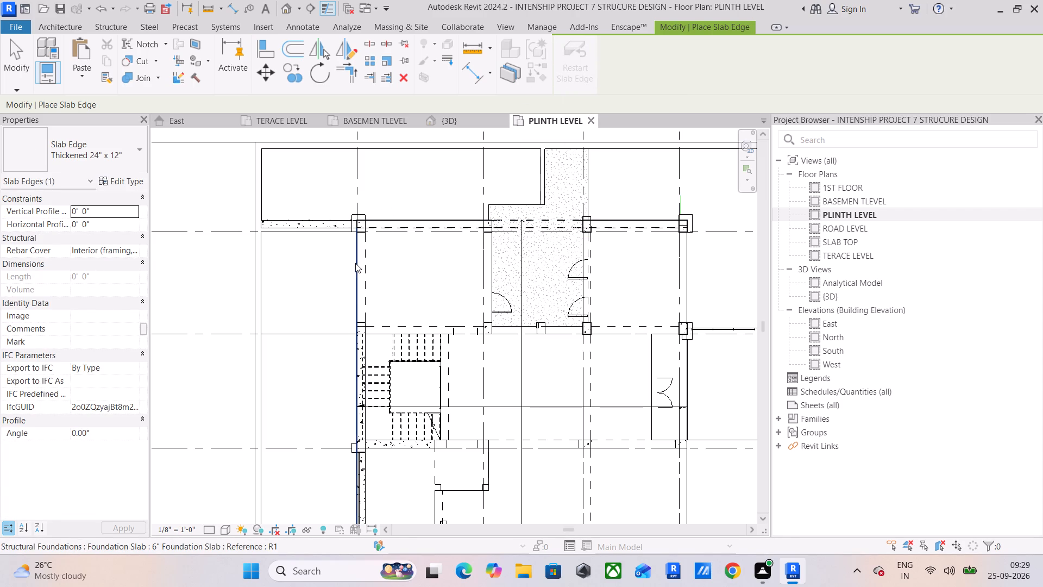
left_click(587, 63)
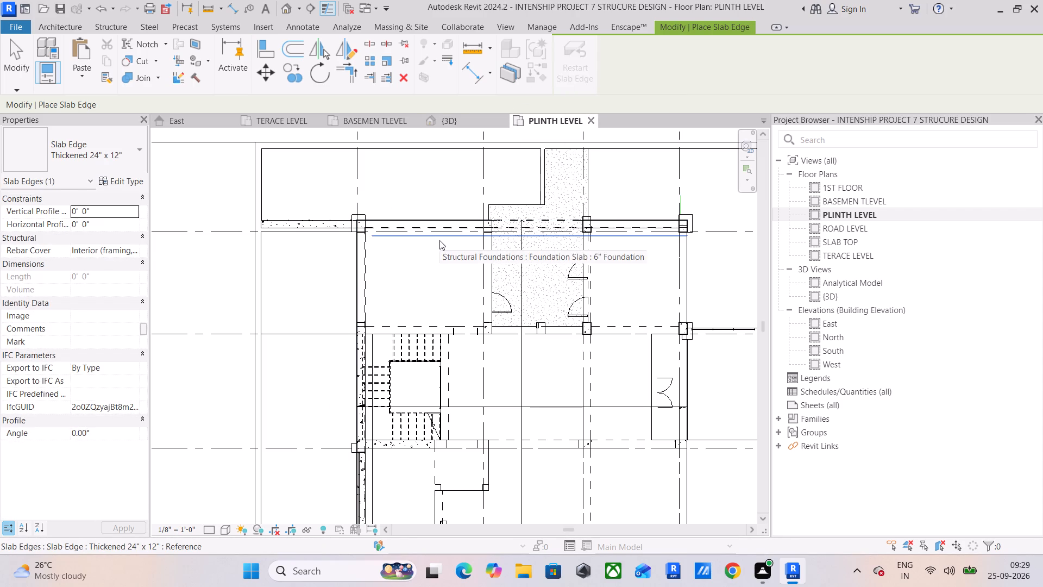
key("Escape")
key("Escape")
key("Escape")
Examine the slab edges around the corner column and beams at grid A on the plinth level plan.
scroll(337, 213, "up", 2)
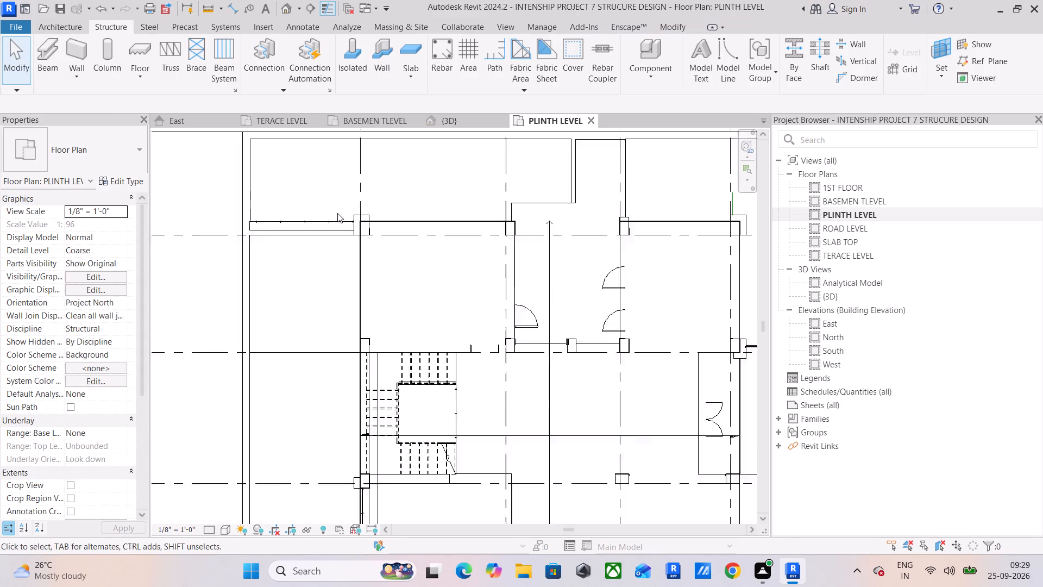
scroll(337, 213, "up", 4)
scroll(463, 257, "up", 4)
scroll(316, 217, "up", 5)
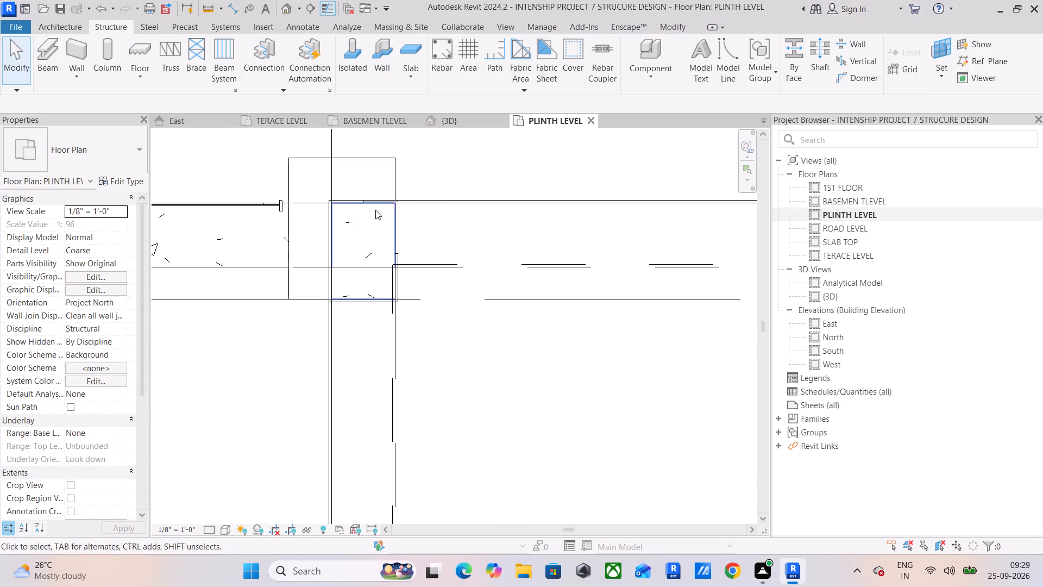
left_click(432, 198)
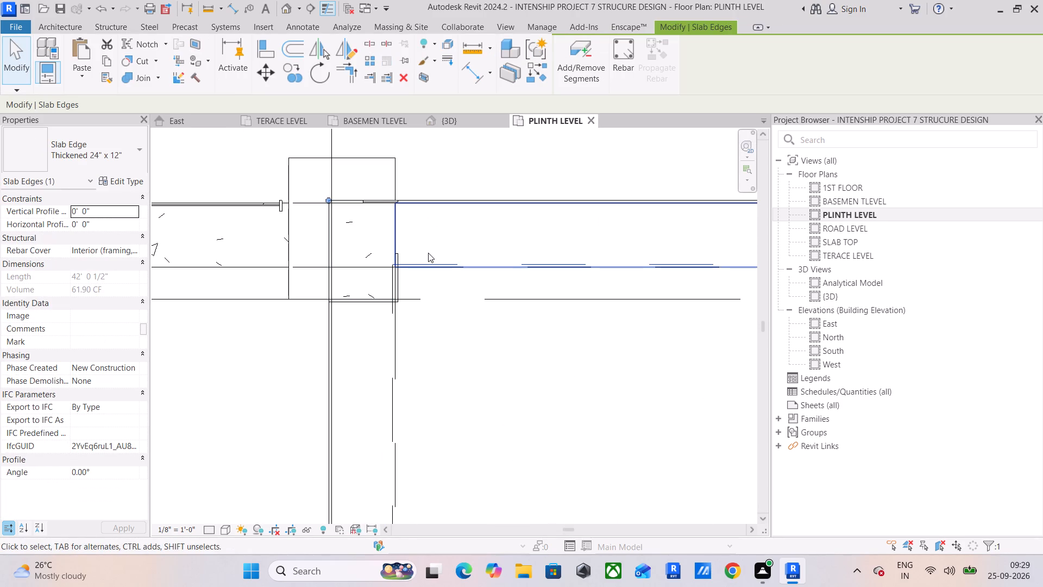
scroll(430, 264, "down", 3)
key("Escape")
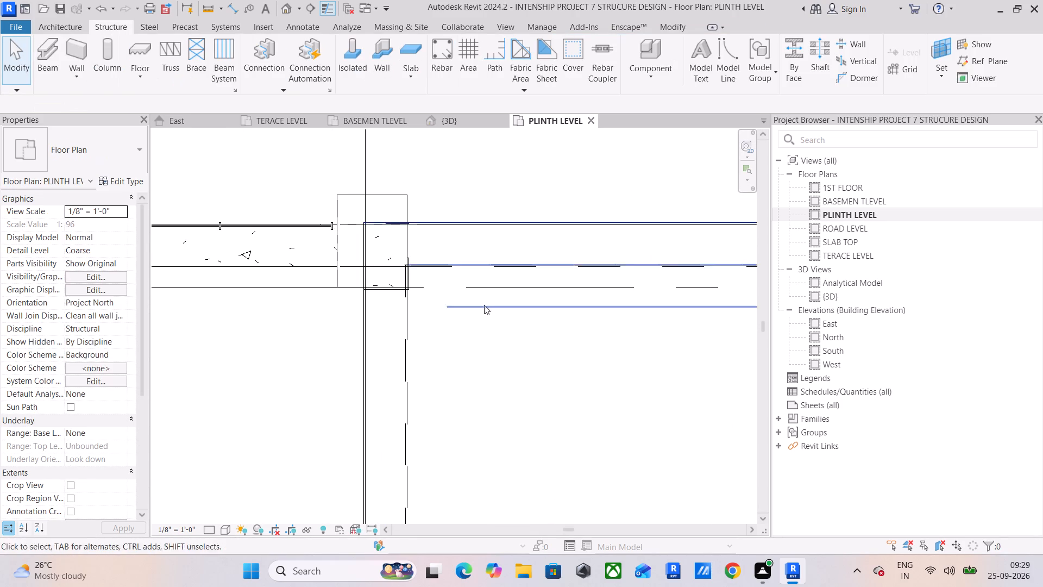
scroll(479, 309, "down", 5)
middle_click_drag(478, 311, 450, 212)
scroll(450, 211, "up", 1)
scroll(417, 259, "up", 2)
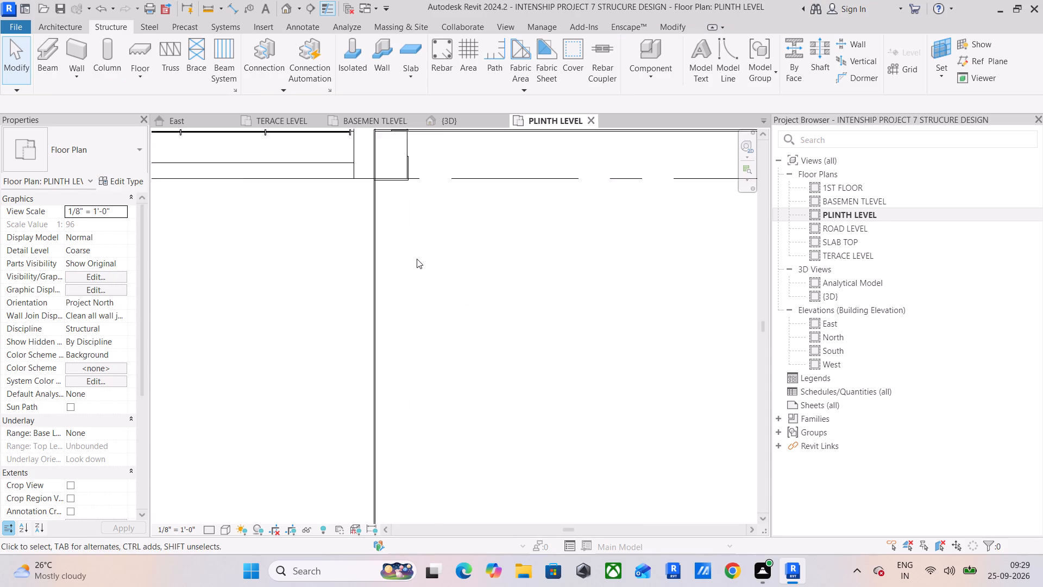
scroll(417, 259, "up", 1)
left_click(406, 266)
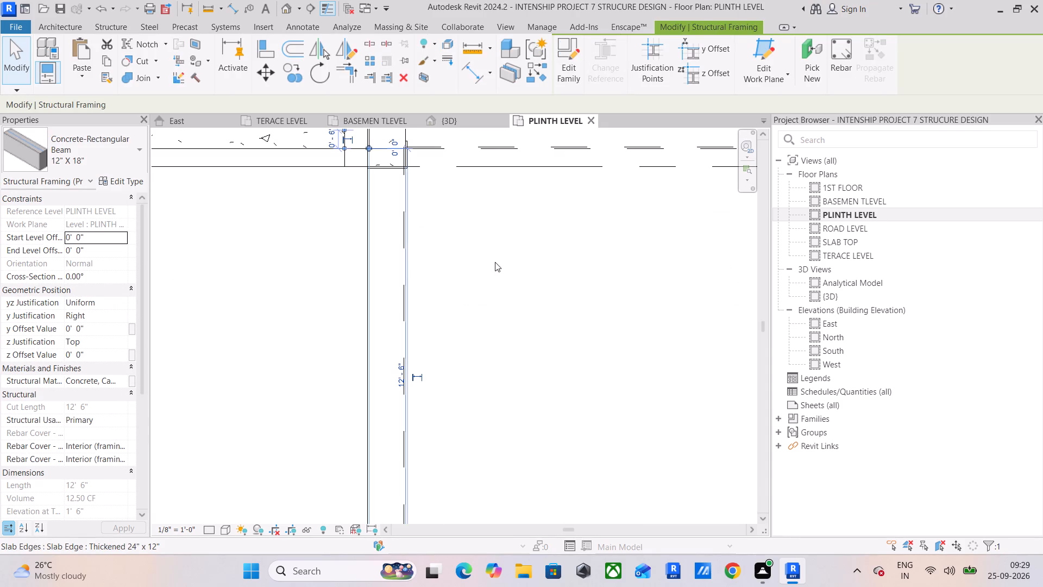
middle_click_drag(497, 261, 487, 304)
scroll(487, 295, "down", 6)
middle_click_drag(487, 295, 353, 215)
scroll(344, 217, "down", 6)
key("Escape")
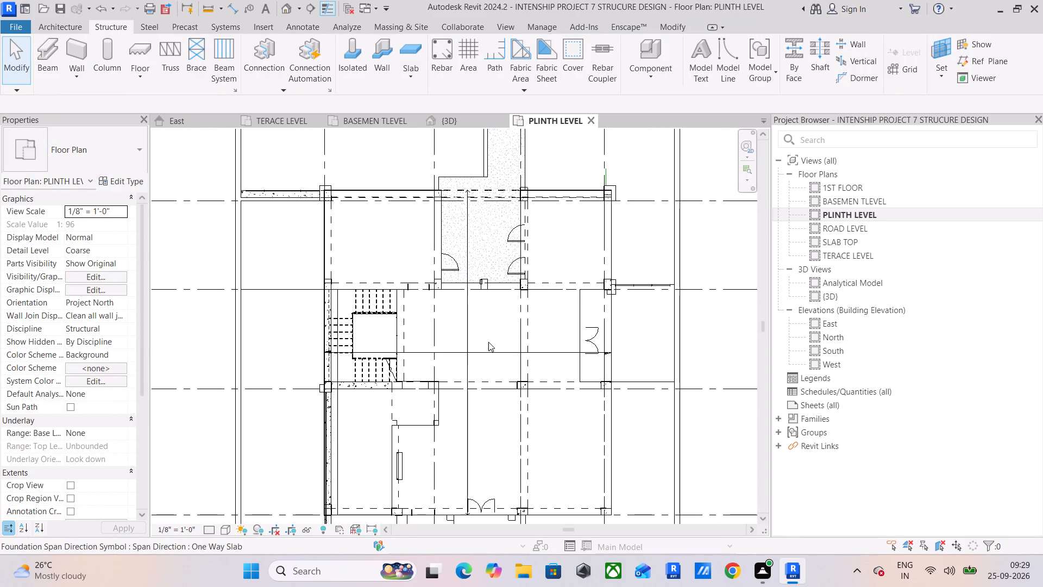
left_click_drag(490, 327, 472, 355)
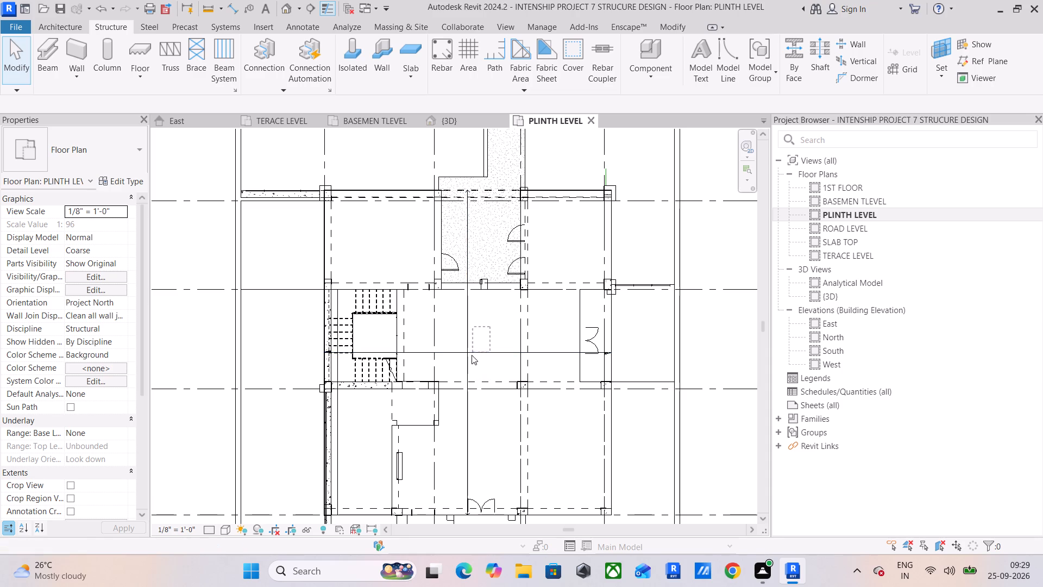
left_click_drag(472, 355, 449, 364)
scroll(413, 230, "down", 4)
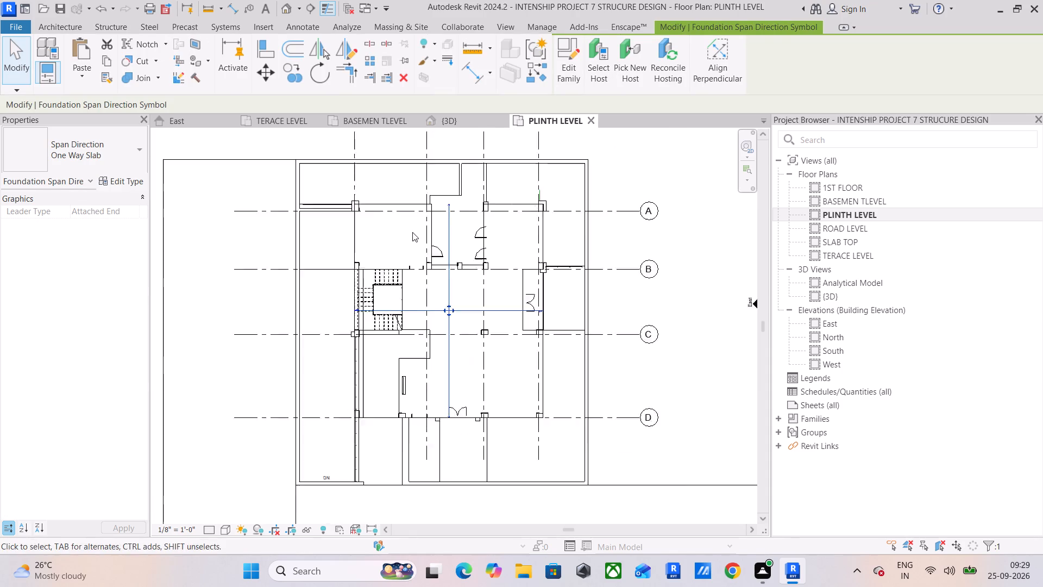
scroll(412, 232, "down", 2)
key("Escape")
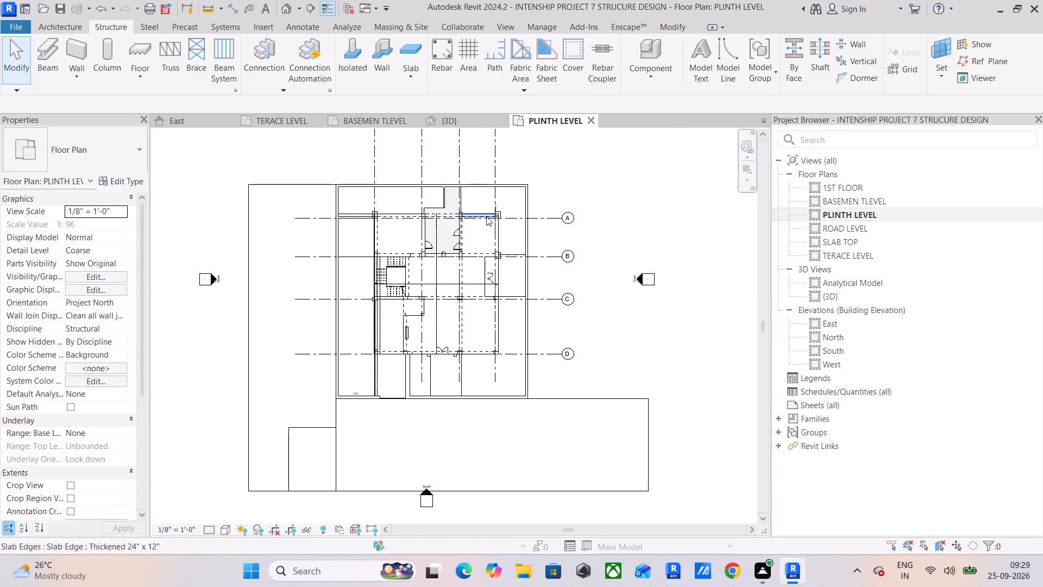
Select the 6" foundation slab and inspect it with its thickened edges against the perimeter beams in the 3D view.
left_click(497, 240)
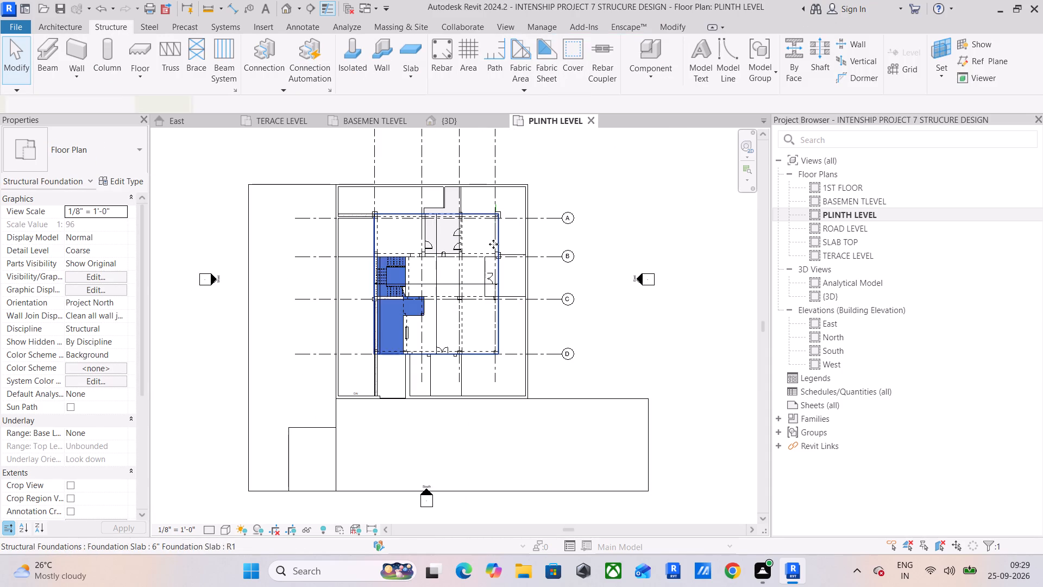
scroll(409, 268, "up", 4)
middle_click_drag(409, 268, 454, 255)
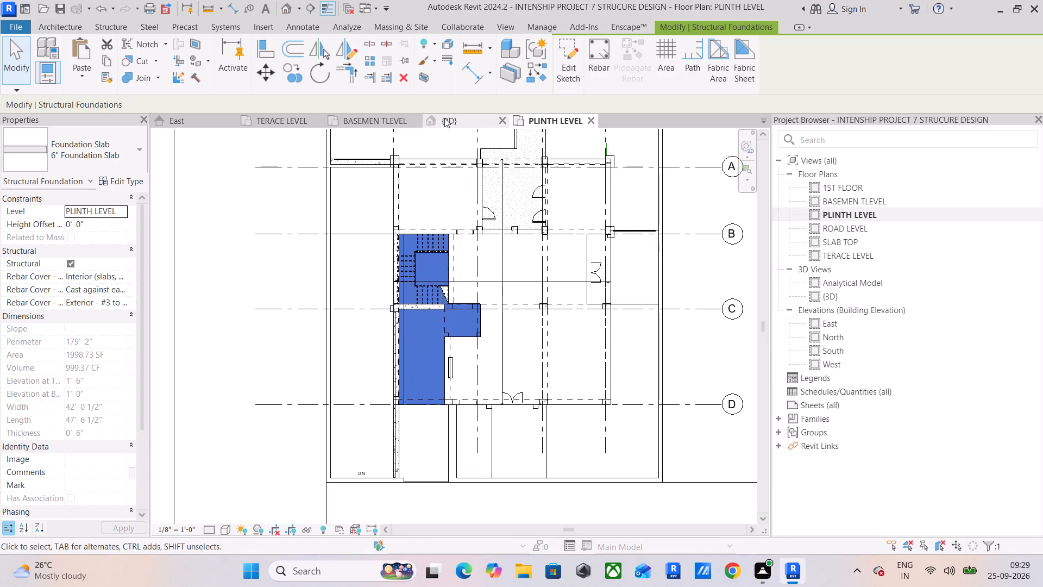
left_click(444, 118)
middle_click_drag(365, 284, 443, 224, "shift")
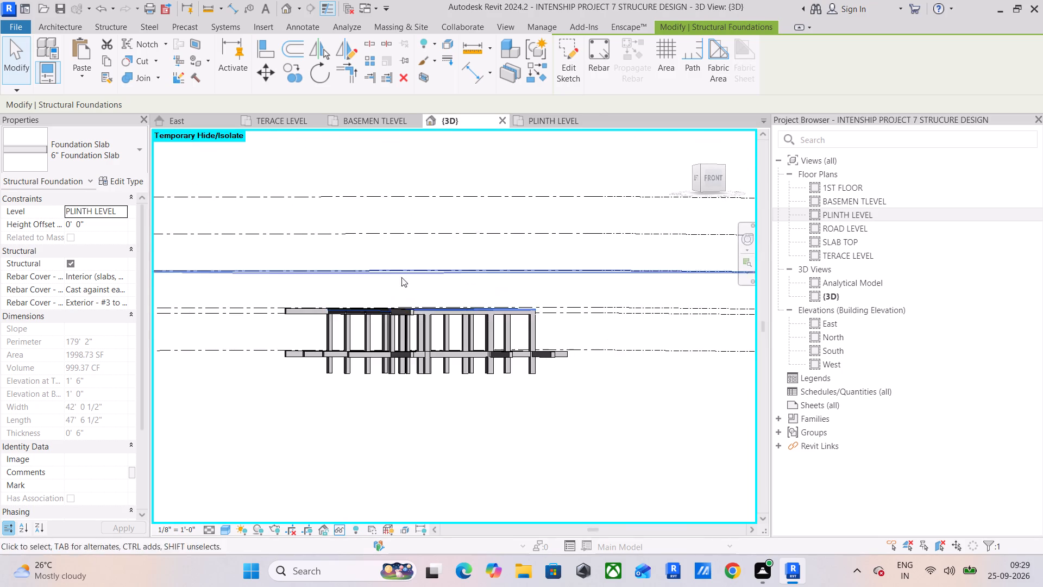
scroll(378, 286, "up", 9)
middle_click_drag(369, 293, 493, 313, "shift")
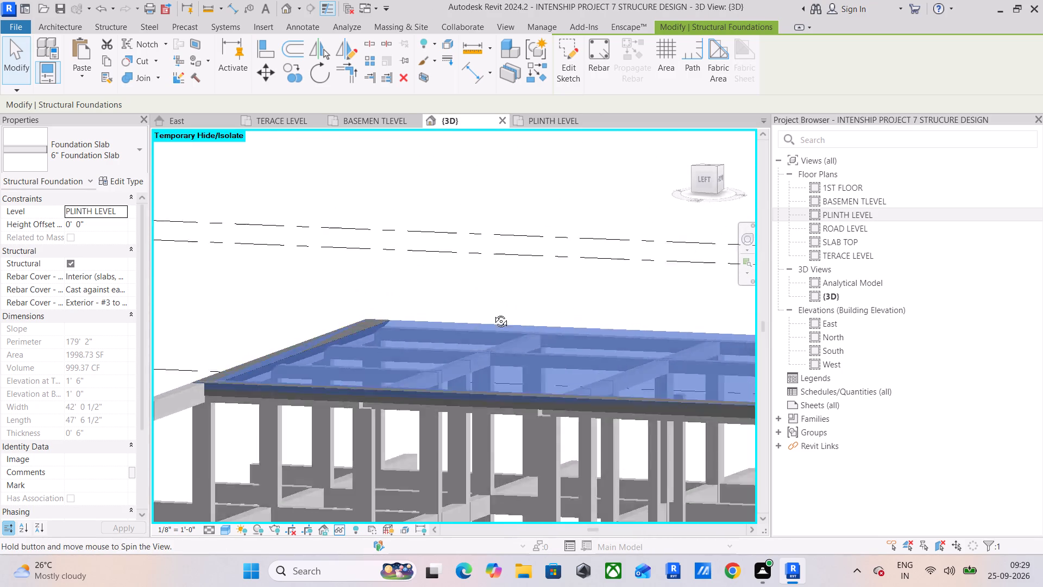
middle_click_drag(493, 313, 513, 305, "shift")
middle_click_drag(272, 341, 302, 344, "shift")
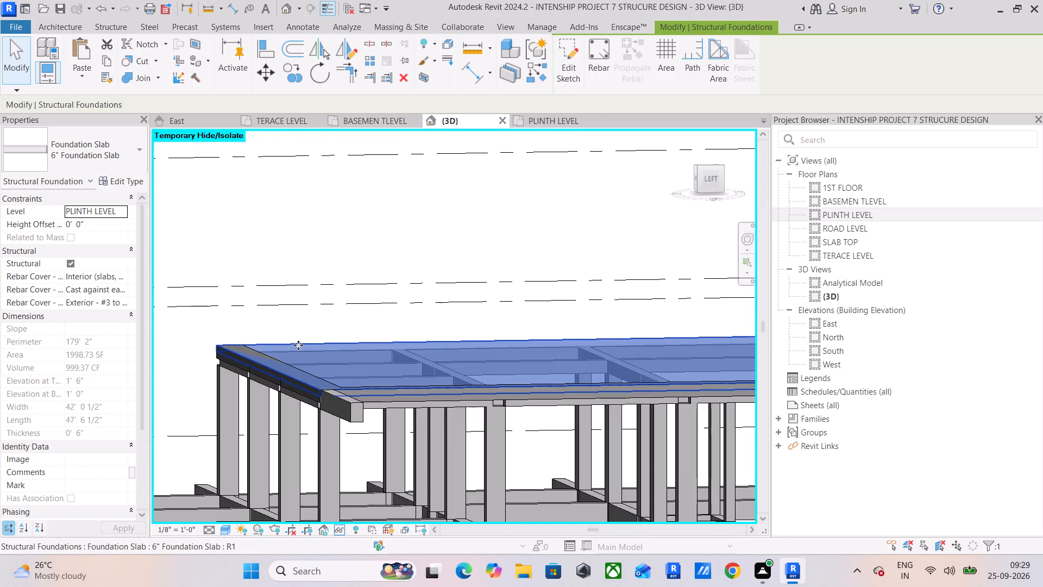
scroll(271, 348, "down", 4)
middle_click_drag(291, 348, 248, 354)
middle_click_drag(334, 339, 294, 374, "shift")
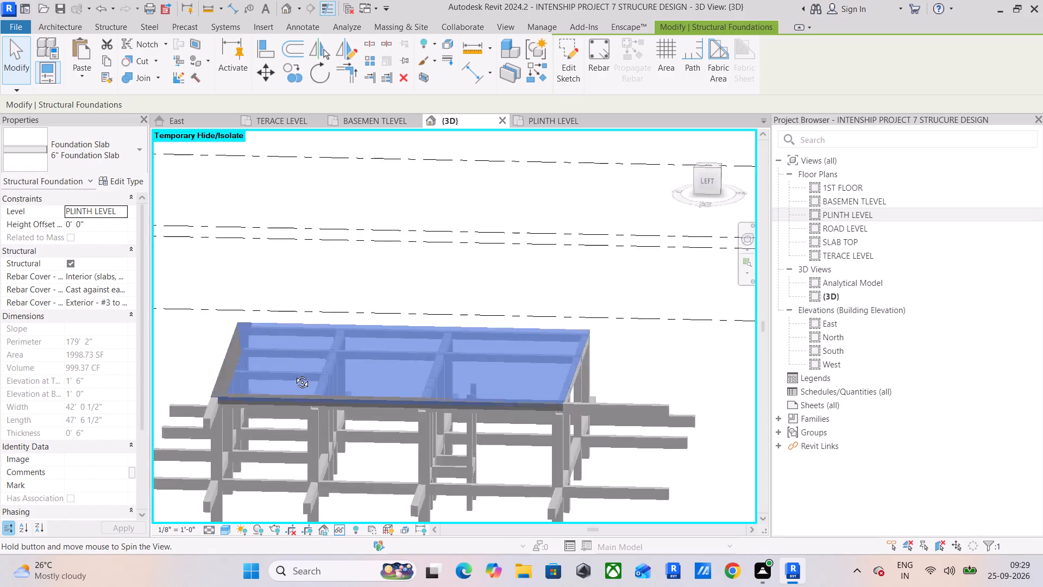
middle_click_drag(294, 374, 143, 384, "shift")
middle_click_drag(143, 383, 184, 340)
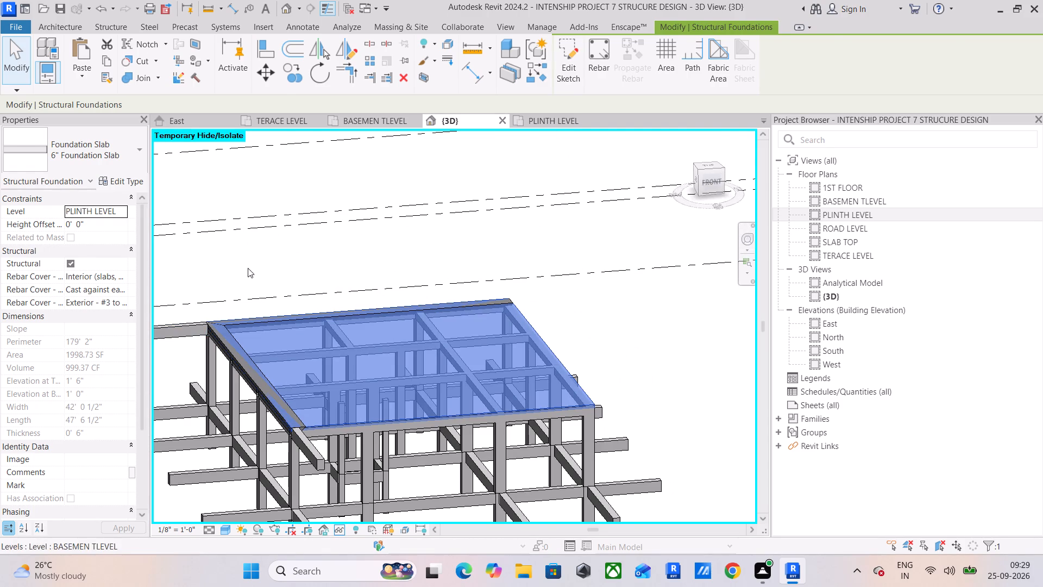
left_click(248, 268)
middle_click_drag(223, 350, 230, 352, "shift")
scroll(269, 399, "up", 4)
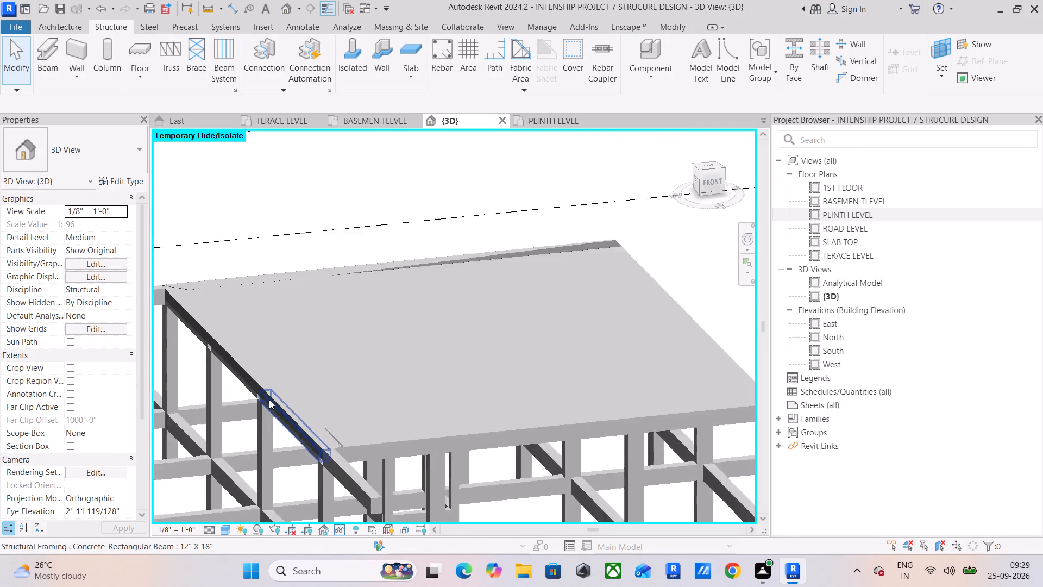
scroll(269, 399, "up", 1)
scroll(341, 351, "down", 4)
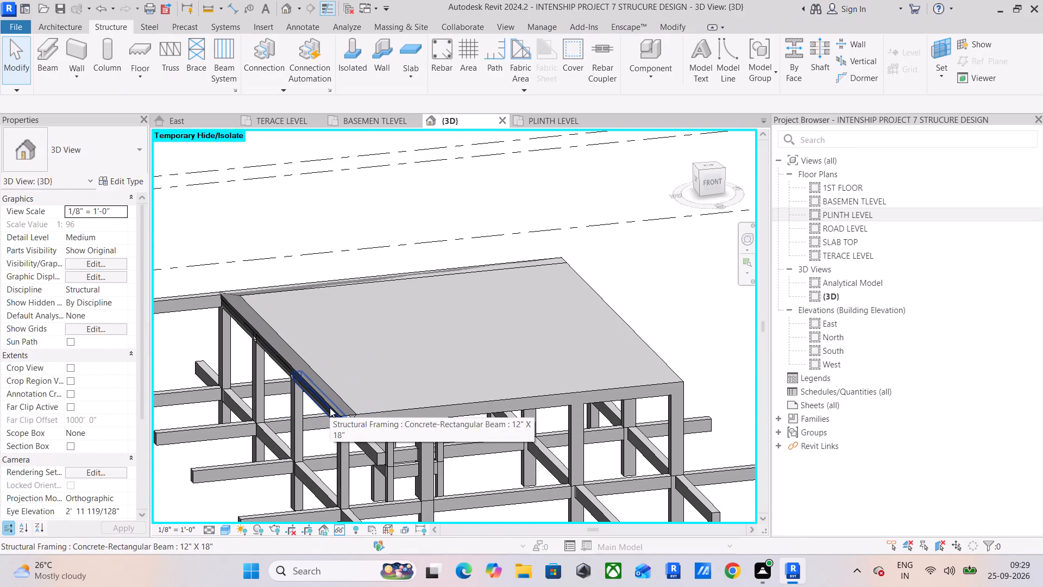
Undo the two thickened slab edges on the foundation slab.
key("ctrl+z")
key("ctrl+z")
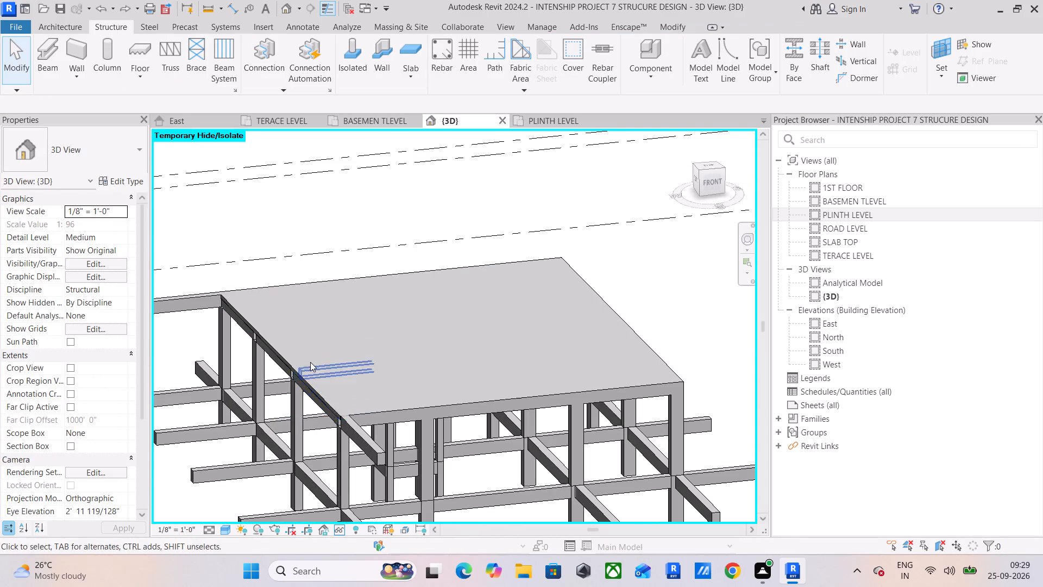
Examine how the plain foundation slab sits on the plinth beams and columns, from the left side and in 3D.
scroll(310, 362, "down", 6)
middle_click_drag(308, 363, 495, 345, "shift")
middle_click_drag(301, 367, 324, 373, "shift")
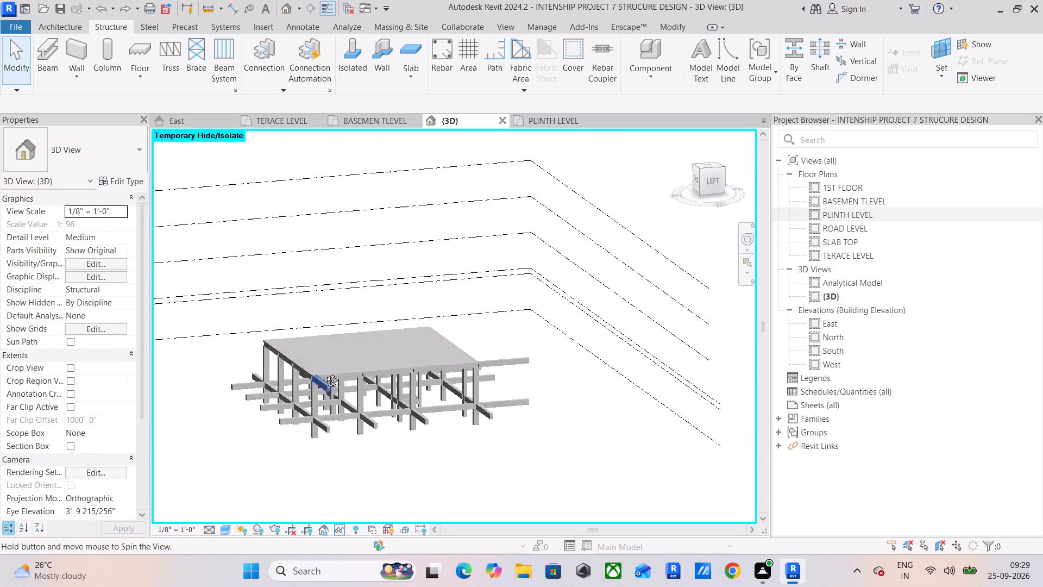
middle_click_drag(324, 373, 285, 329, "shift")
left_click(707, 184)
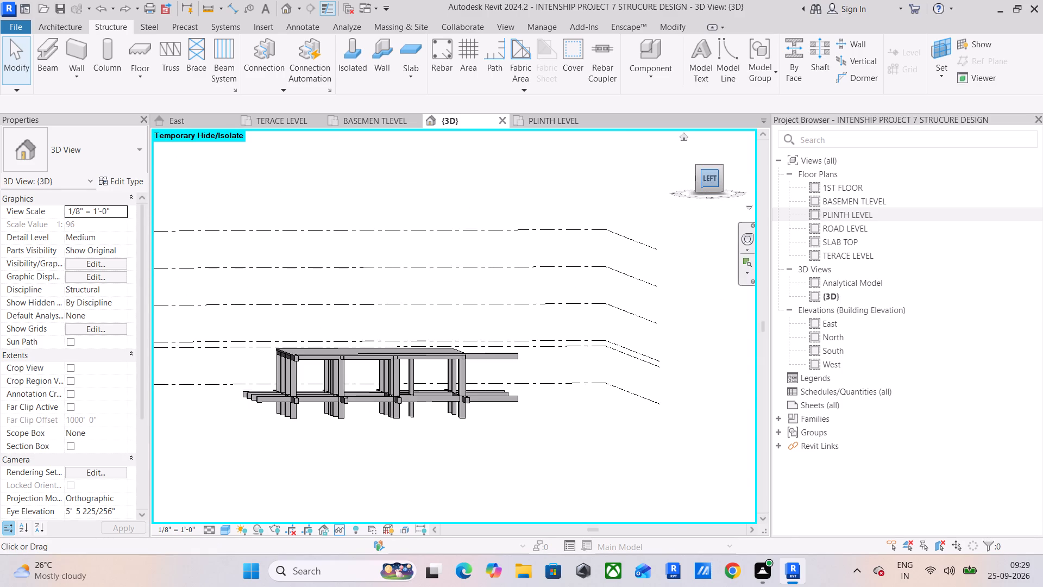
scroll(405, 340, "up", 4)
scroll(465, 314, "up", 5)
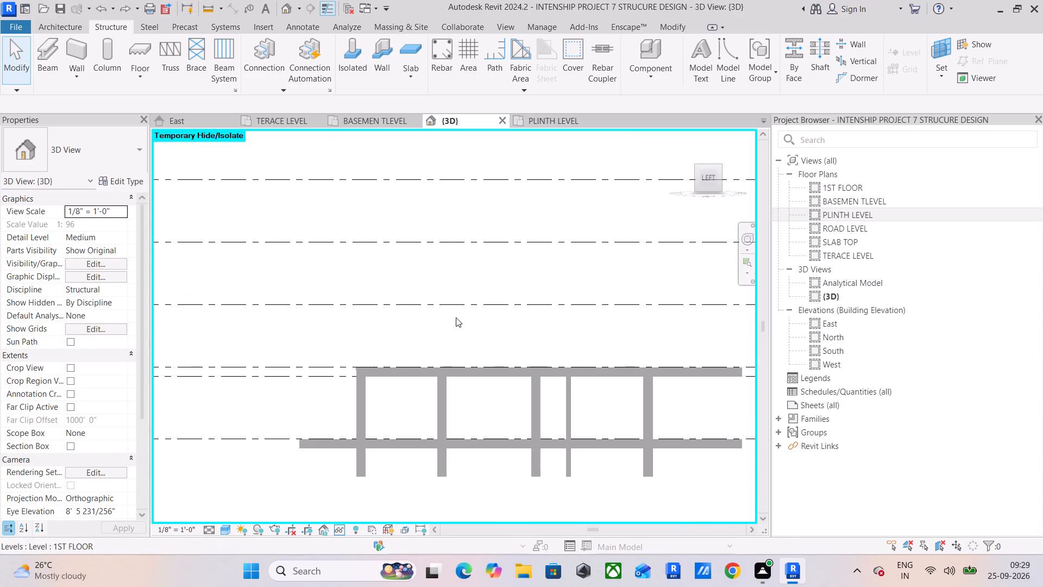
scroll(356, 360, "up", 5)
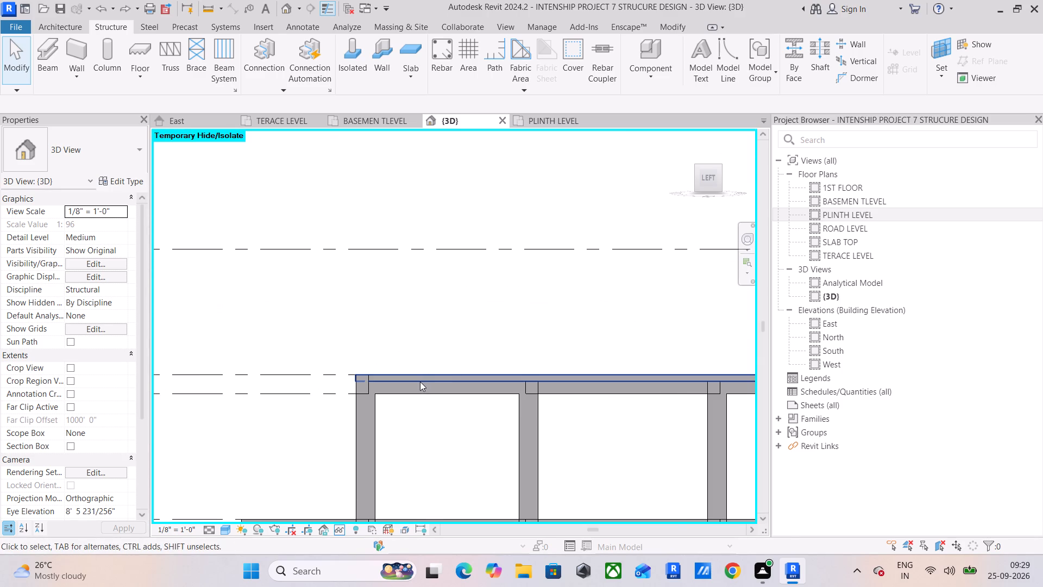
scroll(483, 323, "up", 1)
middle_click_drag(483, 323, 400, 338)
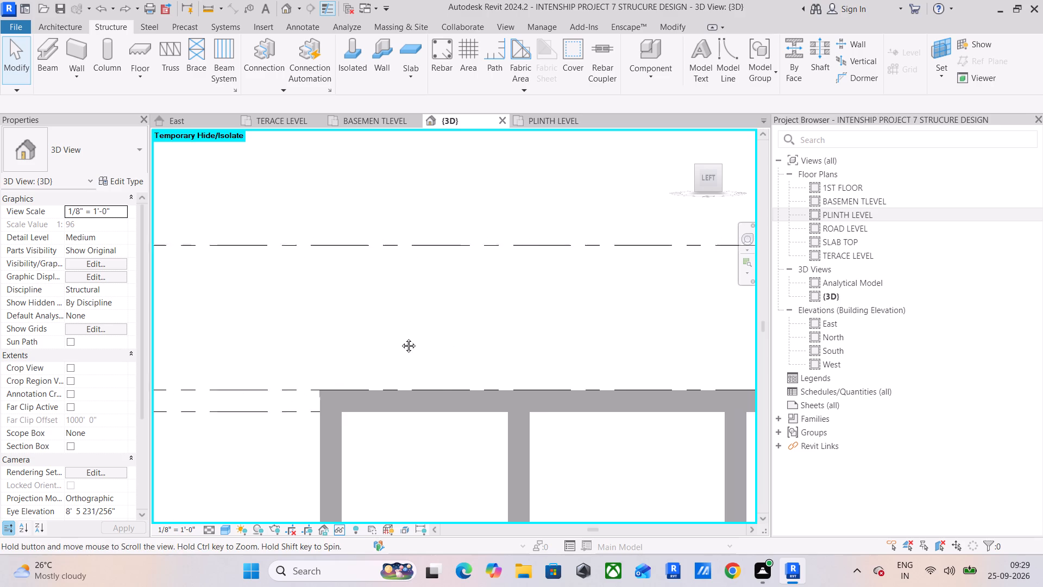
middle_click_drag(400, 338, 355, 327)
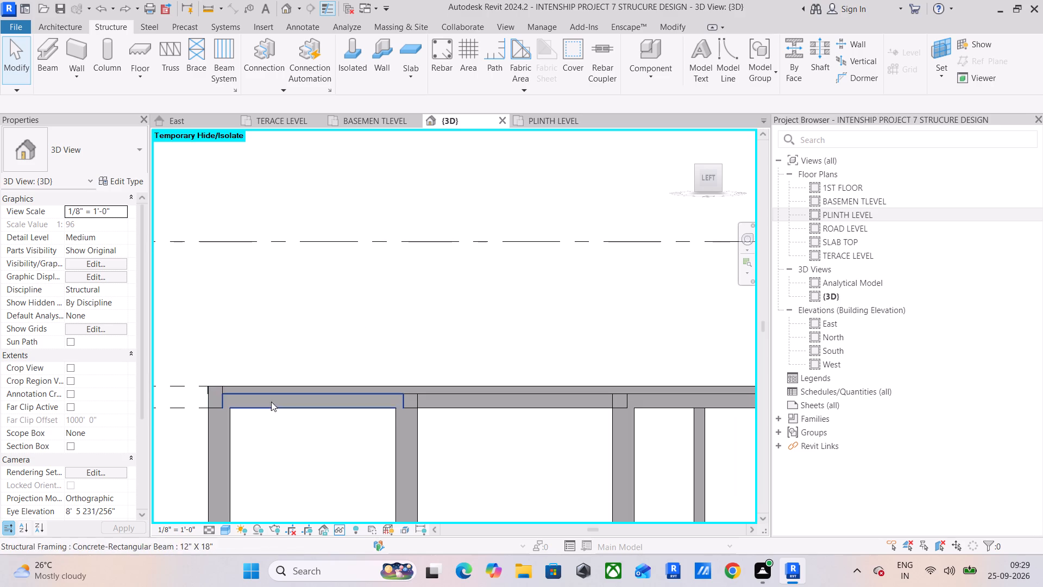
scroll(450, 339, "down", 5)
middle_click_drag(493, 332, 402, 410, "shift")
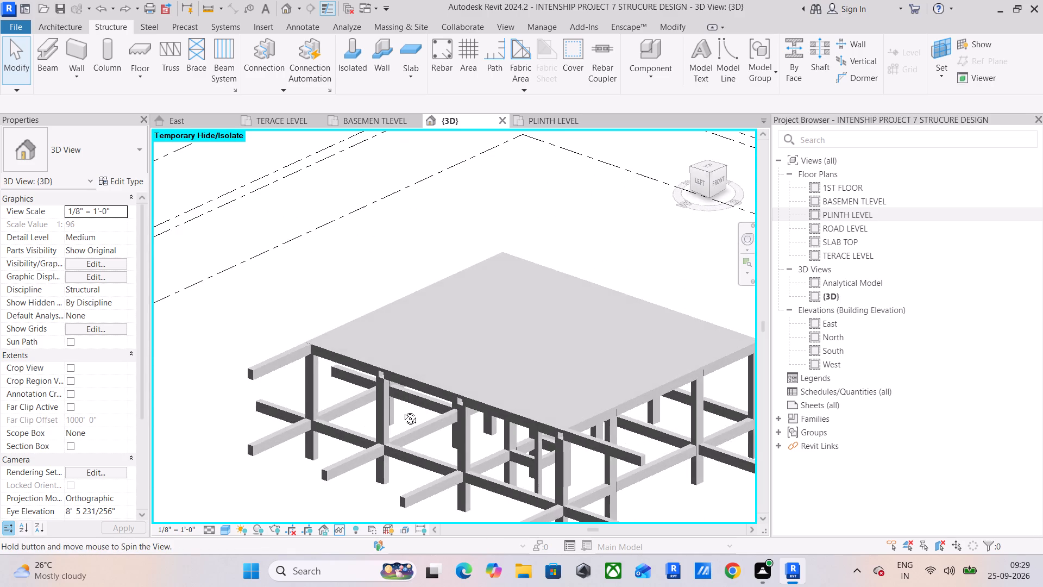
Examine how the 6" foundation slab meets the perimeter beams and columns in 3D and from the left side.
middle_click_drag(402, 410, 455, 394, "shift")
scroll(519, 405, "up", 3)
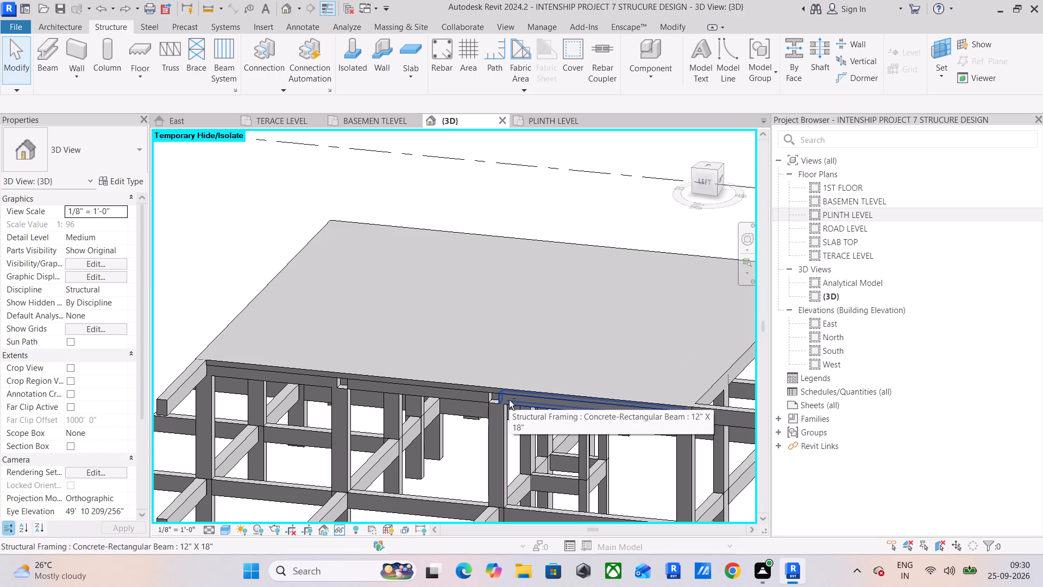
middle_click_drag(509, 400, 542, 357, "shift")
scroll(544, 363, "up", 1)
middle_click_drag(544, 363, 529, 380)
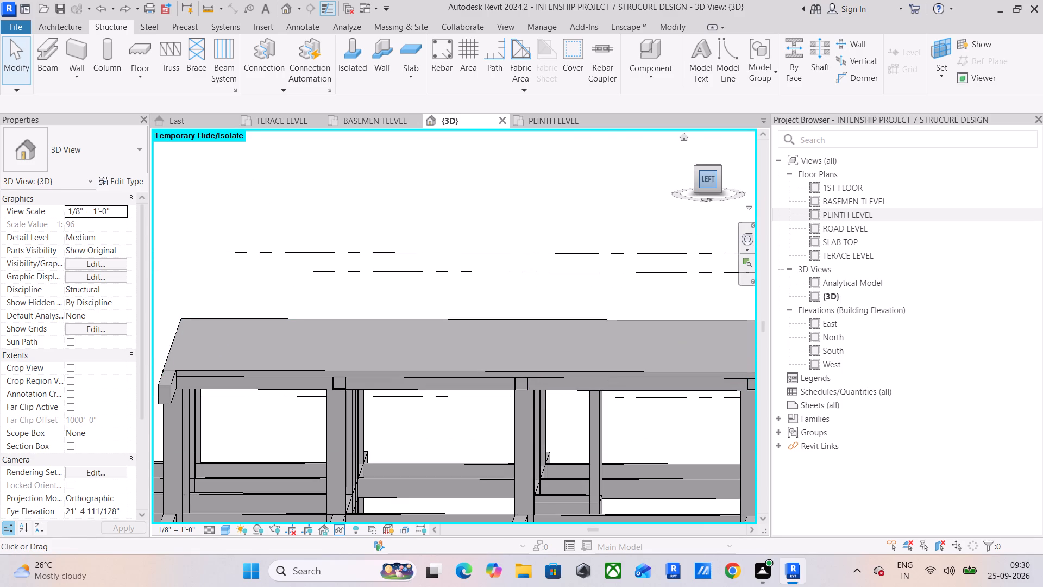
left_click(706, 180)
scroll(453, 345, "up", 8)
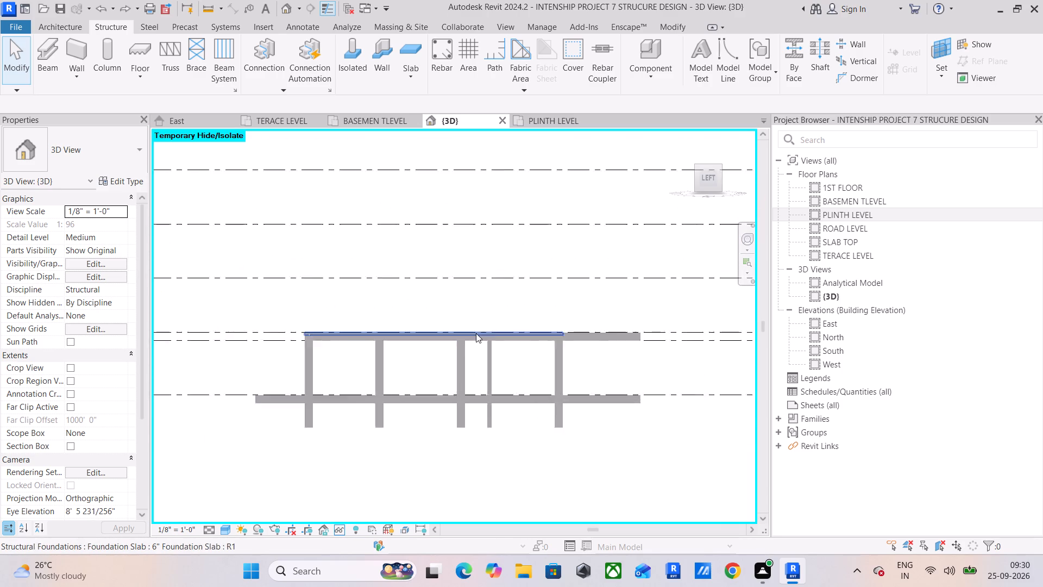
scroll(476, 333, "up", 6)
scroll(423, 345, "up", 1)
middle_click_drag(423, 345, 485, 408)
scroll(524, 402, "up", 2)
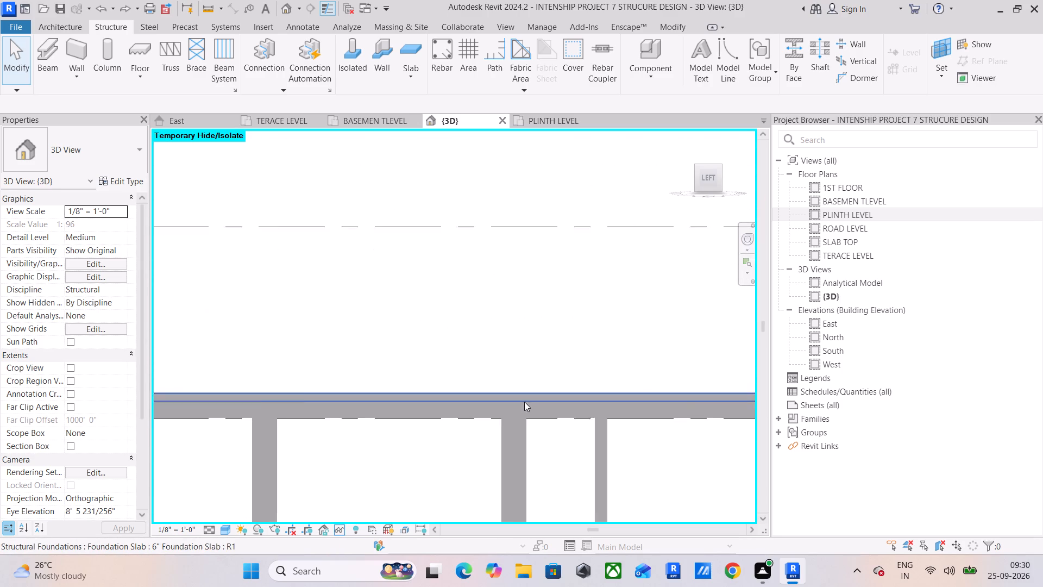
scroll(524, 402, "up", 2)
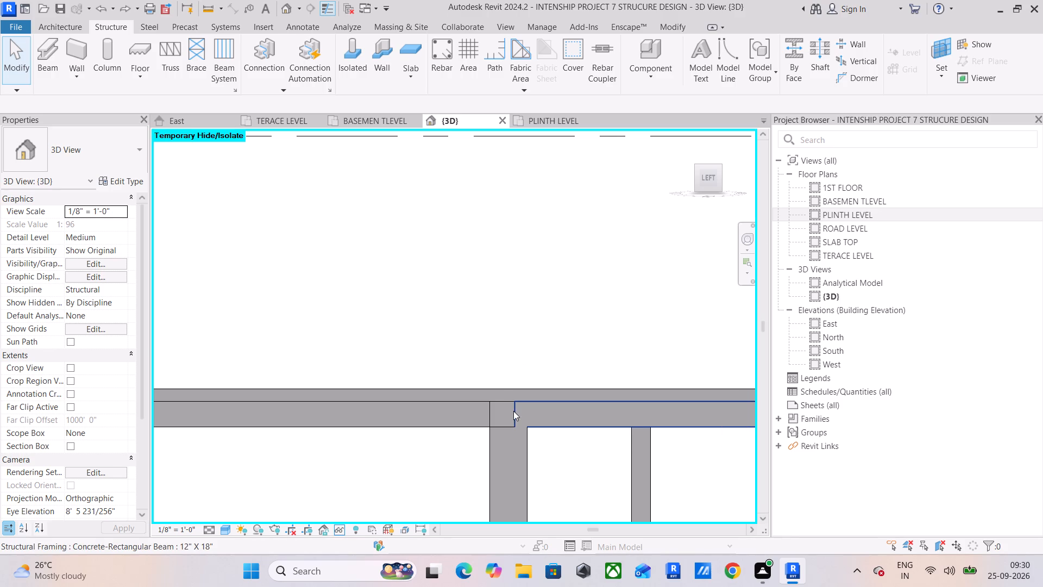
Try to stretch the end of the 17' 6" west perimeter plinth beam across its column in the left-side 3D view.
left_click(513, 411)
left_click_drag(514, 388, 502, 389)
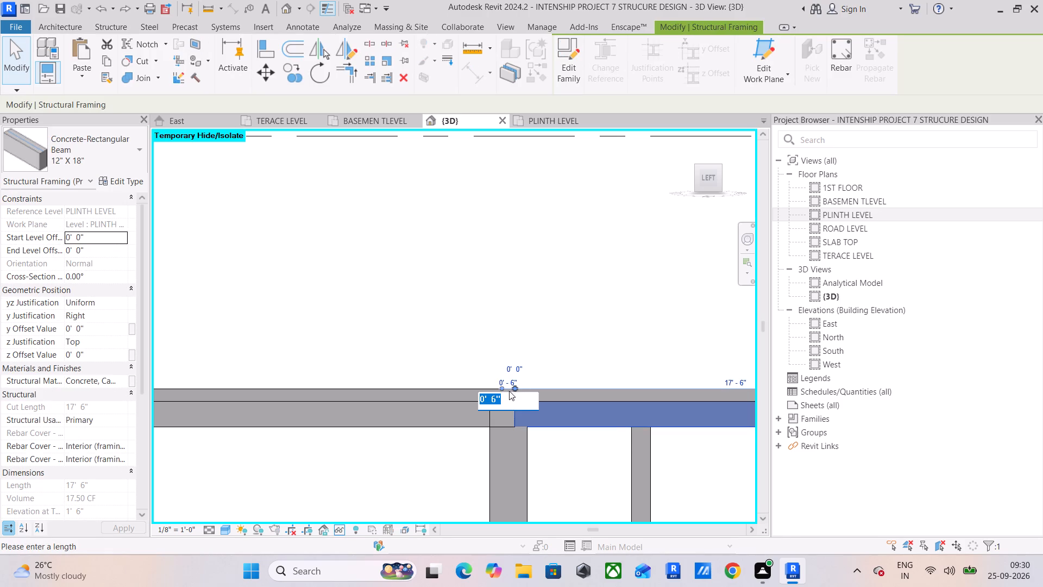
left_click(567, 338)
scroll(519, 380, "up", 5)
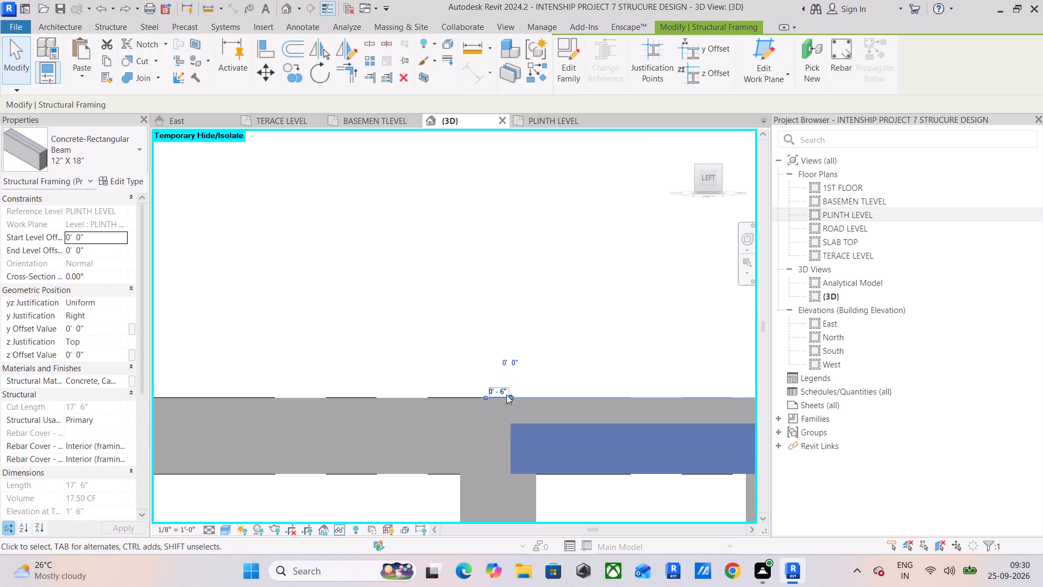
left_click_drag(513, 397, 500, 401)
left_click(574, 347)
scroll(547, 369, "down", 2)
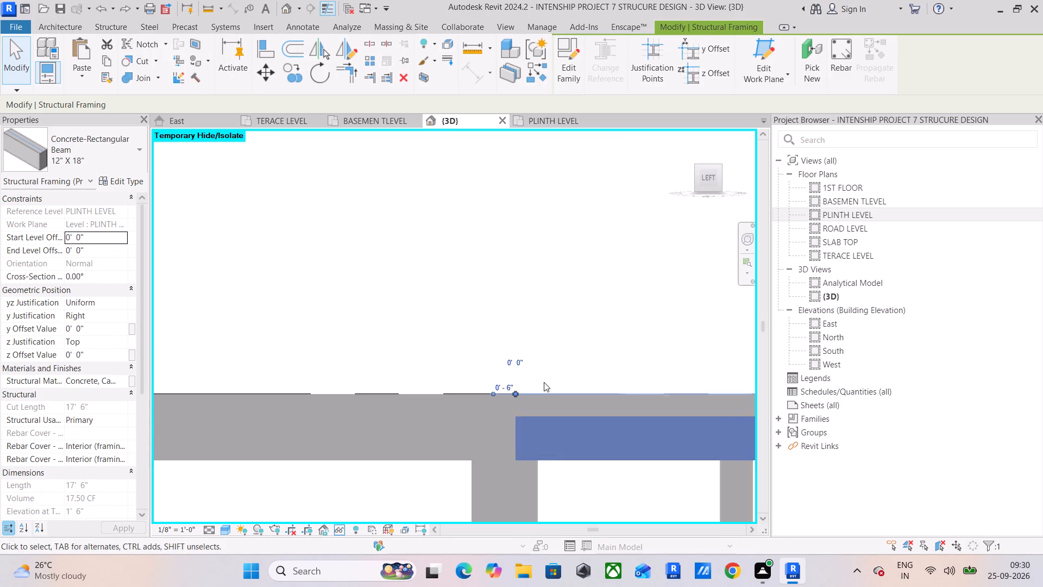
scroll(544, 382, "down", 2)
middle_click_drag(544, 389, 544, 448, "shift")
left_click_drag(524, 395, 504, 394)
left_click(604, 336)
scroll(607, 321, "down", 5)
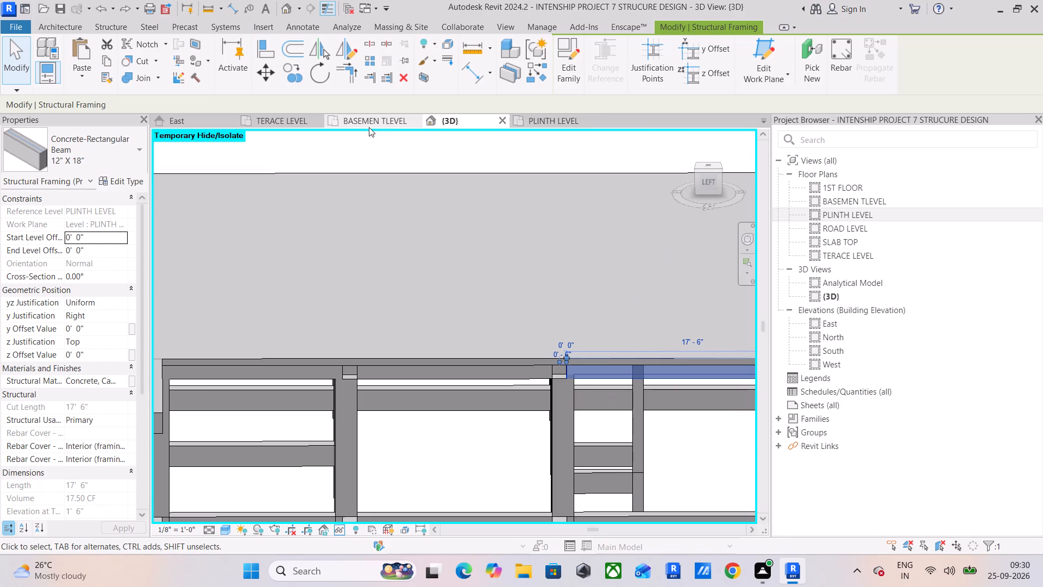
On the PLINTH LEVEL plan, extend the north end of the west perimeter beam south of the staircase through its column, to 18' 6" long.
left_click(533, 122)
middle_click_drag(270, 403, 362, 224)
scroll(405, 255, "up", 4)
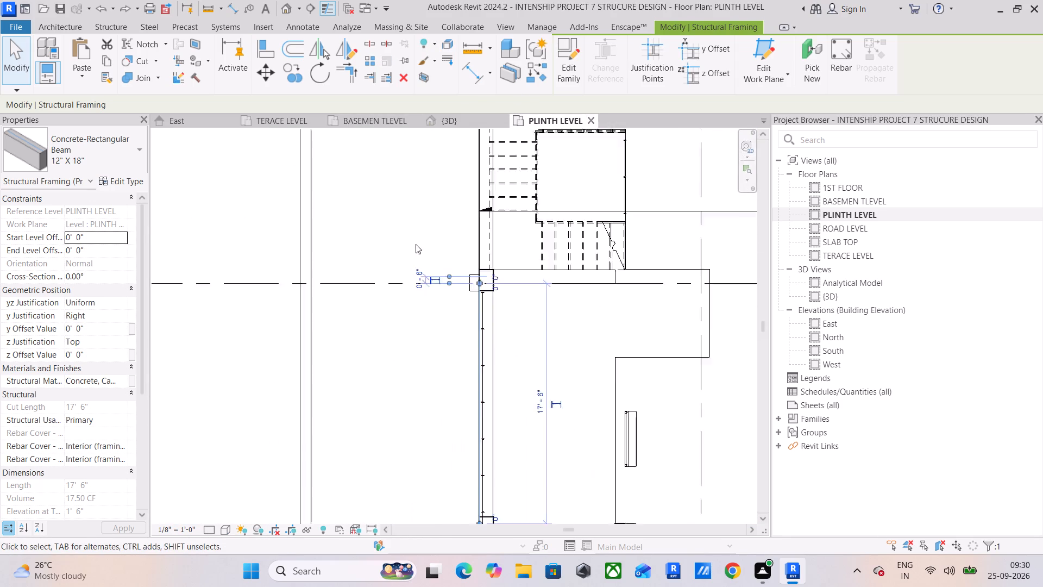
scroll(416, 244, "up", 1)
scroll(491, 292, "up", 9)
middle_click_drag(491, 292, 455, 374)
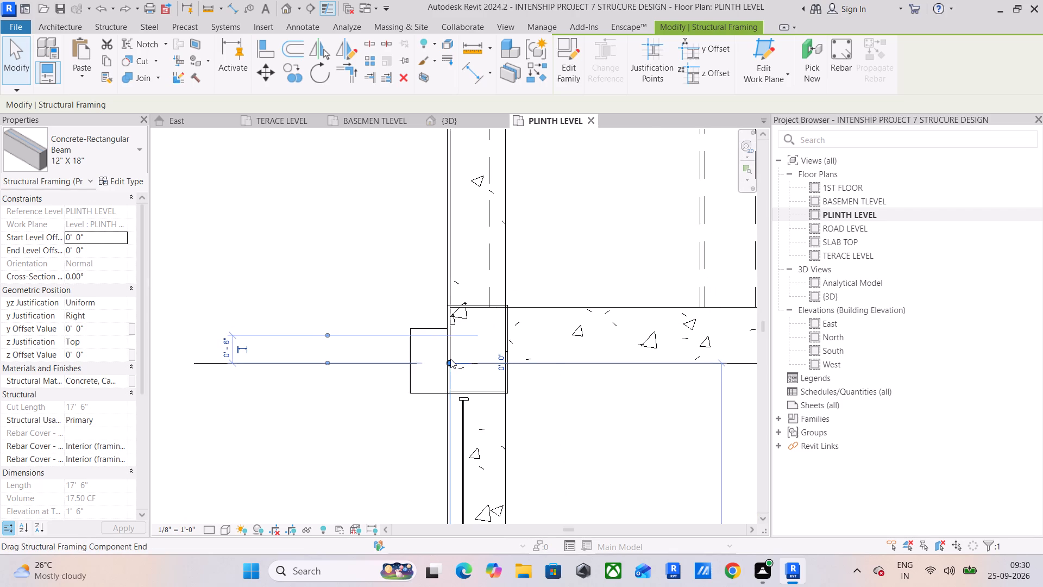
left_click_drag(448, 365, 450, 321)
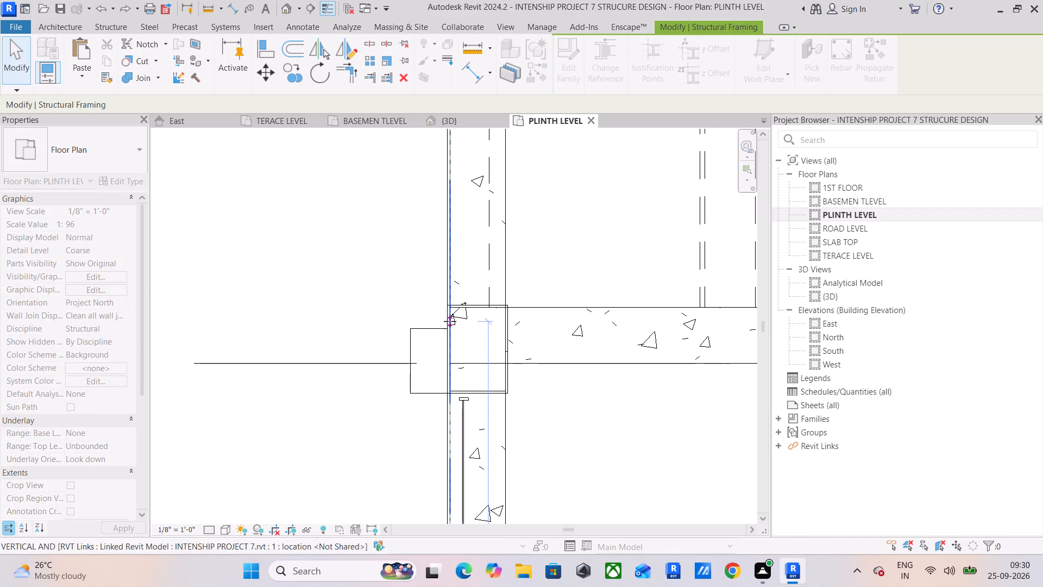
left_click_drag(450, 321, 451, 336)
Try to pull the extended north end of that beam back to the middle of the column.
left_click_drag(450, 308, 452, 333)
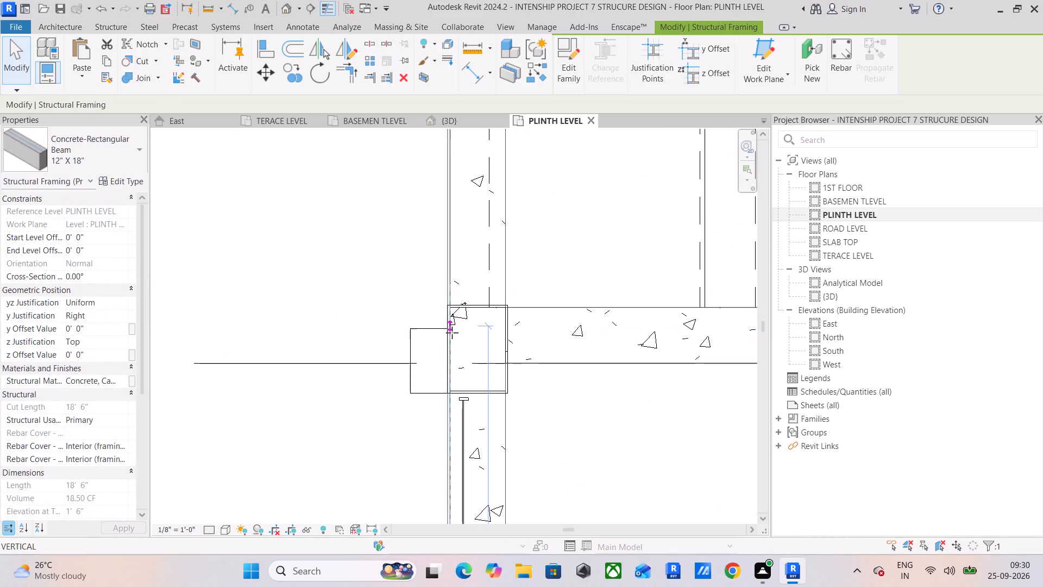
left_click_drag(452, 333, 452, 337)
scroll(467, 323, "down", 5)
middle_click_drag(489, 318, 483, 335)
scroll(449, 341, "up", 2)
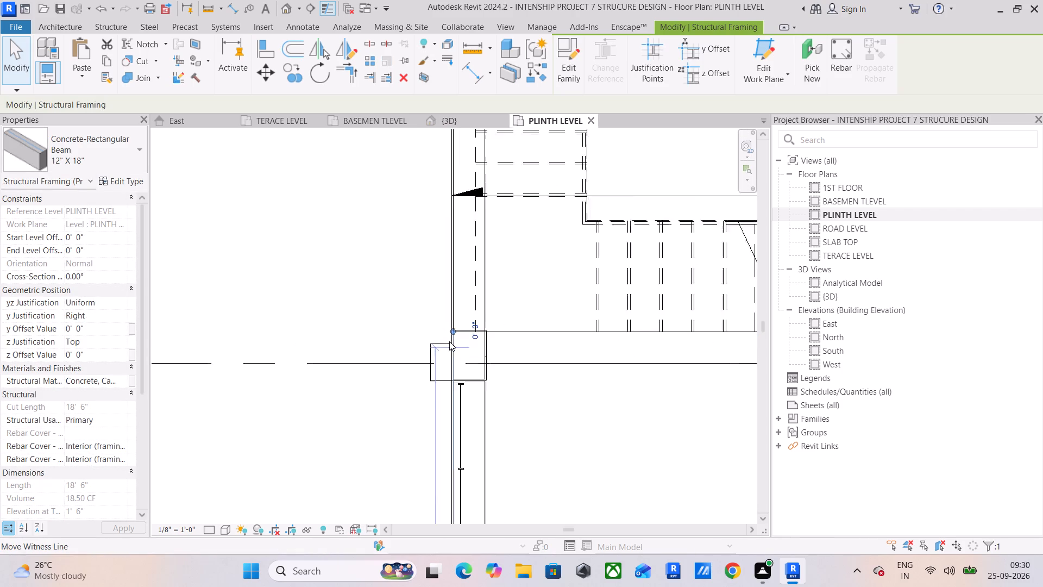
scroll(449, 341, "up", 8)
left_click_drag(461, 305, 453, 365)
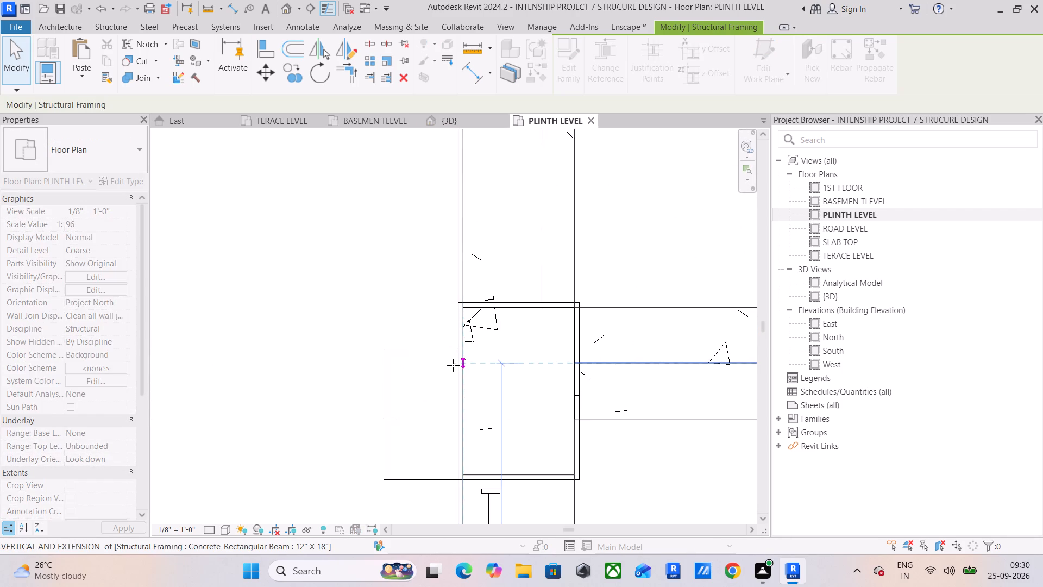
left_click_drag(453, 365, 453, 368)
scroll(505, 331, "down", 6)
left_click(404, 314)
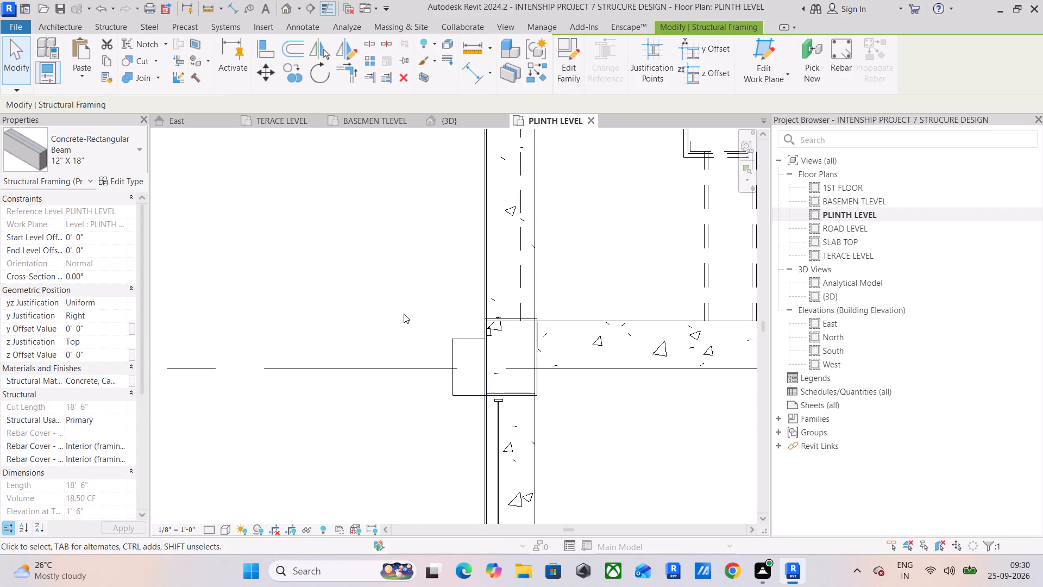
Extend the north end of the west perimeter beam beside the staircase into its column, making the beam 14' 6" long.
scroll(450, 297, "down", 6)
middle_click_drag(458, 293, 430, 466)
scroll(474, 337, "down", 6)
middle_click_drag(471, 332, 475, 376)
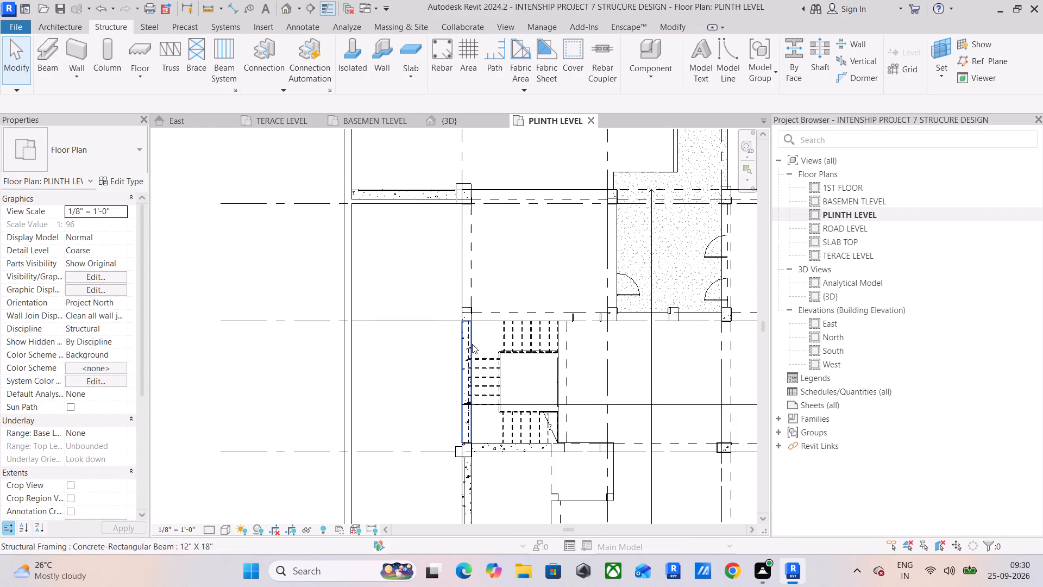
scroll(450, 295, "up", 5)
left_click(491, 355)
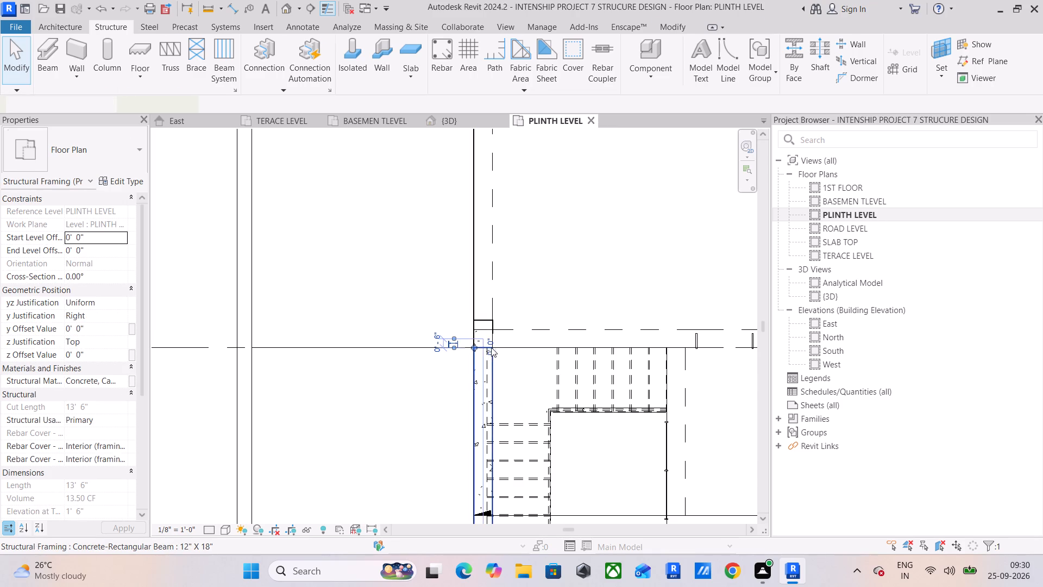
scroll(487, 347, "up", 5)
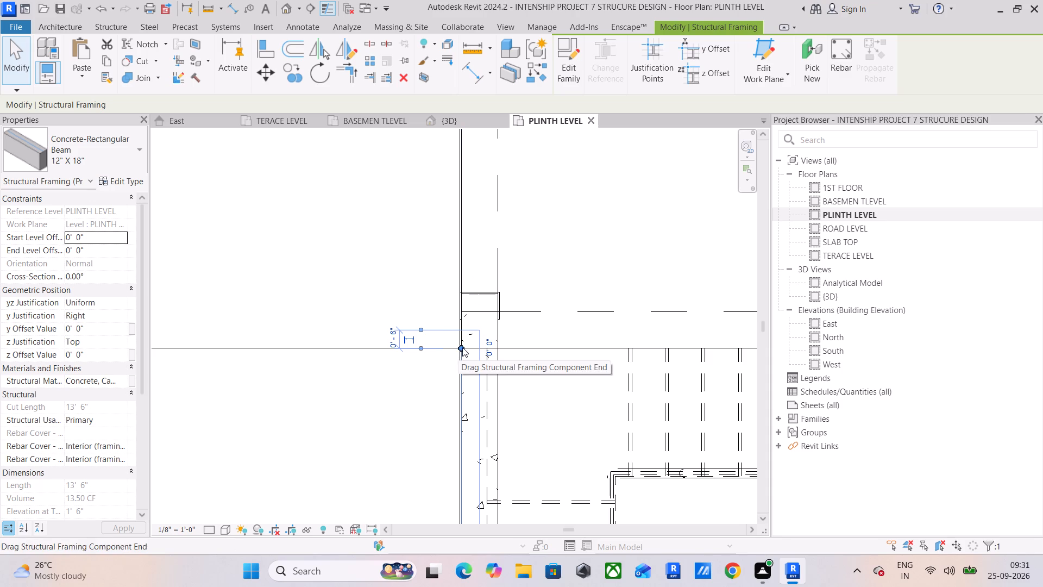
left_click_drag(462, 347, 463, 323)
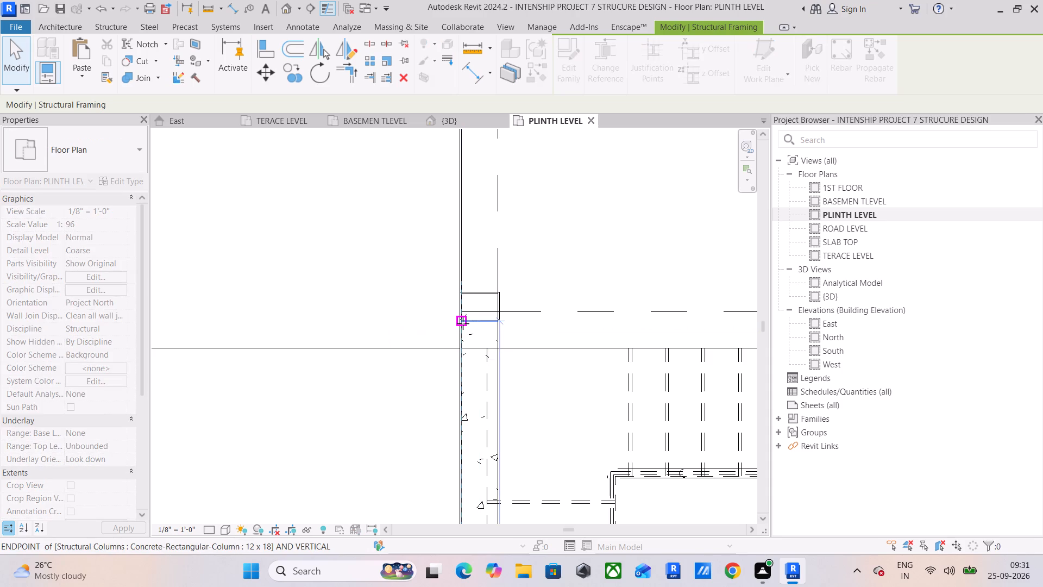
left_click_drag(463, 323, 462, 324)
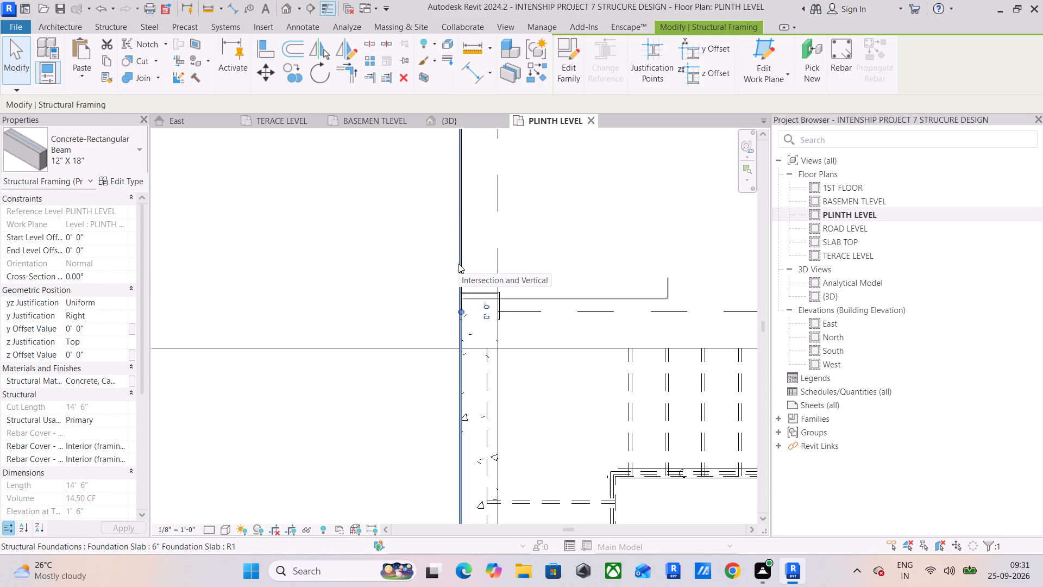
left_click(375, 286)
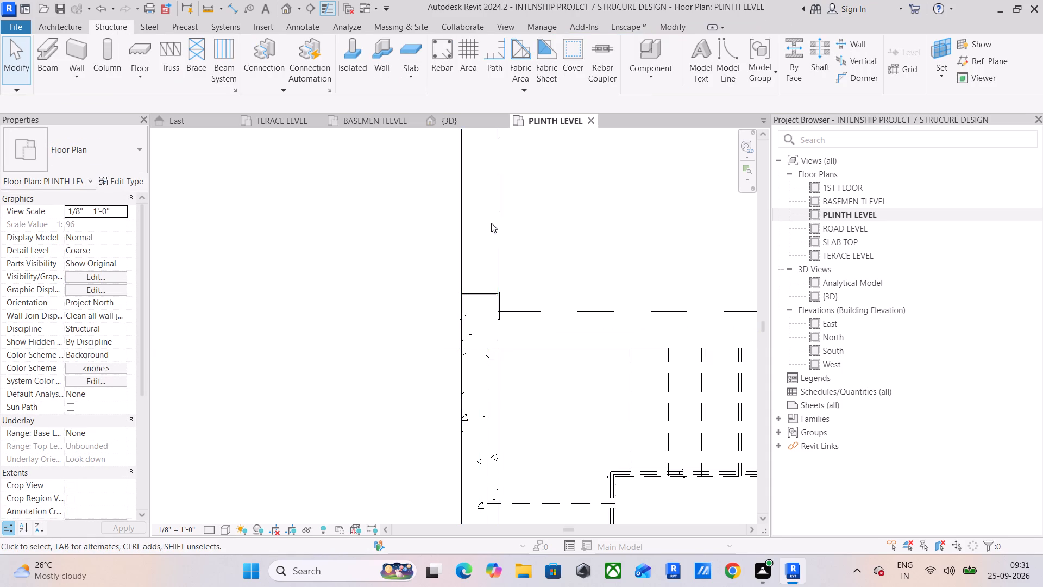
left_click(495, 219)
left_click(387, 267)
Extend the north end of the west perimeter beam north of the staircase into the northwest corner column.
scroll(389, 255, "down", 6)
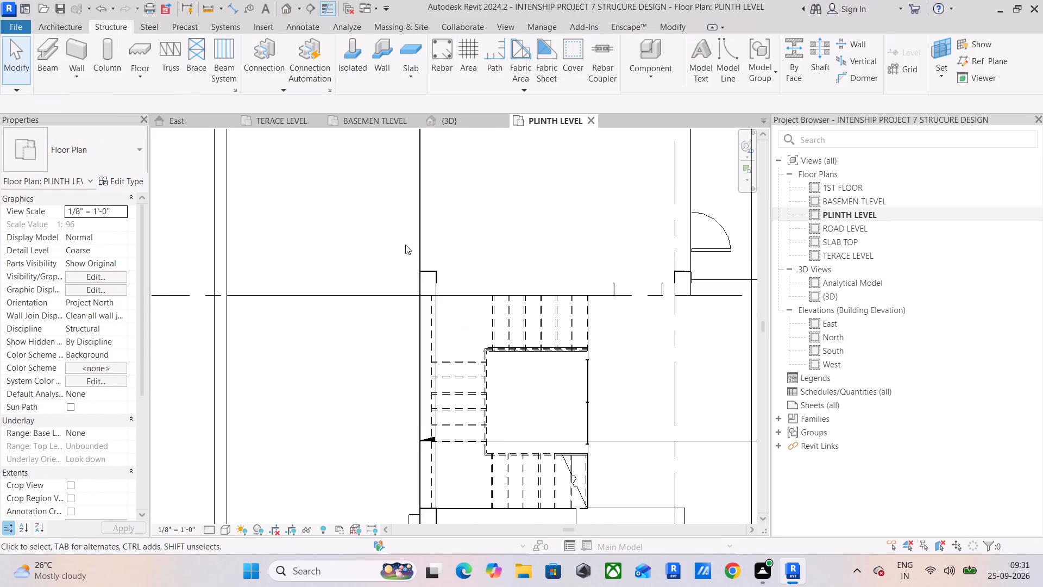
middle_click_drag(405, 245, 387, 364)
scroll(413, 294, "down", 2)
scroll(400, 217, "up", 5)
middle_click_drag(407, 216, 413, 307)
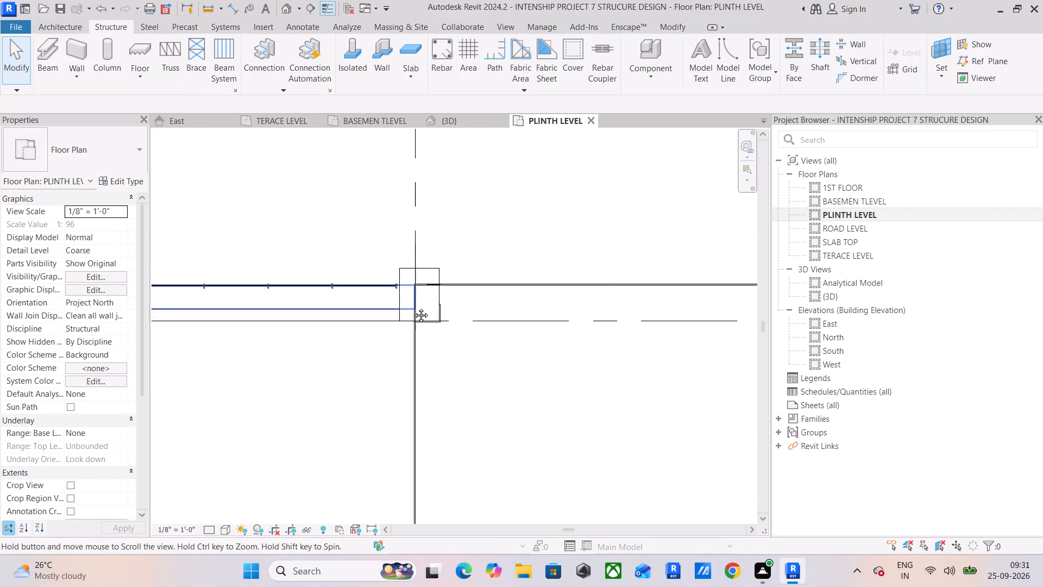
middle_click_drag(413, 307, 413, 313)
left_click(424, 327)
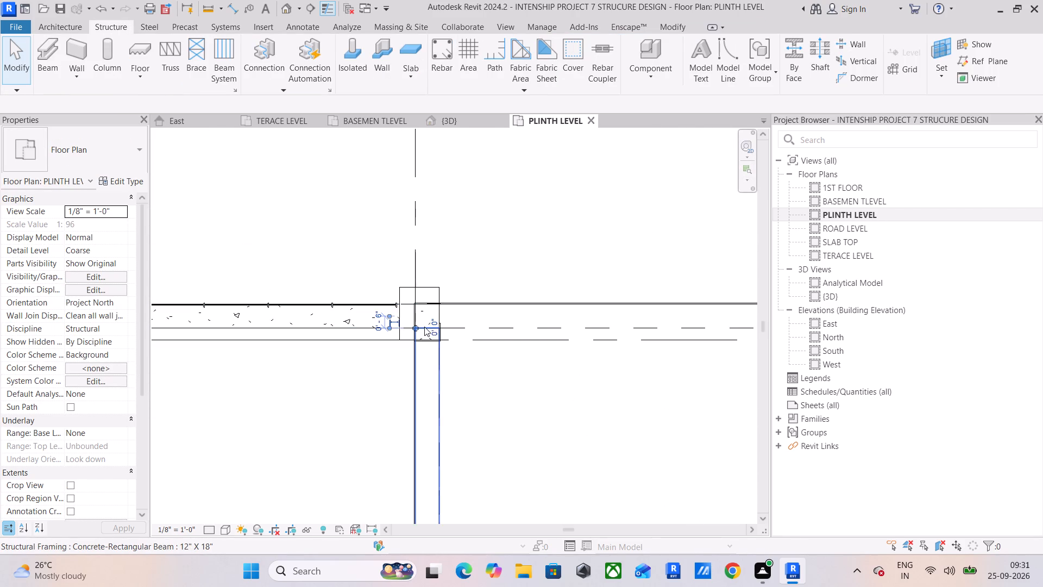
left_click_drag(416, 327, 416, 316)
left_click(379, 359)
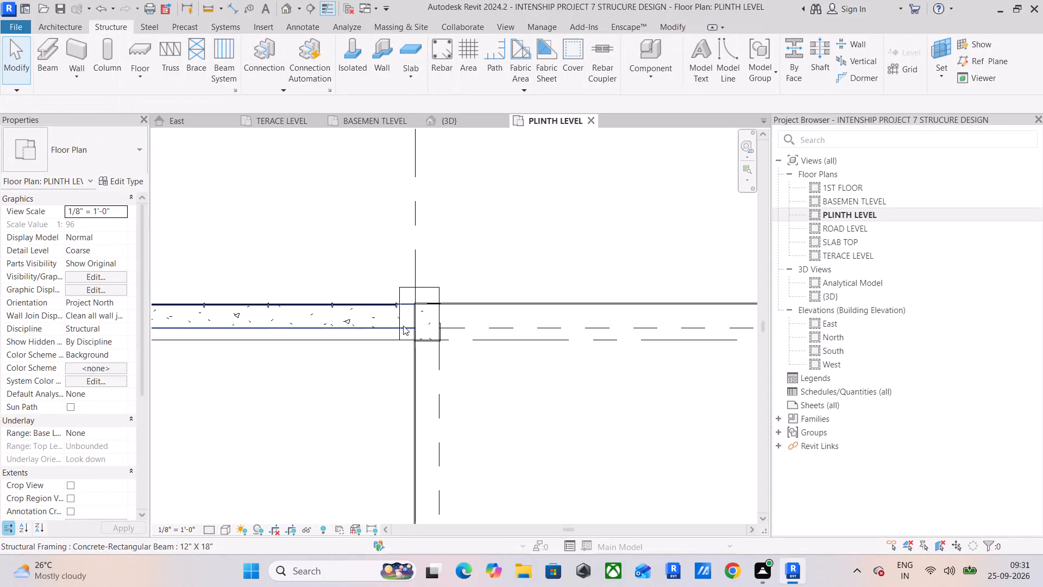
Extend the east end of the beam projecting west of the slab into the northwest corner column.
left_click(403, 326)
left_click_drag(414, 301, 425, 301)
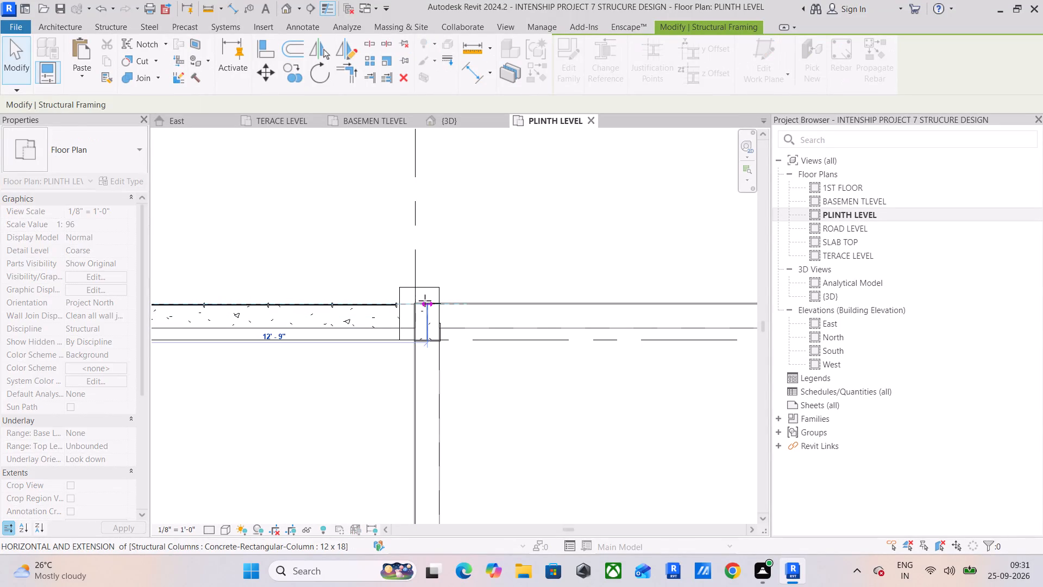
left_click(482, 257)
Extend the east end of the north perimeter beam beside the northwest corner through the next column, to 17' 1 1/2" long.
scroll(481, 266, "down", 6)
middle_click_drag(502, 261, 324, 259)
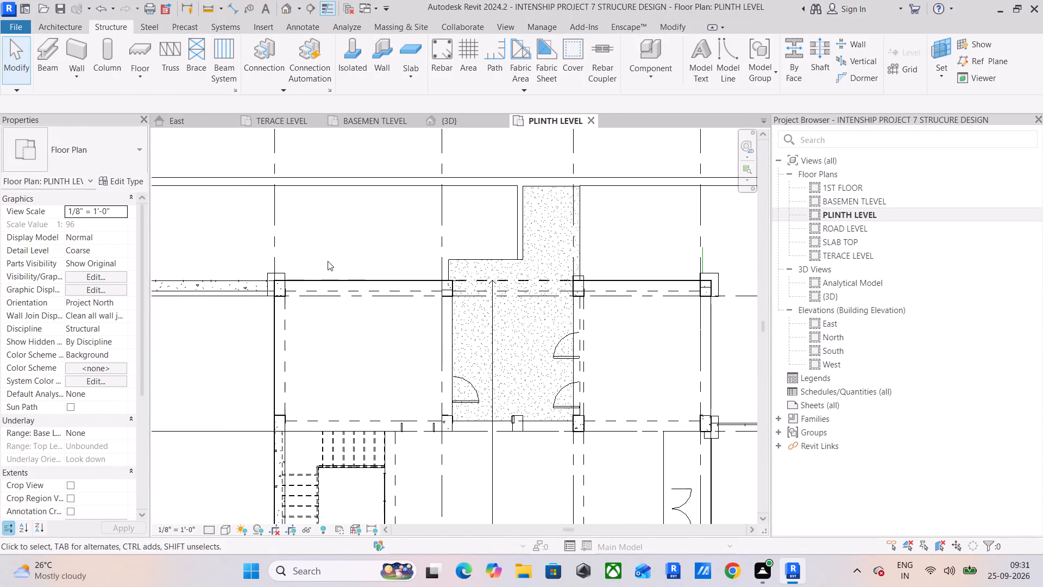
scroll(429, 281, "up", 4)
left_click(431, 279)
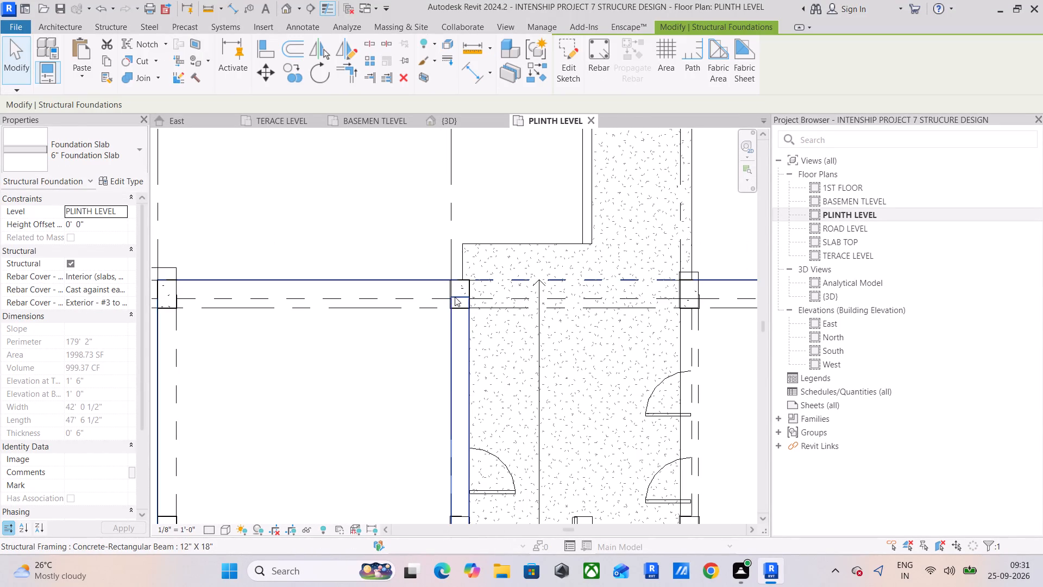
left_click(432, 298)
scroll(447, 288, "up", 9)
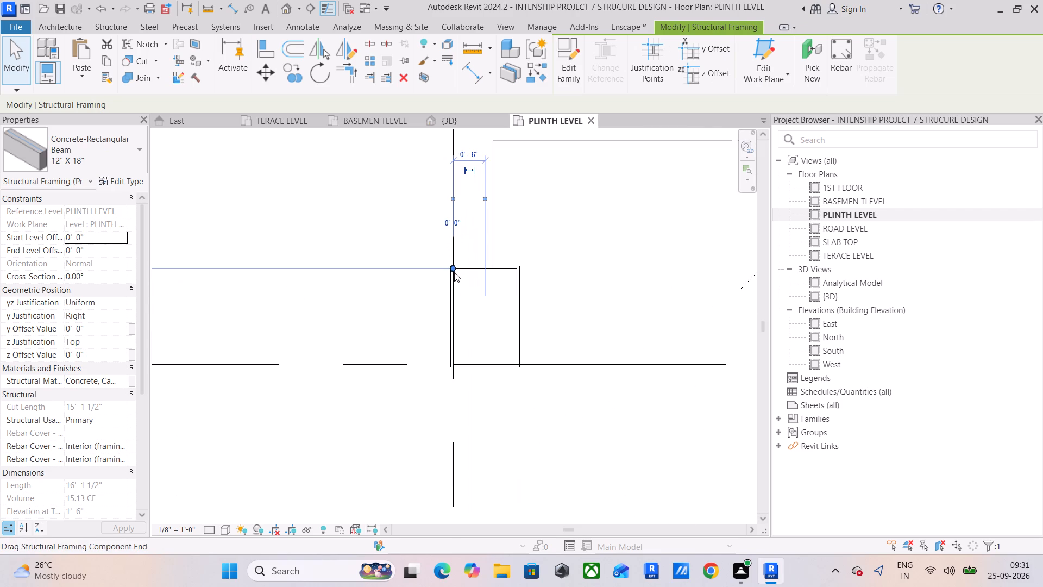
left_click_drag(453, 269, 481, 266)
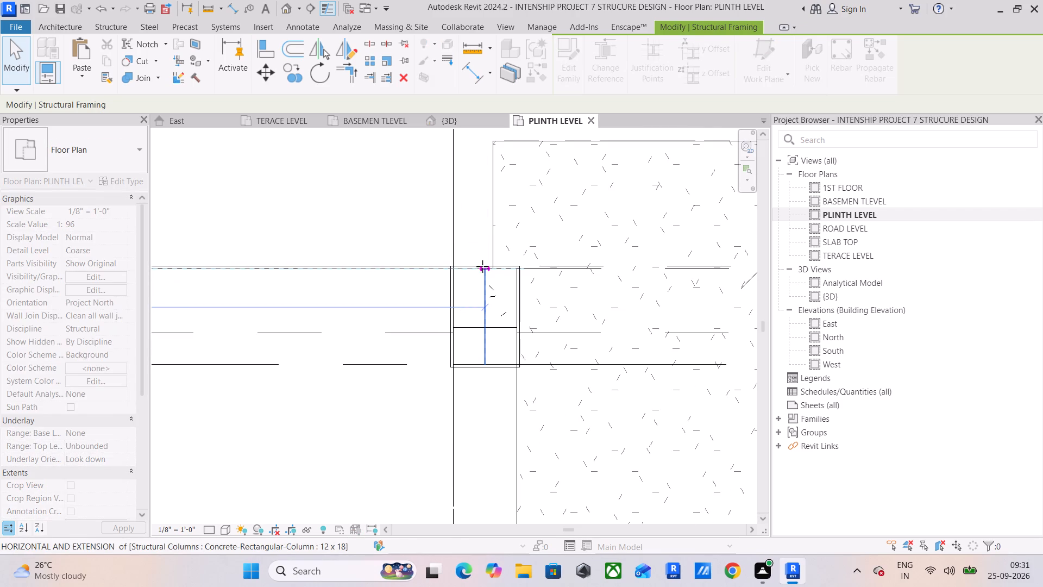
Extend the east end of the north perimeter beam crossing the stippled floor area through its column, to 12' 7 1/2" long.
scroll(585, 263, "down", 7)
middle_click_drag(571, 278, 271, 297)
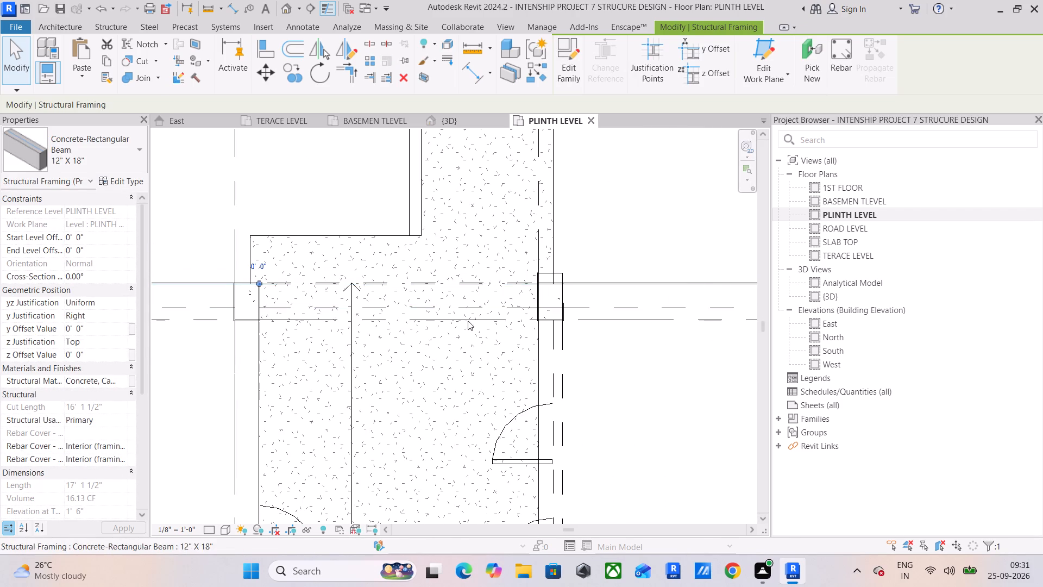
left_click(492, 307)
middle_click_drag(543, 300, 434, 307)
scroll(432, 307, "up", 5)
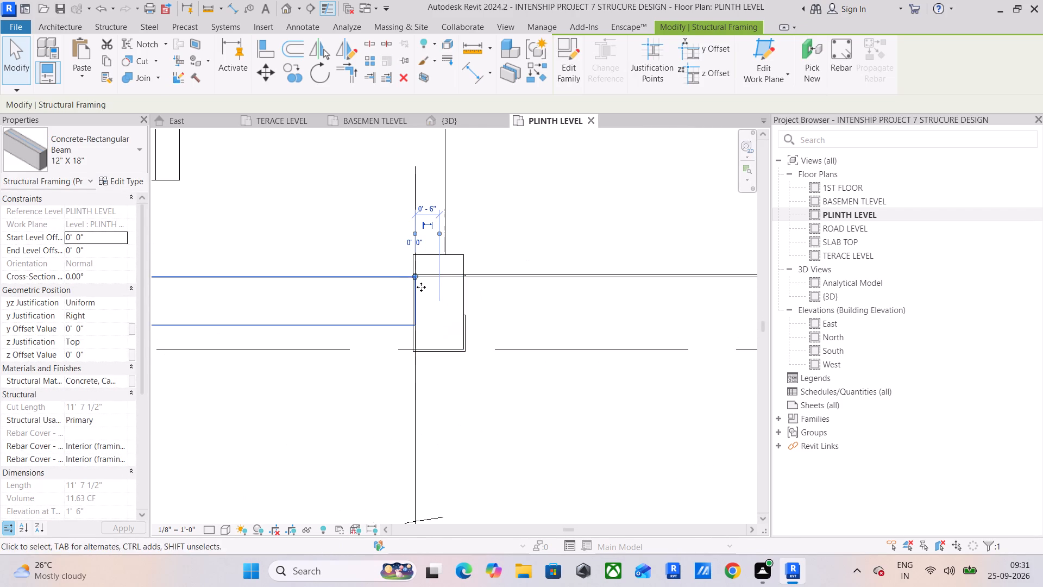
left_click_drag(417, 277, 437, 277)
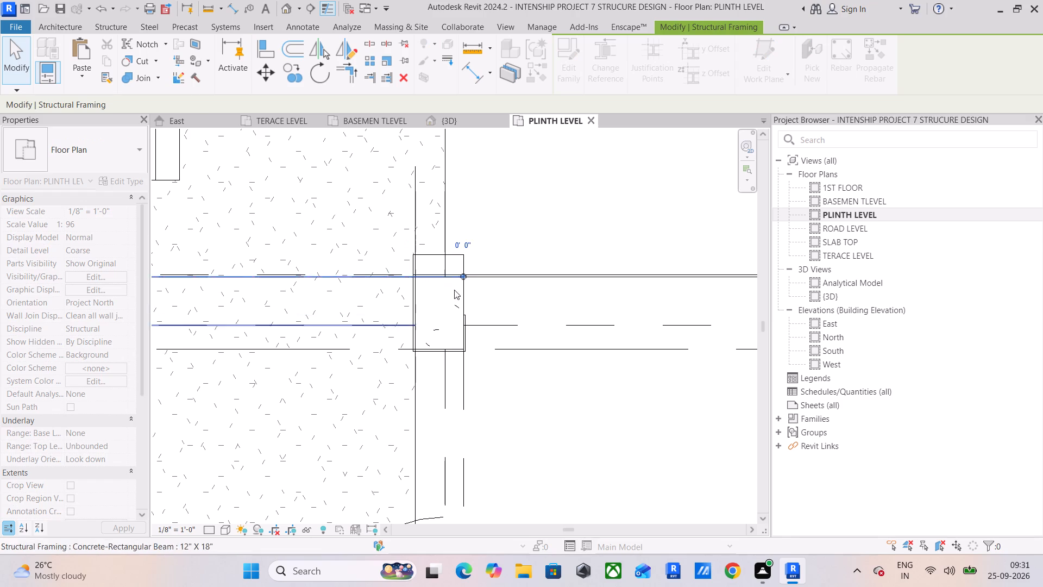
scroll(505, 253, "down", 6)
middle_click_drag(543, 251, 268, 280)
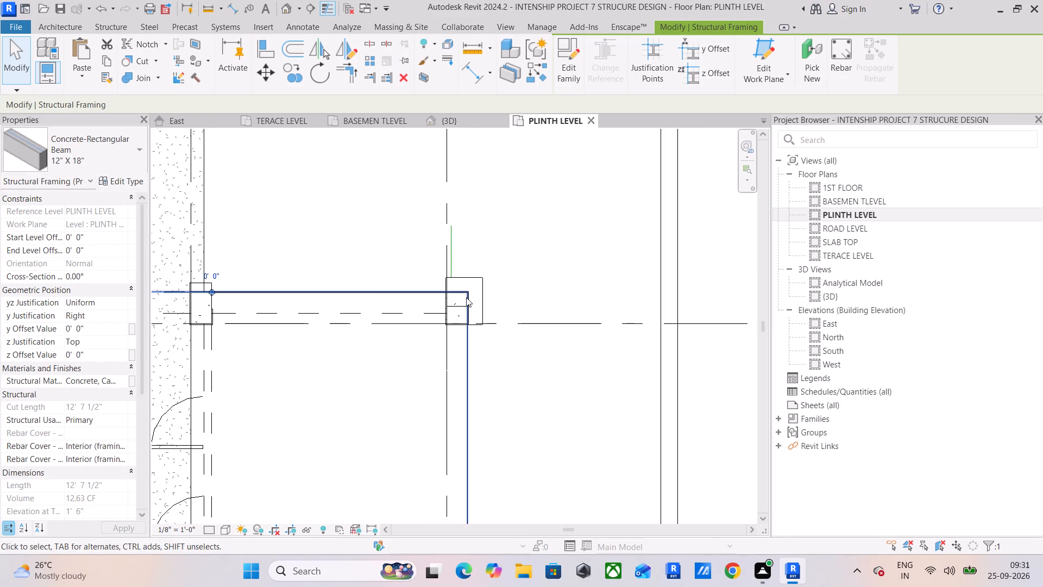
Extend the east end of the north perimeter beam east of the stippled floor area into the northeast corner column, to 11' 9" long.
left_click(370, 307)
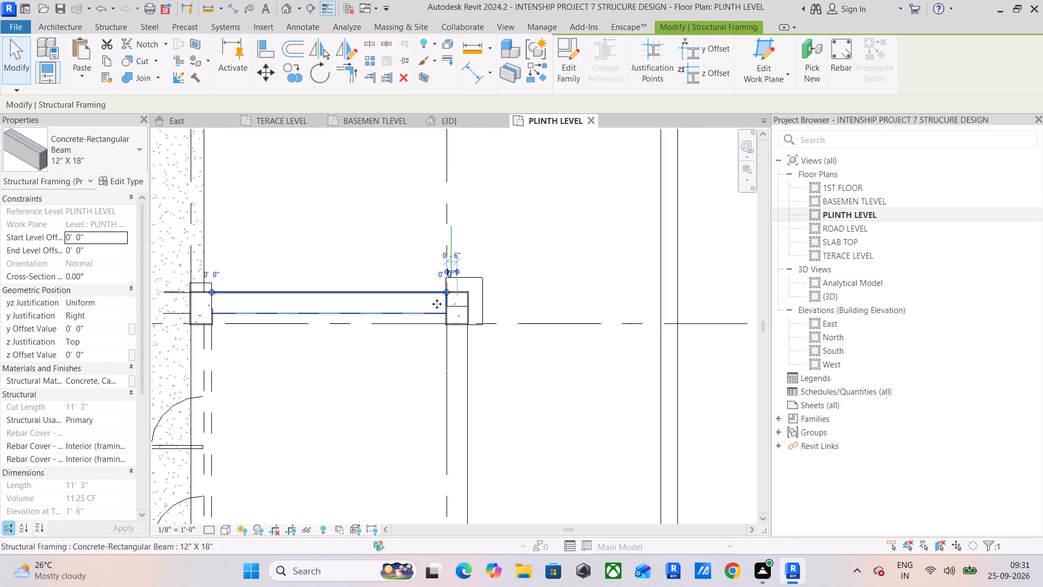
scroll(460, 298, "up", 10)
left_click_drag(420, 272, 468, 276)
left_click(295, 215)
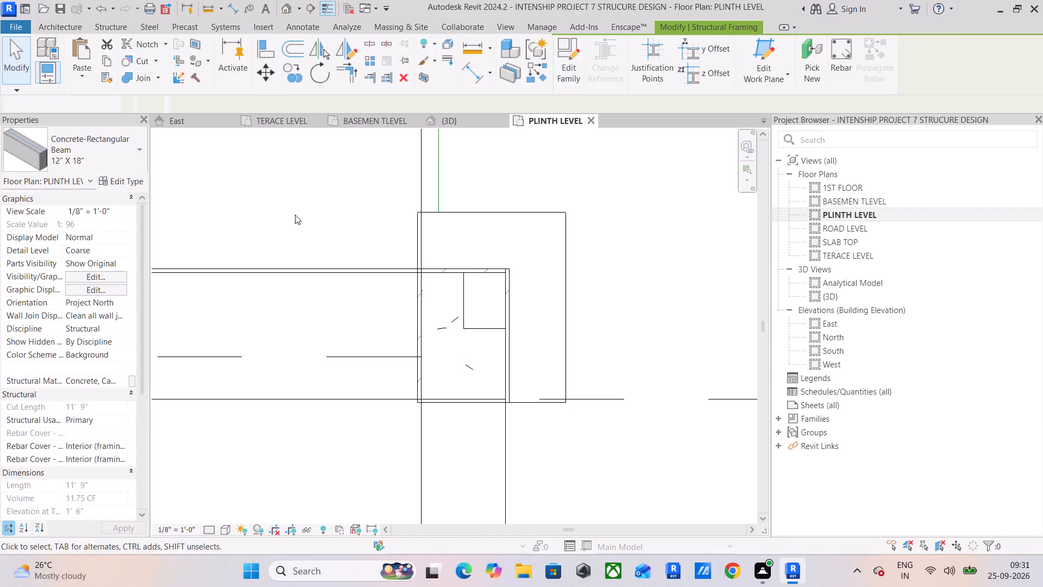
Extend the north end of the east perimeter beam between grids A and B into the northeast corner column, to 13' 6" long.
scroll(330, 238, "down", 4)
left_click(432, 347)
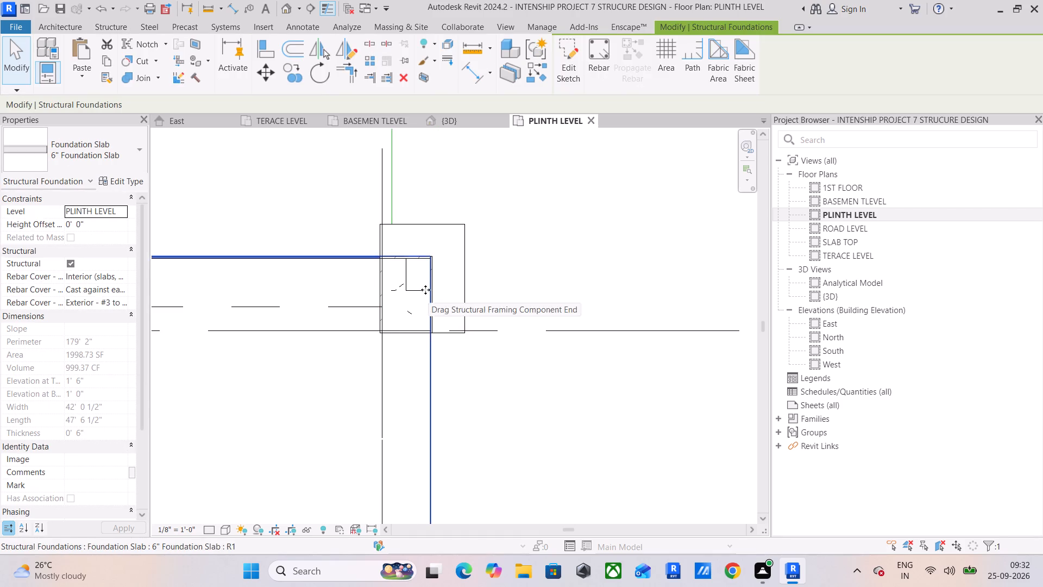
left_click(385, 391)
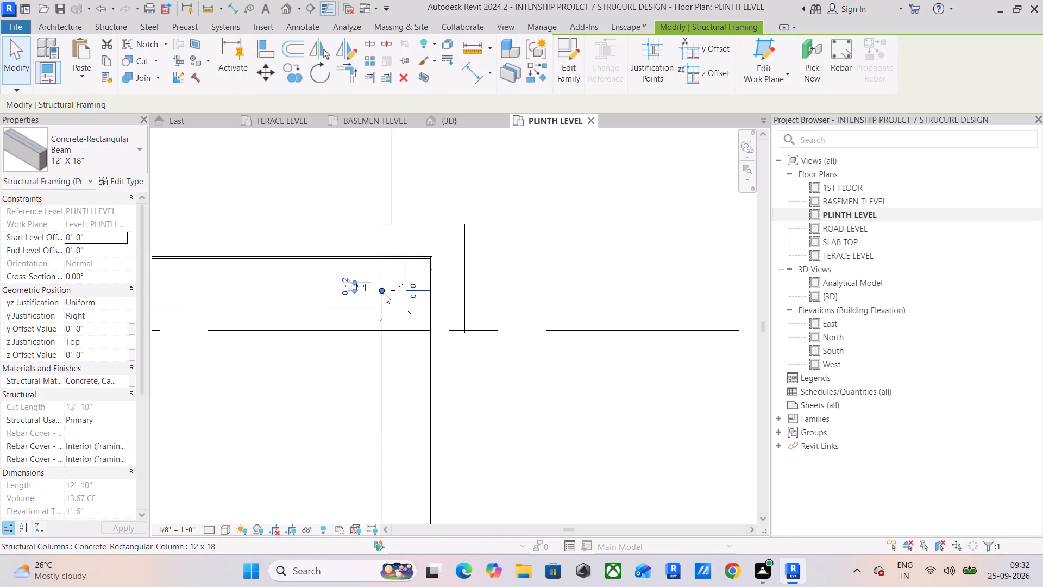
left_click_drag(380, 289, 387, 260)
left_click(313, 432)
Extend the south end of the east perimeter beam between grids A and B to the middle of the grid B column.
scroll(343, 380, "down", 5)
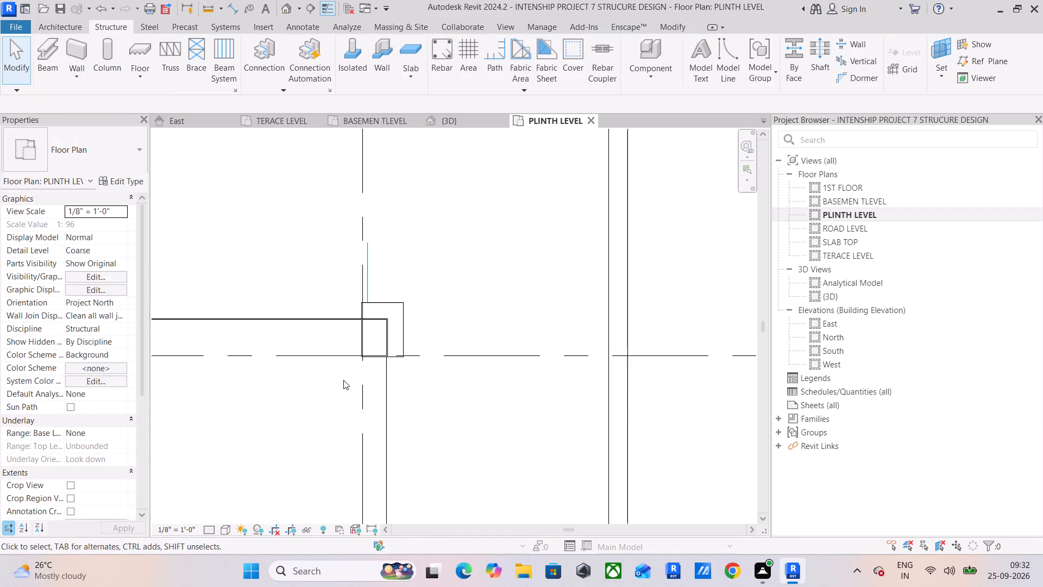
middle_click_drag(343, 380, 438, 289)
scroll(443, 277, "down", 5)
middle_click_drag(436, 272, 429, 188)
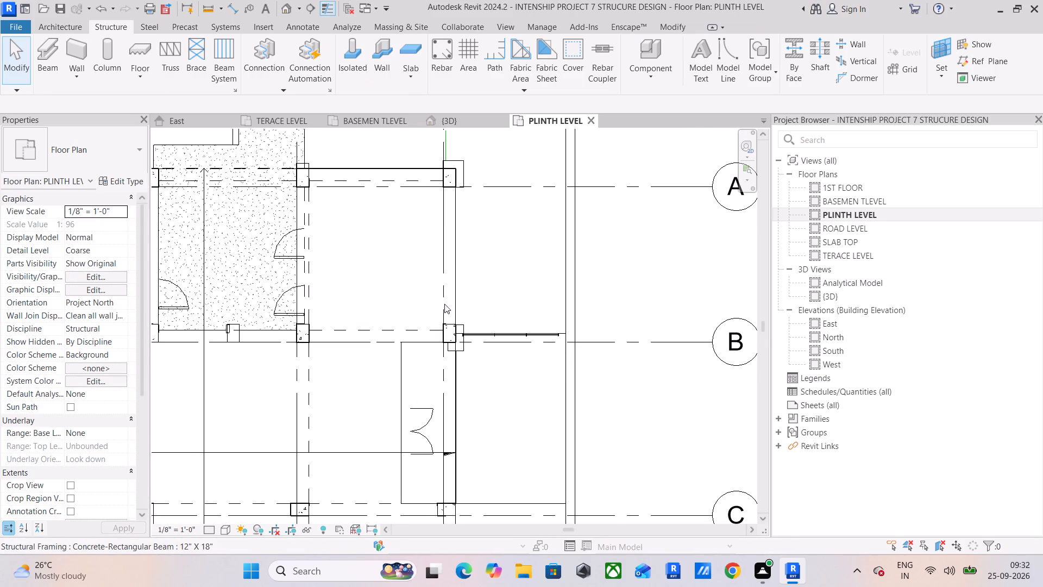
left_click(447, 298)
scroll(445, 303, "up", 6)
middle_click_drag(433, 330, 412, 218)
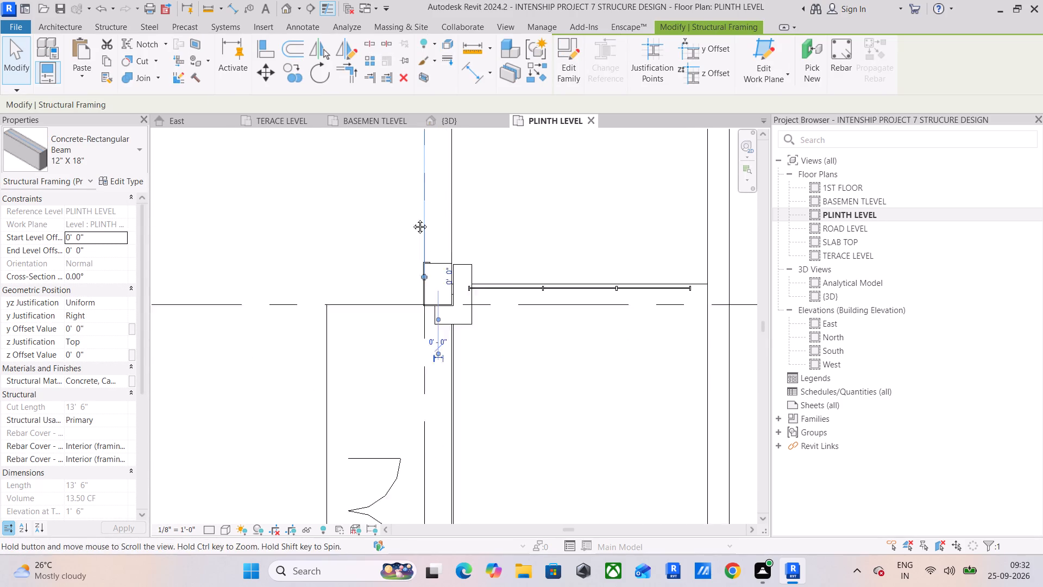
middle_click_drag(412, 218, 412, 218)
scroll(421, 259, "up", 5)
left_click_drag(417, 247, 412, 263)
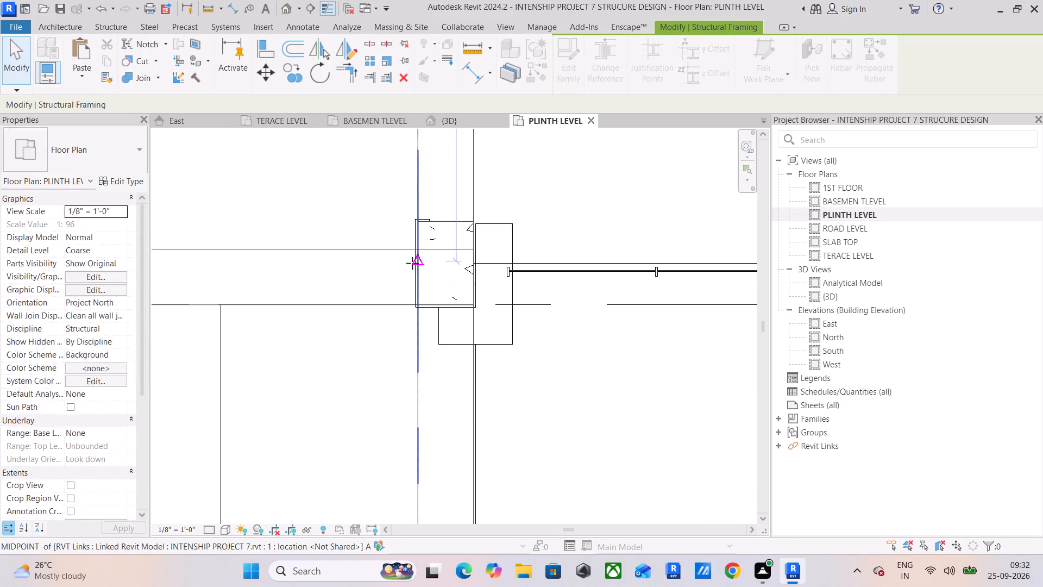
left_click_drag(412, 263, 419, 264)
Extend the north end of the east perimeter beam between grids B and C to the middle of the grid B column.
left_click(419, 379)
left_click_drag(418, 303, 418, 298)
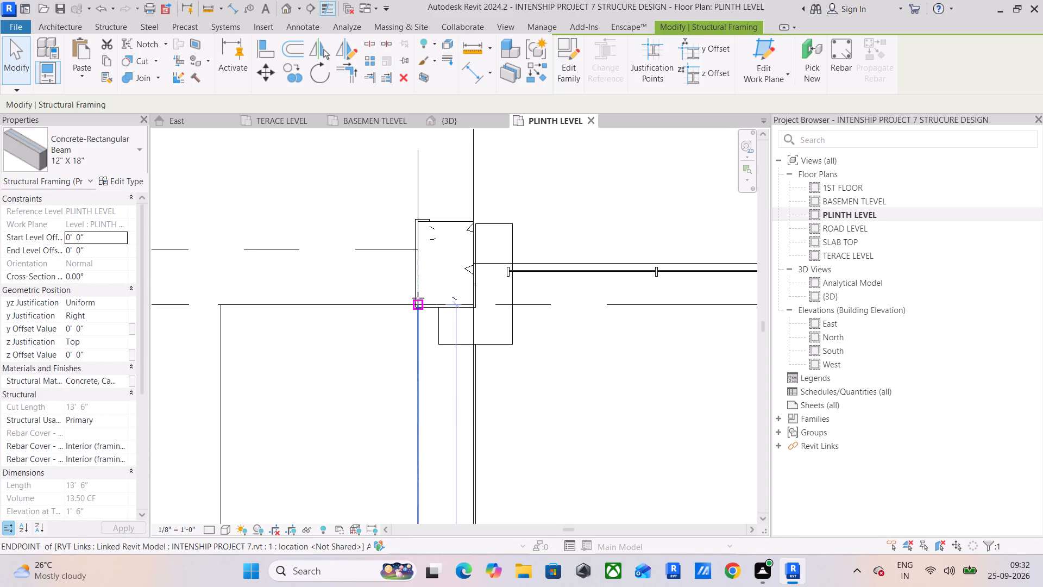
left_click_drag(418, 298, 422, 269)
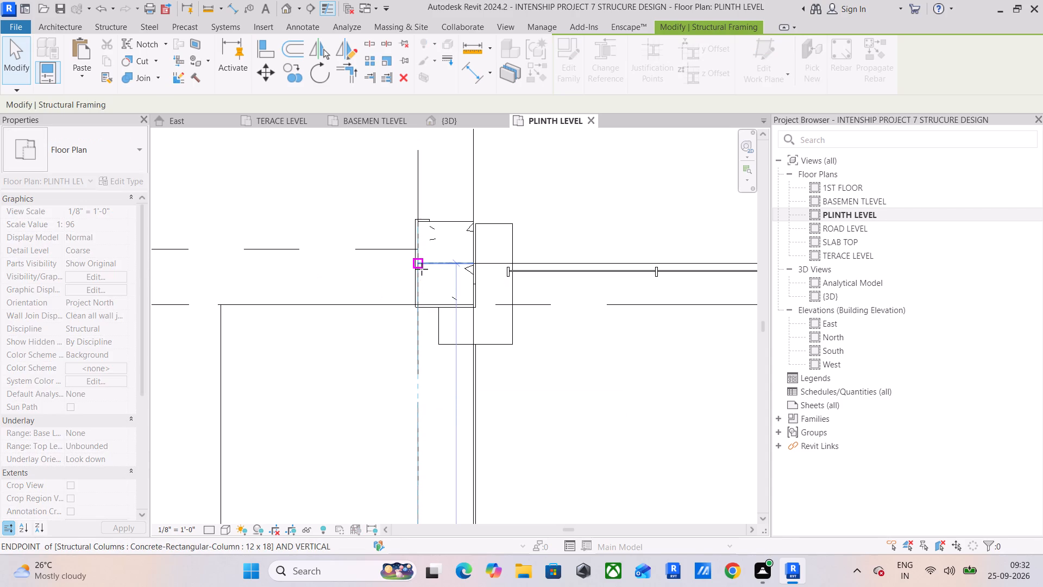
left_click(335, 190)
Extend the south end of the east perimeter beam between grids B and C through its column to grid C.
scroll(354, 280, "down", 5)
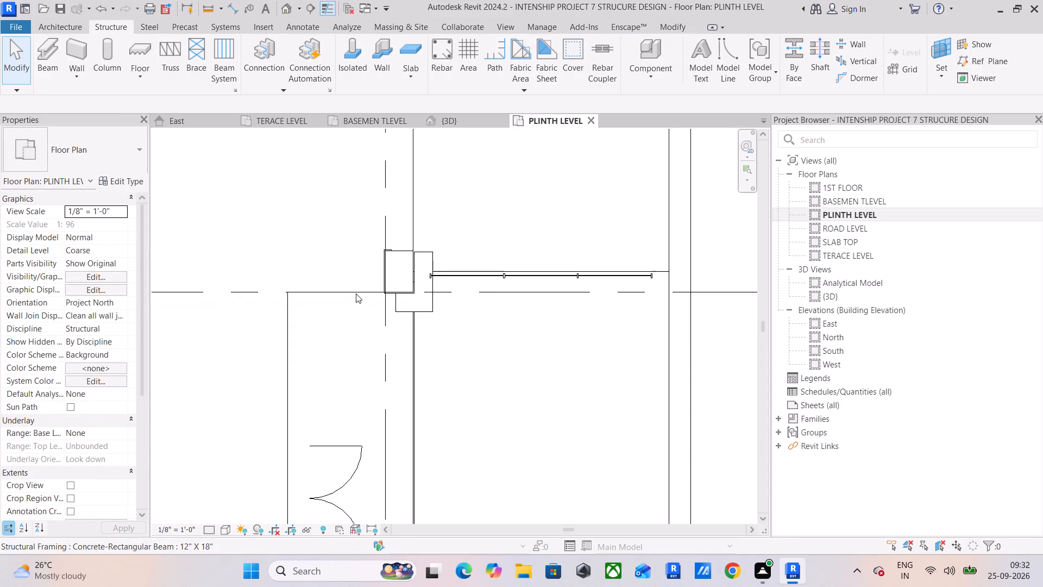
middle_click_drag(356, 299, 392, 196)
scroll(393, 191, "up", 1)
scroll(405, 212, "down", 6)
middle_click_drag(413, 381, 463, 211)
scroll(462, 234, "up", 5)
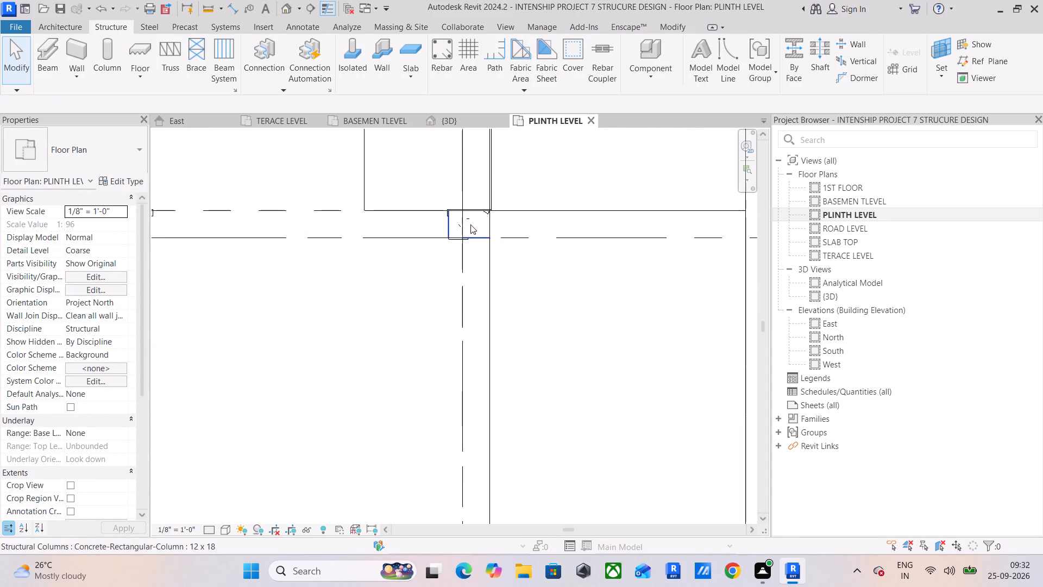
middle_click_drag(473, 212, 436, 316)
left_click(429, 262)
left_click_drag(425, 314, 423, 327)
left_click(389, 376)
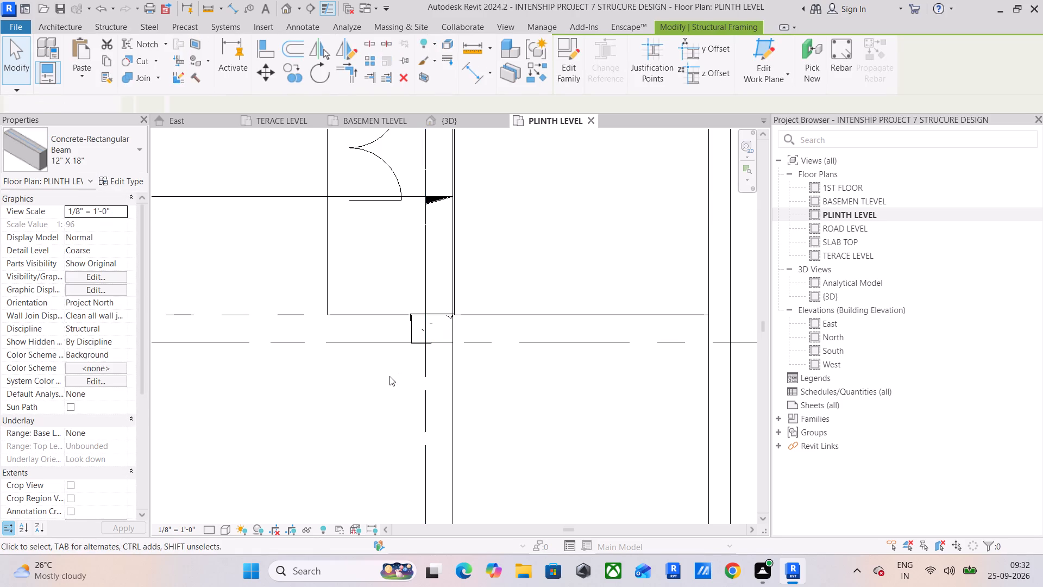
Inspect the end positions of the east perimeter beams on both sides of the grid C column.
scroll(393, 374, "down", 4)
middle_click_drag(393, 374, 402, 304)
left_click(420, 323)
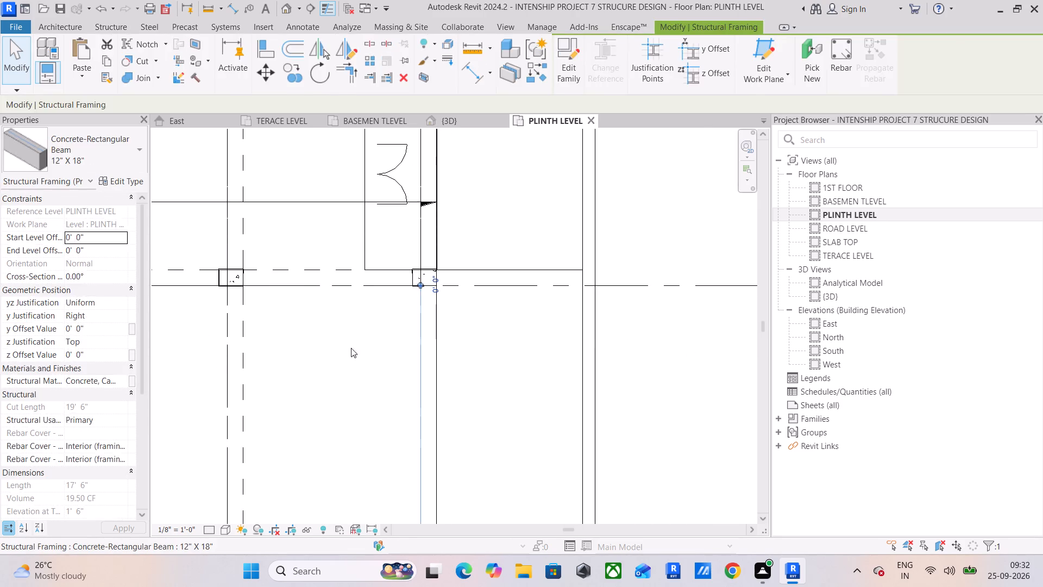
left_click(338, 353)
scroll(353, 350, "down", 3)
middle_click_drag(353, 350, 379, 234)
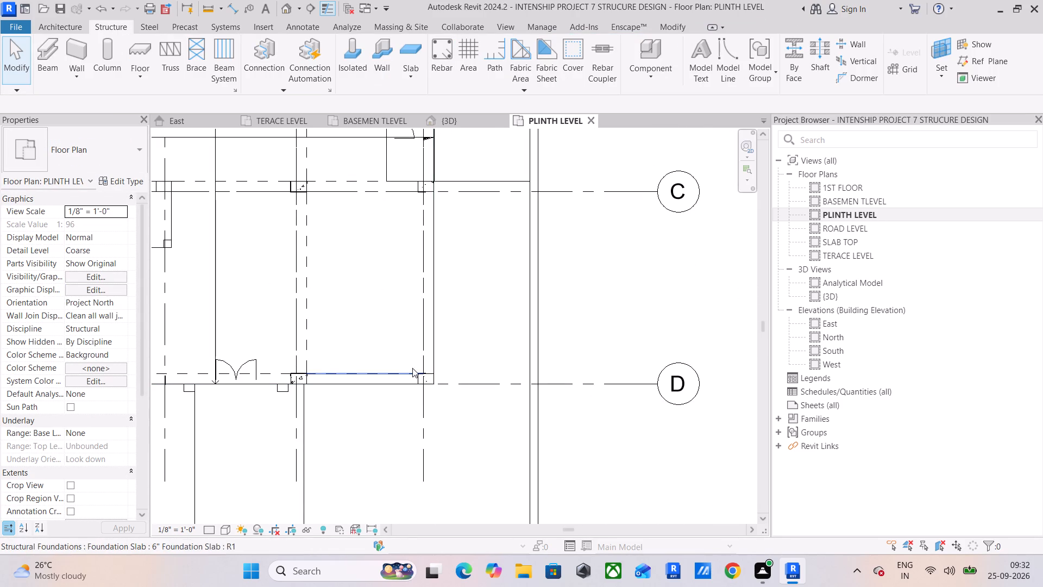
middle_click_drag(435, 264, 428, 376)
left_click(415, 272)
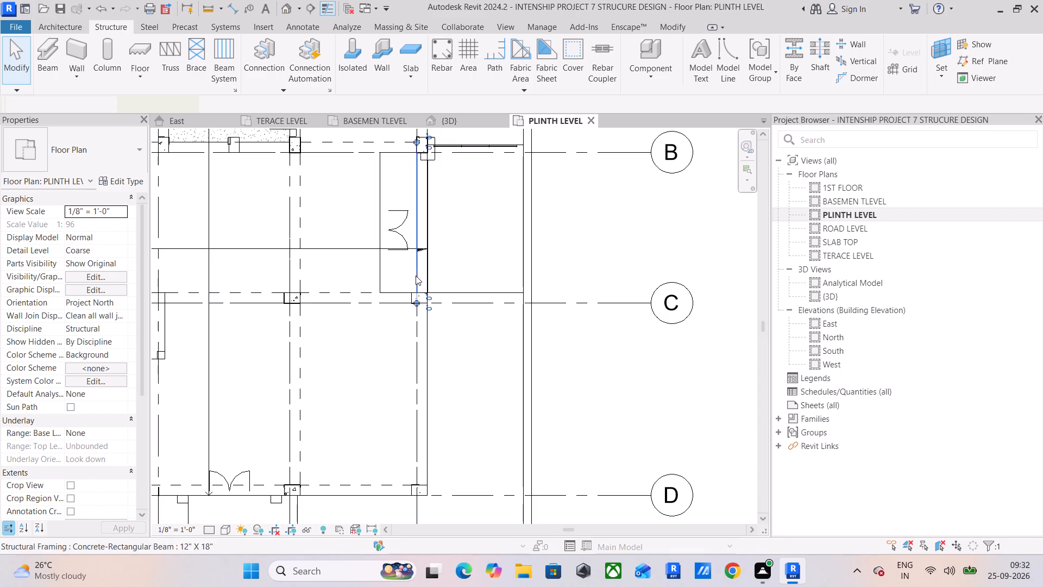
Extend the east end of the easternmost south perimeter beam on grid D through the southeast corner column, to 12' 3" long.
middle_click_drag(397, 338, 420, 218)
scroll(411, 373, "up", 4)
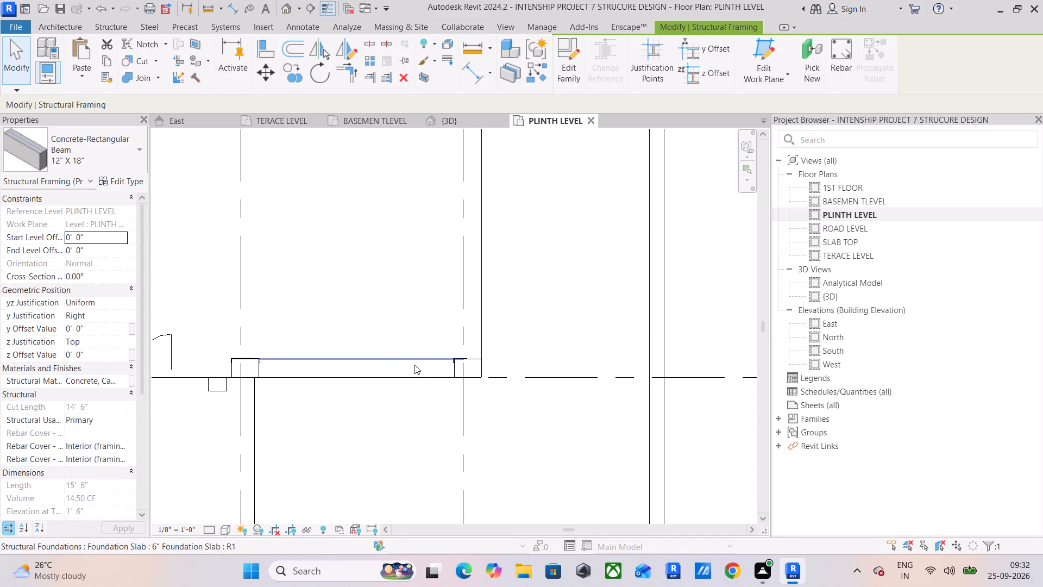
left_click(427, 357)
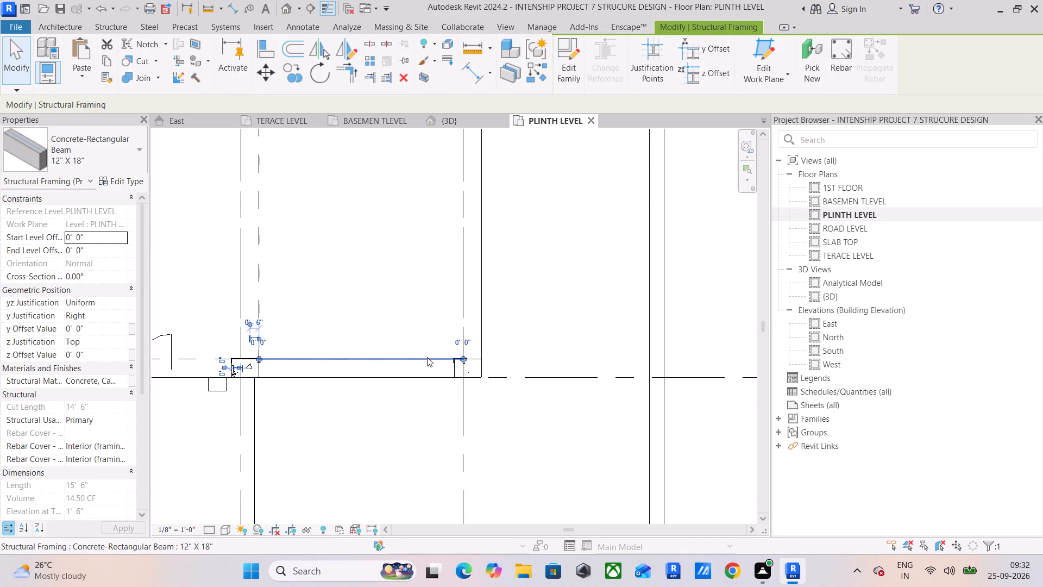
left_click_drag(463, 357, 475, 358)
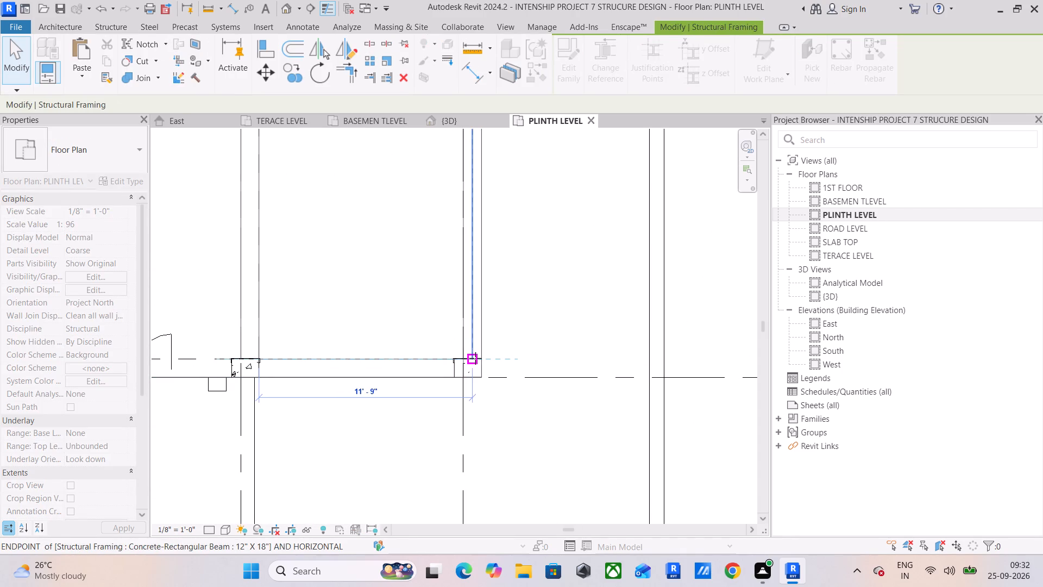
left_click_drag(475, 358, 482, 363)
scroll(482, 363, "up", 5)
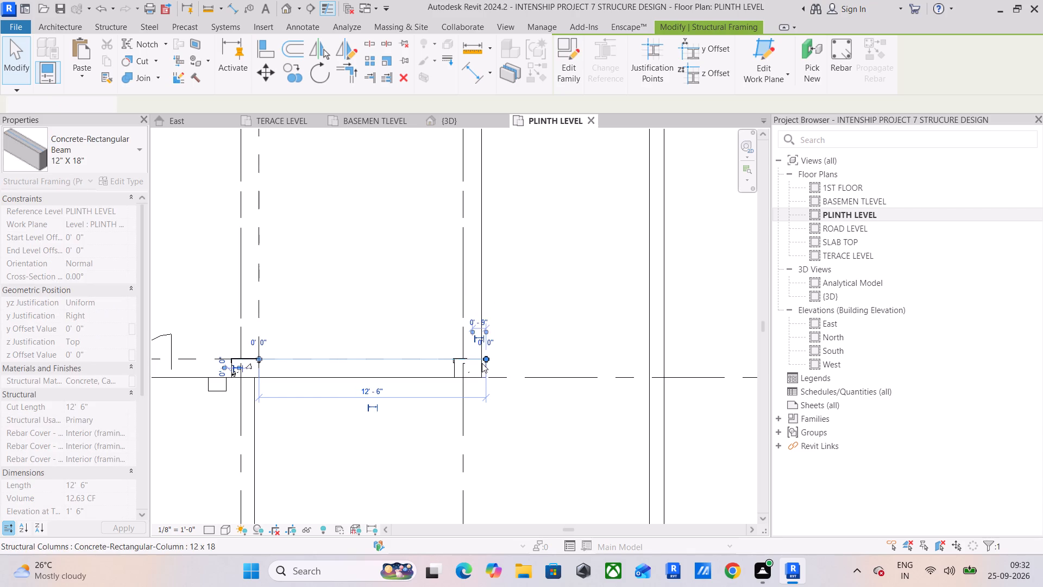
scroll(482, 363, "up", 5)
left_click_drag(500, 348, 481, 353)
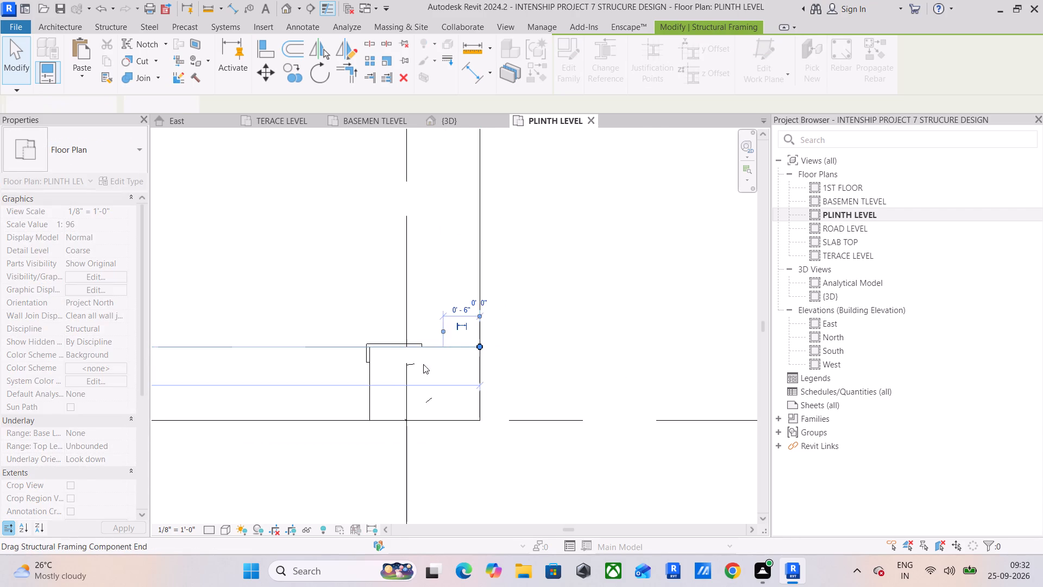
Extend the east end of the south perimeter beam passing the double door through its column, to 18' 4 1/2" long.
scroll(360, 366, "down", 6)
middle_click_drag(333, 361, 514, 321)
scroll(436, 328, "down", 4)
middle_click_drag(382, 334, 464, 331)
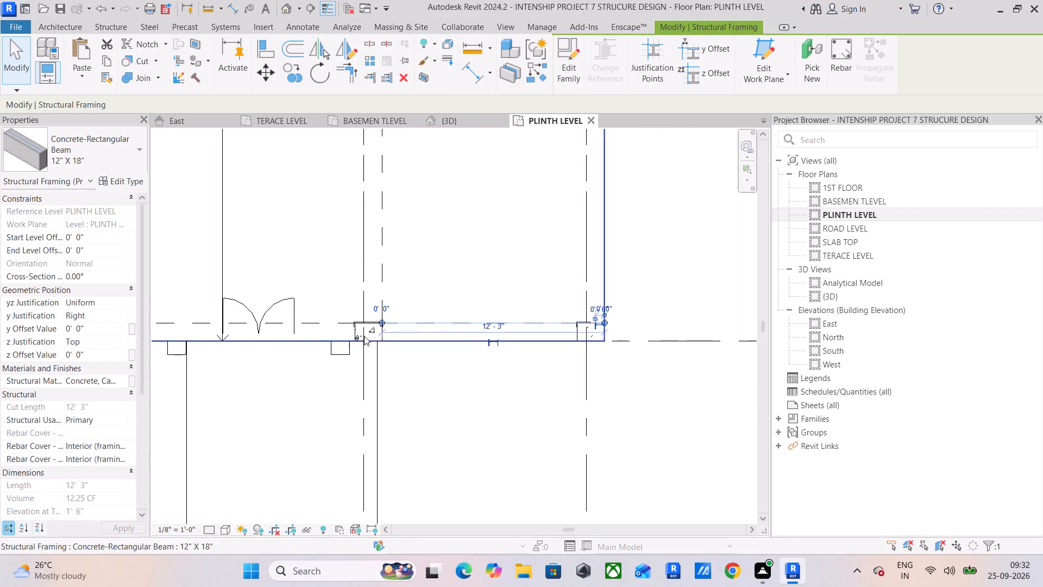
scroll(364, 336, "up", 4)
left_click(319, 314)
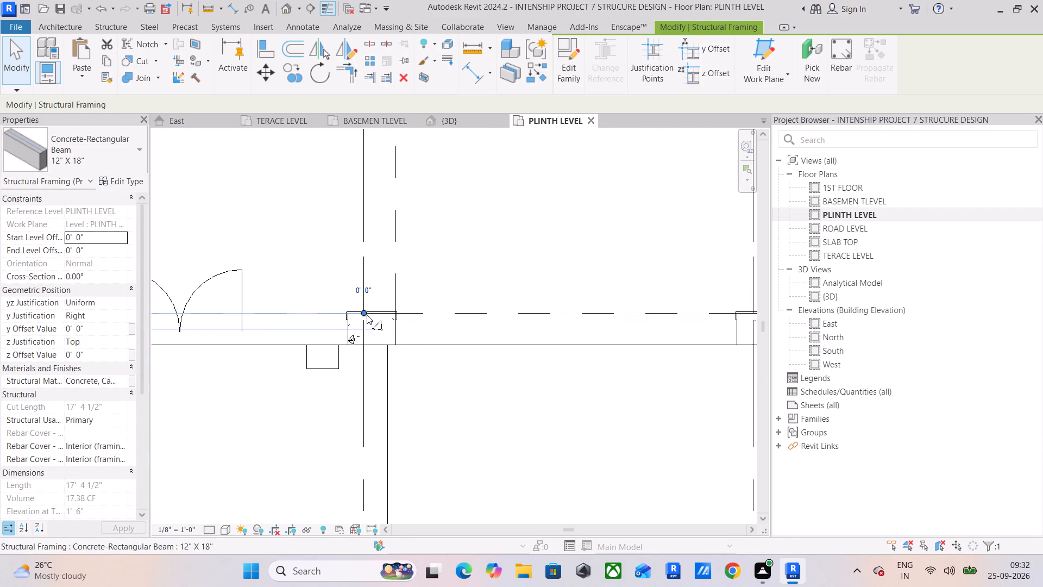
left_click_drag(363, 315, 391, 316)
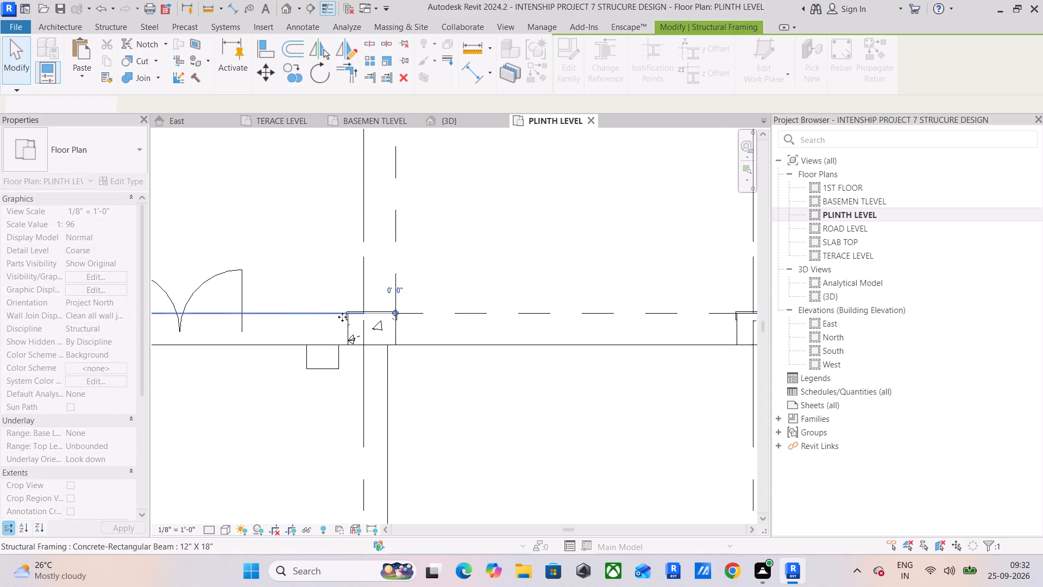
Inspect the ends of the south perimeter beams from the double door west to the southwest corner column.
scroll(342, 317, "down", 5)
middle_click_drag(361, 319, 482, 315)
middle_click_drag(257, 316, 294, 317)
scroll(431, 327, "up", 4)
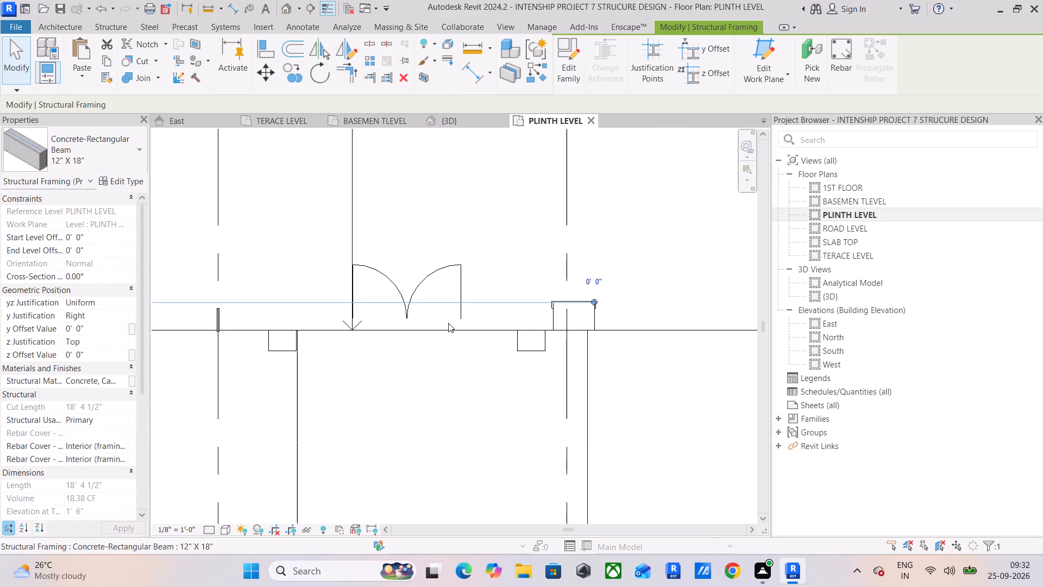
scroll(548, 317, "up", 9)
scroll(553, 306, "down", 4)
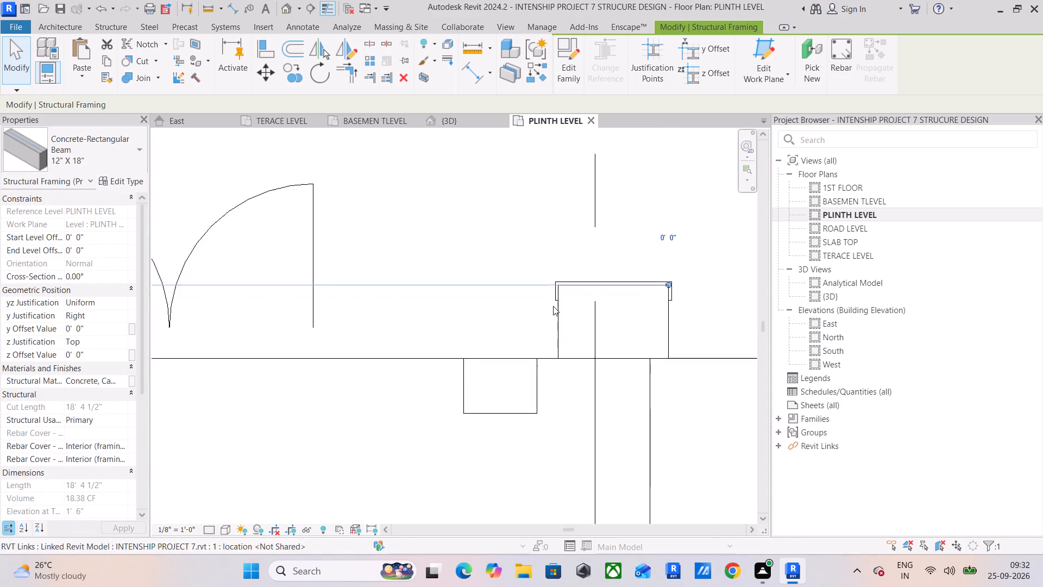
scroll(553, 306, "down", 7)
middle_click_drag(322, 321, 457, 313)
left_click(225, 303)
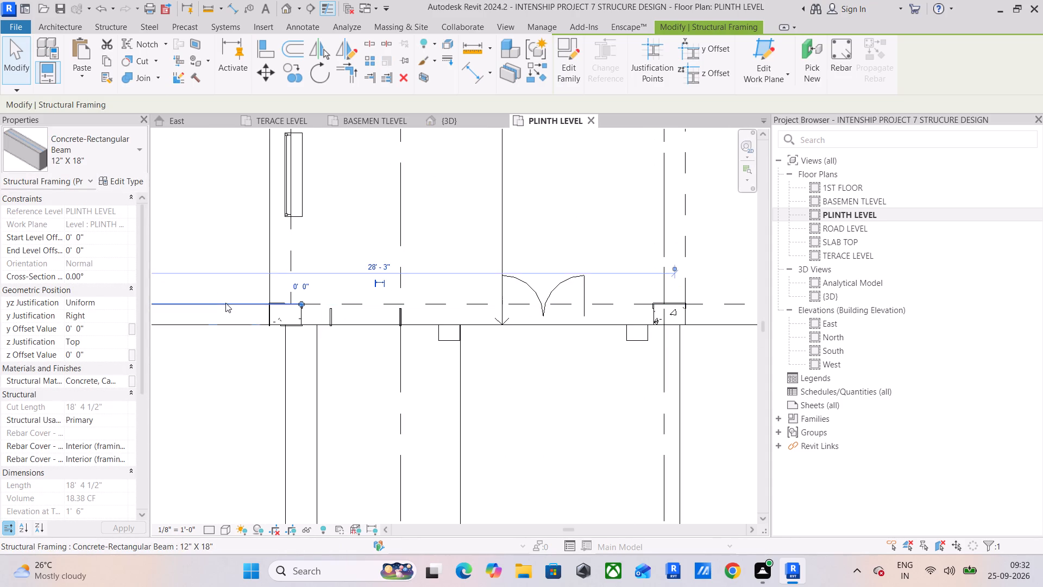
scroll(268, 309, "up", 3)
middle_click_drag(268, 309, 327, 307)
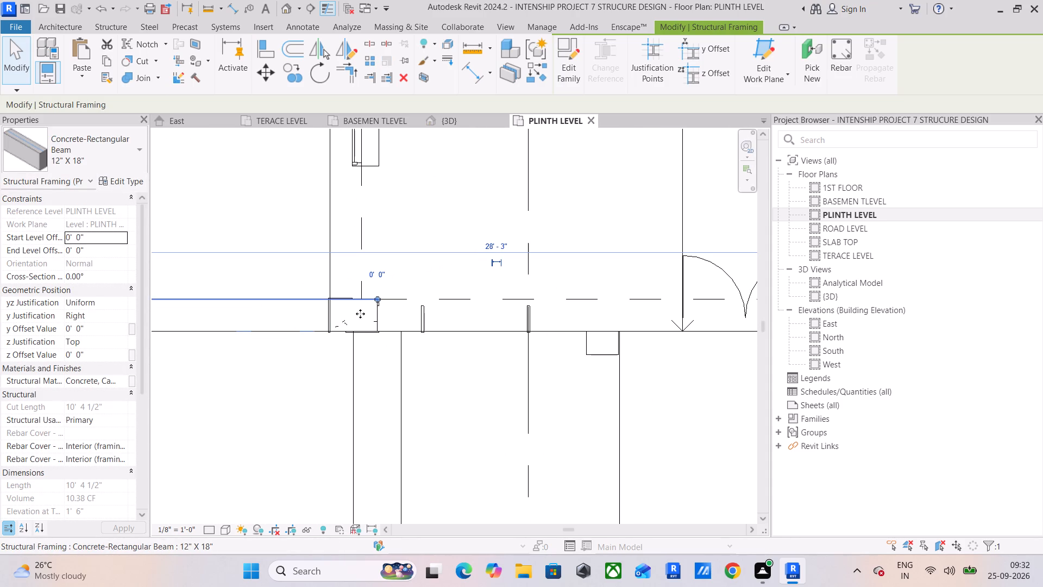
scroll(342, 294, "down", 6)
middle_click_drag(324, 292, 492, 303)
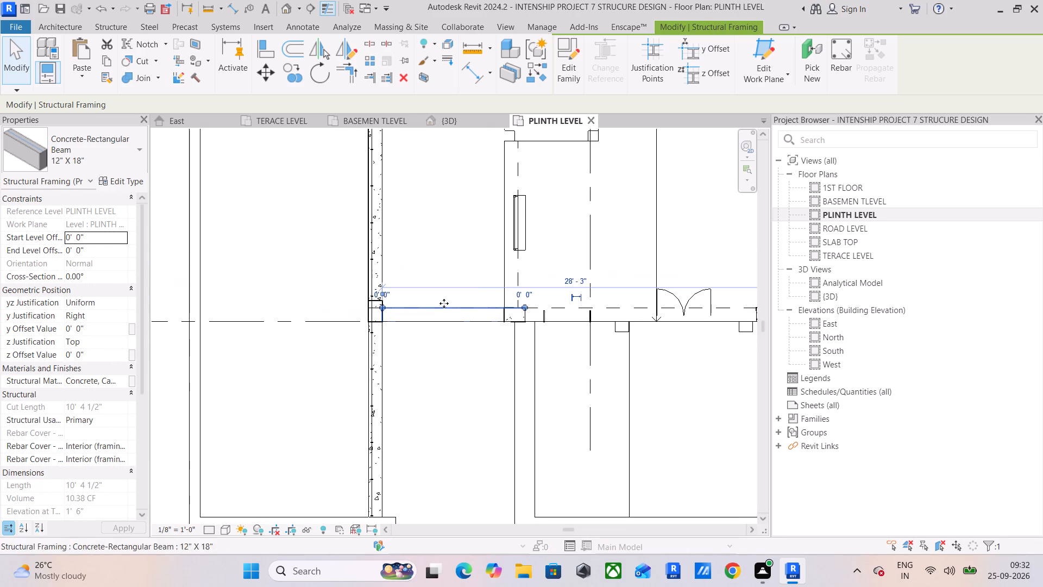
Extend the south end of the west perimeter beam between grids C and D through the southwest corner column, to 19' 6" long.
scroll(374, 313, "up", 4)
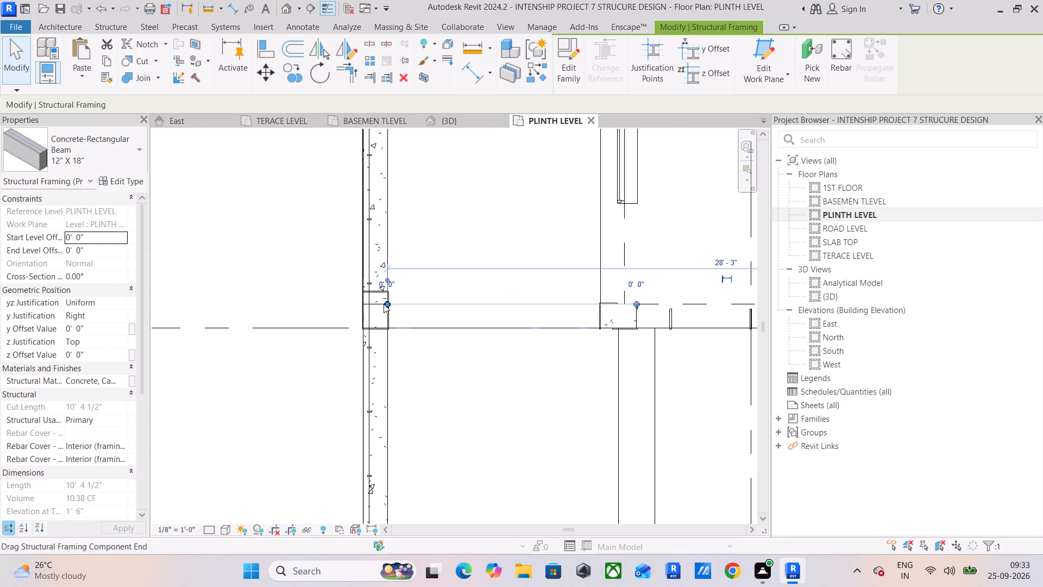
left_click(374, 303)
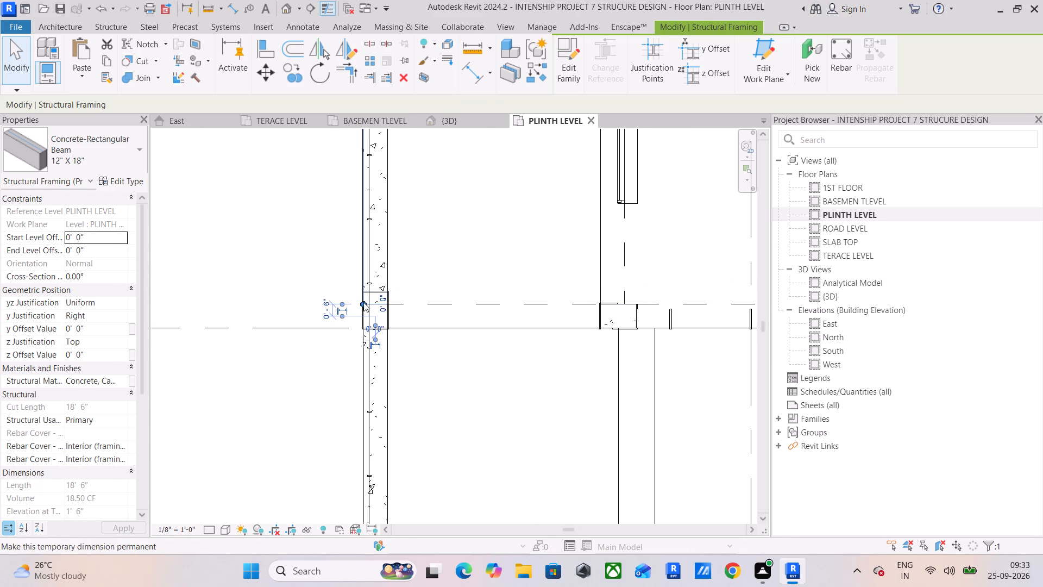
left_click_drag(363, 305, 359, 333)
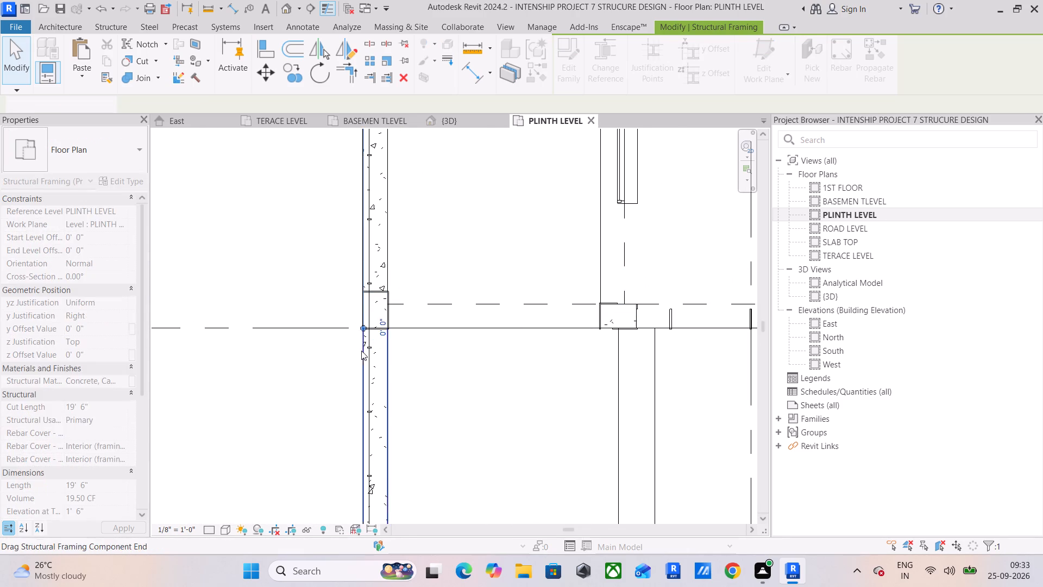
Examine the plan south of the southwest corner column and the west perimeter beams up to the staircase.
middle_click_drag(361, 351, 345, 204)
scroll(337, 357, "down", 5)
middle_click_drag(342, 354, 369, 280)
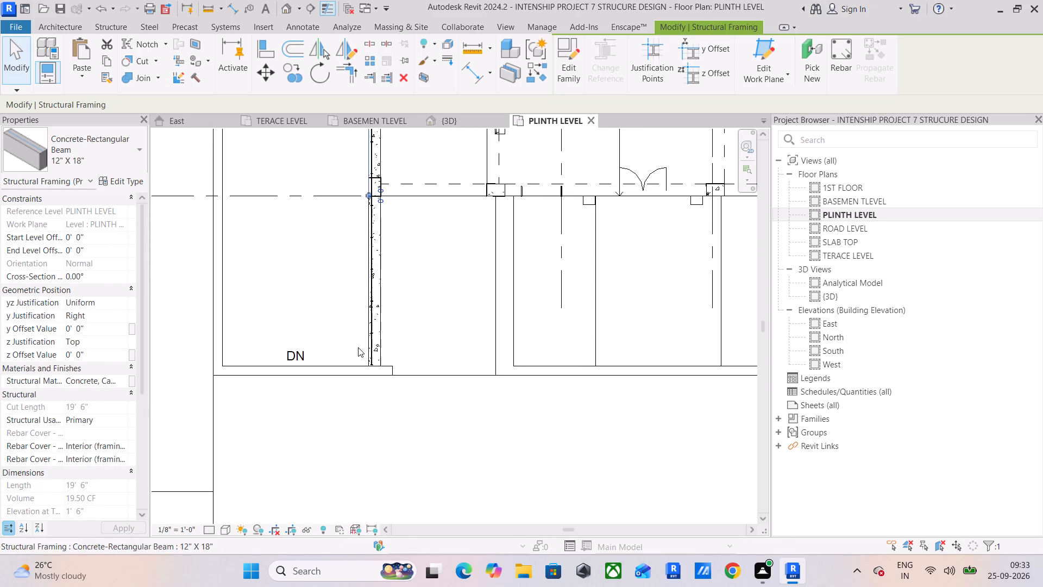
scroll(364, 343, "up", 5)
scroll(371, 321, "down", 6)
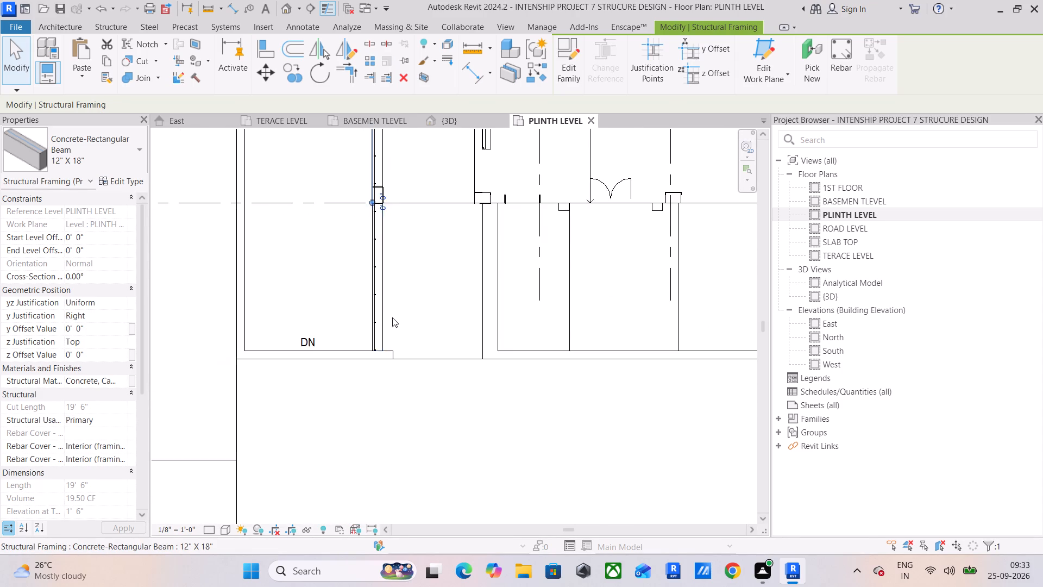
scroll(393, 318, "down", 4)
middle_click_drag(391, 250, 405, 388)
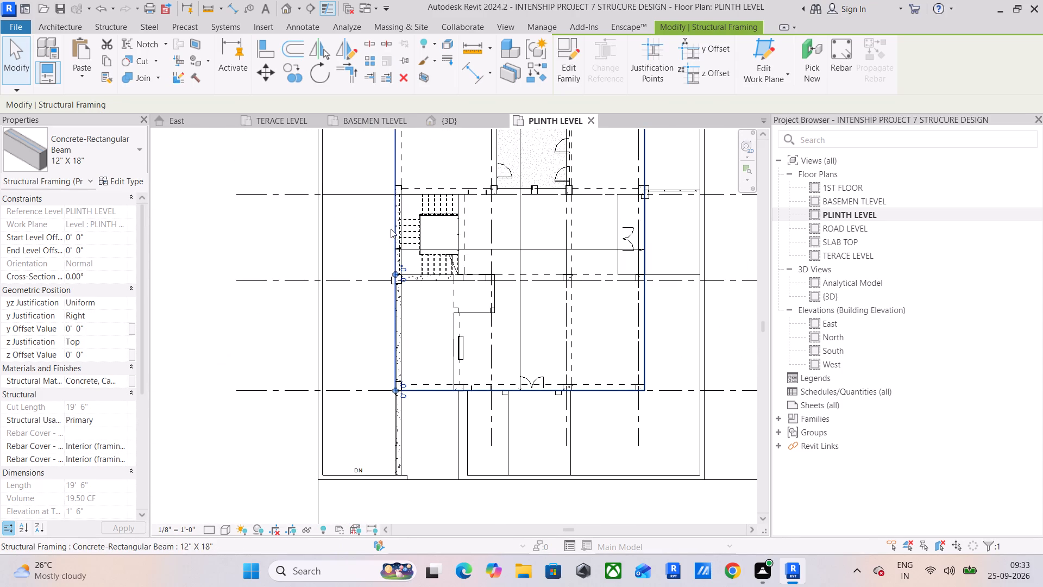
Examine the west perimeter beams from the staircase north to the northwest corner column.
scroll(392, 227, "up", 10)
scroll(392, 227, "down", 6)
middle_click_drag(392, 237, 392, 255)
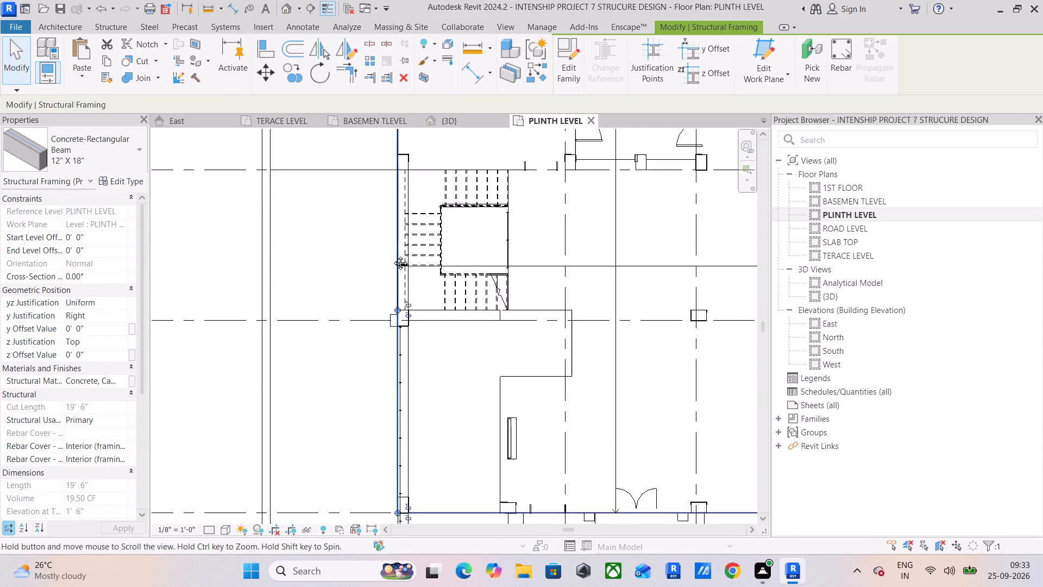
middle_click_drag(392, 255, 391, 341)
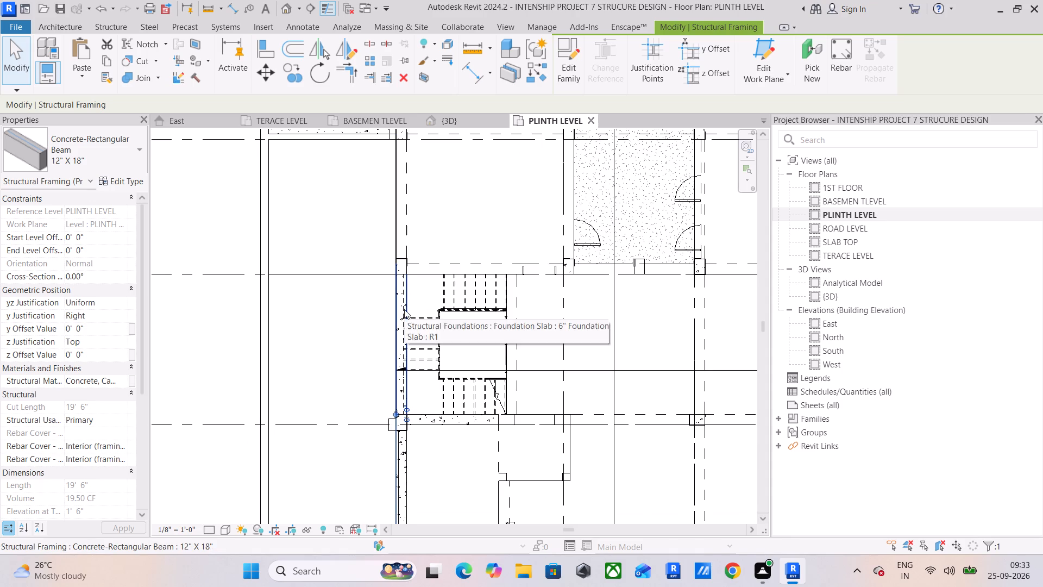
left_click(404, 309)
middle_click_drag(404, 271, 425, 346)
left_click(426, 255)
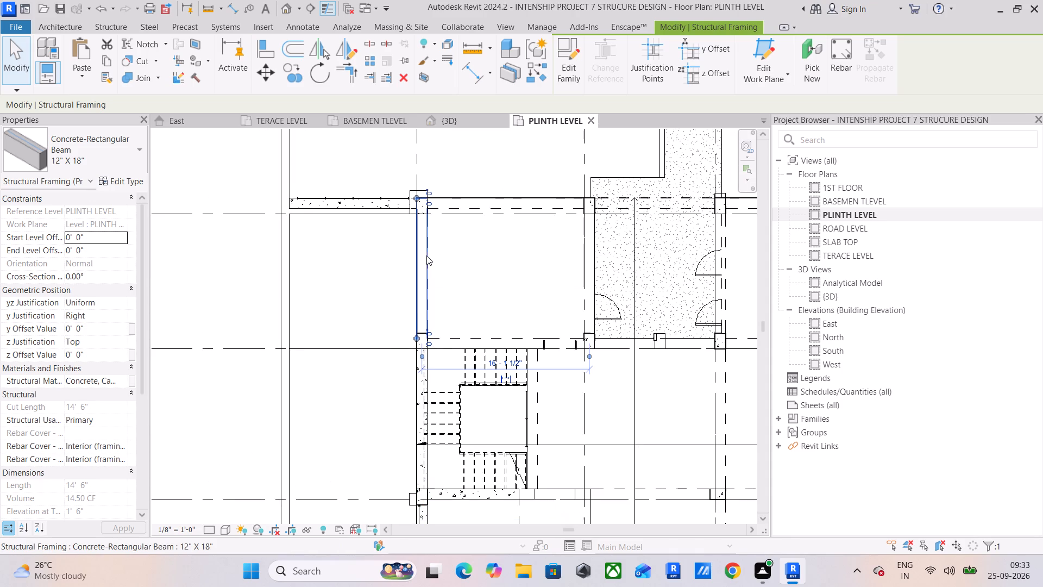
left_click(476, 278)
scroll(477, 278, "down", 5)
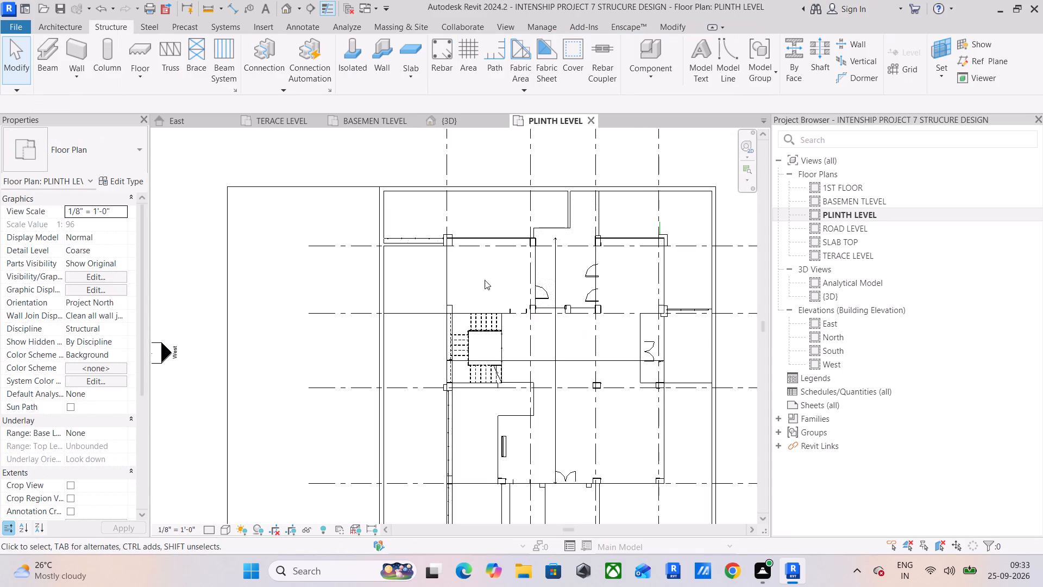
Extend the east end of the grid B beam north of the staircase through the column beside the slab-covered corridor.
left_click(501, 307)
scroll(539, 306, "up", 9)
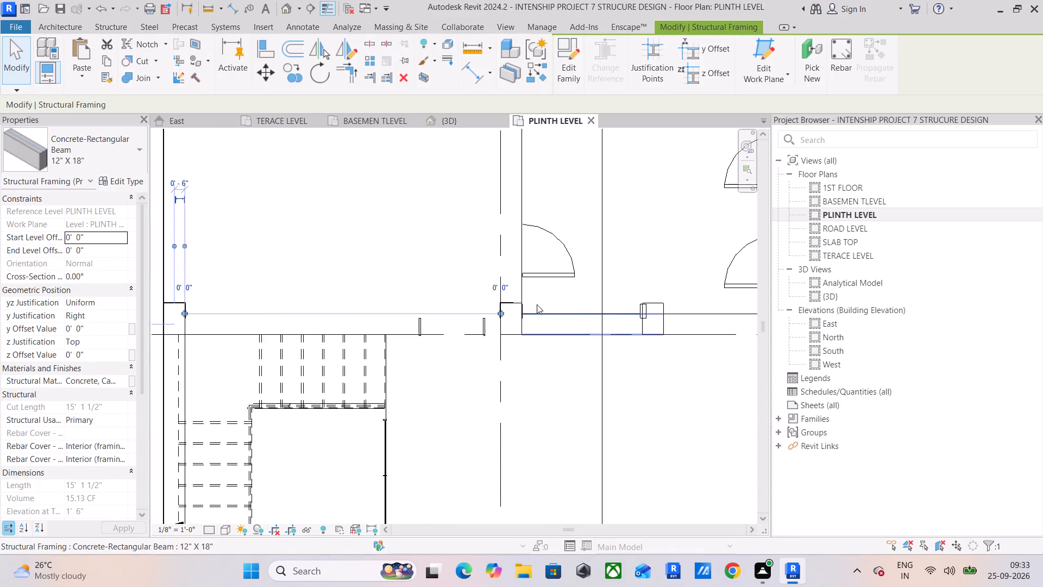
scroll(537, 304, "up", 6)
left_click_drag(501, 326, 537, 330)
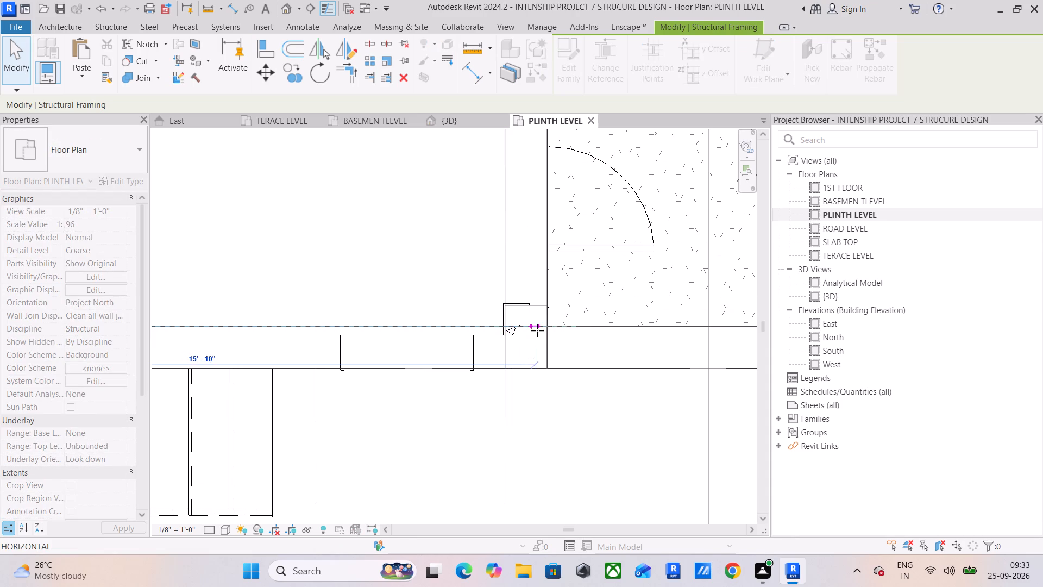
left_click_drag(537, 330, 543, 330)
Extend the east end of the short grid B beam below the slab-covered corridor through its column.
middle_click_drag(544, 330, 353, 333)
middle_click_drag(490, 340, 366, 341)
left_click(449, 332)
middle_click_drag(495, 338, 355, 324)
left_click(437, 320)
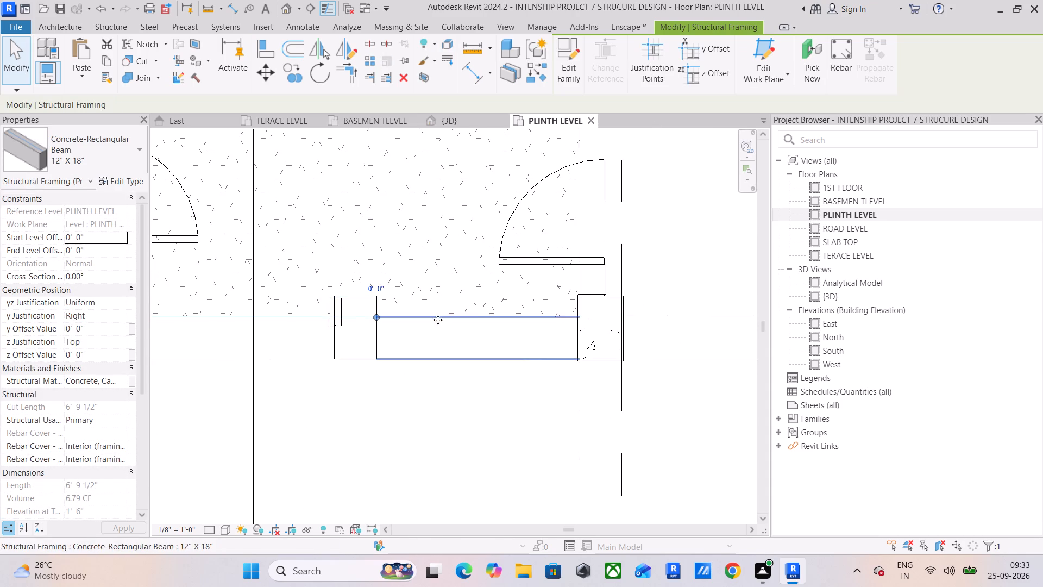
middle_click_drag(519, 329, 323, 332)
left_click_drag(386, 320, 414, 321)
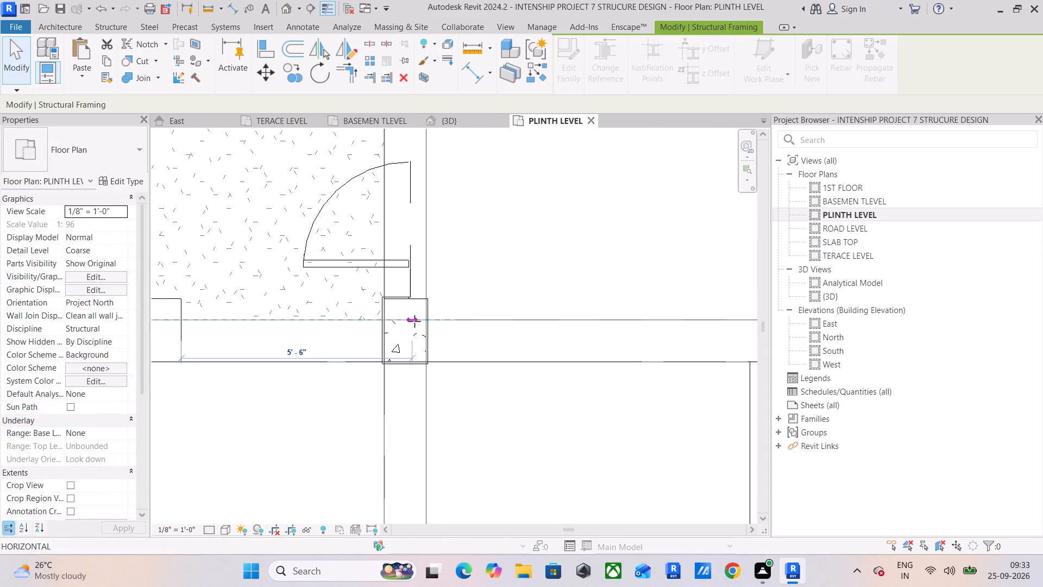
left_click_drag(414, 321, 423, 322)
Extend the east end of the easternmost grid B beam through the east perimeter column, to 12' 3" long.
left_click(464, 327)
left_click(475, 324)
scroll(475, 324, "down", 5)
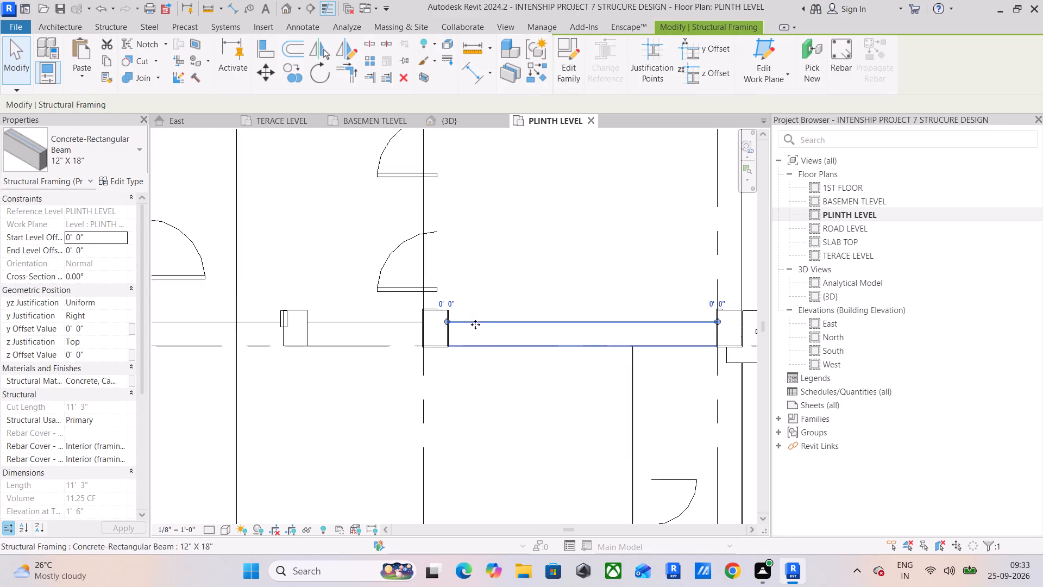
middle_click_drag(482, 321, 198, 316)
scroll(436, 324, "up", 5)
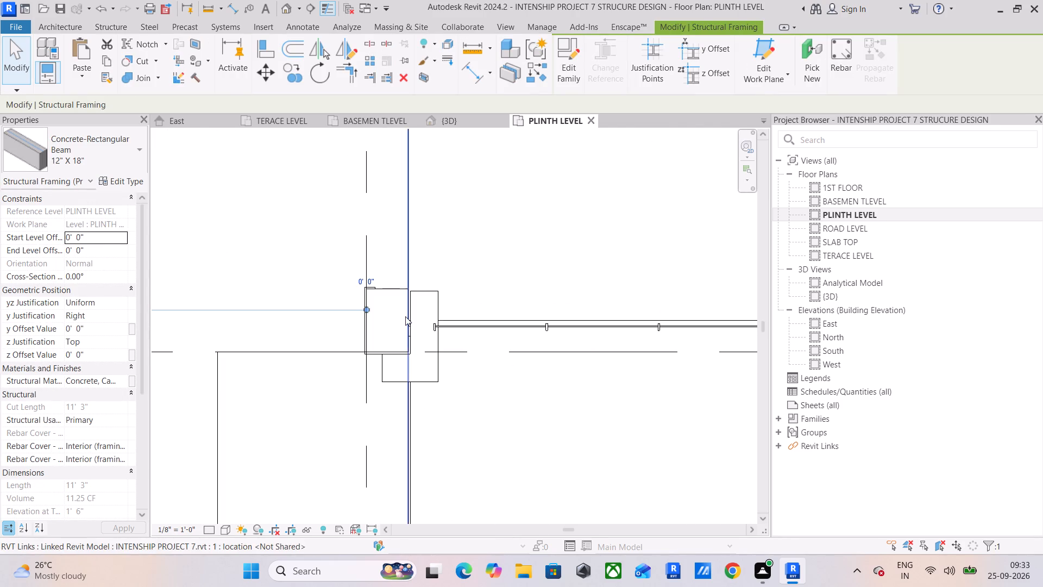
scroll(373, 310, "up", 3)
left_click_drag(363, 311, 427, 313)
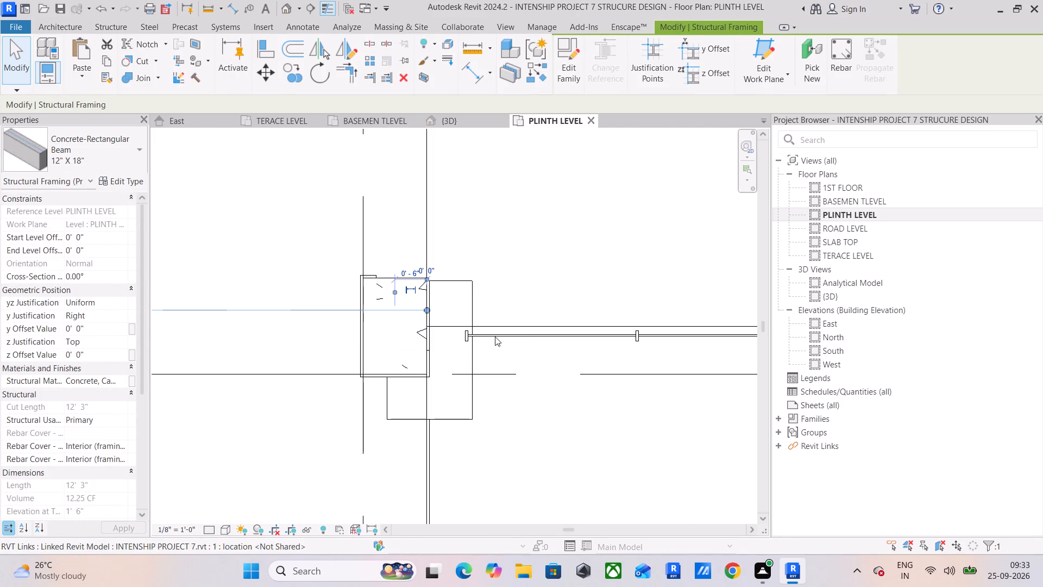
left_click(521, 291)
Extend the east end of the middle grid C beam farther into the interior column west of the double door.
scroll(522, 291, "down", 9)
middle_click_drag(524, 302, 443, 233)
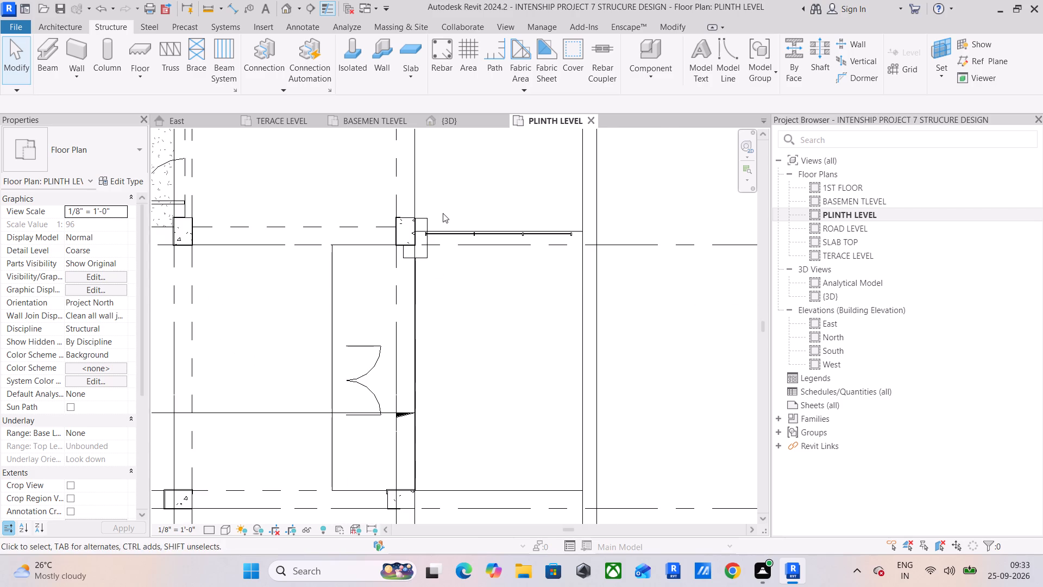
left_click(398, 343)
scroll(401, 336, "down", 4)
middle_click_drag(401, 336, 514, 287)
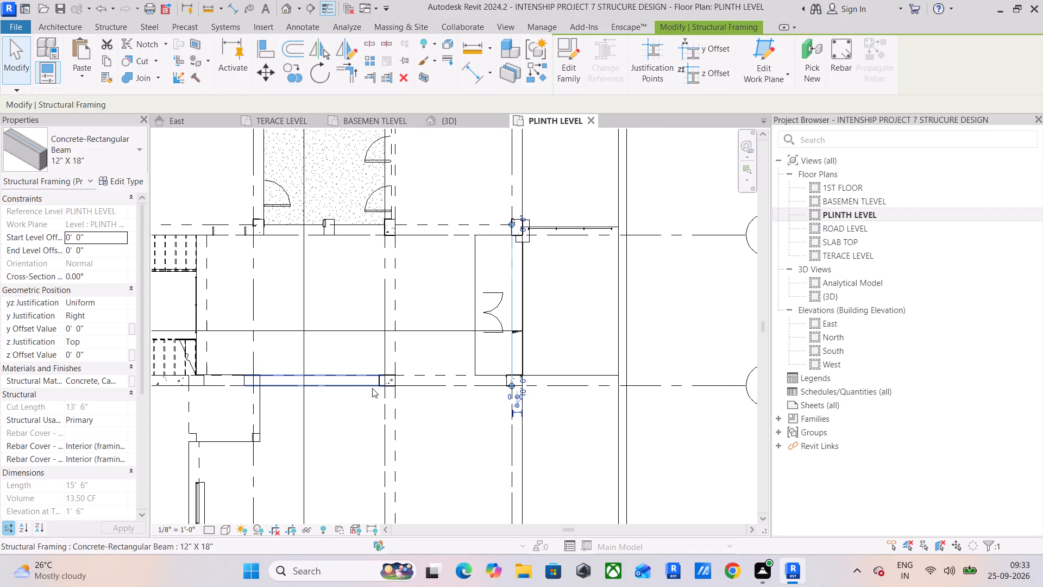
left_click(357, 370)
scroll(370, 378, "up", 3)
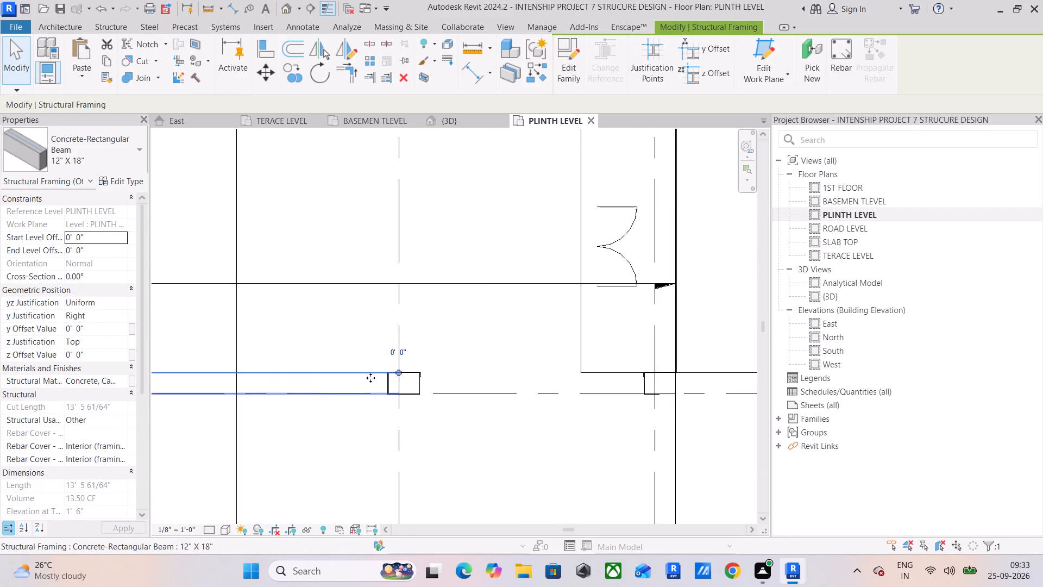
scroll(370, 378, "up", 7)
left_click_drag(422, 366, 450, 367)
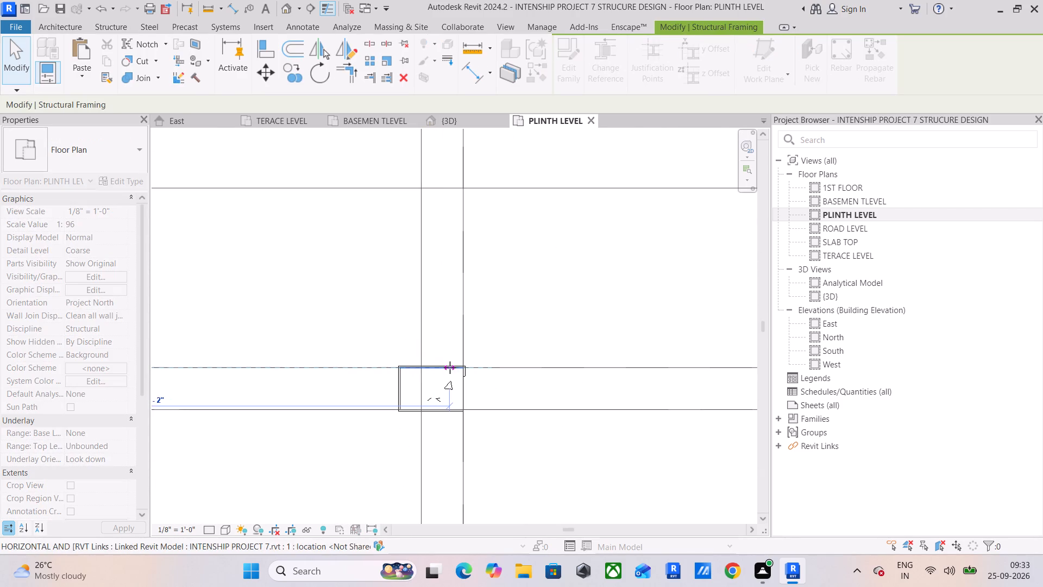
left_click_drag(450, 367, 440, 369)
Extend both ends of the easternmost grid C beam through their columns, to 13' 3" long.
left_click(514, 369)
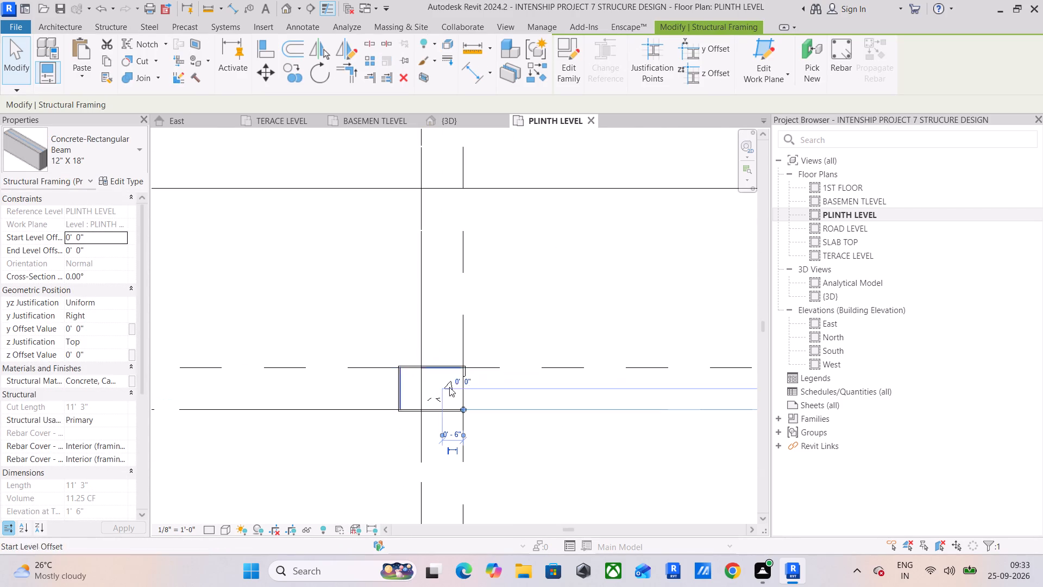
left_click_drag(462, 410, 448, 410)
left_click(532, 436)
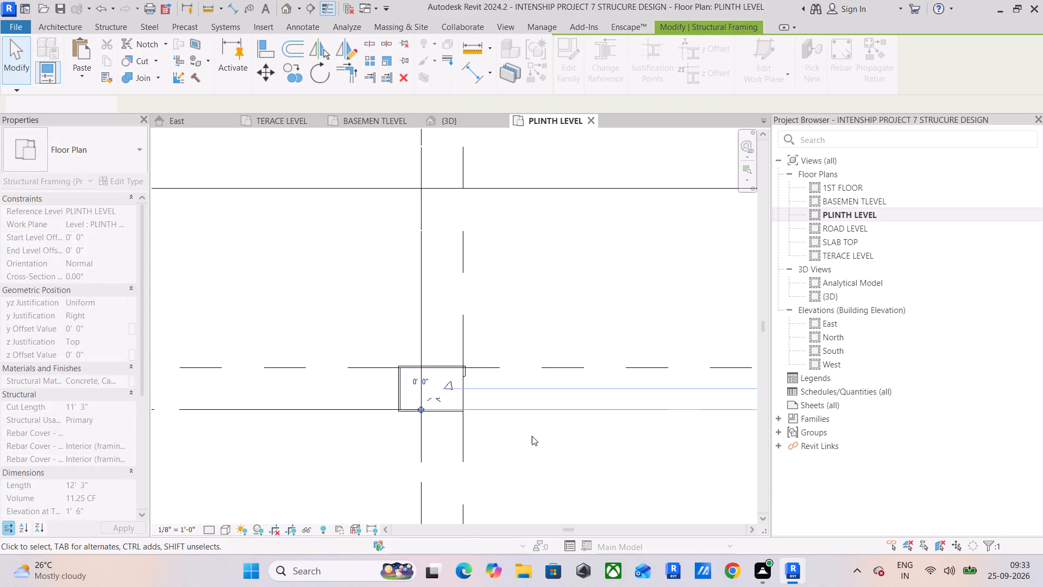
scroll(540, 380, "down", 5)
middle_click_drag(540, 380, 419, 384)
left_click(563, 401)
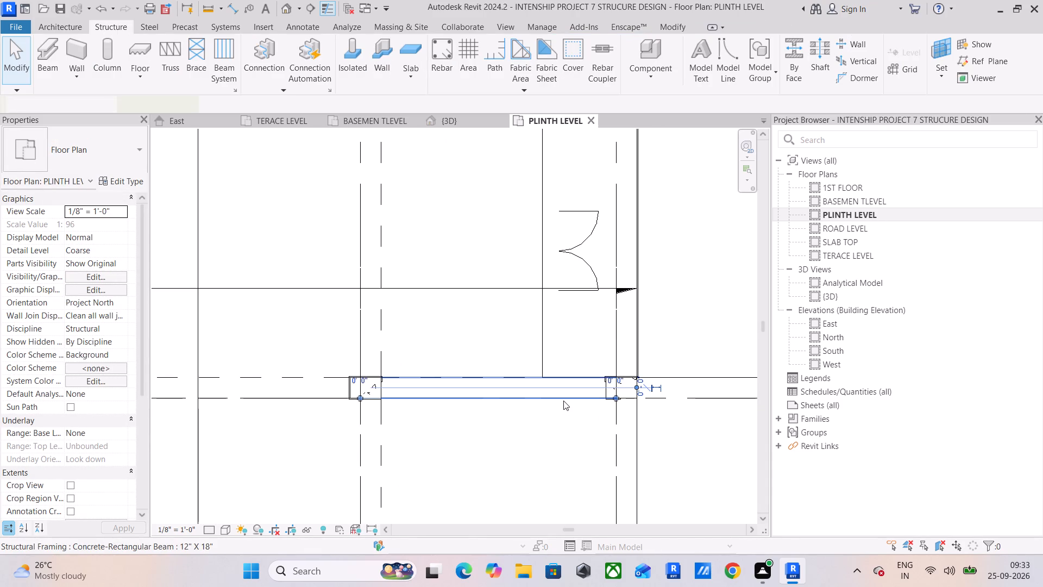
middle_click_drag(594, 386, 370, 367)
scroll(431, 370, "up", 5)
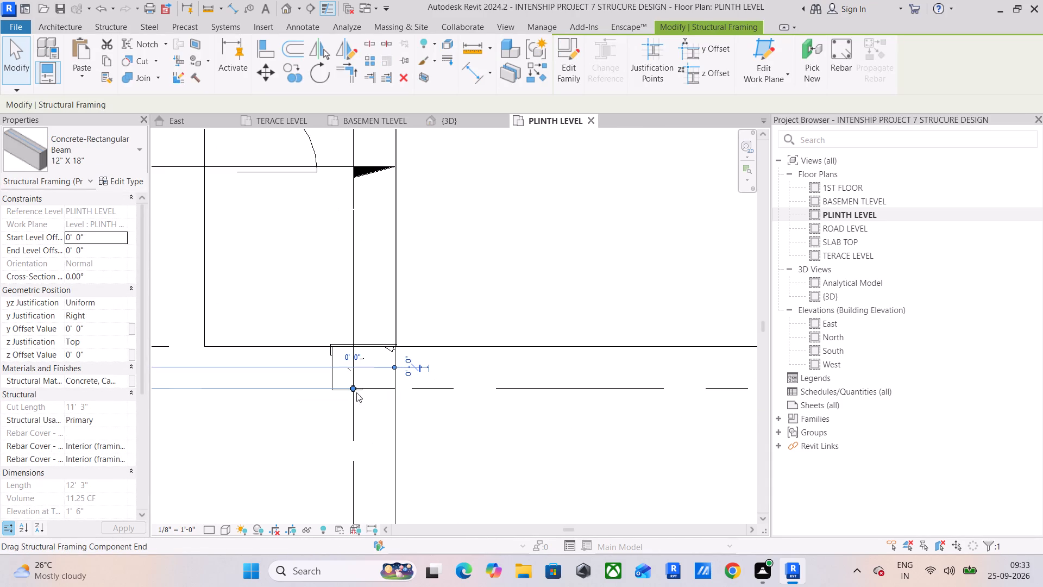
left_click_drag(353, 386, 393, 389)
left_click(504, 424)
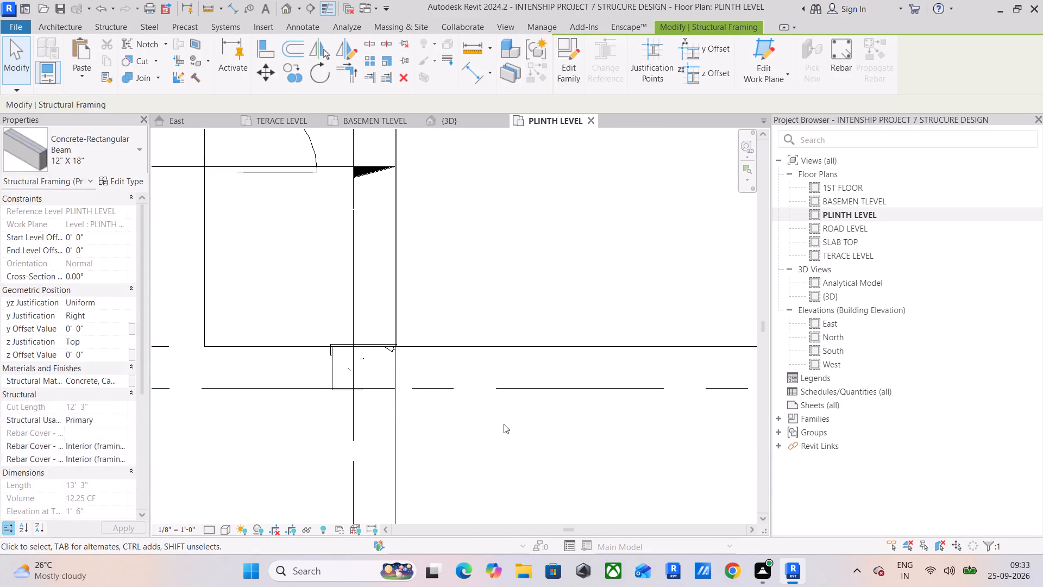
left_click(477, 393)
scroll(482, 393, "down", 1)
left_click(475, 422)
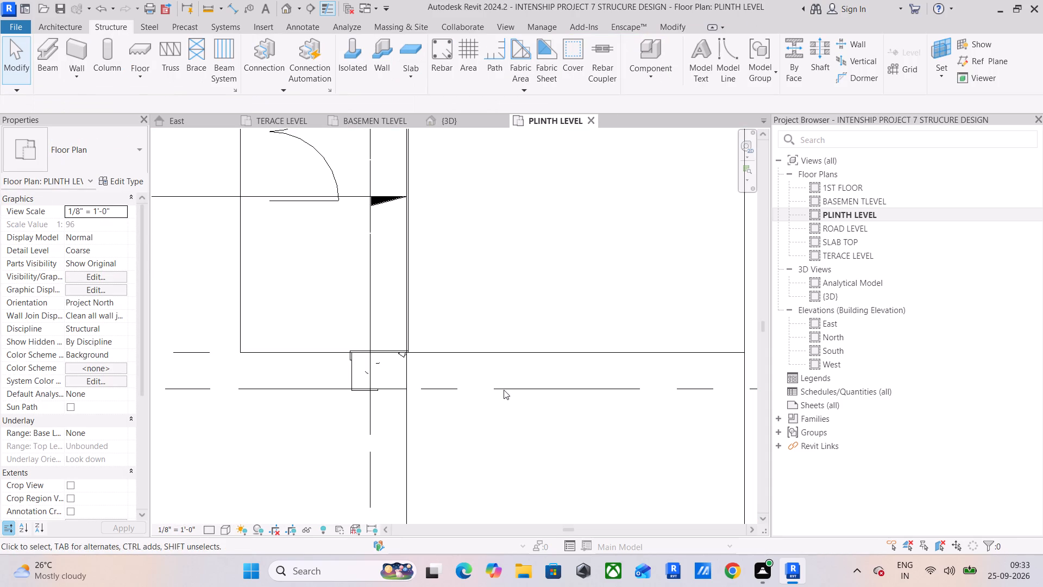
Inspect the ends of the grid C beams by the staircase and of the south perimeter beams along grid D.
scroll(513, 387, "down", 5)
middle_click_drag(479, 385, 604, 347)
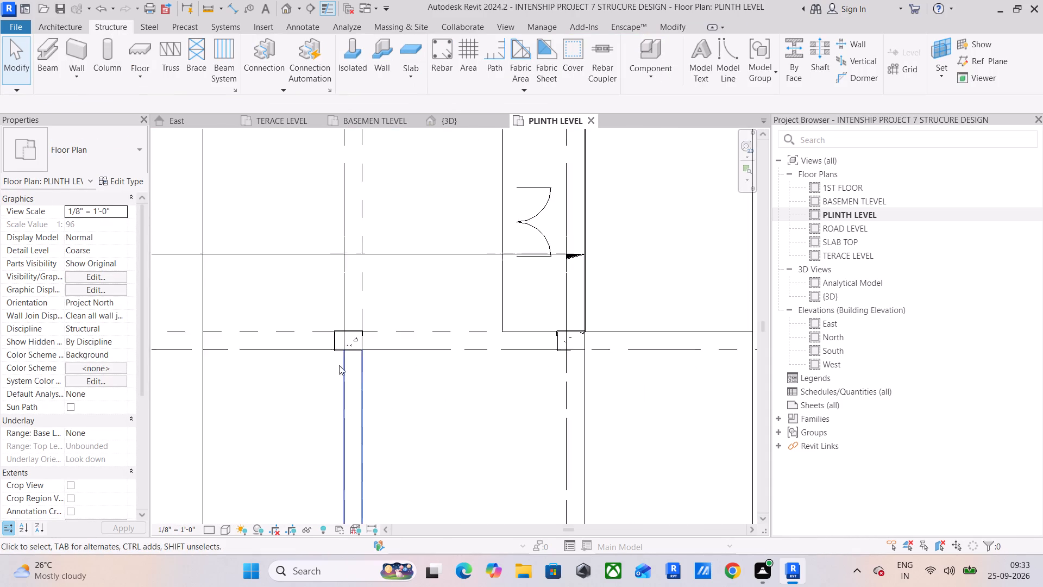
scroll(299, 371, "down", 4)
middle_click_drag(311, 369, 573, 347)
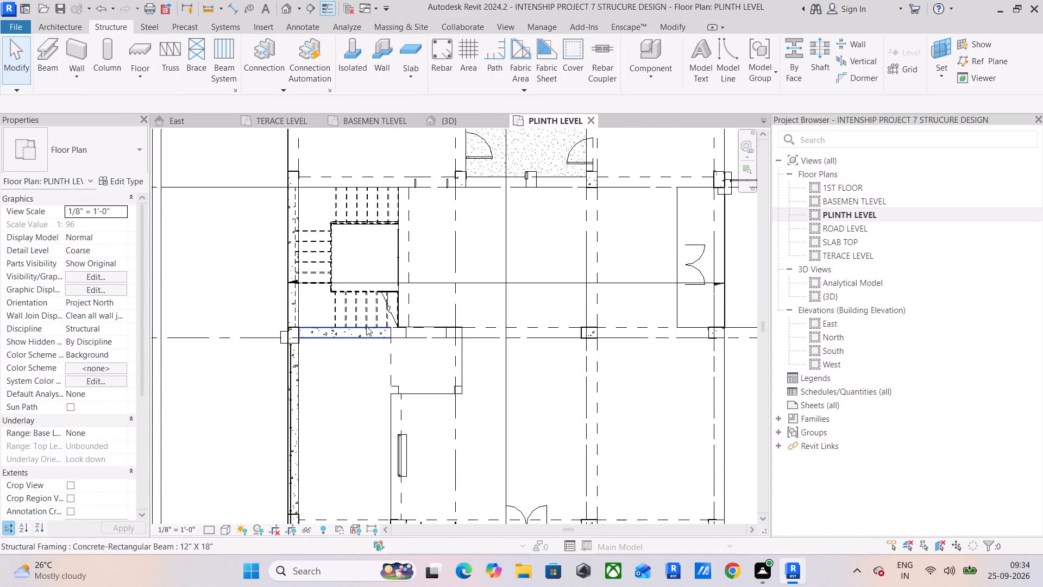
left_click(366, 329)
scroll(416, 338, "up", 5)
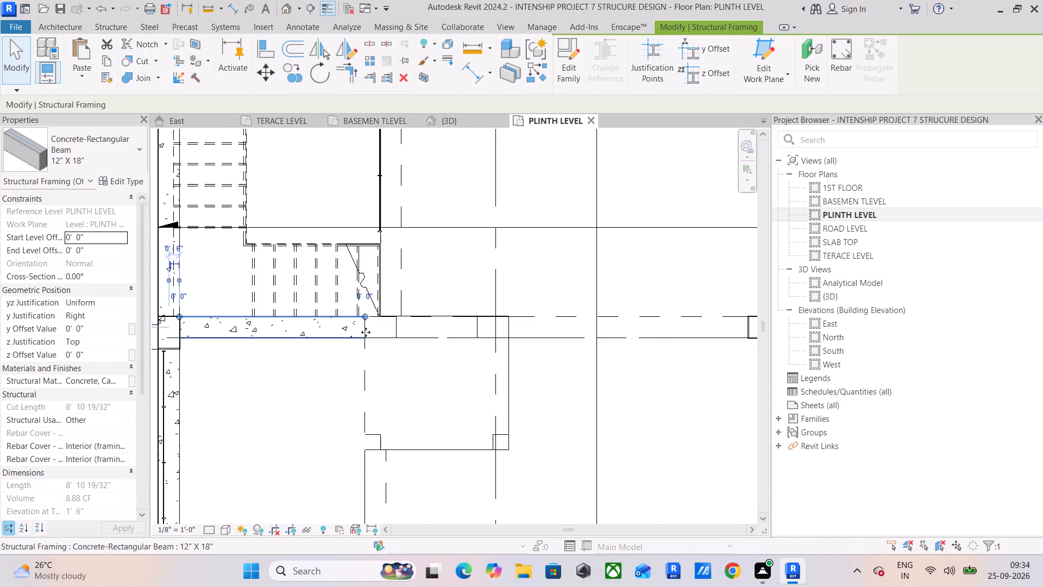
scroll(365, 319, "up", 4)
left_click(429, 317)
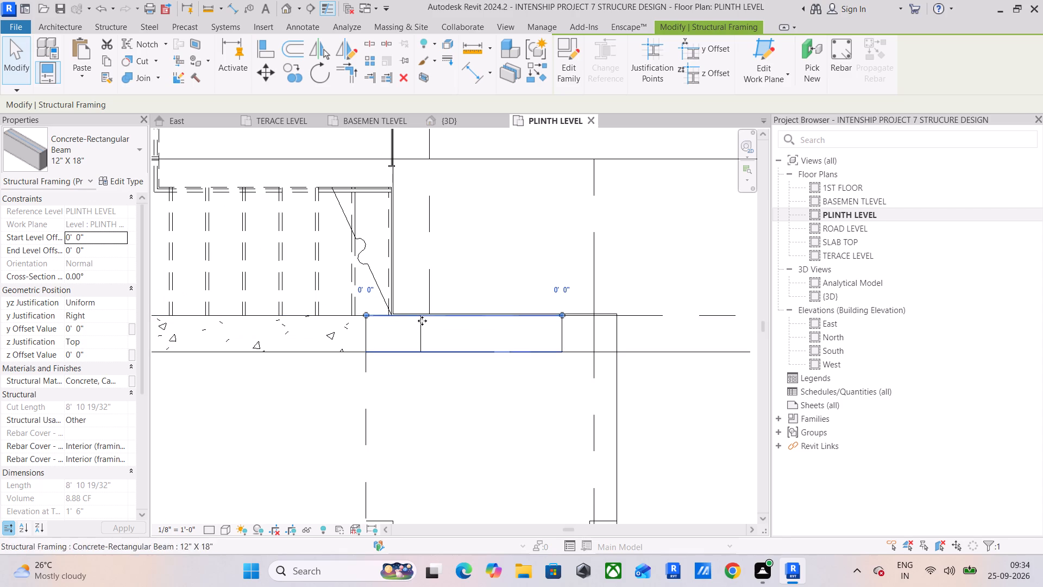
left_click(297, 398)
scroll(298, 386, "down", 6)
middle_click_drag(300, 386, 421, 290)
scroll(423, 264, "up", 1)
scroll(417, 273, "down", 7)
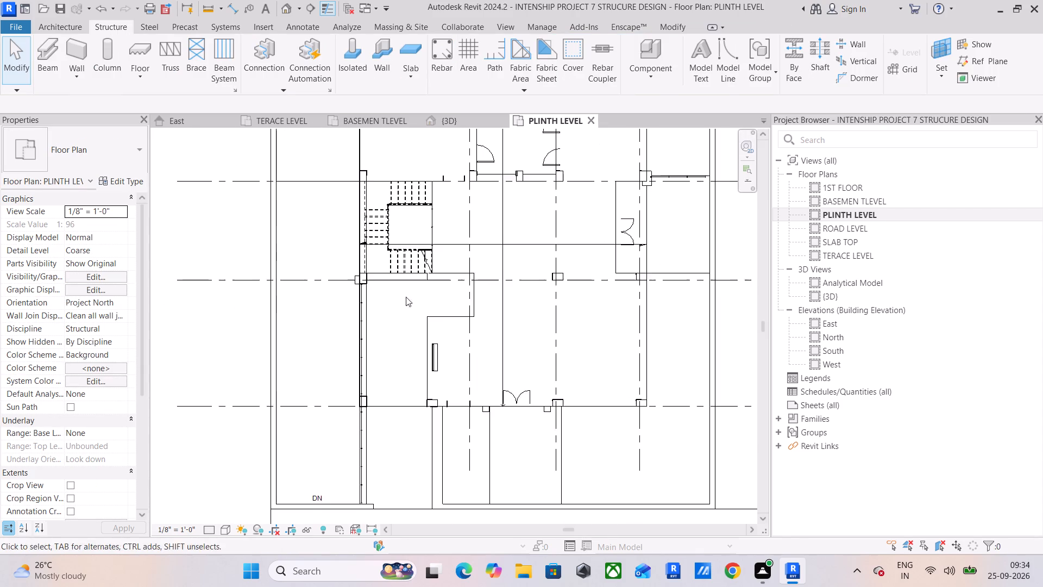
middle_click_drag(406, 297, 375, 251)
left_click(379, 353)
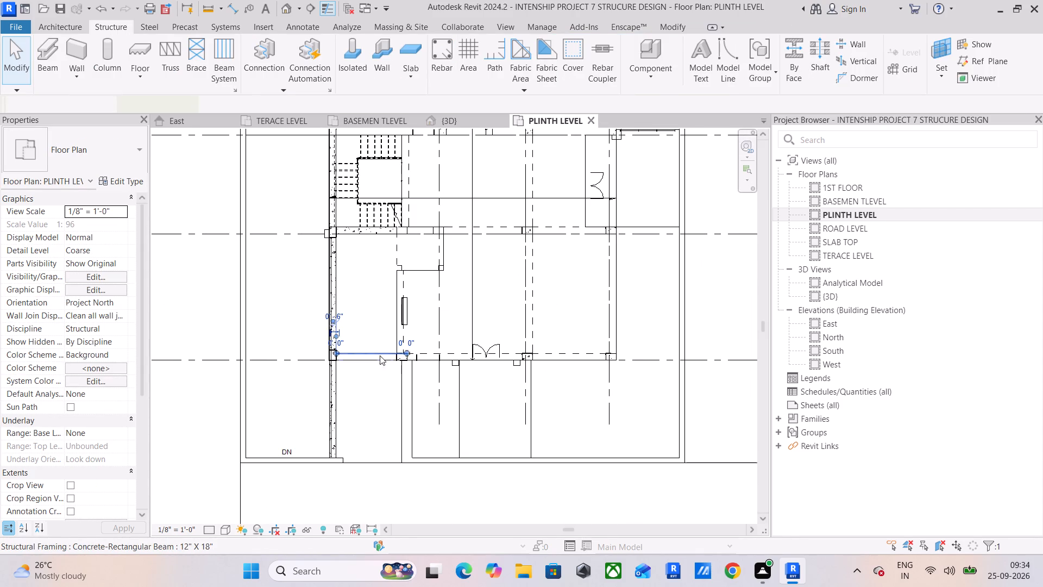
scroll(397, 360, "up", 5)
left_click(450, 349)
middle_click_drag(470, 360, 288, 342)
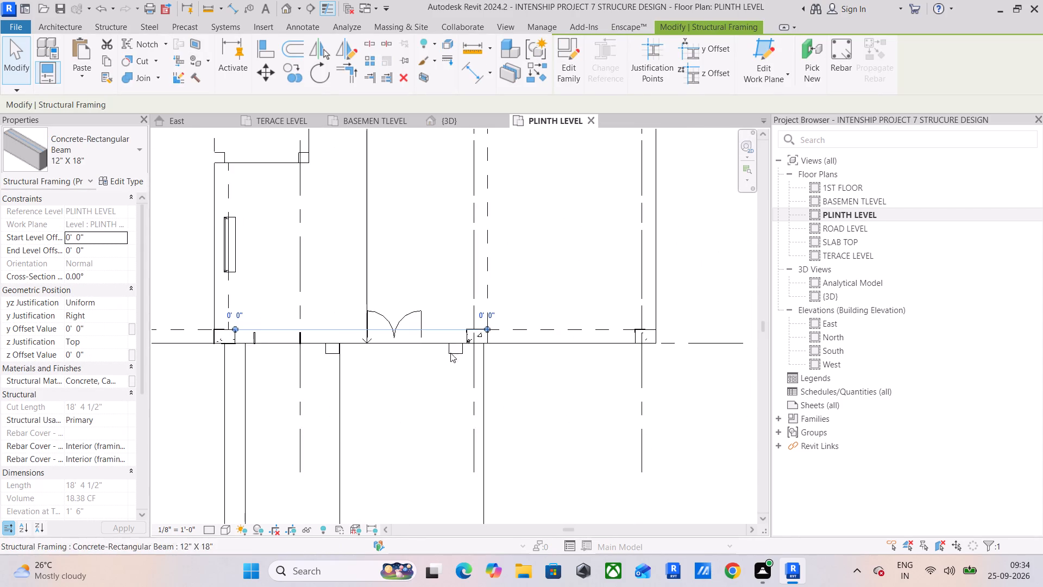
left_click(543, 326)
scroll(536, 328, "down", 11)
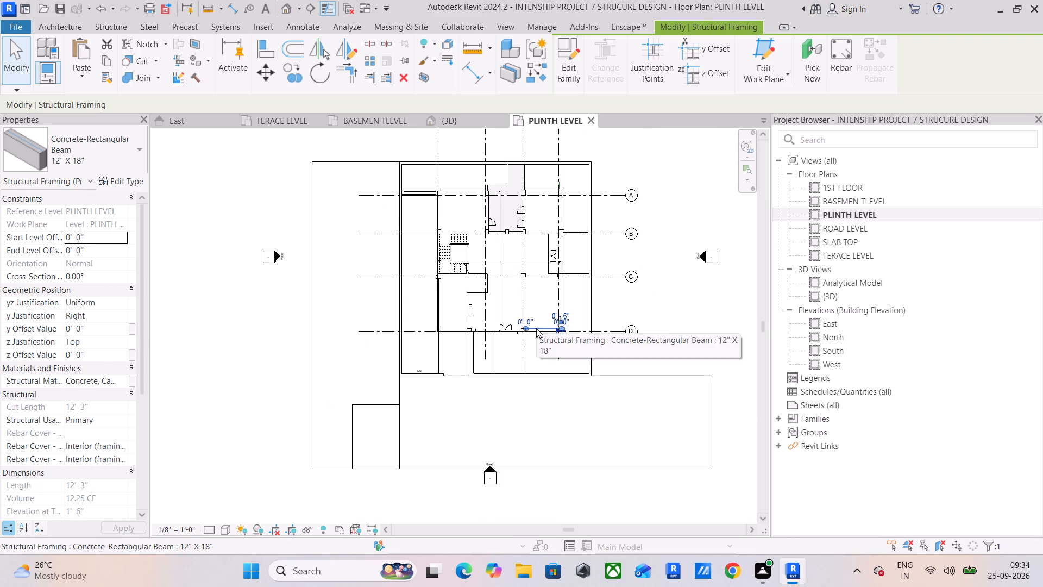
Switch to the 3D view and examine the structural frame from all sides, including the plinth slab and perimeter beams.
left_click(461, 124)
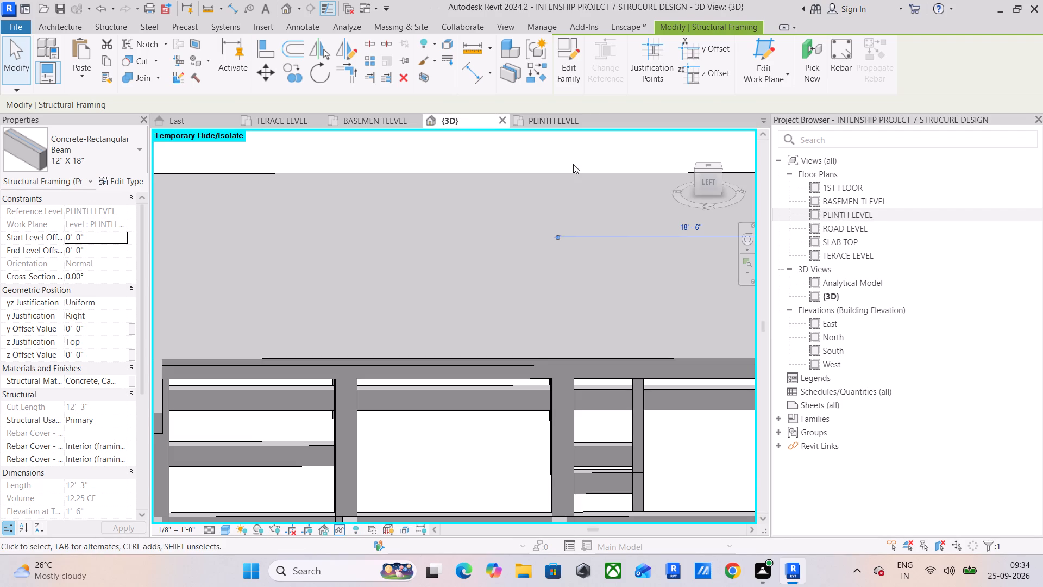
scroll(349, 293, "down", 5)
middle_click_drag(411, 312, 540, 253, "shift")
middle_click_drag(541, 253, 307, 289)
middle_click_drag(303, 291, 516, 293, "shift")
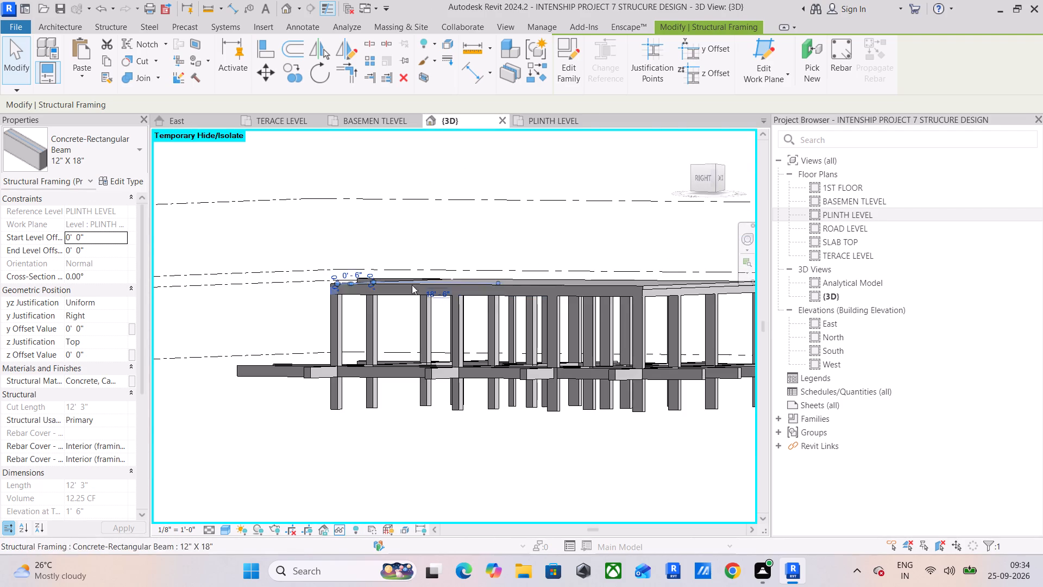
left_click(307, 228)
middle_click_drag(370, 311, 519, 334, "shift")
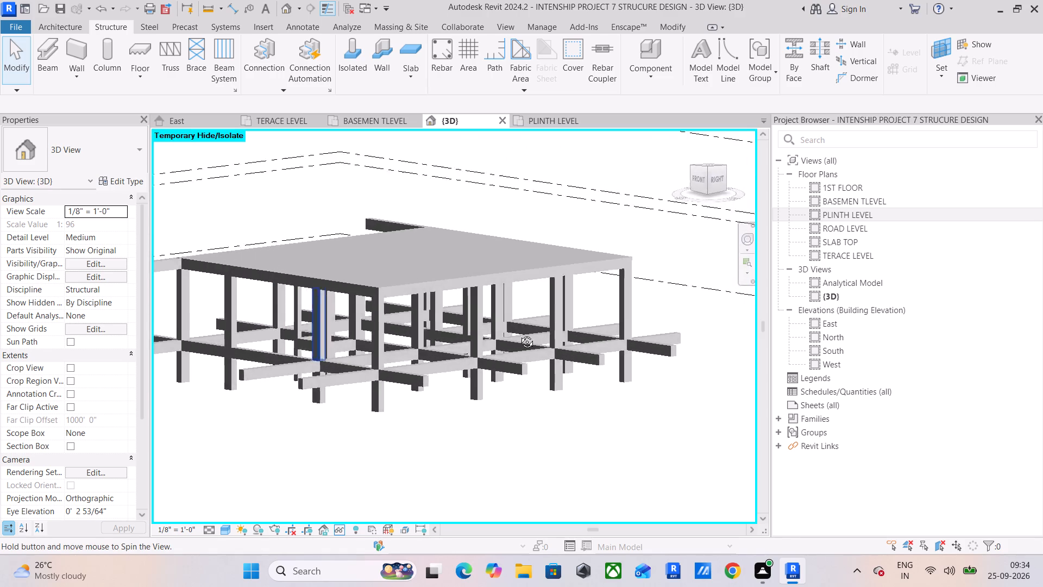
middle_click_drag(519, 334, 567, 354, "shift")
scroll(496, 321, "down", 4)
middle_click_drag(496, 323, 605, 310)
middle_click_drag(457, 335, 516, 310, "shift")
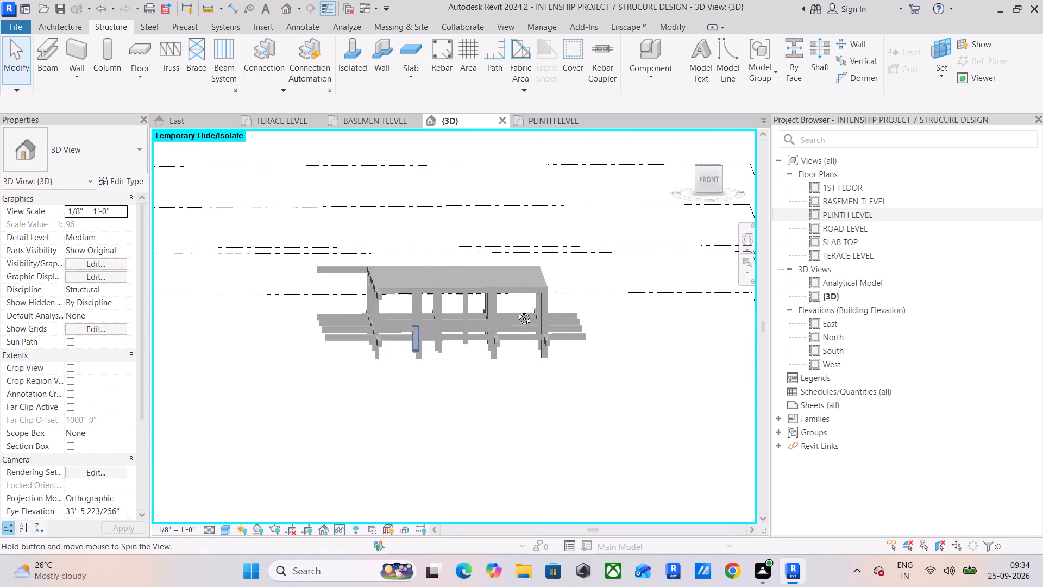
middle_click_drag(516, 310, 584, 345, "shift")
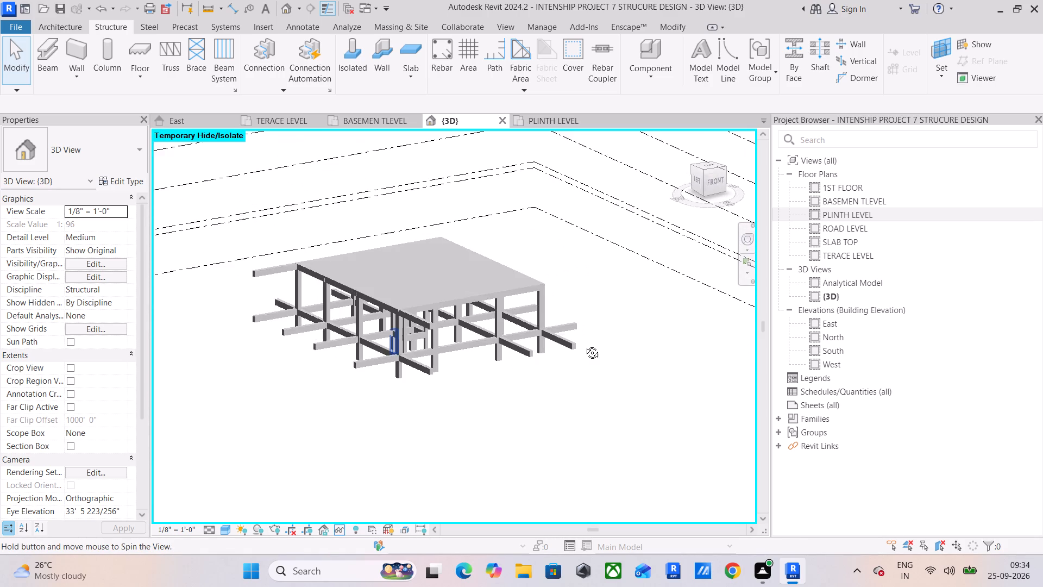
middle_click_drag(584, 345, 592, 342, "shift")
scroll(583, 343, "up", 1, "shift")
middle_click_drag(475, 358, 554, 338, "shift")
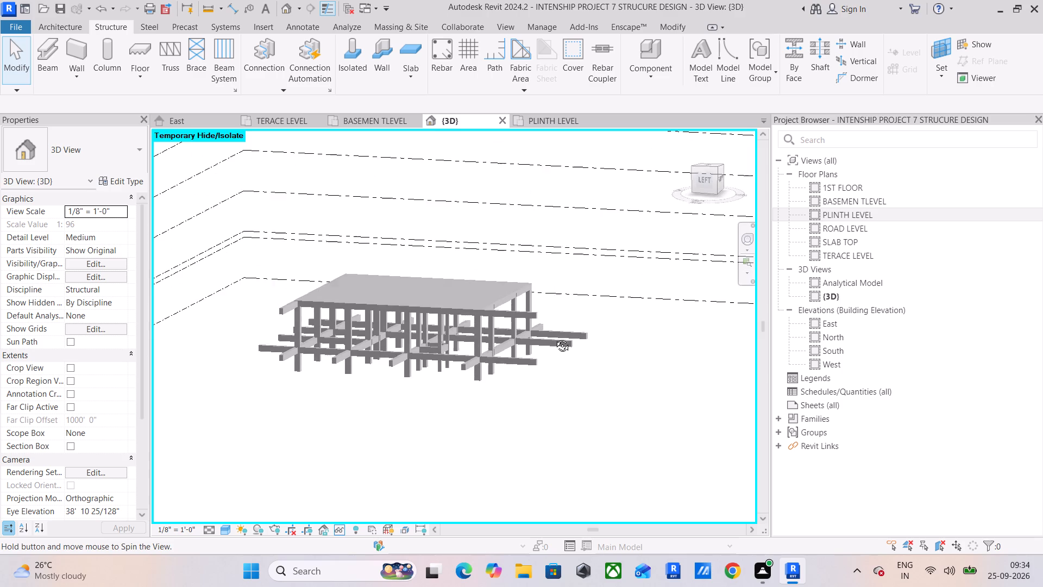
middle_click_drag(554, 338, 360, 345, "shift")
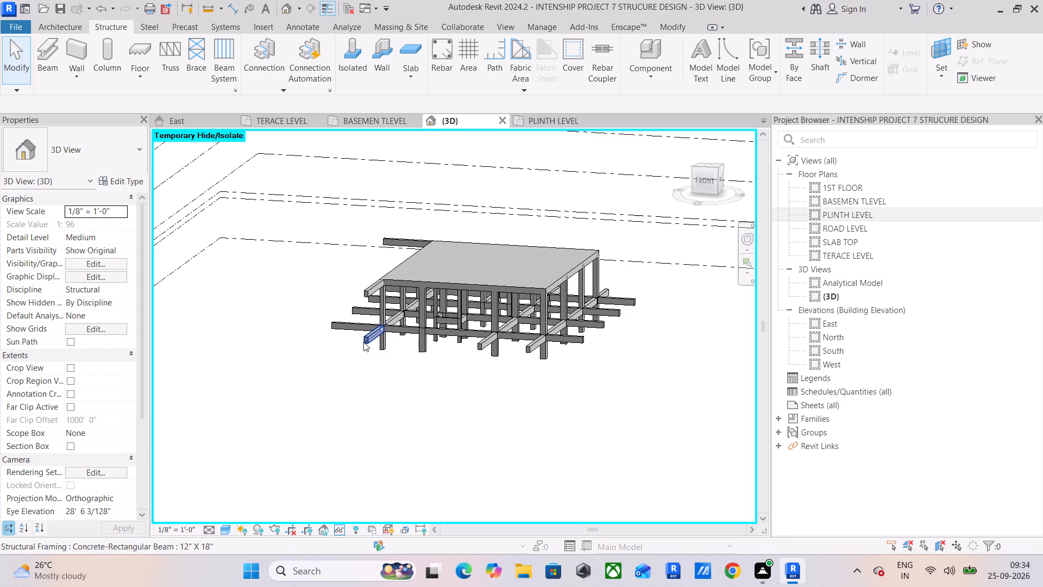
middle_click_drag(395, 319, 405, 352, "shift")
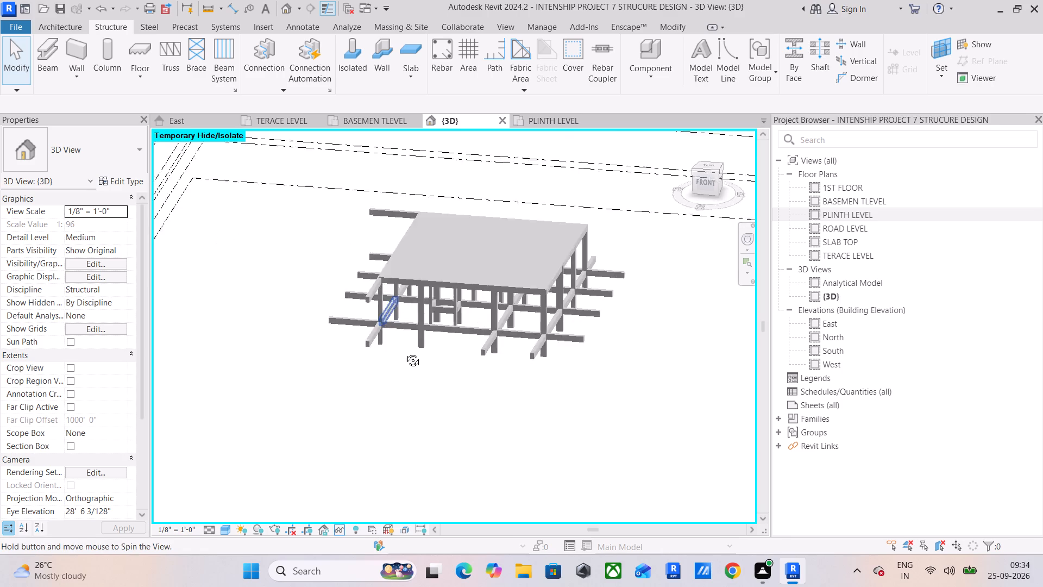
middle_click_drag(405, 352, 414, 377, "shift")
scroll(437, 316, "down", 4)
In the BASEMEN TLEVEL plan, sketch a rectangular 6" Foundation Slab boundary from the westernmost beam's north end to the frame's southeast corner.
left_click(360, 123)
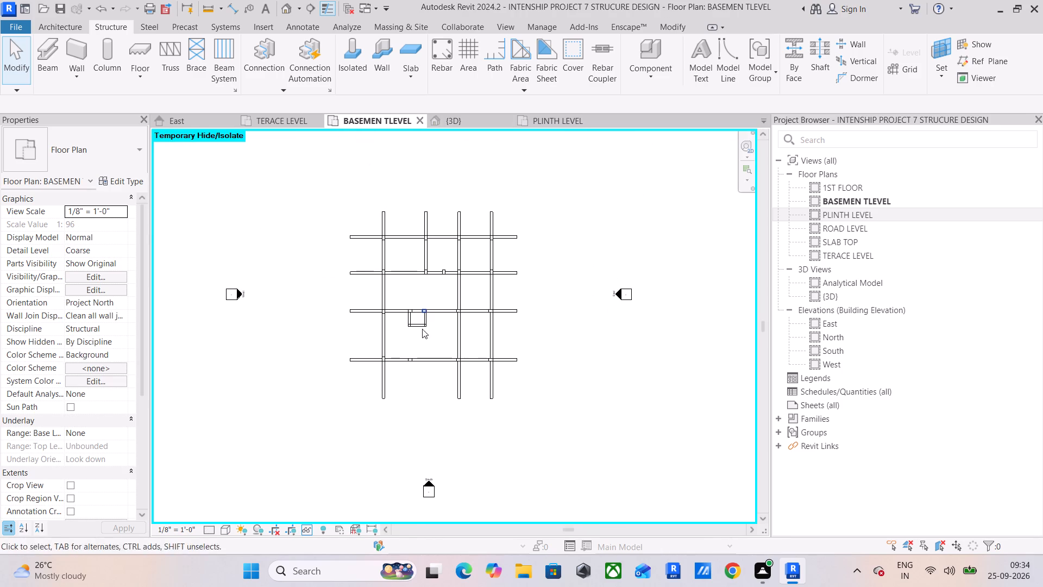
left_click(411, 46)
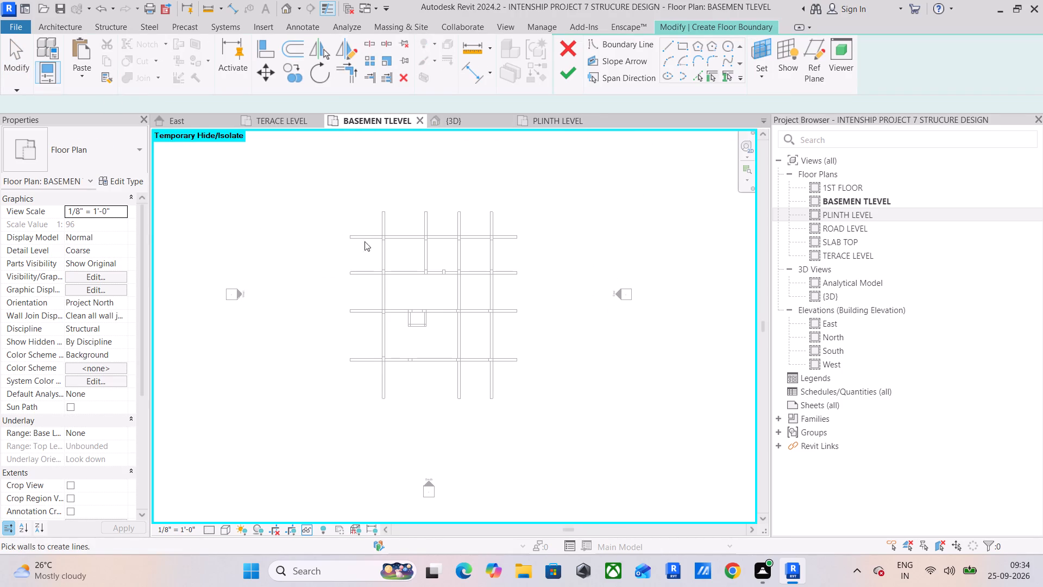
left_click(684, 46)
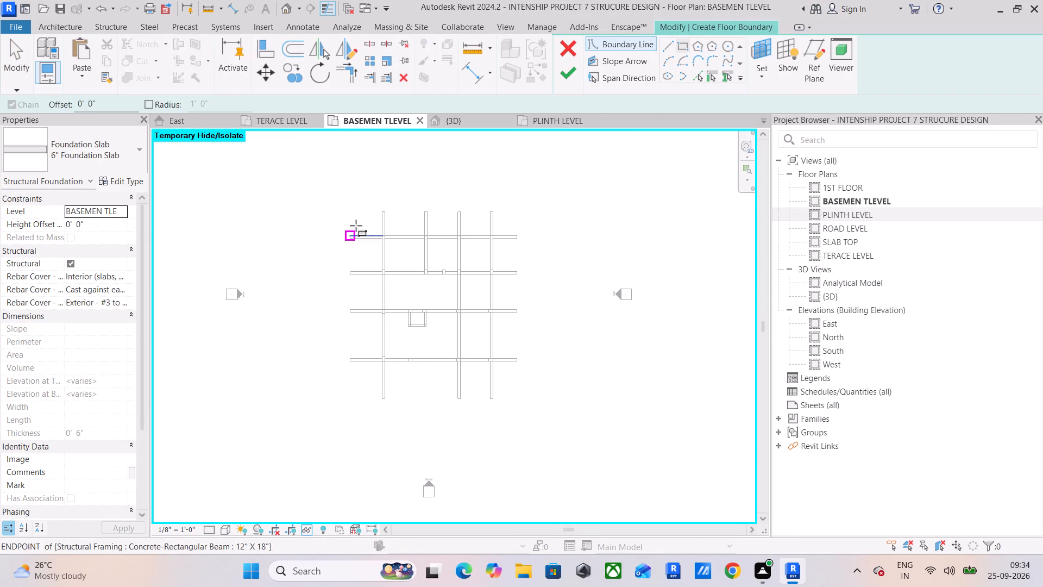
scroll(375, 212, "up", 5)
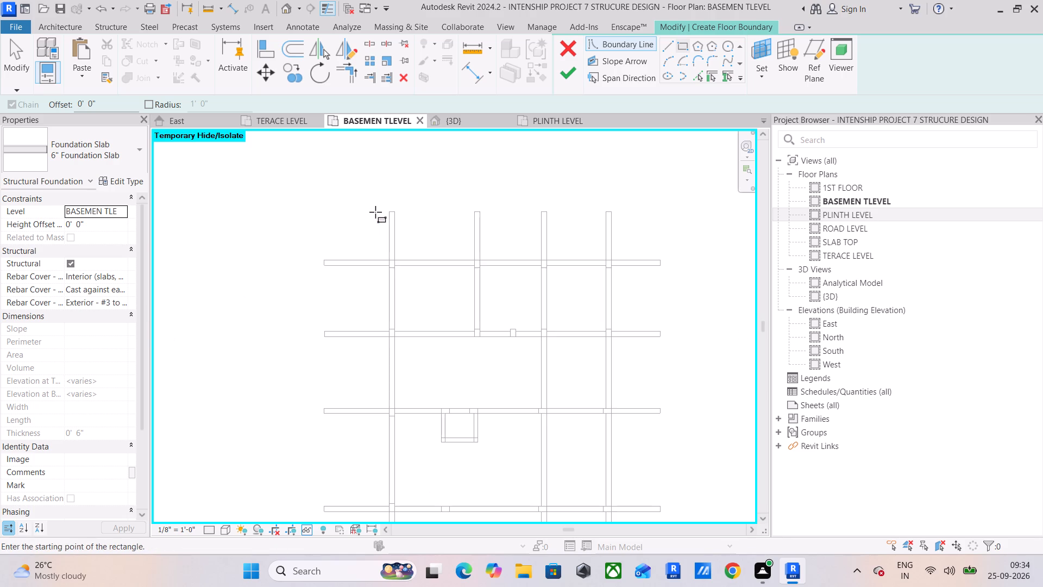
scroll(379, 212, "up", 3)
left_click_drag(392, 209, 409, 234)
scroll(542, 295, "down", 6)
middle_click_drag(546, 295, 335, 149)
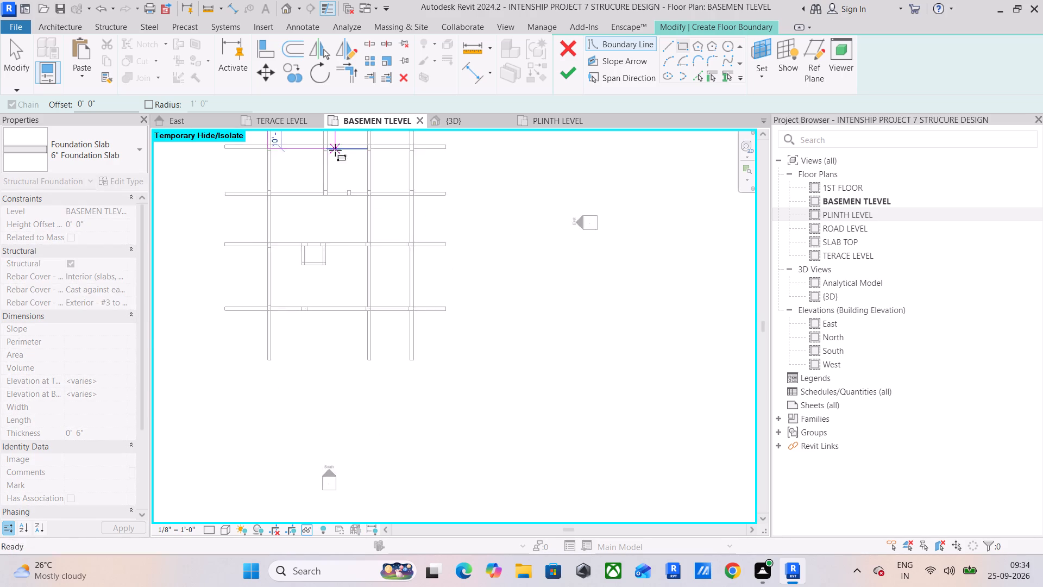
scroll(336, 161, "up", 1)
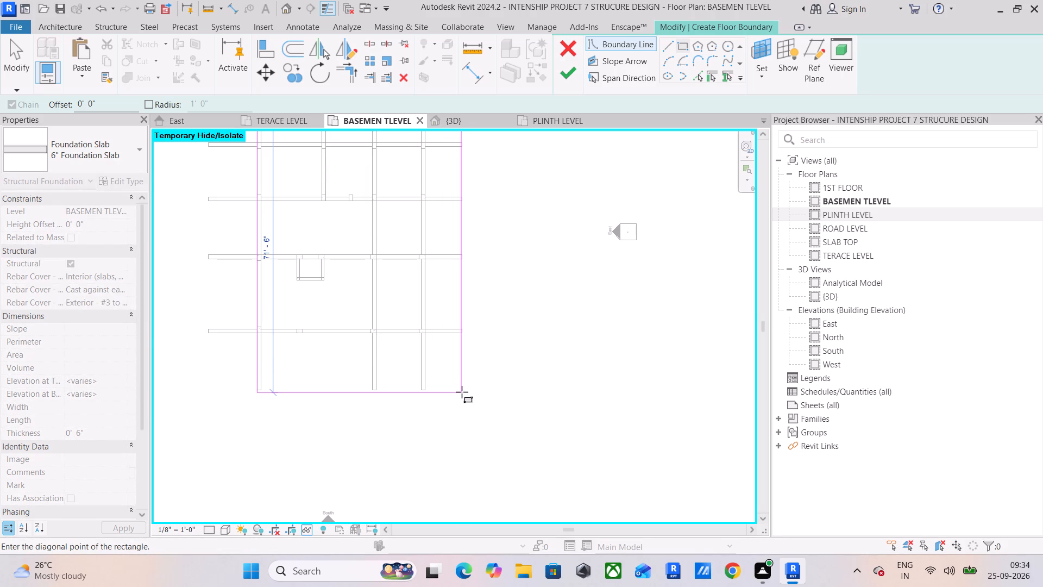
scroll(462, 392, "up", 4)
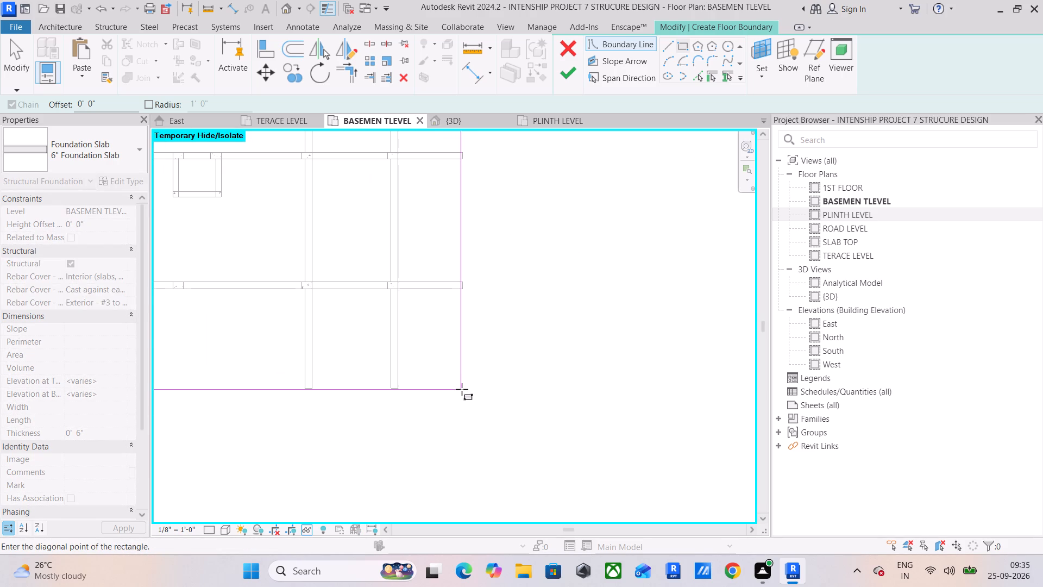
left_click(462, 389)
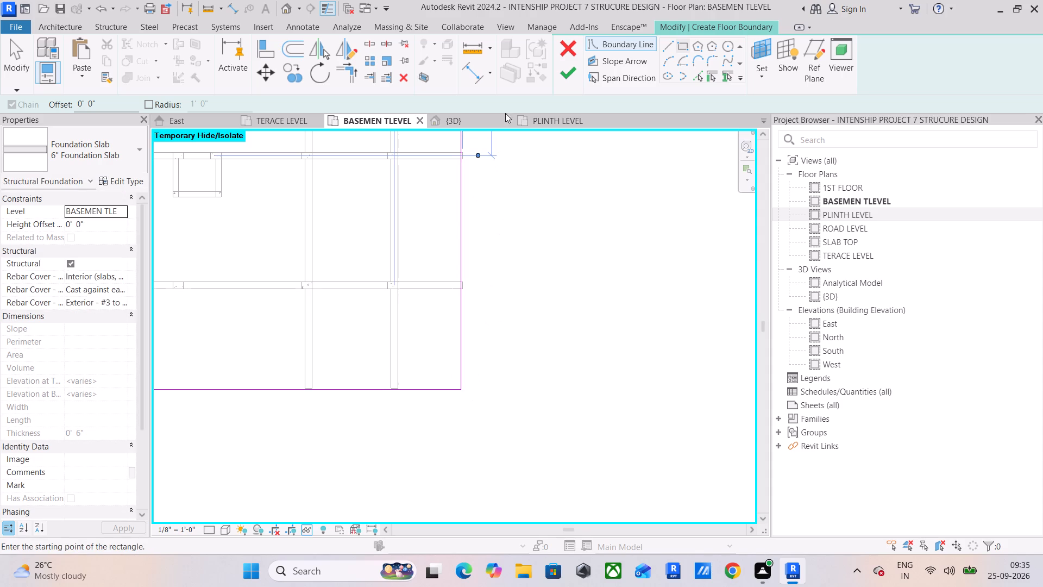
Align the slab boundary's east and west edges with the ends of the east-west beams.
left_click(265, 49)
scroll(455, 271, "up", 4)
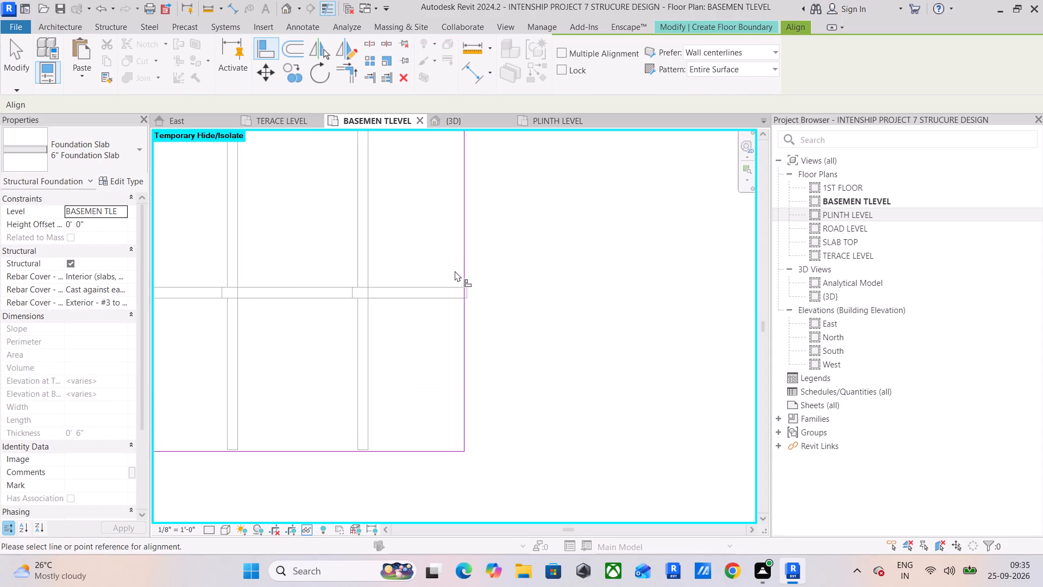
scroll(474, 298, "up", 3)
left_click(471, 300)
left_click(461, 270)
scroll(461, 352, "down", 6)
middle_click_drag(451, 370, 597, 313)
scroll(241, 355, "down", 5)
middle_click_drag(251, 355, 437, 349)
scroll(335, 328, "up", 9)
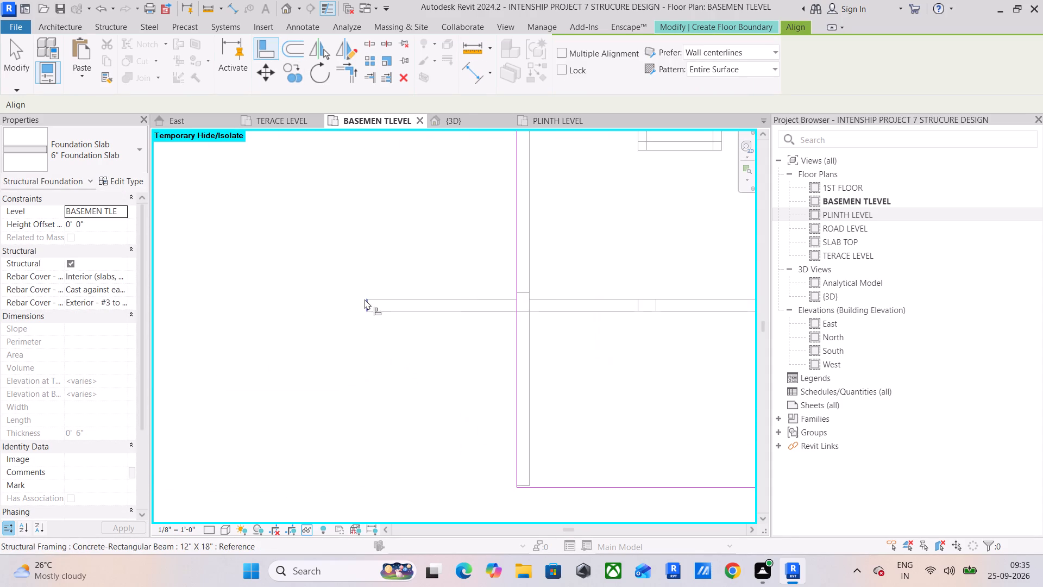
left_click(365, 301)
left_click(540, 257)
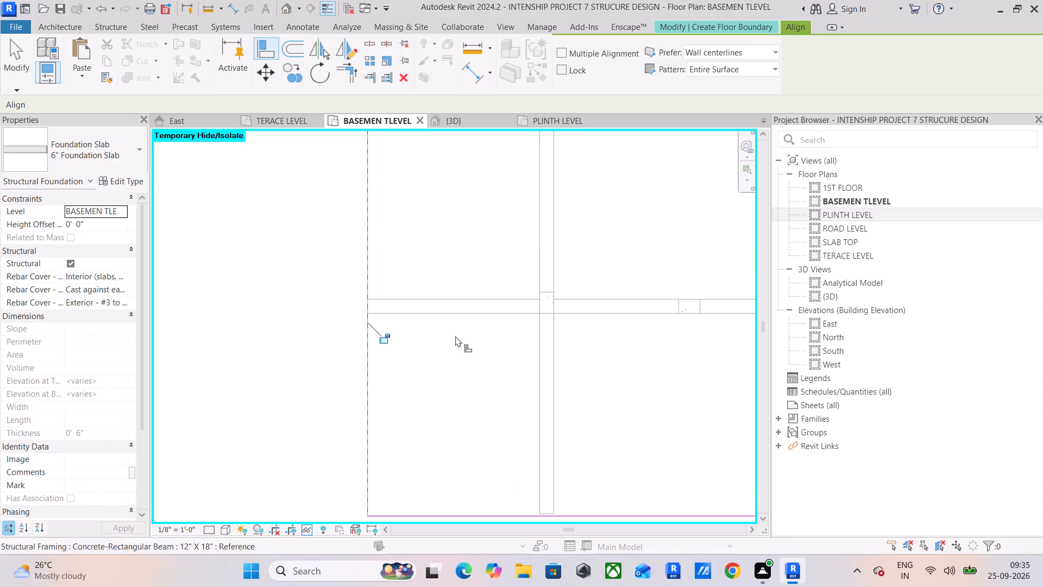
Align the slab boundary's south edge with the ends of the north-south beams and finish the foundation slab.
scroll(455, 336, "down", 6)
middle_click(455, 336)
scroll(482, 445, "up", 5)
scroll(530, 379, "up", 9)
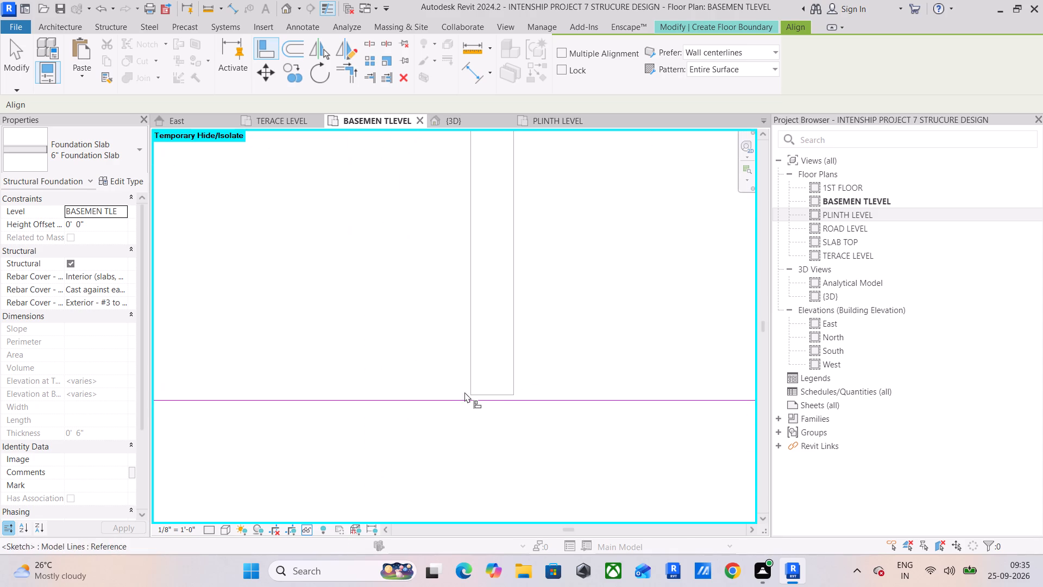
left_click(488, 390)
left_click(489, 402)
scroll(488, 388, "down", 15)
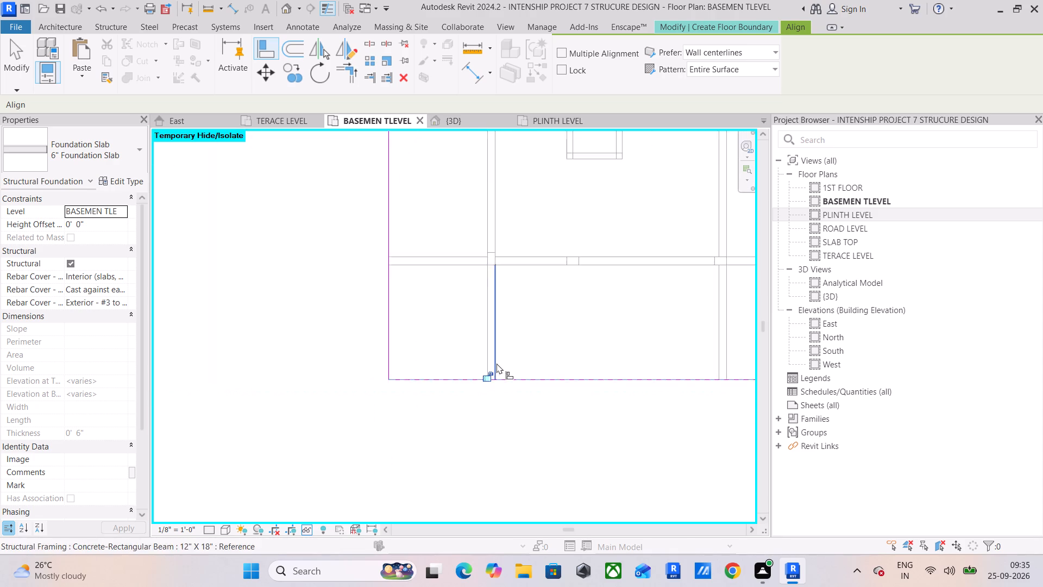
scroll(497, 363, "down", 2)
middle_click_drag(507, 339, 465, 479)
scroll(445, 246, "up", 5)
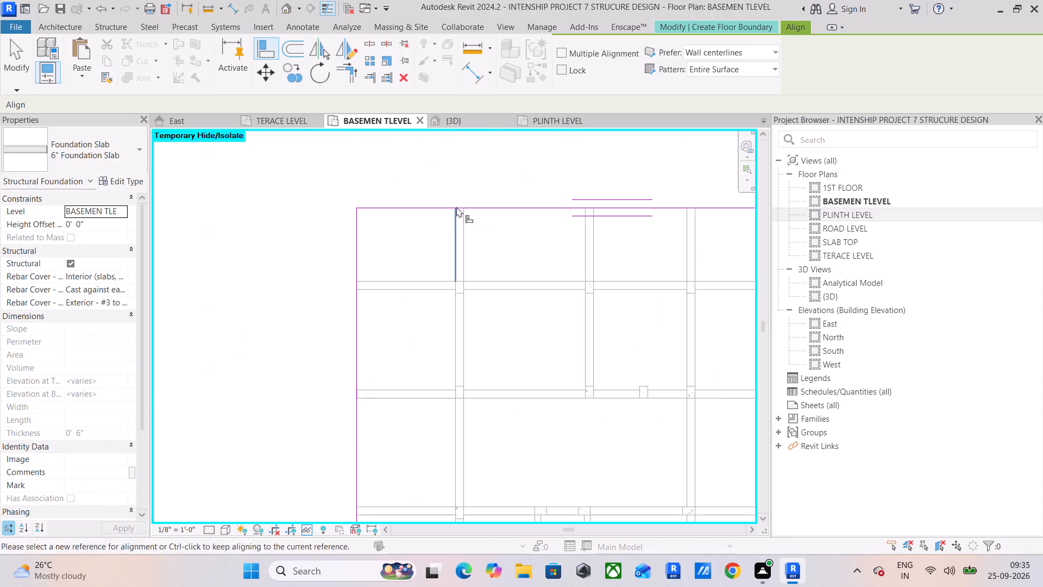
scroll(468, 157, "up", 4)
scroll(483, 229, "up", 5)
scroll(484, 218, "down", 17)
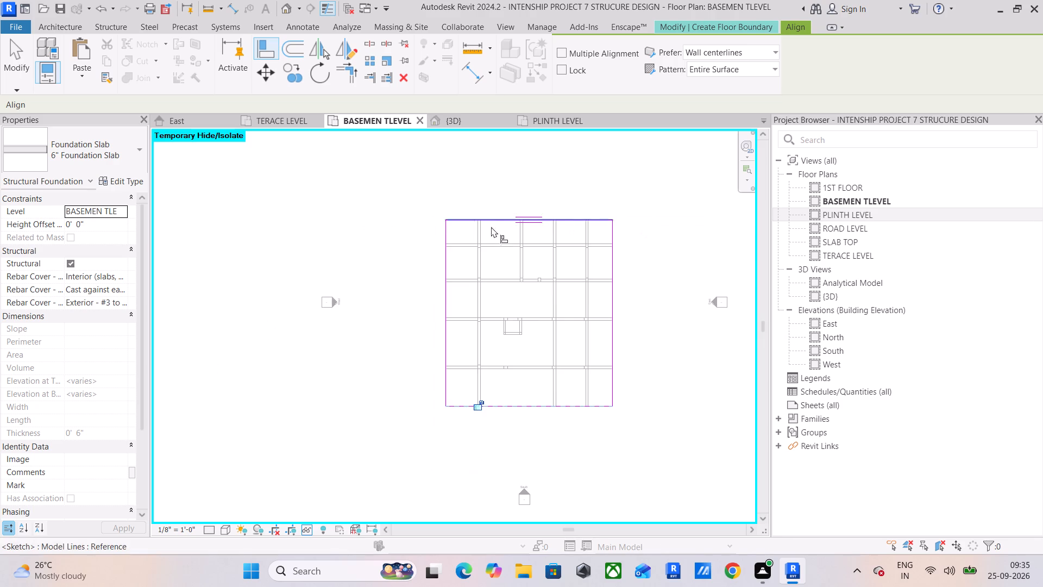
middle_click_drag(496, 237, 420, 246)
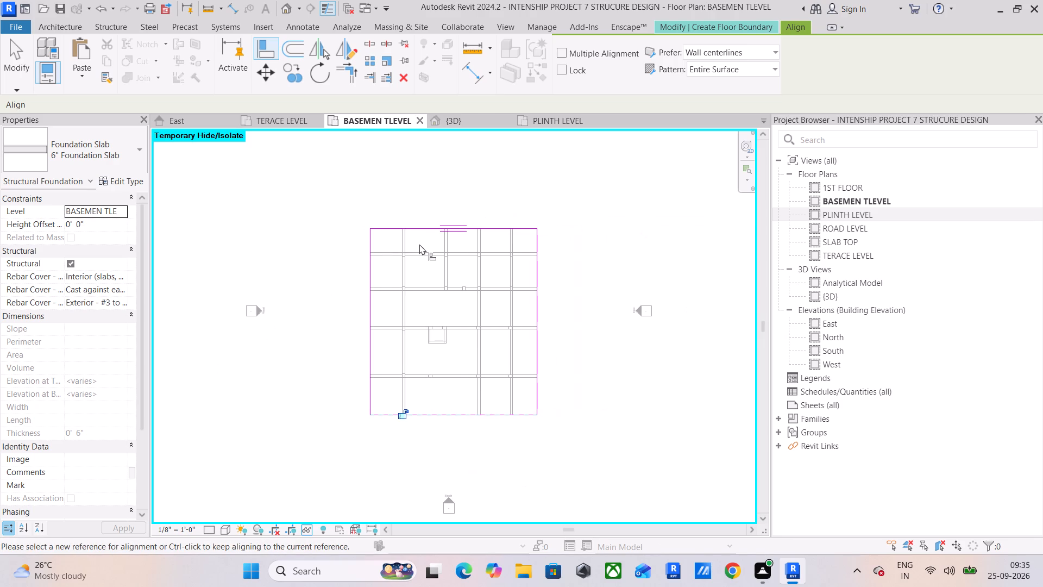
key("Escape")
key("Escape")
key("Escape")
left_click(581, 76)
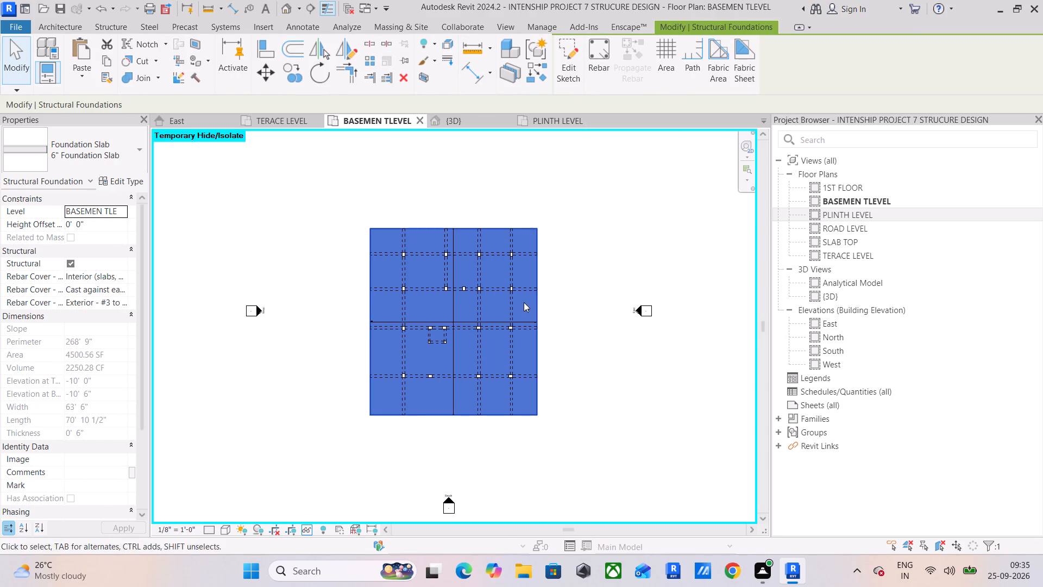
left_click(506, 172)
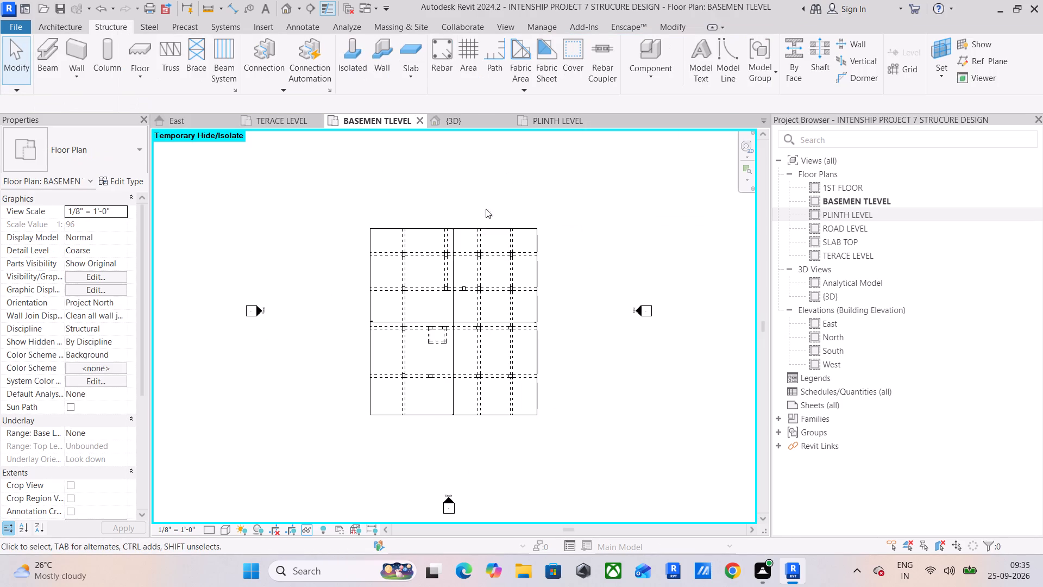
Switch to the 3D view and examine the basement foundation slab within the frame from several sides.
left_click(457, 126)
middle_click_drag(461, 322, 473, 248, "shift")
middle_click_drag(529, 386, 590, 381, "shift")
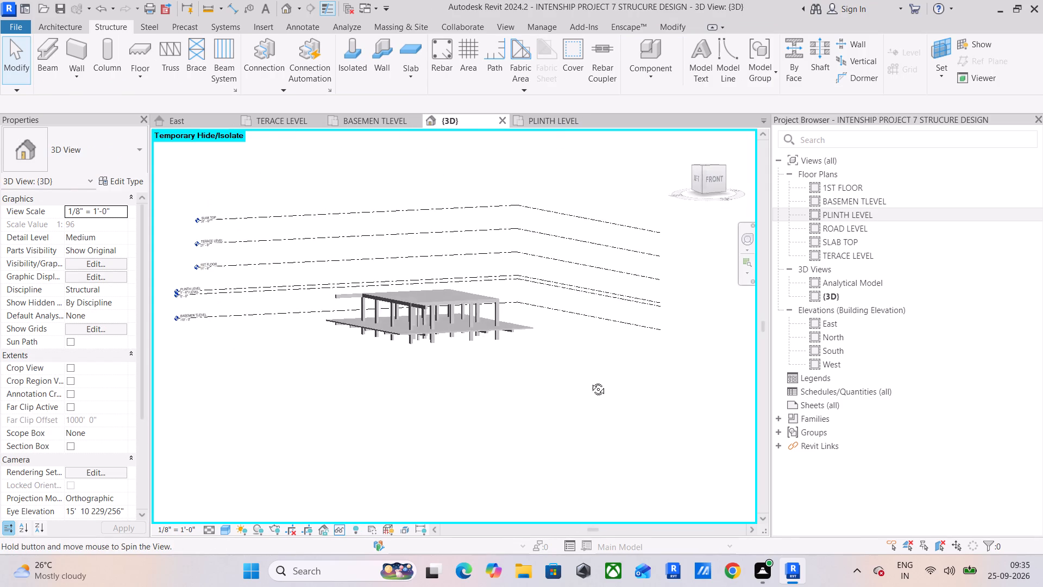
middle_click_drag(590, 381, 573, 385, "shift")
middle_click_drag(521, 382, 456, 387, "shift")
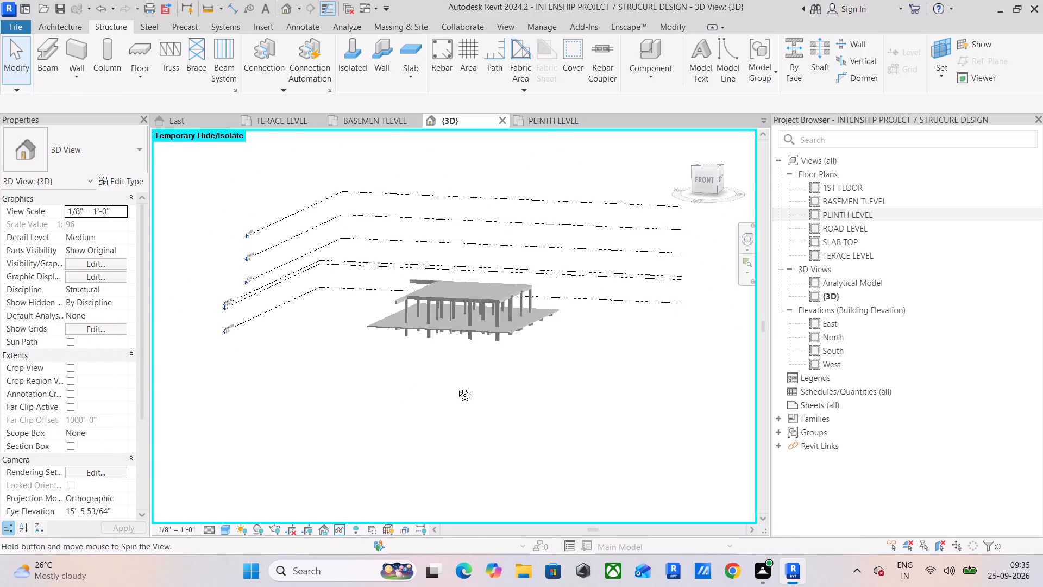
middle_click_drag(456, 387, 484, 371, "shift")
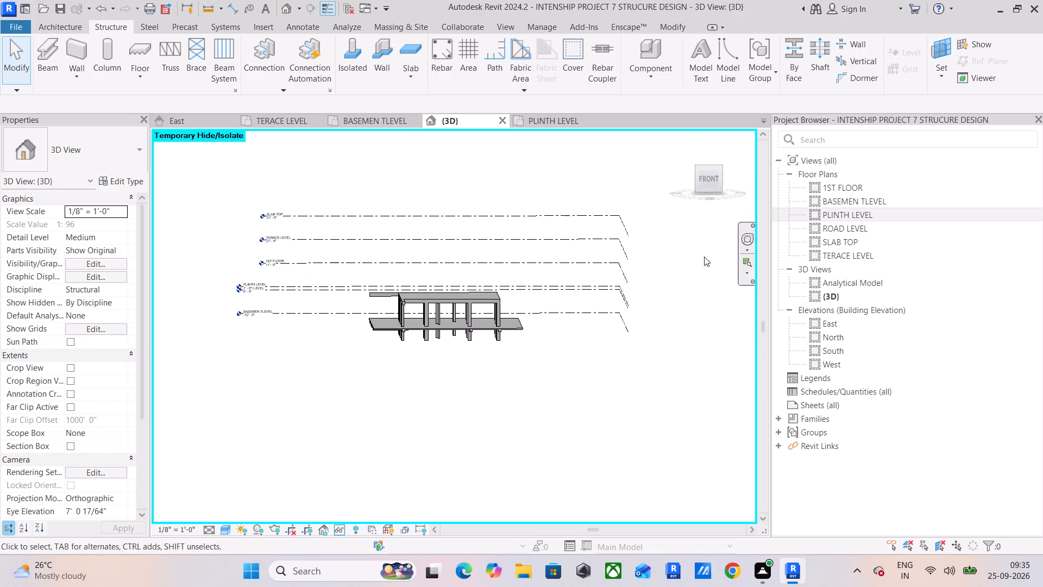
From the front orientation of the 3D view, copy the BASEMEN TLEVEL level 10' downward.
left_click(711, 177)
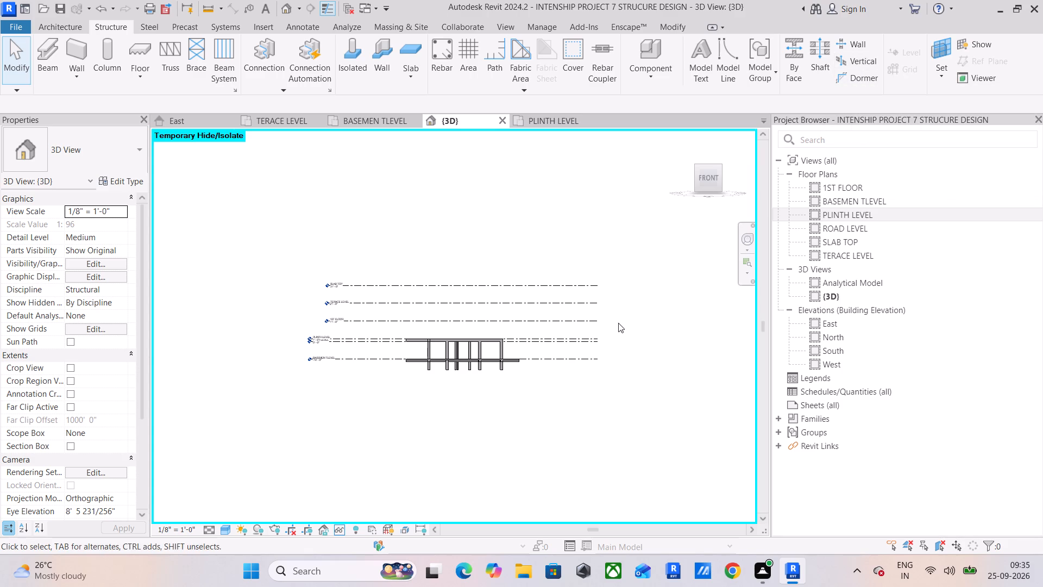
left_click(589, 357)
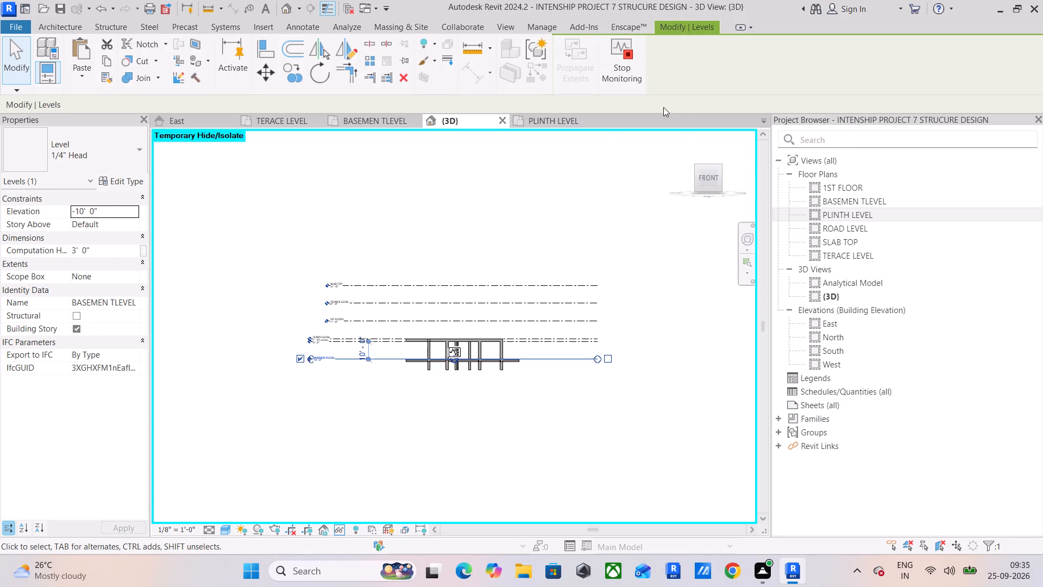
middle_click_drag(563, 311, 630, 205)
scroll(454, 271, "up", 3)
middle_click_drag(454, 271, 418, 307)
scroll(381, 295, "up", 4)
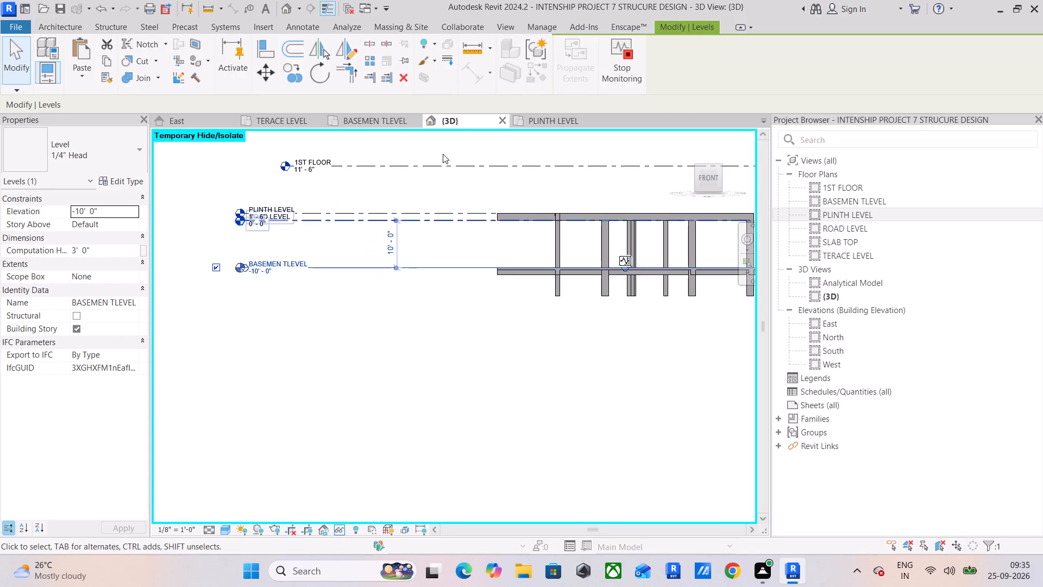
left_click(288, 76)
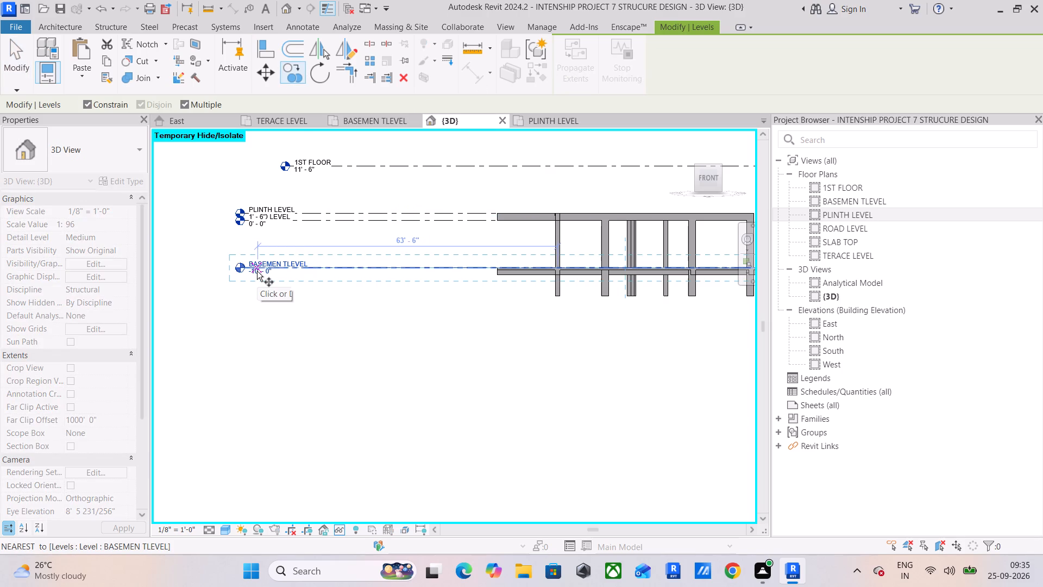
left_click(257, 271)
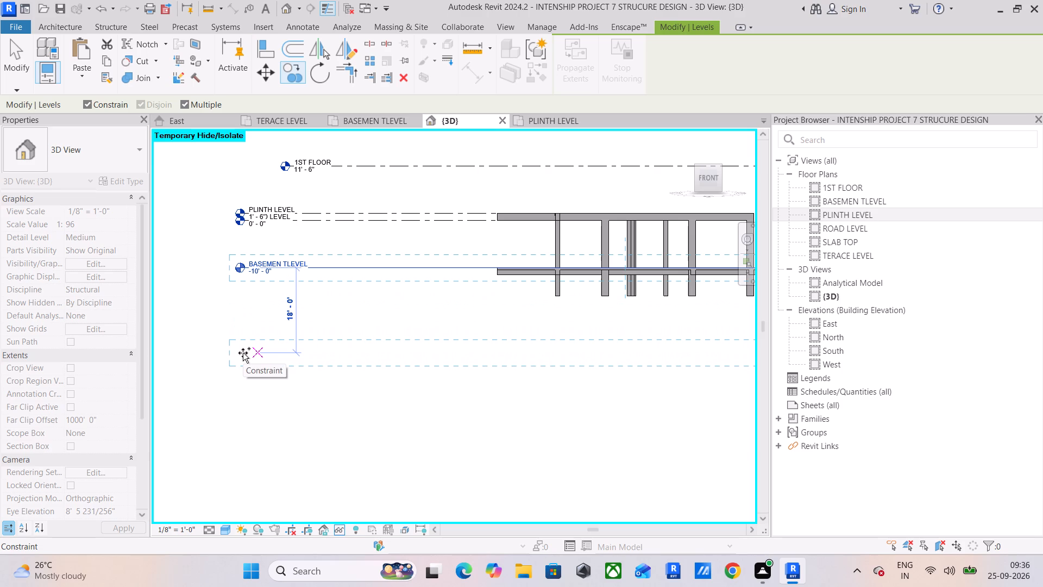
type("10'")
key("Return")
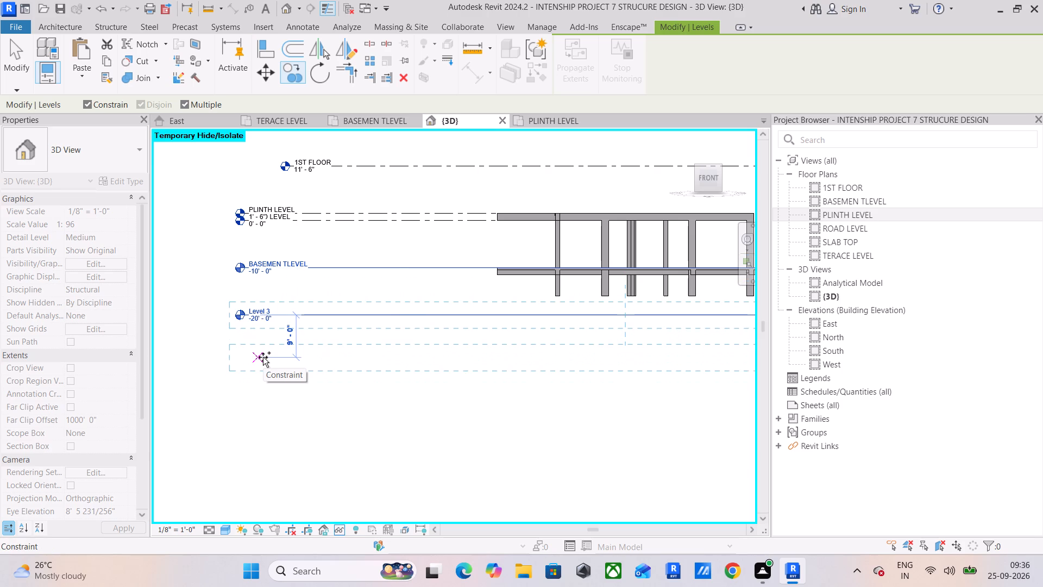
key("Escape")
key("Escape")
key("Escape")
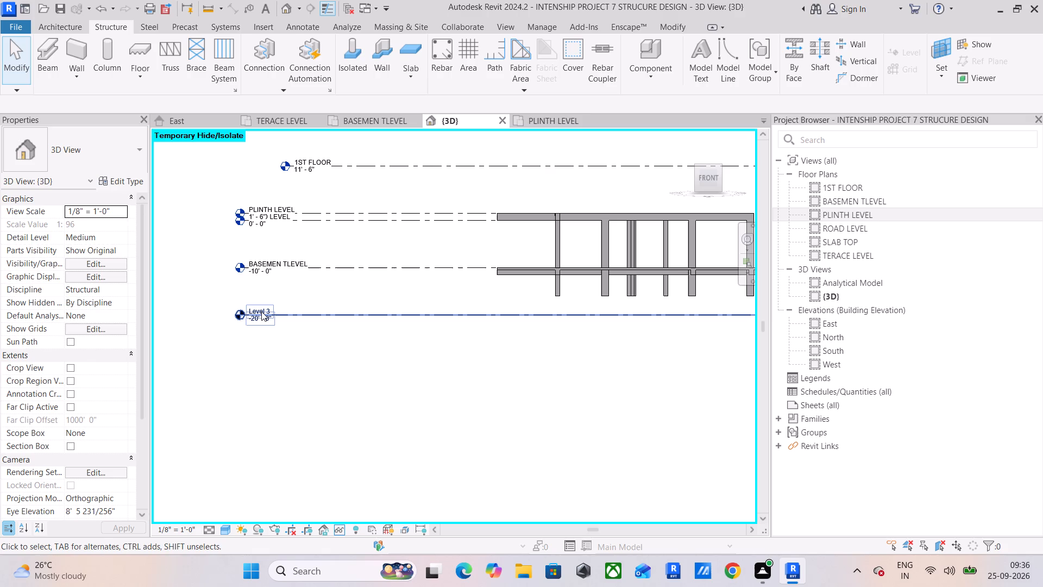
Rename the copied level below the basement as FOOTING LEVEL.
left_click(261, 311)
left_click(261, 311)
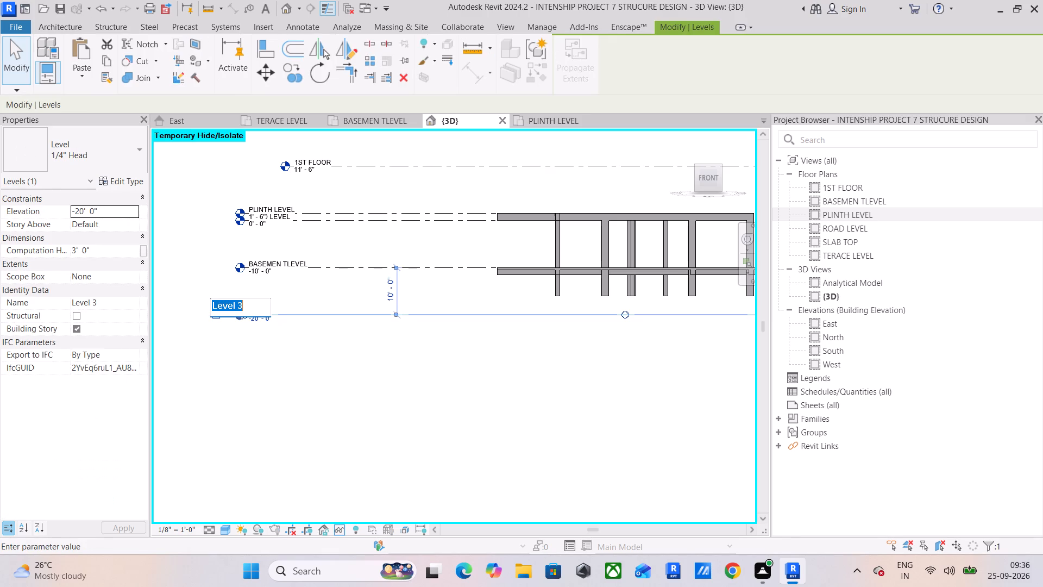
type("FOOTING LRV")
key("BackSpace")
key("BackSpace")
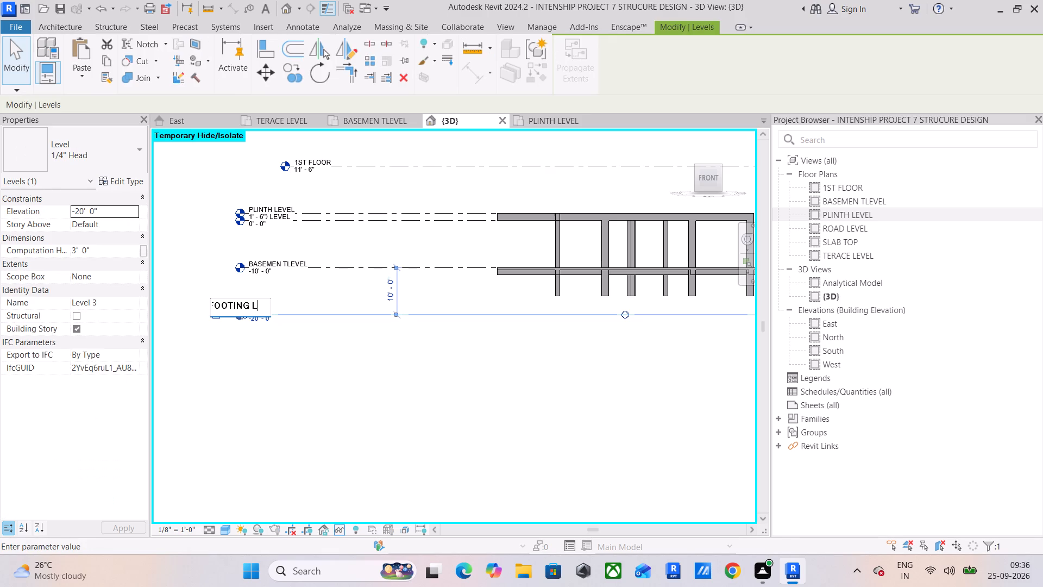
type("EVEL")
key("Return")
left_click(331, 372)
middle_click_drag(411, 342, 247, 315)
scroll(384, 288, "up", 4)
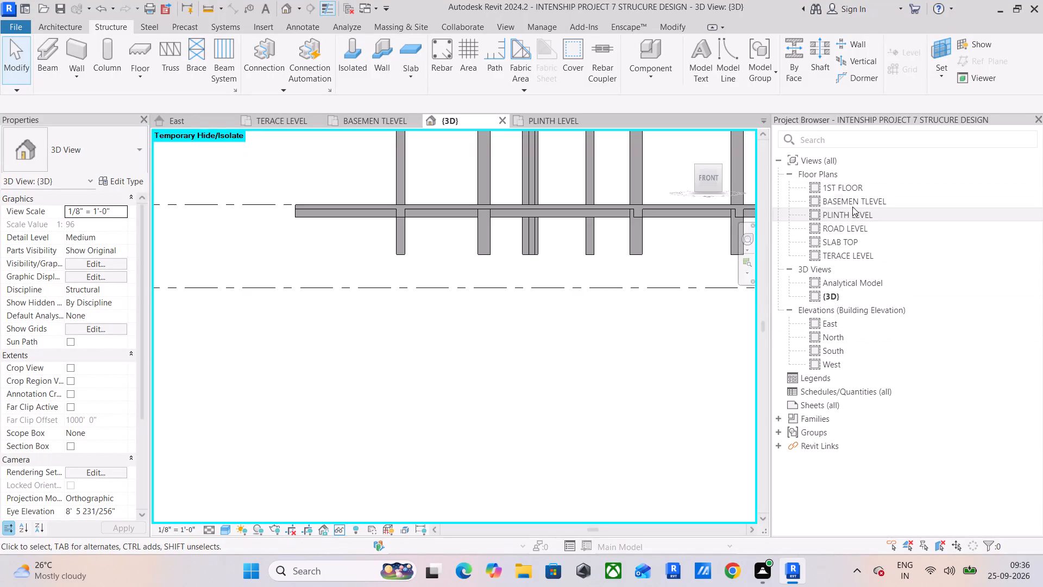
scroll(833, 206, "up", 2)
Examine the FOOTING LEVEL's position beneath the basement columns in the front-oriented 3D view.
scroll(833, 206, "up", 2)
double_click(408, 289)
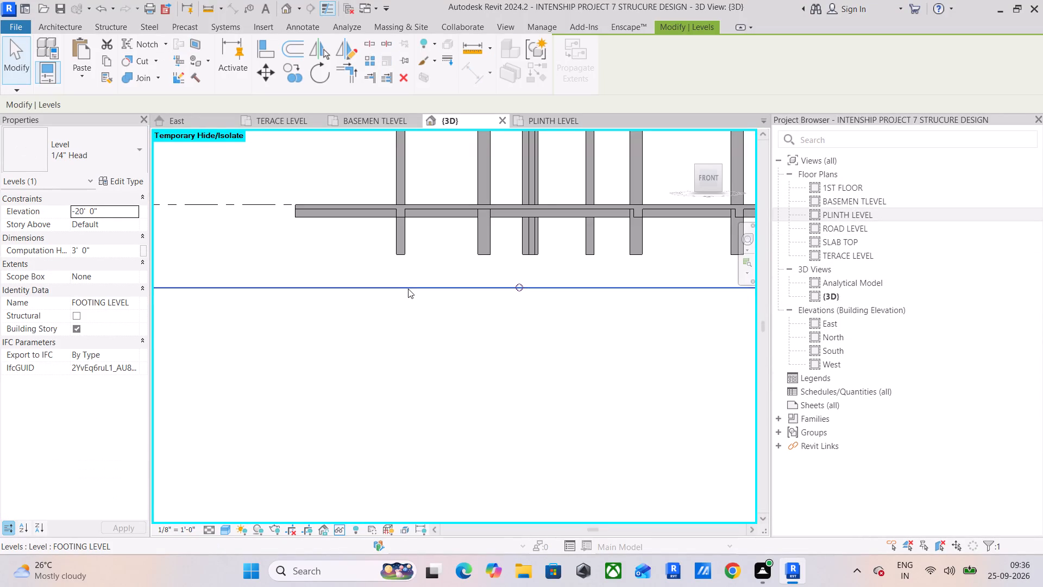
left_click(596, 346)
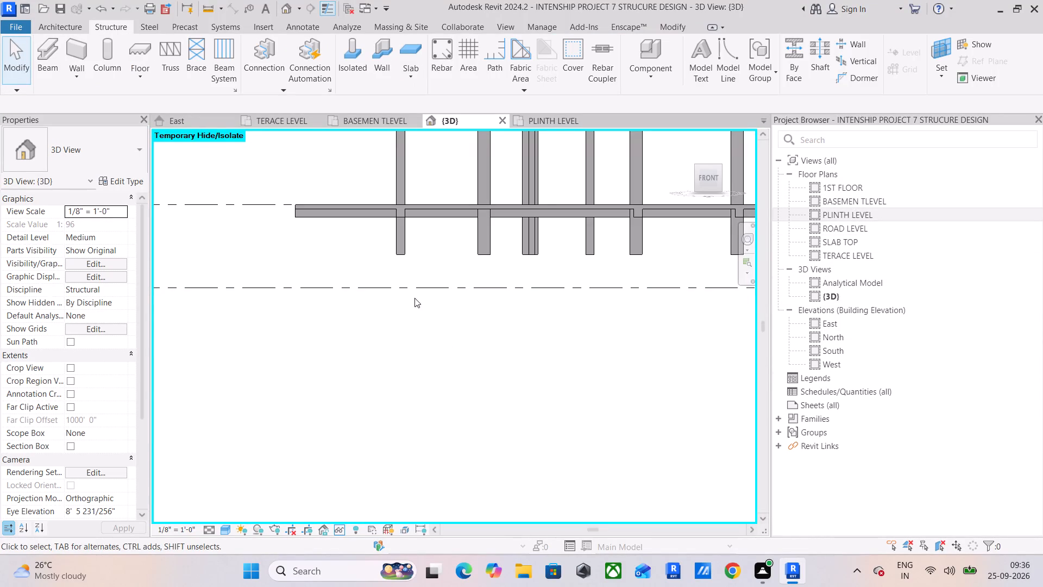
left_click(419, 290)
scroll(317, 311, "down", 4)
middle_click_drag(317, 311, 484, 286)
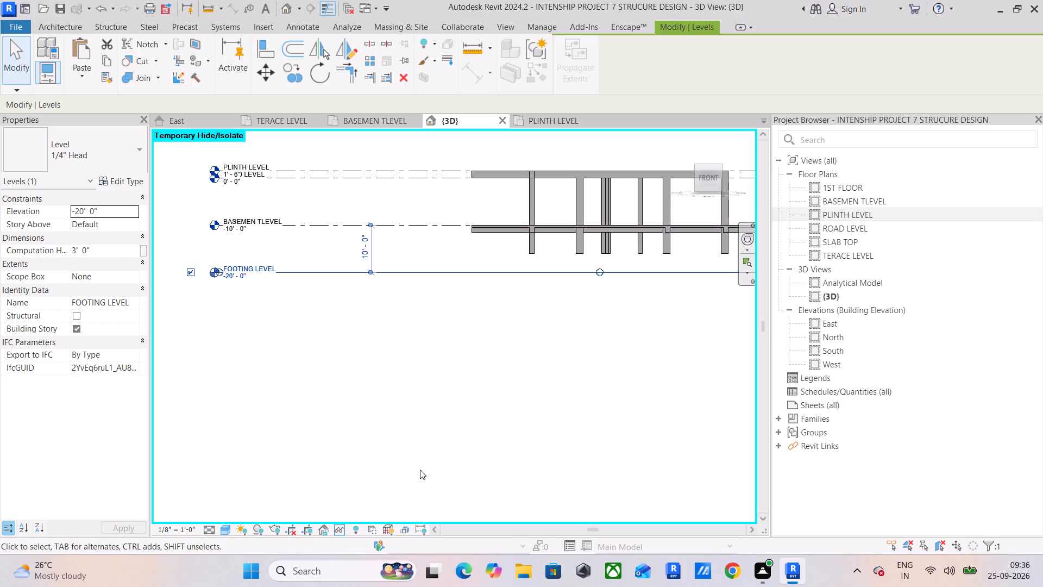
scroll(448, 434, "down", 2)
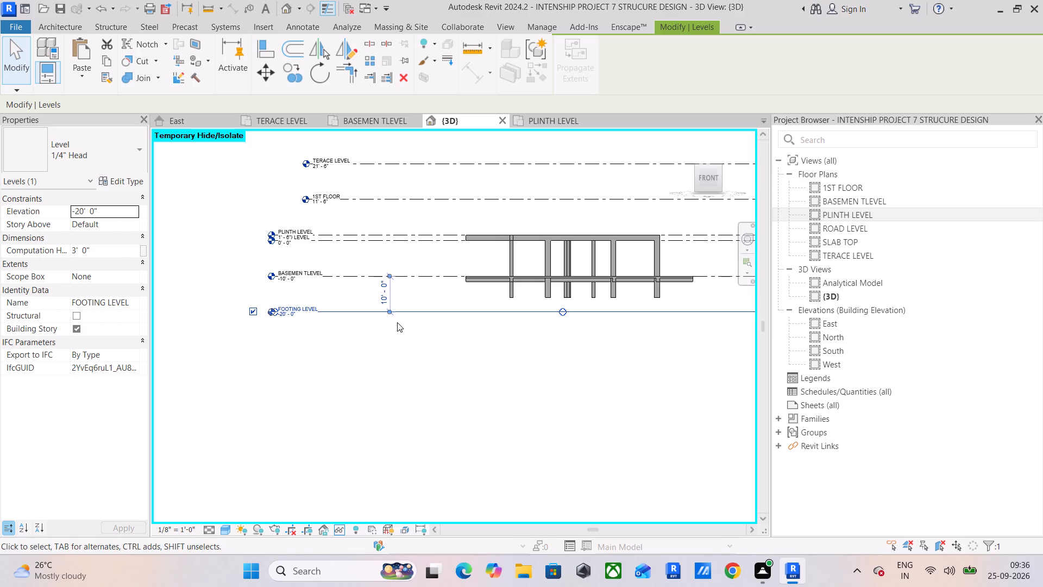
In the BASEMEN TLEVEL floor plan, temporarily hide the 6" foundation slab so the beams and columns show clearly.
left_click(389, 121)
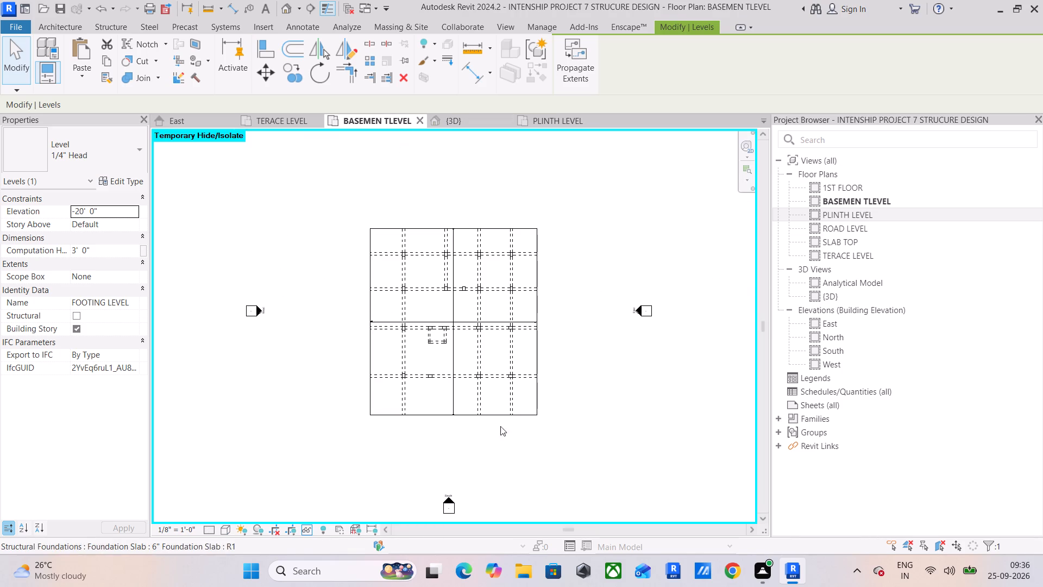
left_click(420, 415)
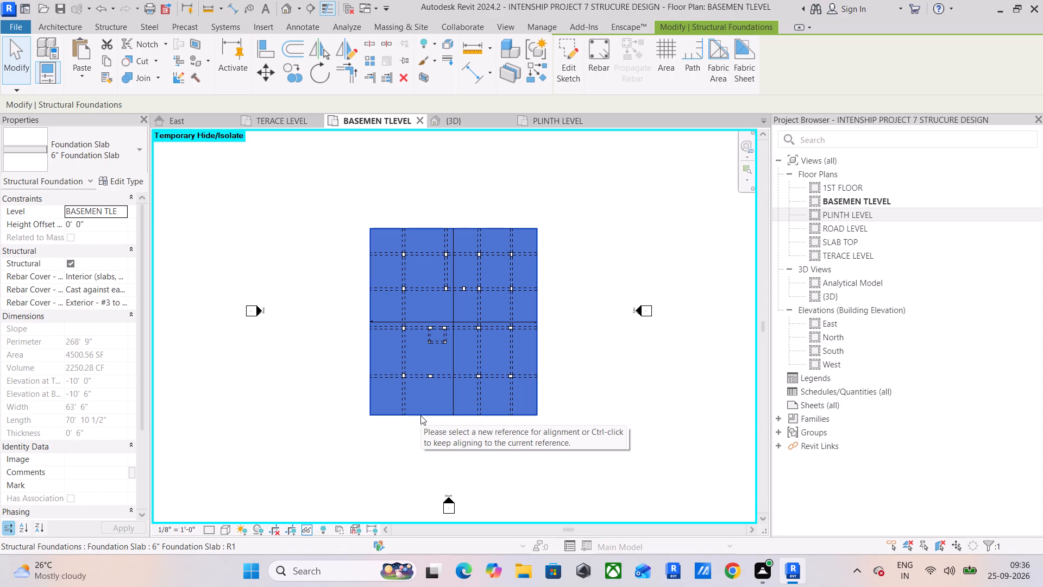
type("HH")
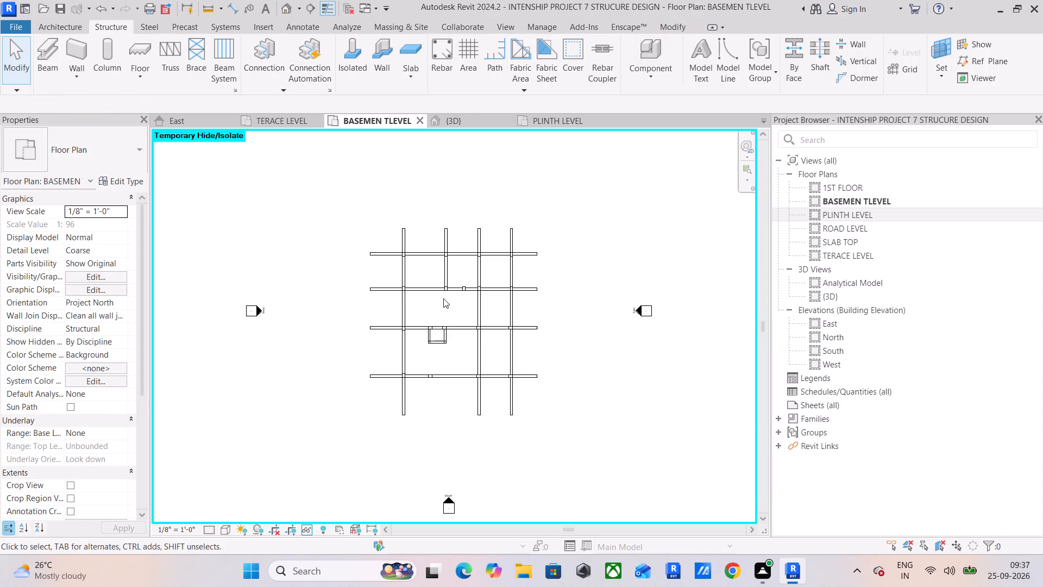
From the north-west column's centre, draw a vertical detail line 2.5' north and a 5' line back south through the column.
scroll(413, 284, "up", 9)
middle_click_drag(413, 284, 455, 341)
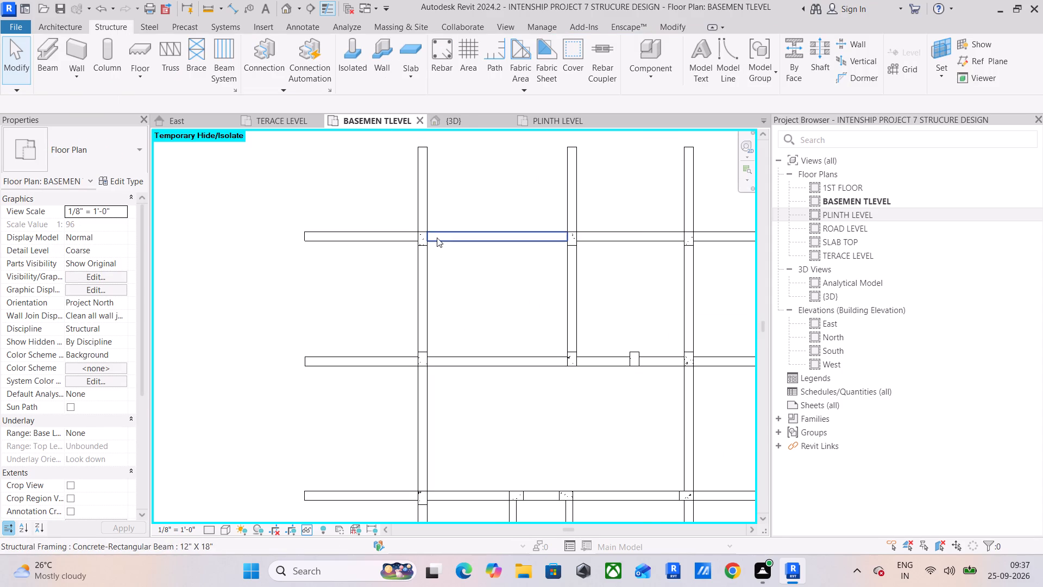
middle_click_drag(437, 241, 492, 296)
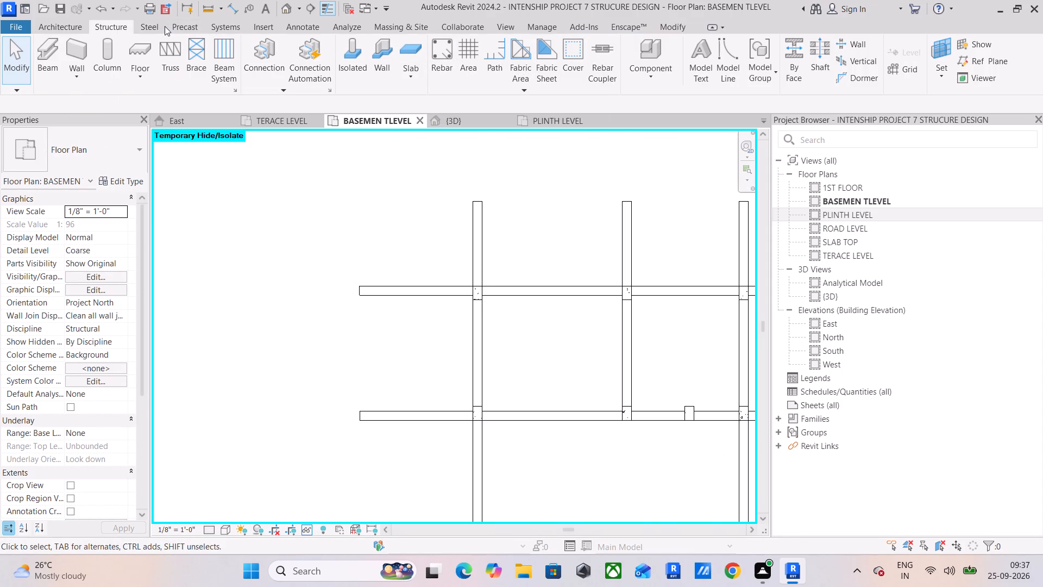
left_click(302, 20)
left_click(282, 40)
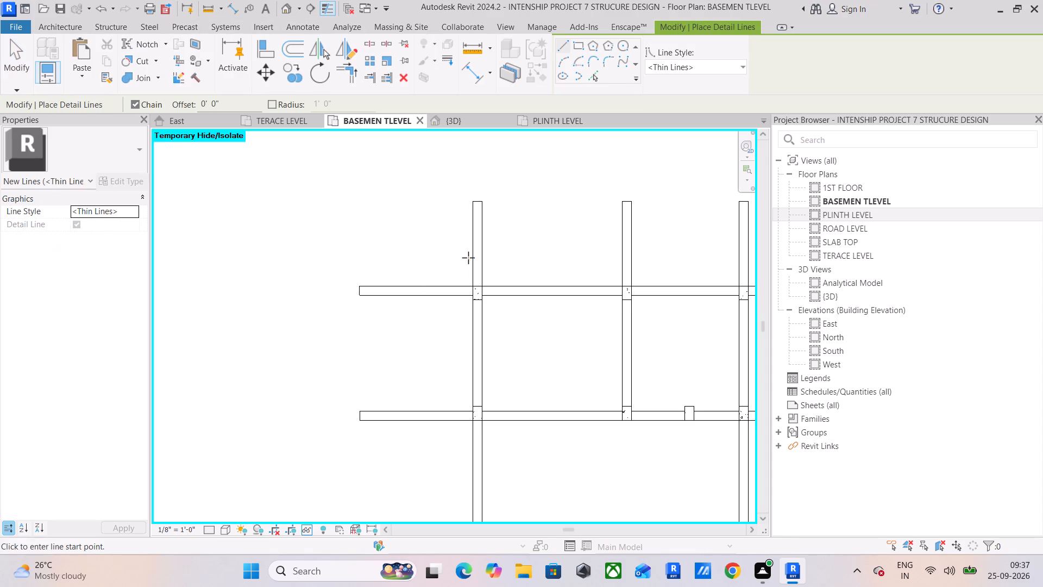
scroll(468, 258, "up", 4)
scroll(485, 299, "up", 4)
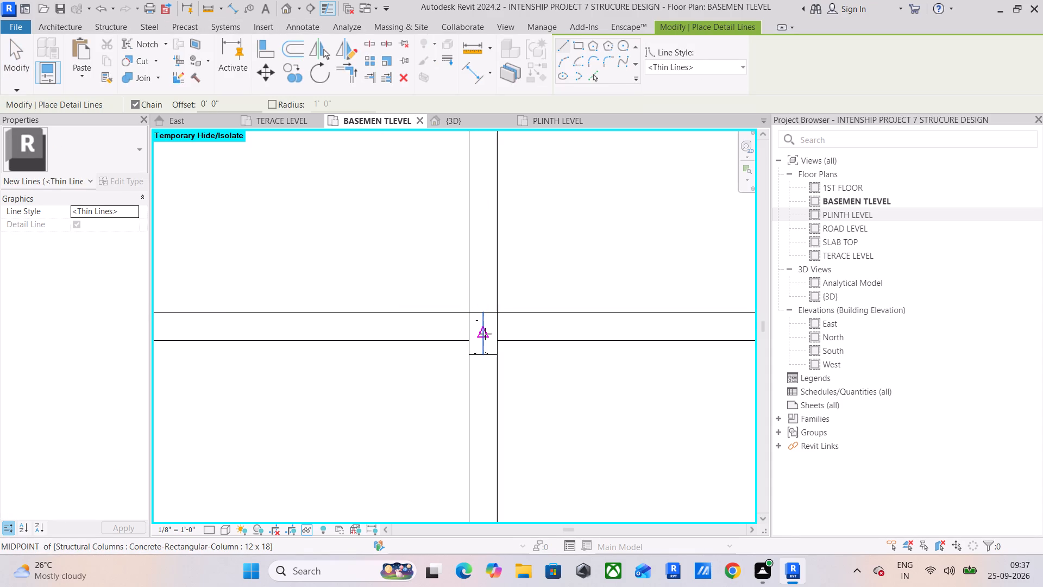
left_click(485, 334)
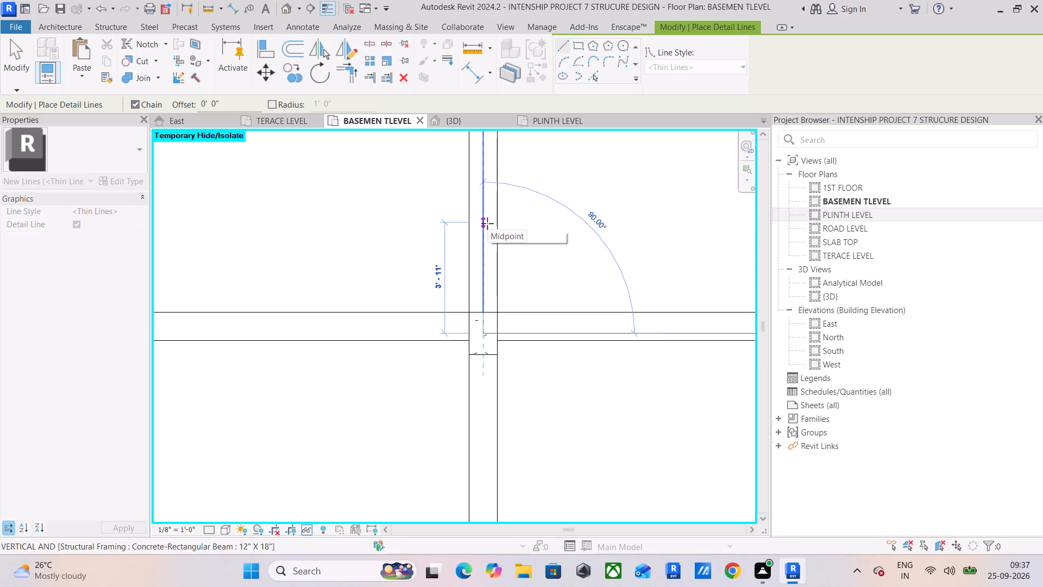
type("2.5'")
key("Return")
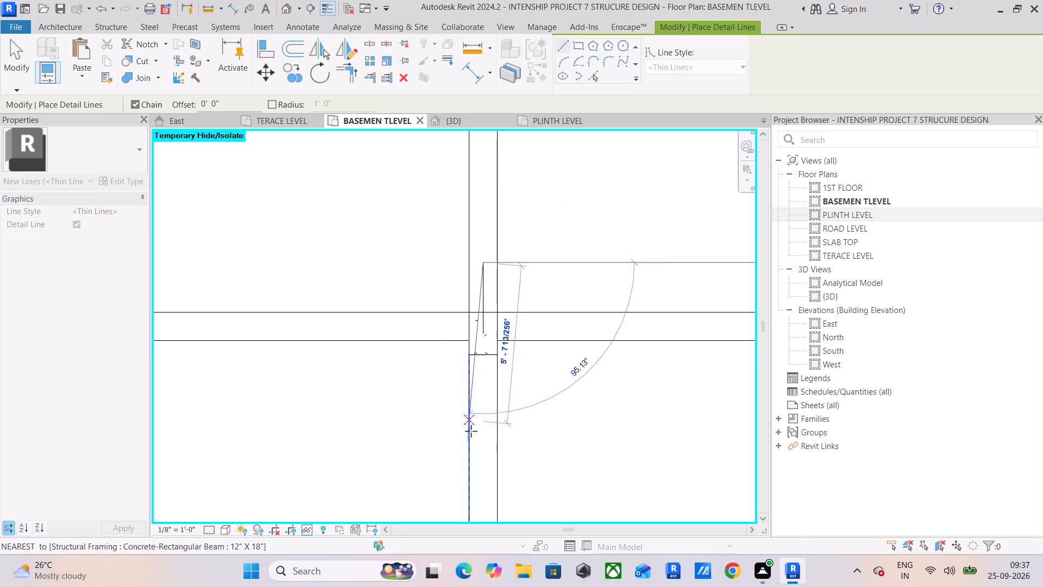
type("5'")
key("Return")
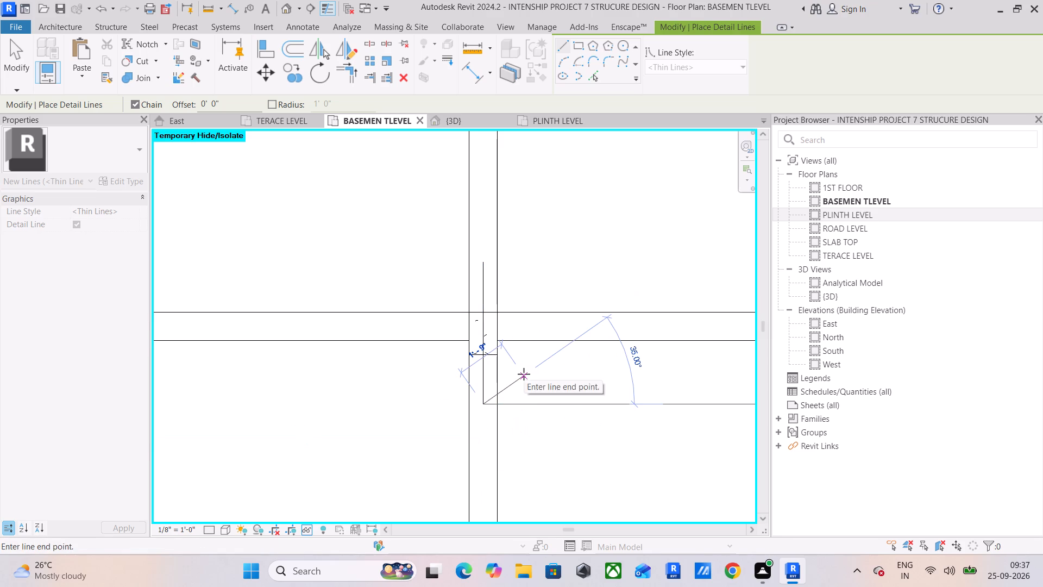
key("Escape")
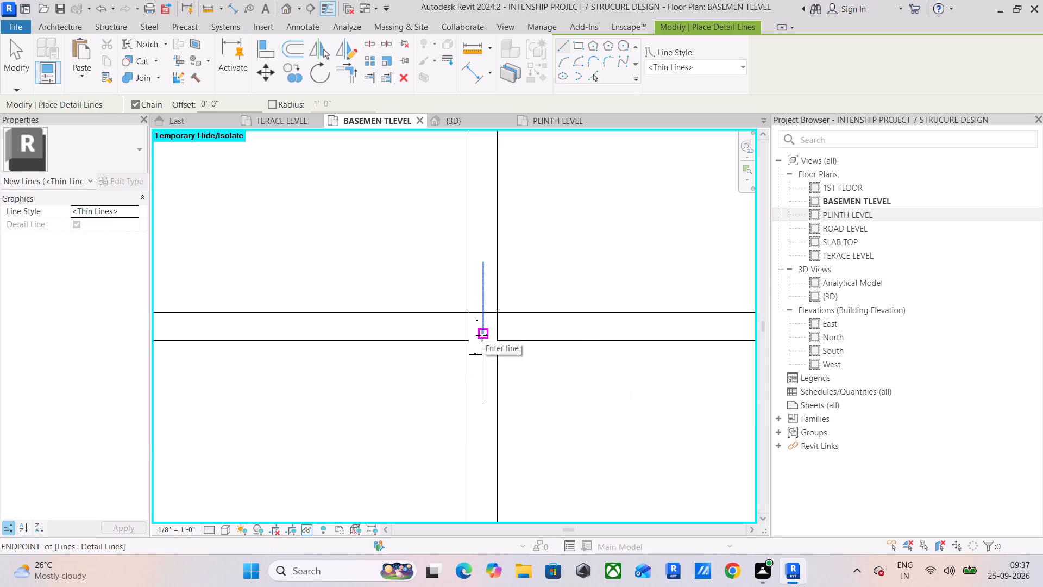
From the same column centre, draw a horizontal detail line 2.5' east and a 5' line back west.
left_click(483, 335)
type("2.5'")
key("Return")
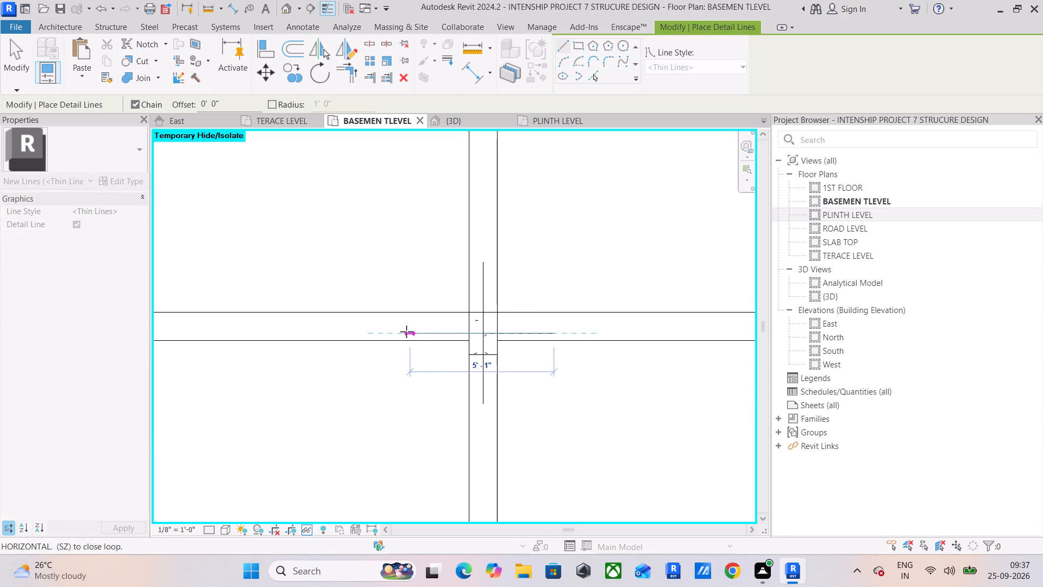
type("5'")
key("Return")
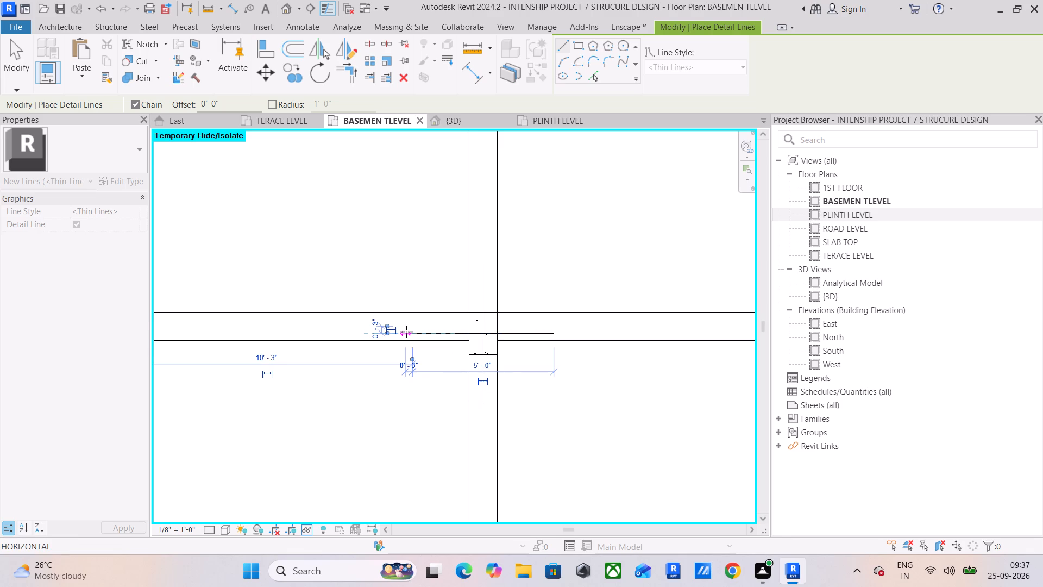
Outline the north-west quarter of the footing square with detail lines from the horizontal line's west end to the vertical line's north end.
left_click(411, 266)
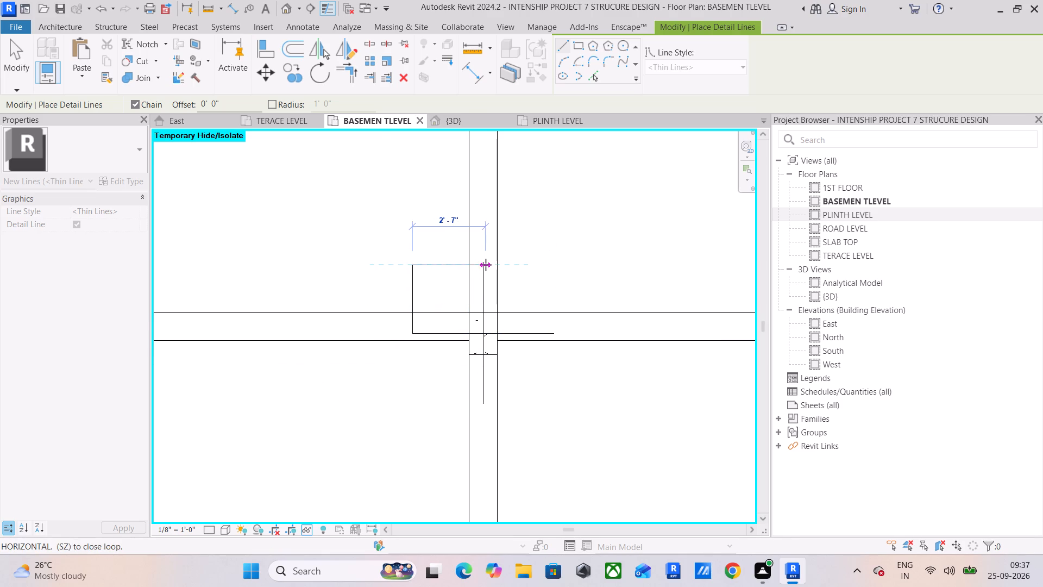
scroll(486, 265, "up", 8)
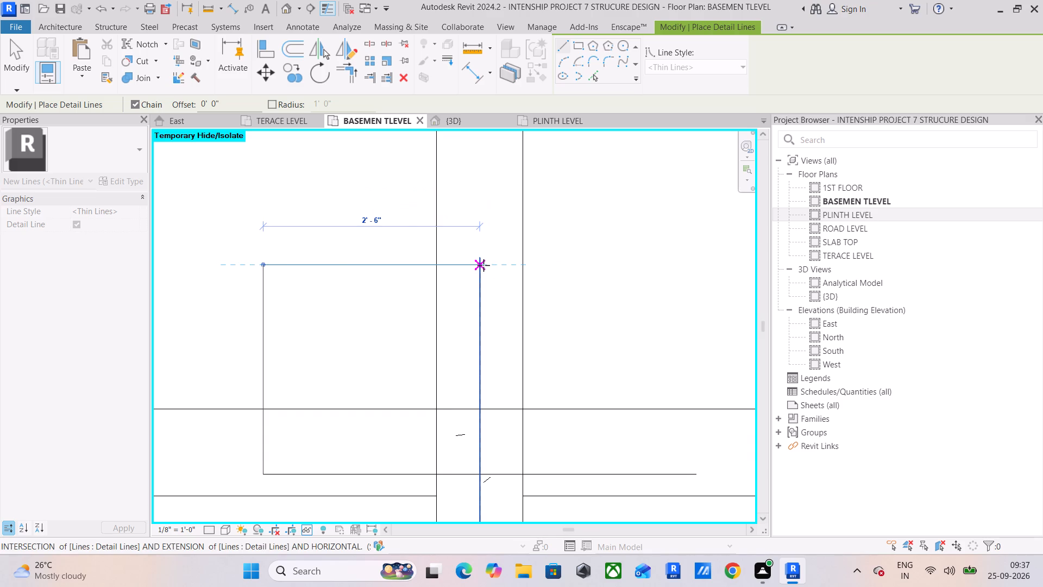
key("Escape")
key("Escape")
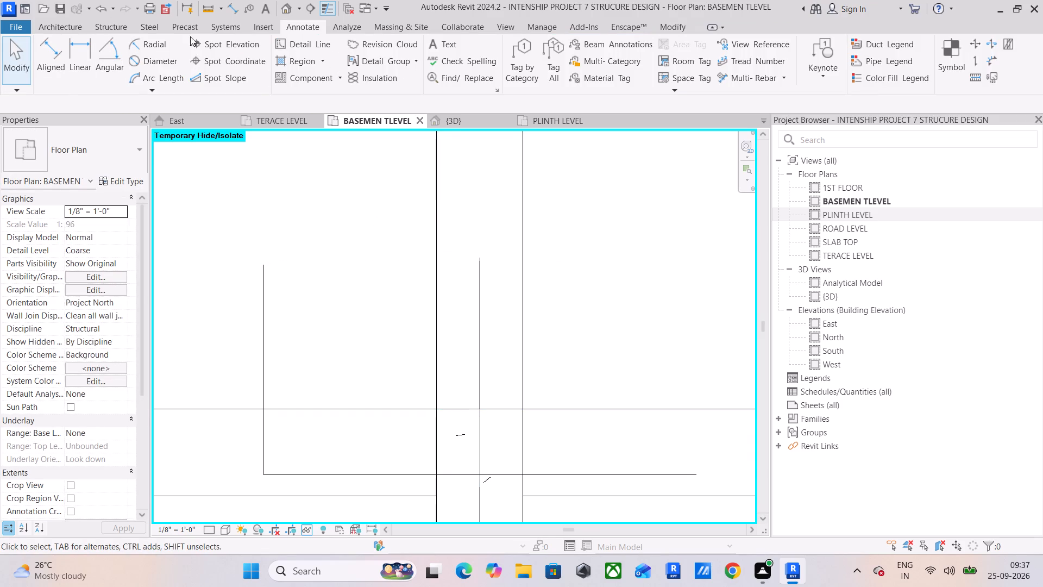
left_click(288, 45)
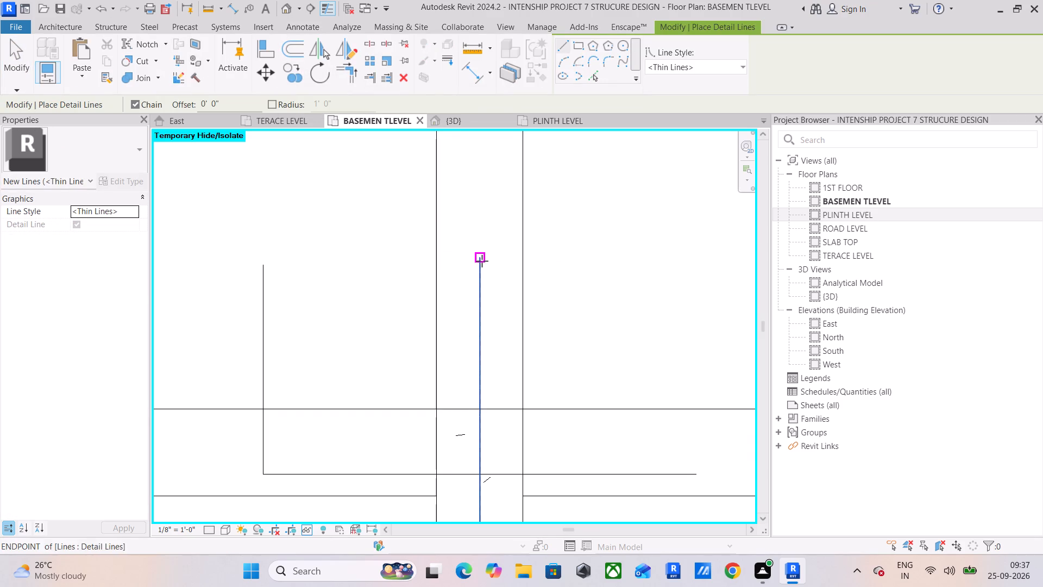
left_click(482, 261)
left_click(265, 259)
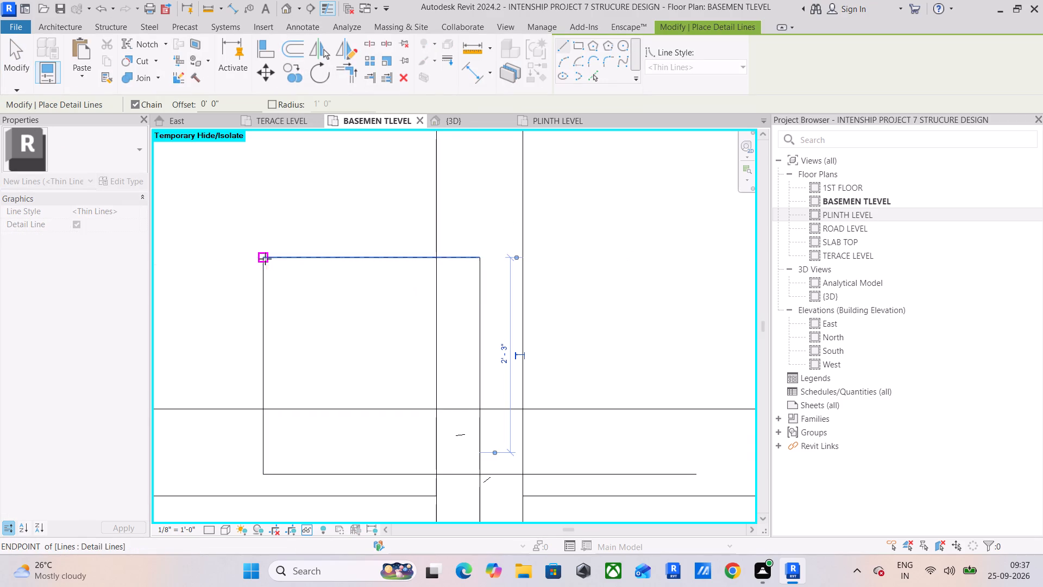
scroll(267, 266, "up", 5)
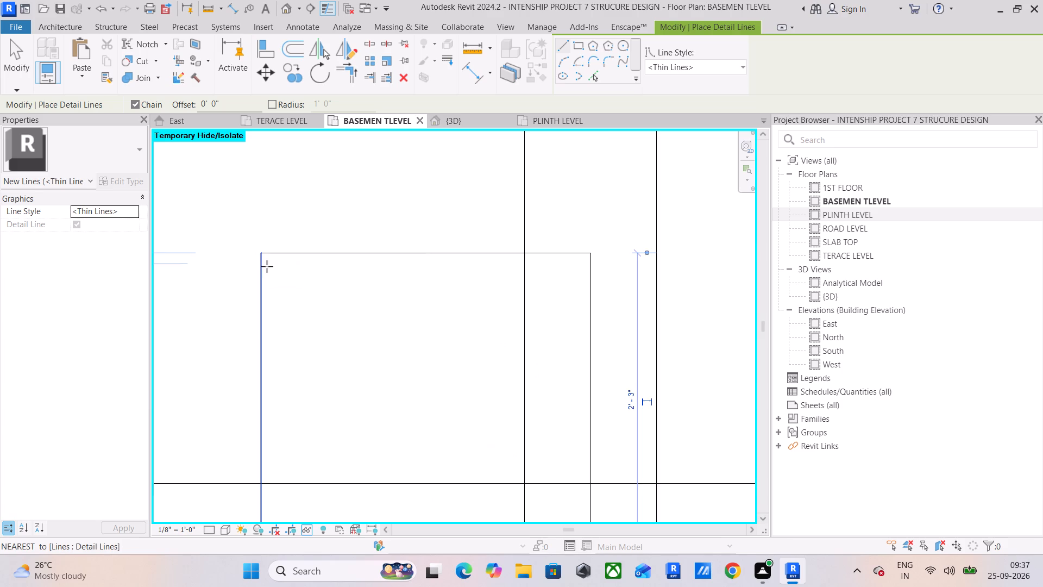
scroll(258, 268, "up", 5)
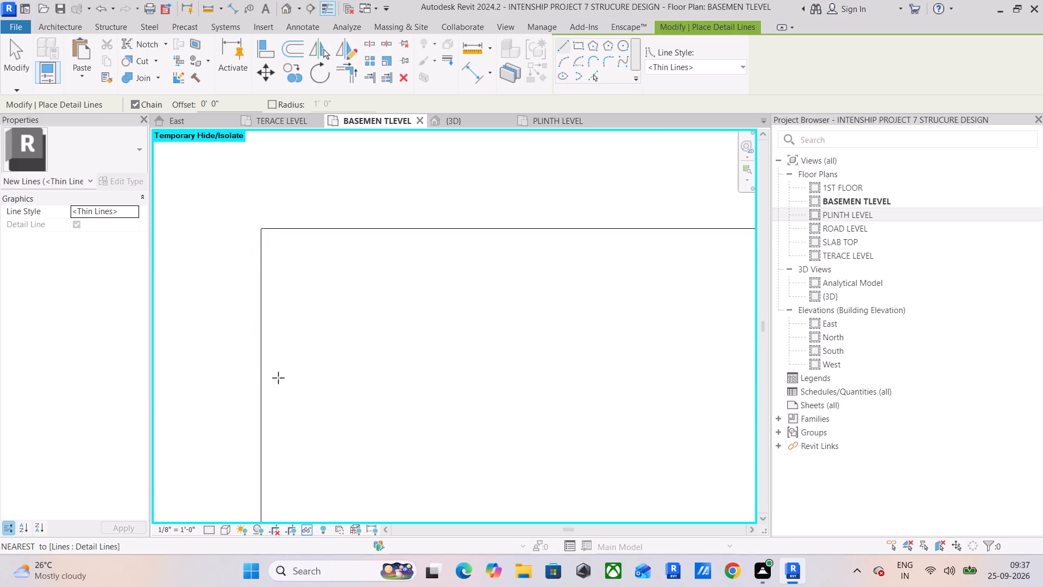
key("Escape")
Outline the north-east quarter with detail lines from the horizontal line's east end up and across to the vertical line's north end.
scroll(342, 305, "down", 6)
middle_click_drag(409, 320, 156, 171)
scroll(157, 170, "up", 1)
scroll(272, 233, "down", 4)
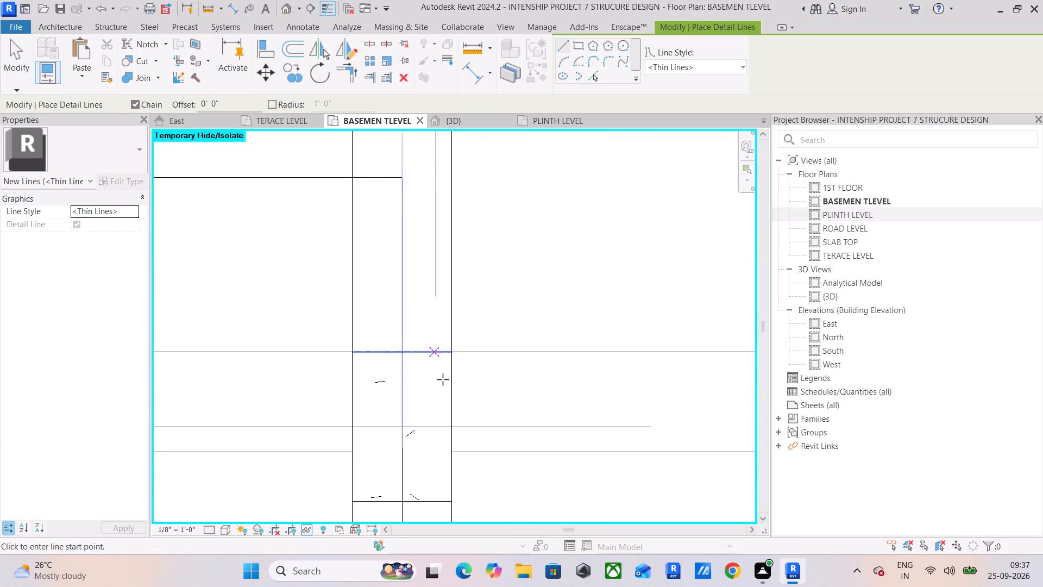
left_click_drag(655, 429, 655, 417)
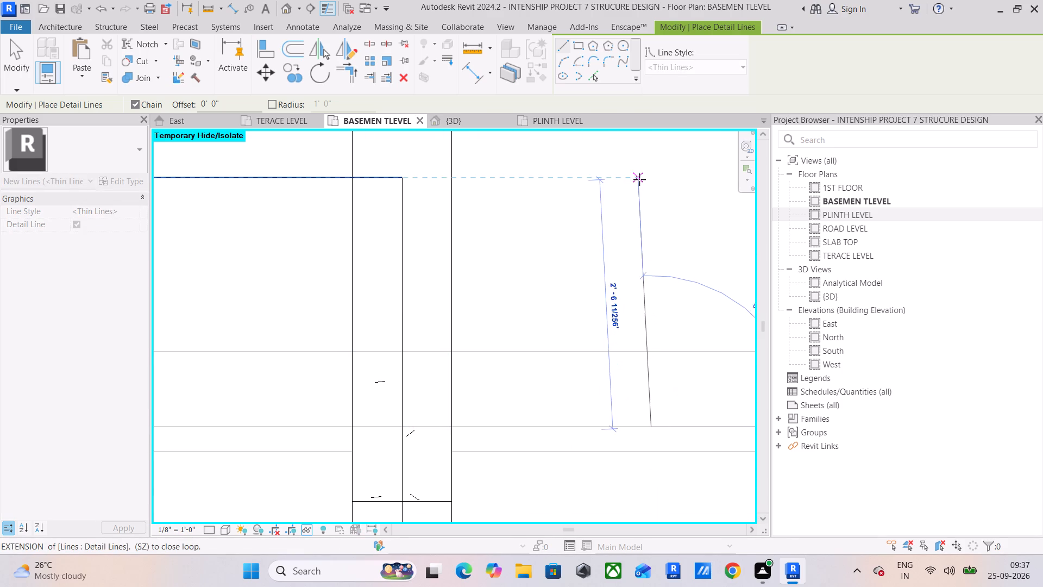
left_click(644, 177)
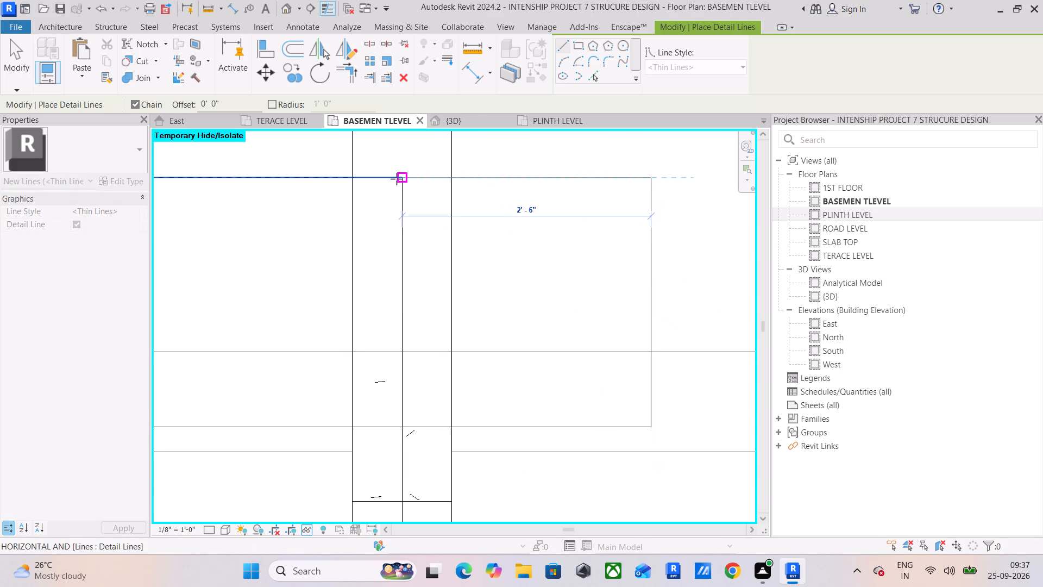
left_click(399, 179)
Complete the square's south half with detail lines 2'-6" either way from the vertical line's south end and up to the horizontal line's ends.
middle_click_drag(452, 274, 487, 139)
scroll(449, 445, "down", 6)
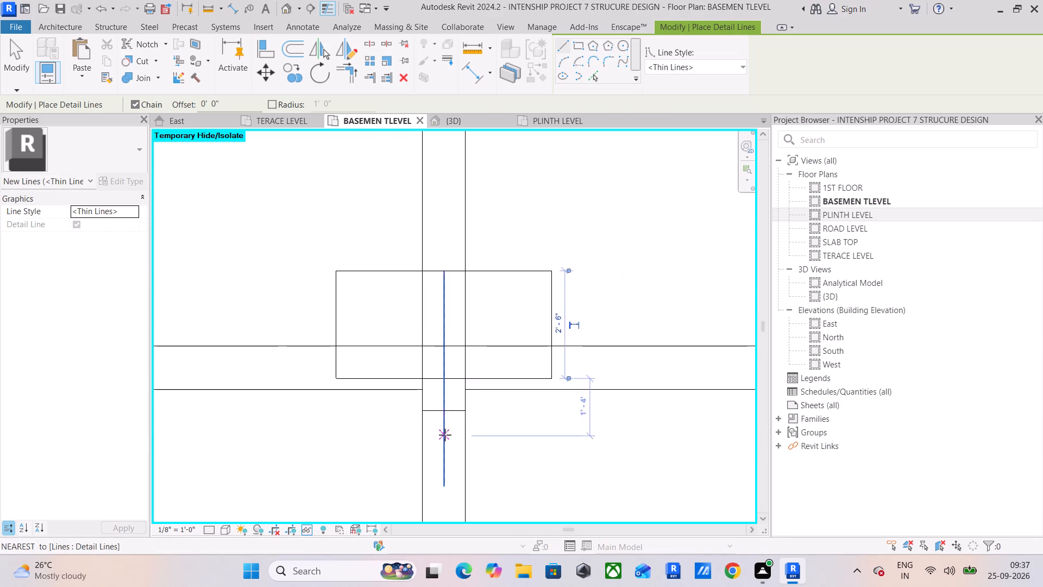
middle_click_drag(445, 434, 448, 313)
left_click_drag(451, 366, 457, 363)
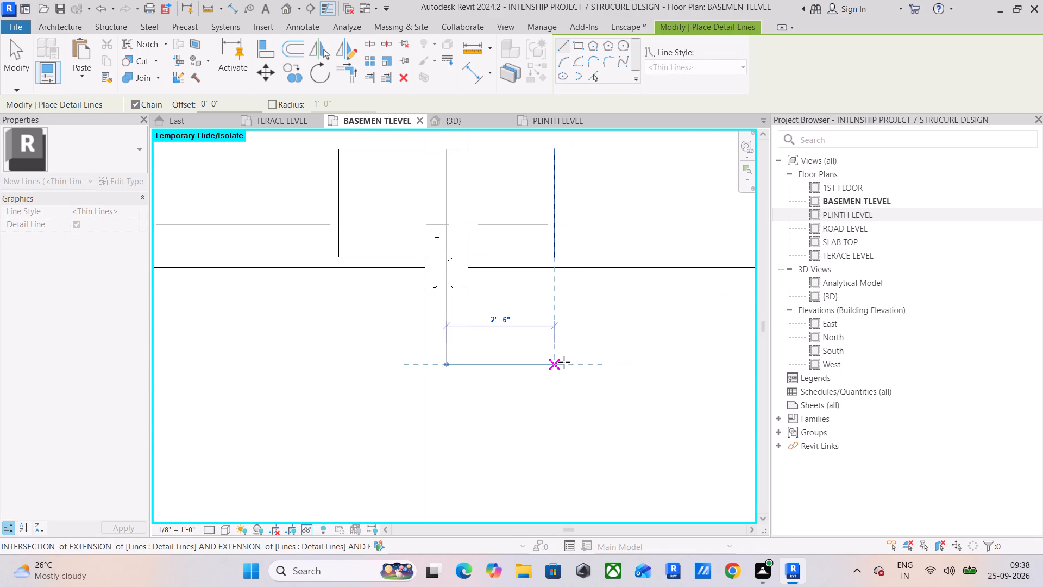
left_click(549, 361)
left_click(558, 261)
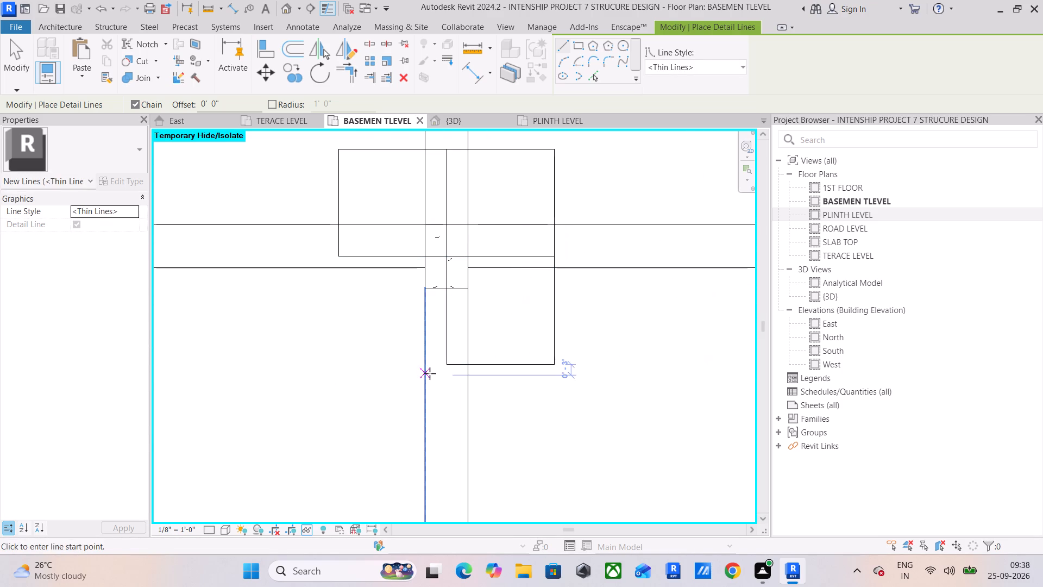
left_click(443, 364)
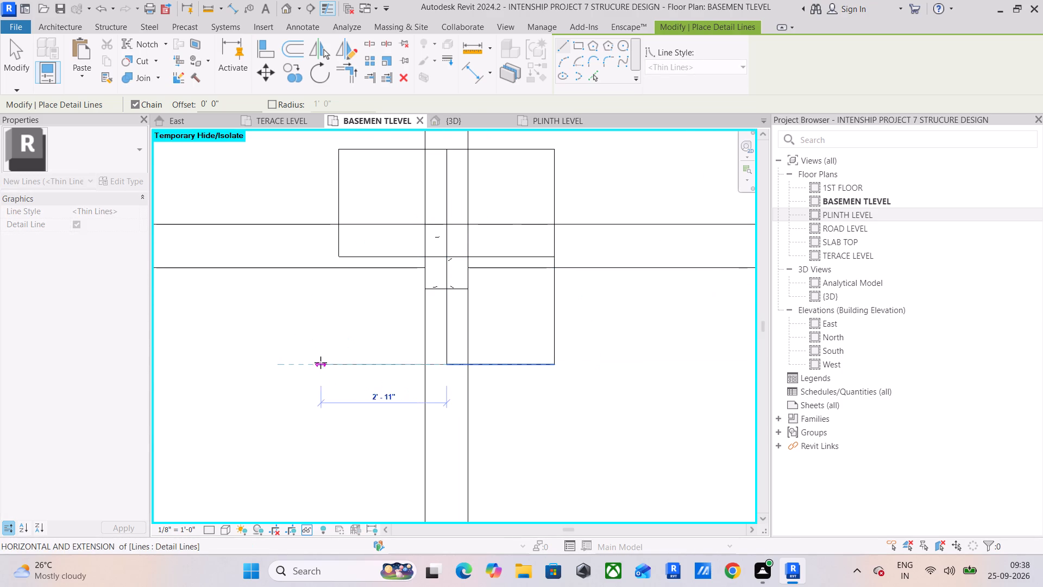
left_click(334, 362)
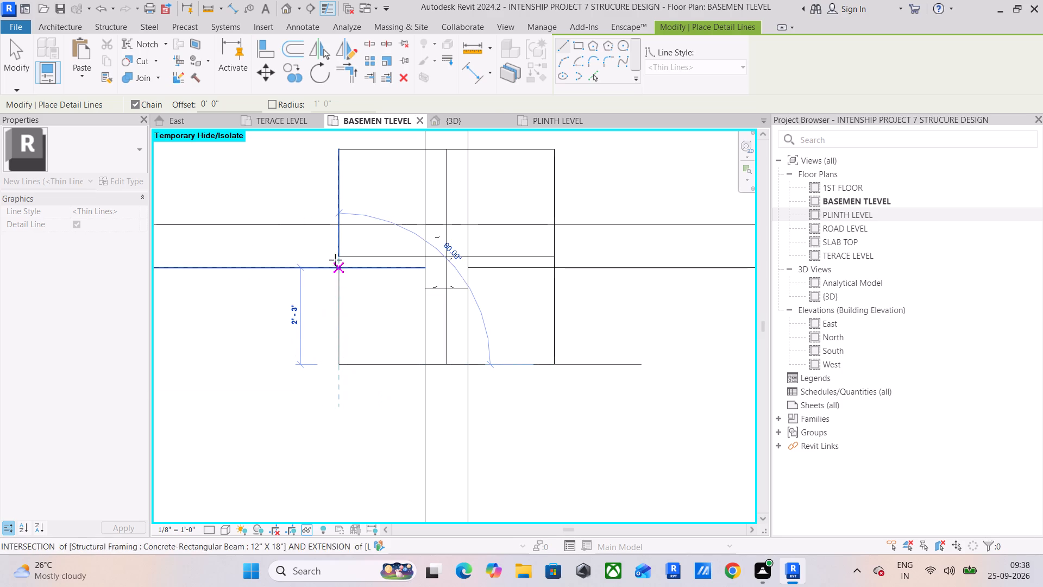
left_click(335, 258)
key("Escape")
key("Escape")
key("Escape")
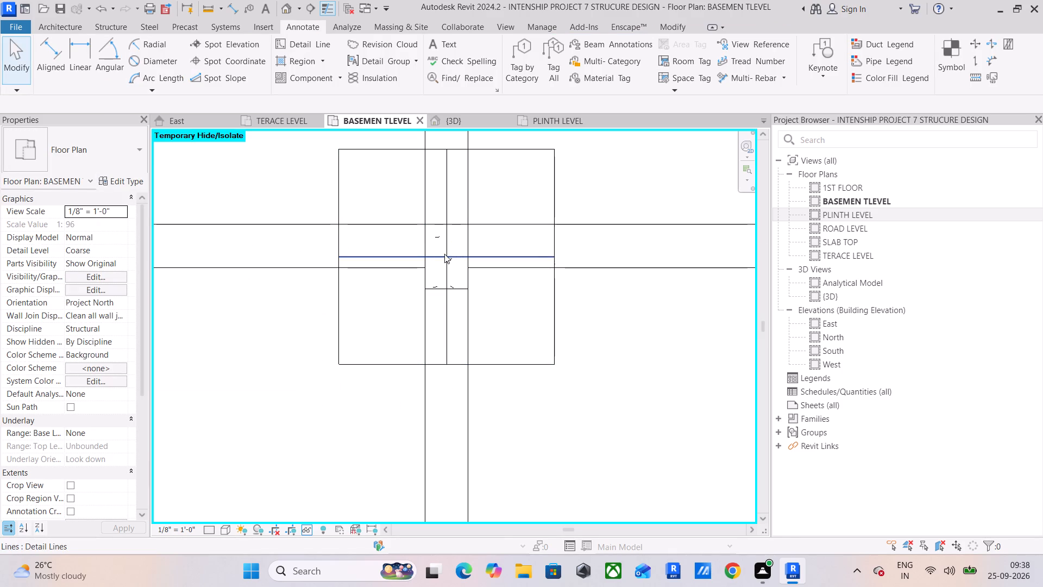
Delete the vertical and horizontal centre detail lines inside the footing square, leaving only its outer outline.
left_click(447, 251)
key("Delete")
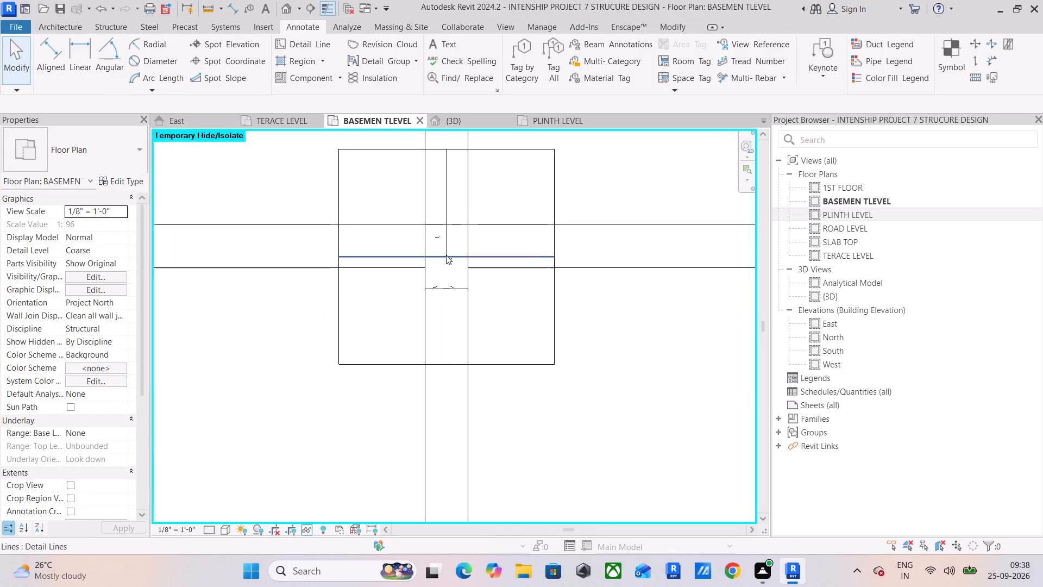
left_click(446, 255)
key("Delete")
left_click(448, 249)
key("Delete")
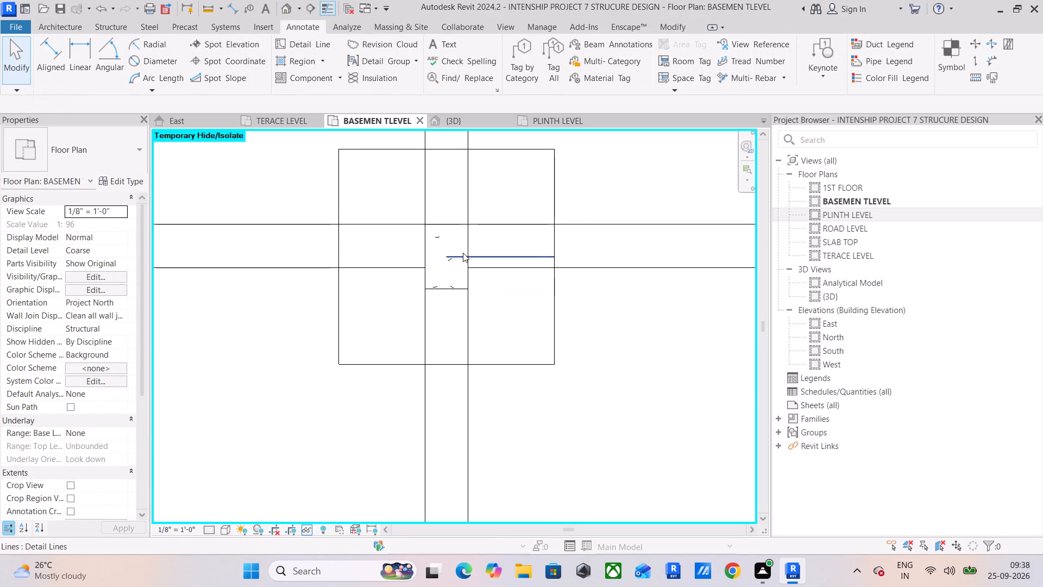
left_click(463, 253)
key("Delete")
Start an isolated Footing-Rectangular foundation and set its type's width and length both to 5'.
scroll(473, 297, "down", 3)
middle_click_drag(486, 297, 476, 338)
scroll(479, 332, "down", 4)
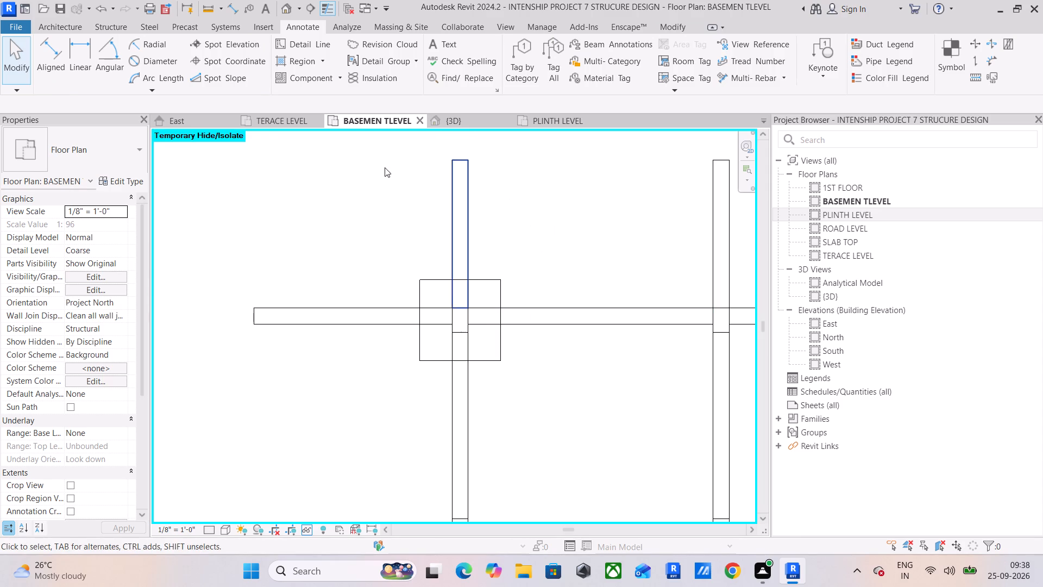
left_click(69, 26)
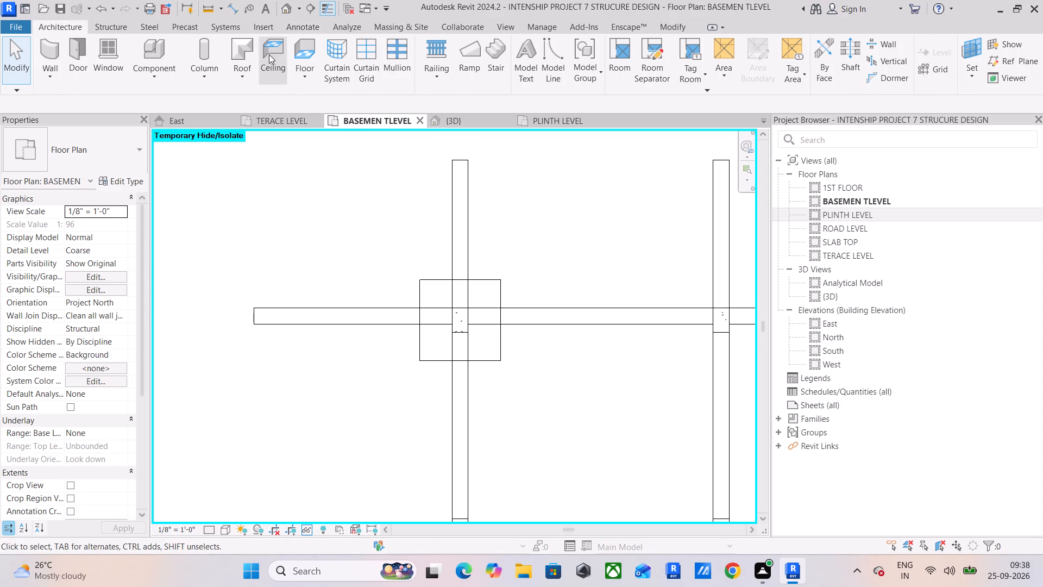
left_click(118, 26)
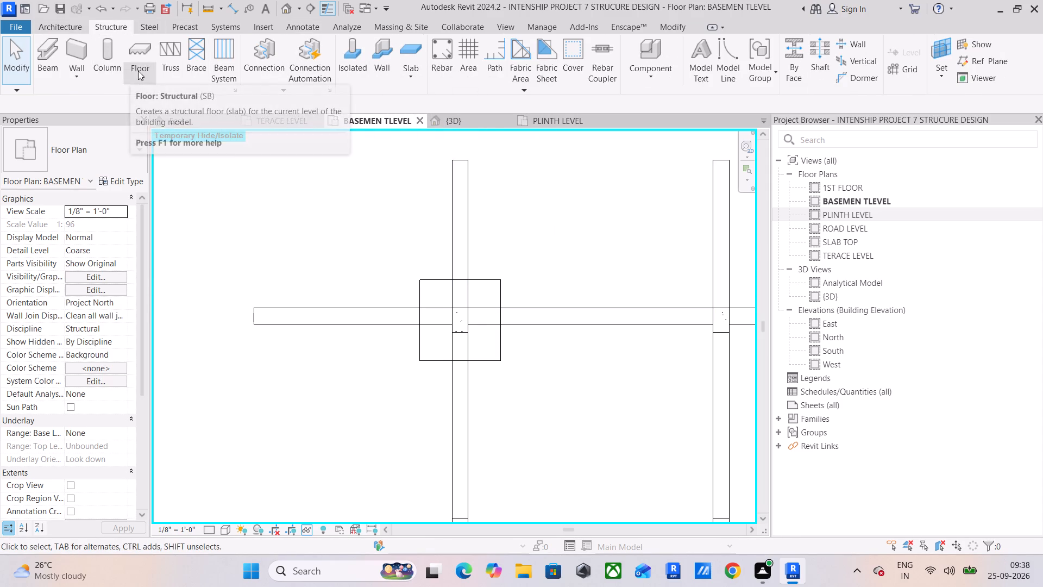
left_click(359, 76)
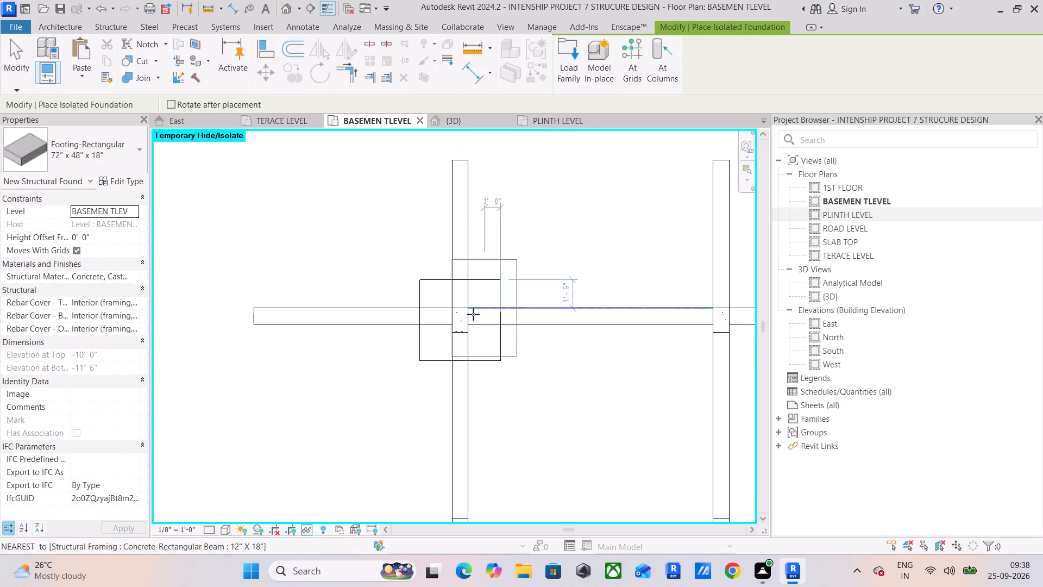
left_click(131, 178)
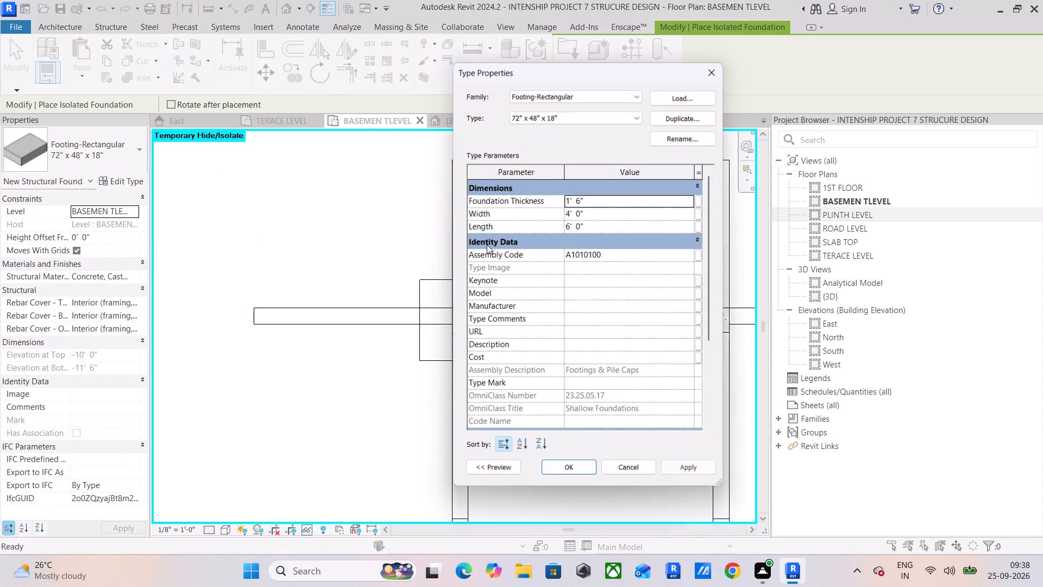
left_click(608, 215)
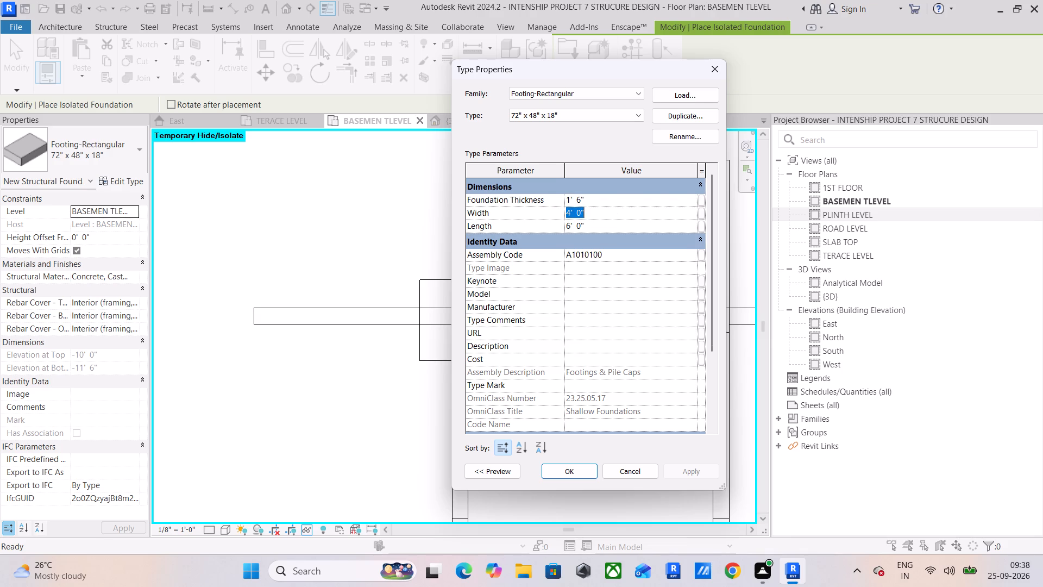
key("4")
key("apostrophe")
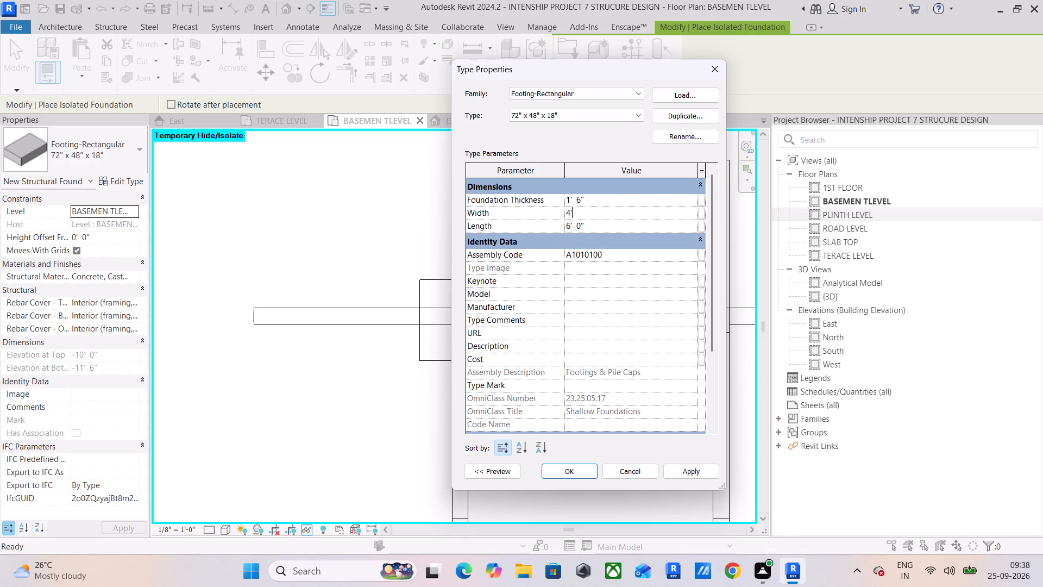
left_click(608, 215)
key("BackSpace")
key("BackSpace")
type("5'")
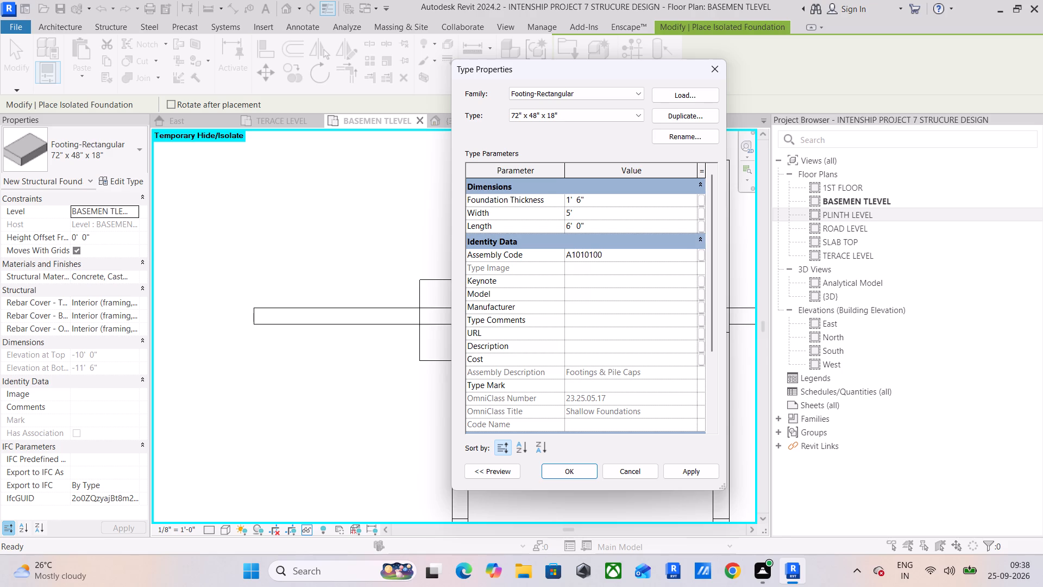
left_click(615, 220)
type("5'")
key("Return")
left_click(683, 472)
left_click(568, 472)
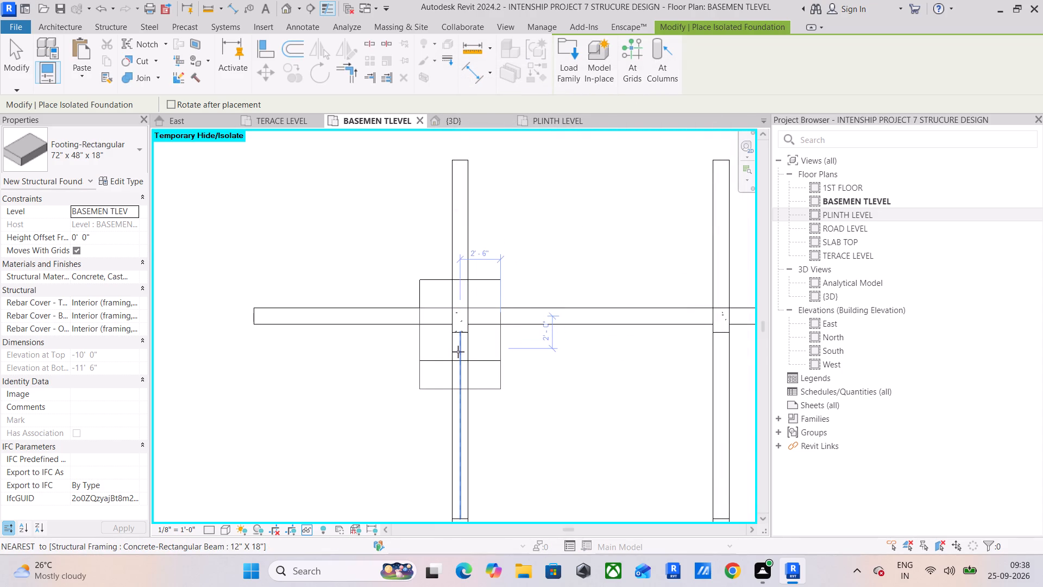
Place one footing on the north-south beam just south of the north-west column, and end the placement.
left_click(458, 352)
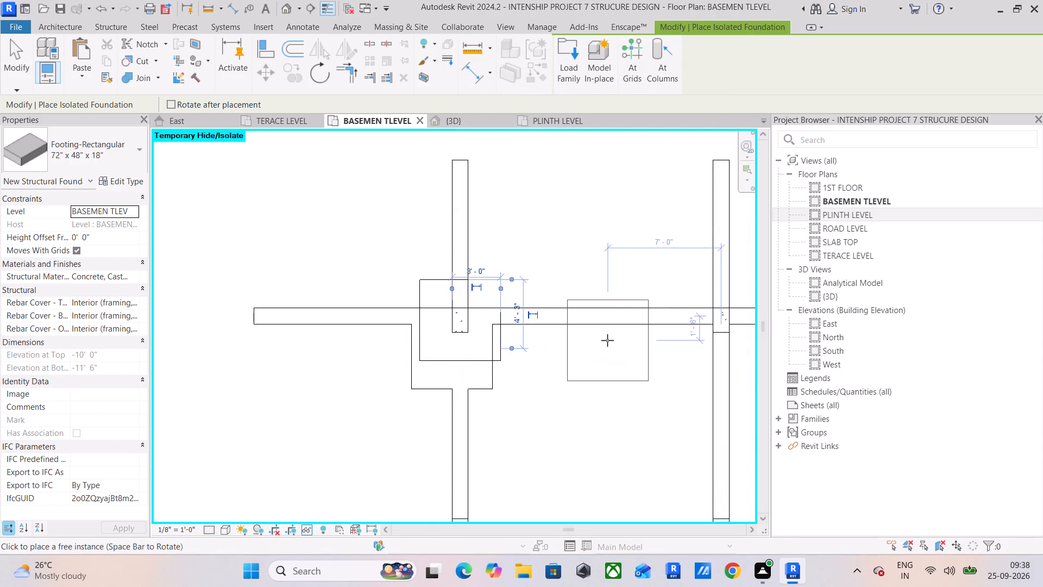
middle_click_drag(616, 338, 440, 363)
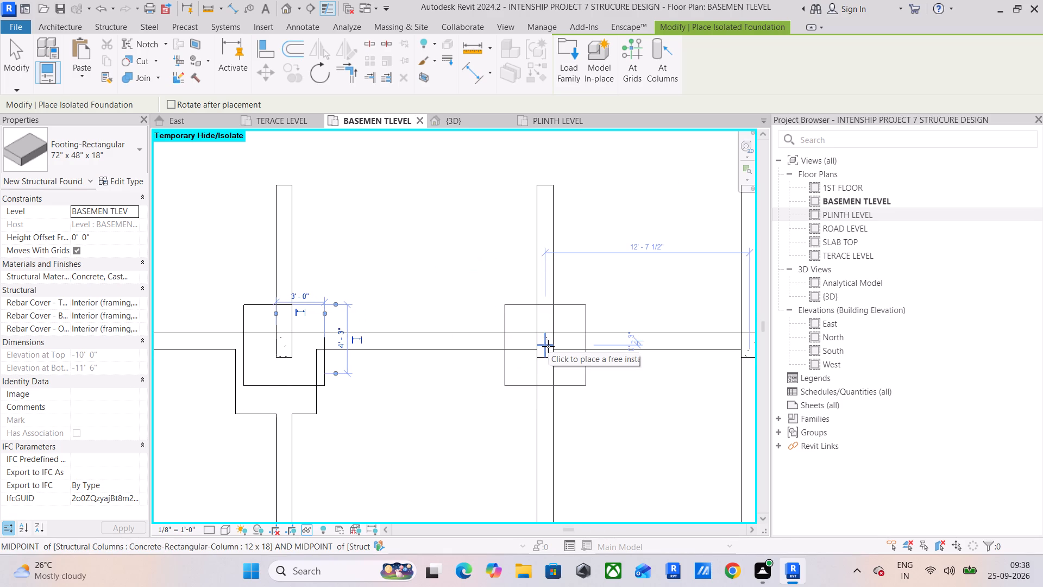
key("Escape")
key("Escape")
key("Escape")
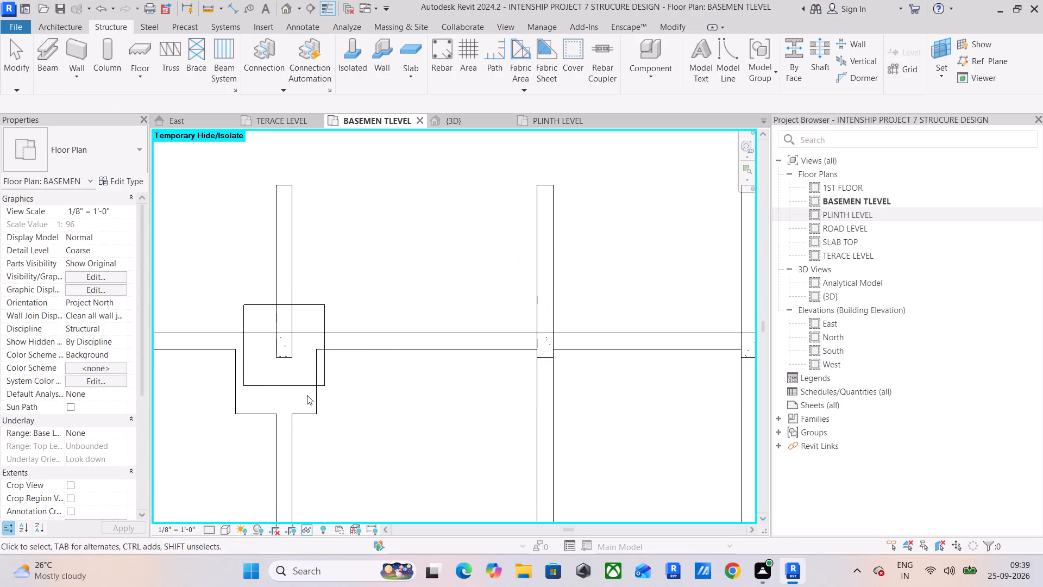
Copy only the square outline's detail lines from the north-west column's centre to the other three columns of the north row.
left_click(304, 383)
left_click_drag(206, 264, 227, 286)
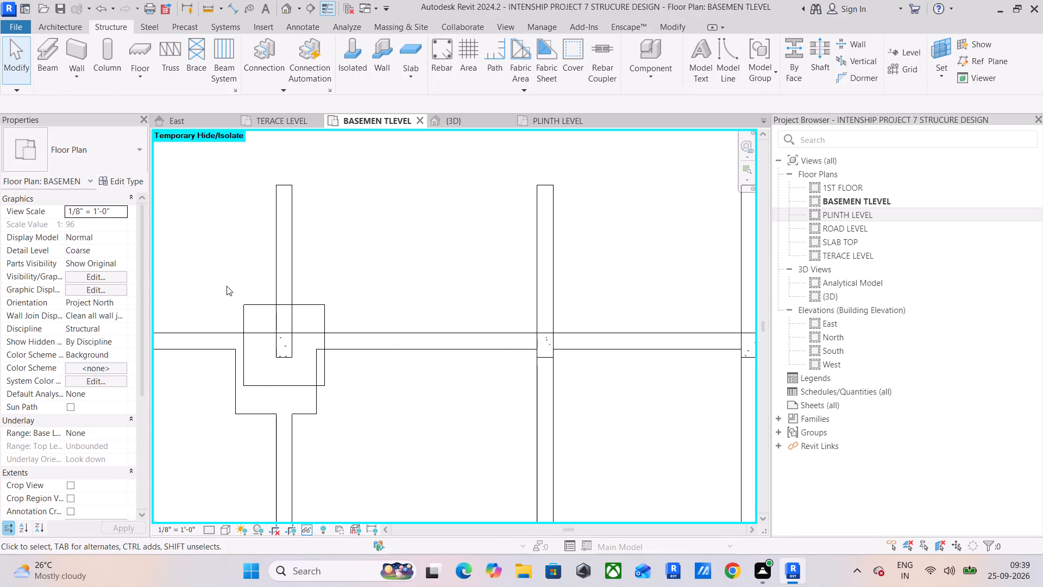
left_click_drag(227, 286, 349, 401)
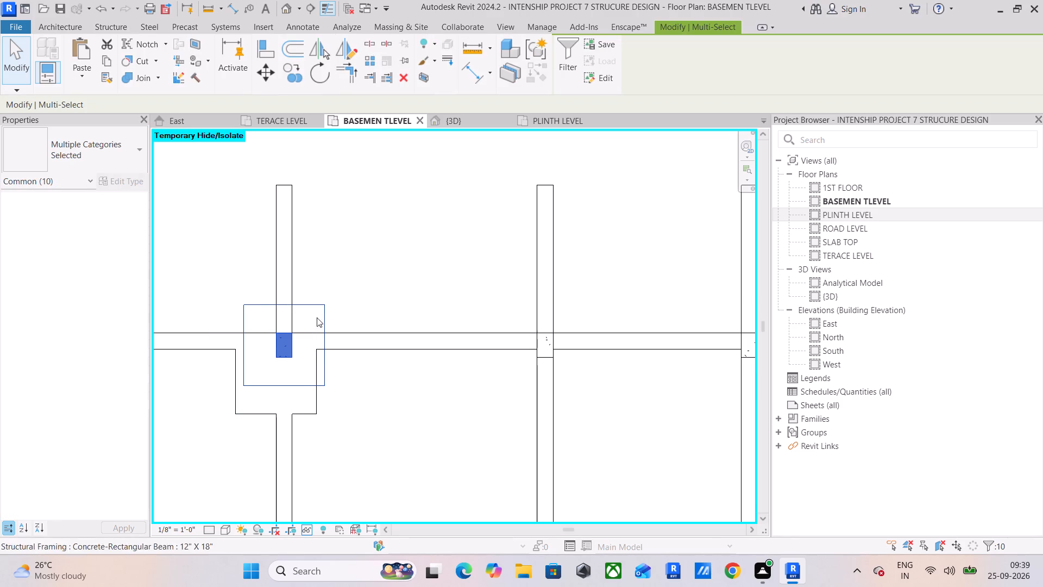
left_click(561, 67)
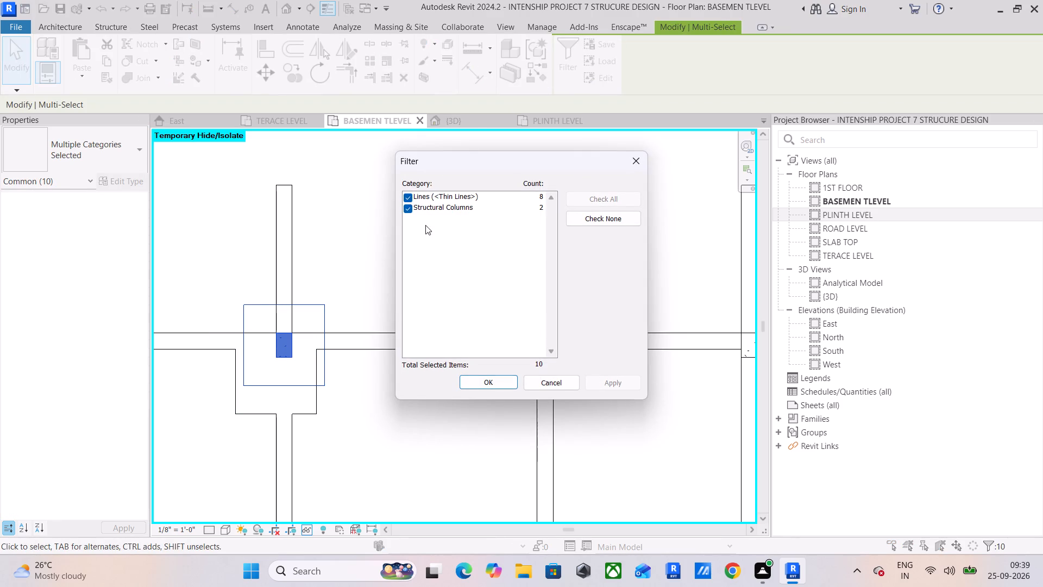
left_click(404, 209)
left_click(485, 380)
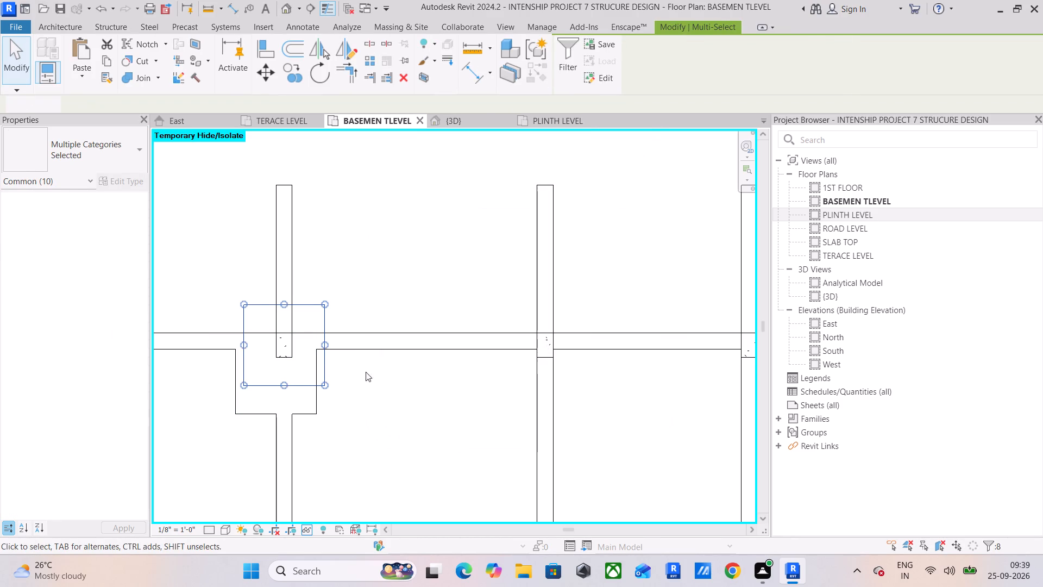
left_click(296, 81)
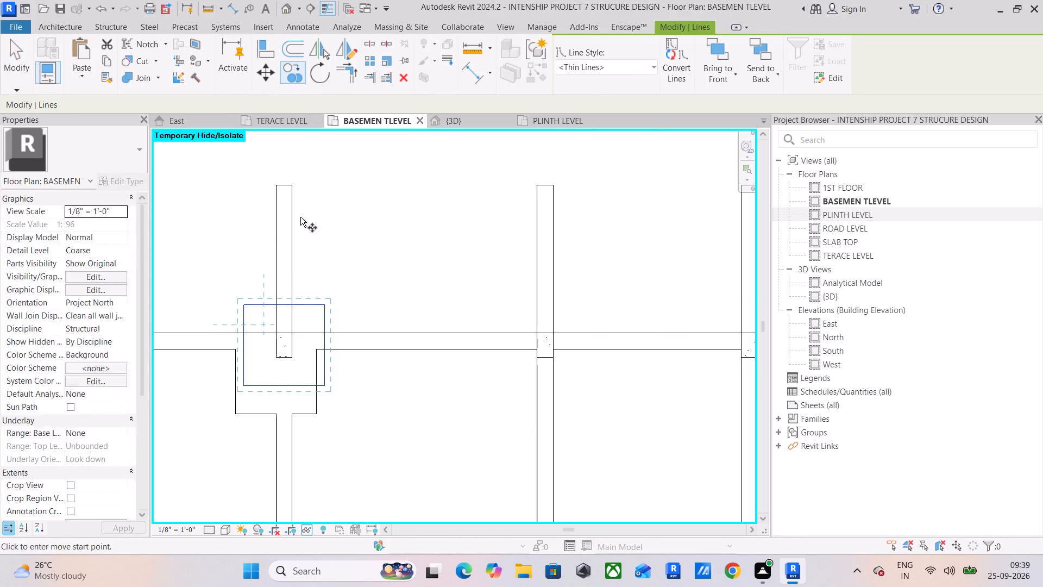
left_click(284, 345)
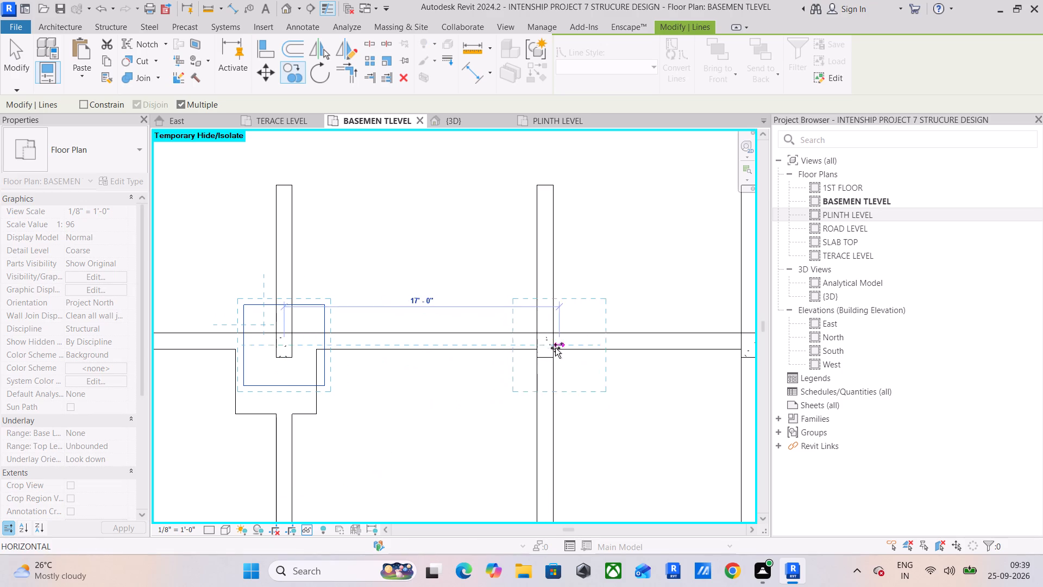
left_click(544, 342)
middle_click_drag(604, 372, 186, 378)
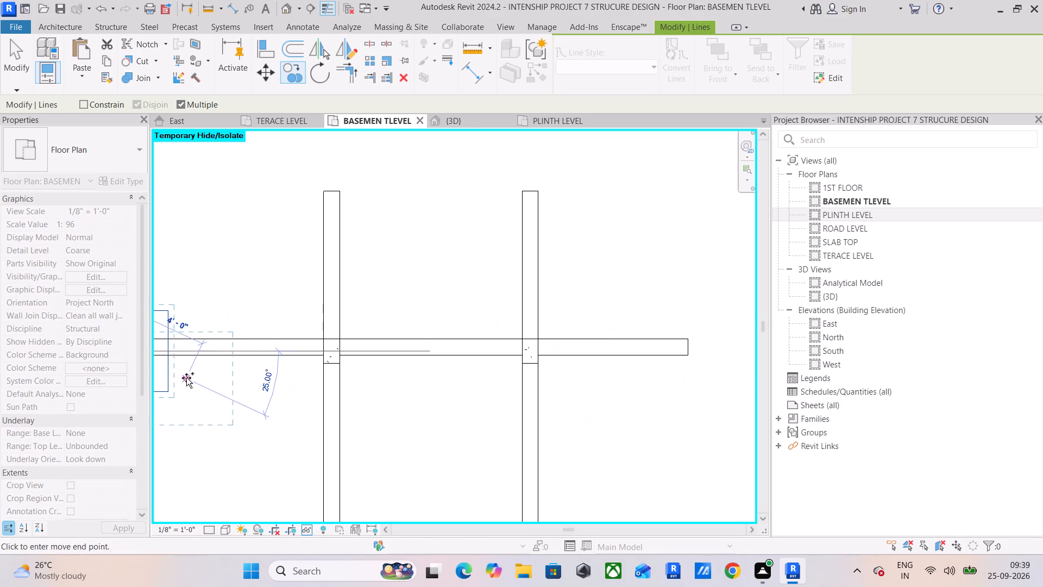
left_click(330, 351)
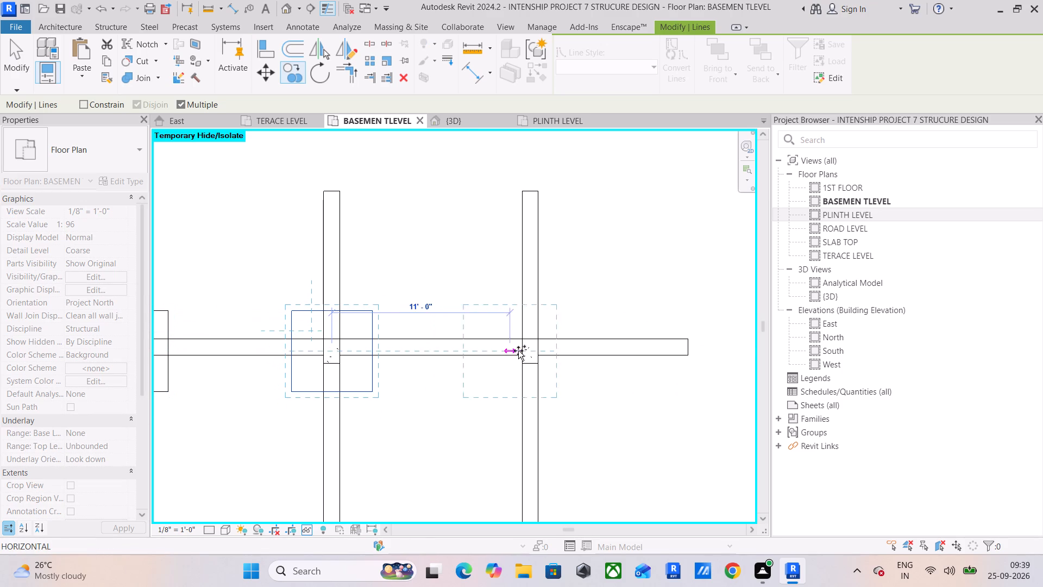
left_click(530, 347)
Copy the square outline onto the five columns of the second row, working from the east column to the west one.
middle_click_drag(521, 428, 507, 246)
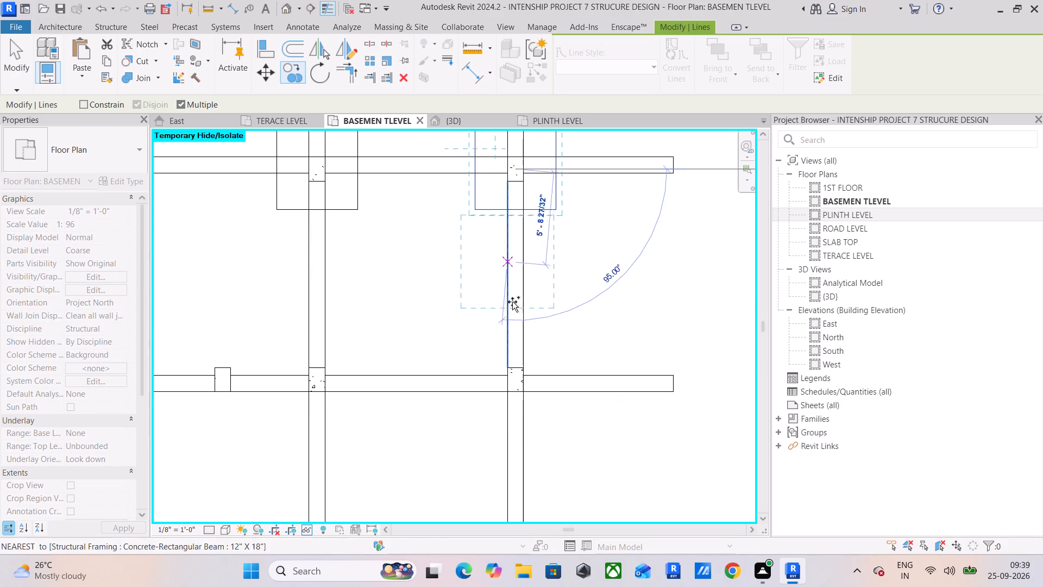
left_click(515, 382)
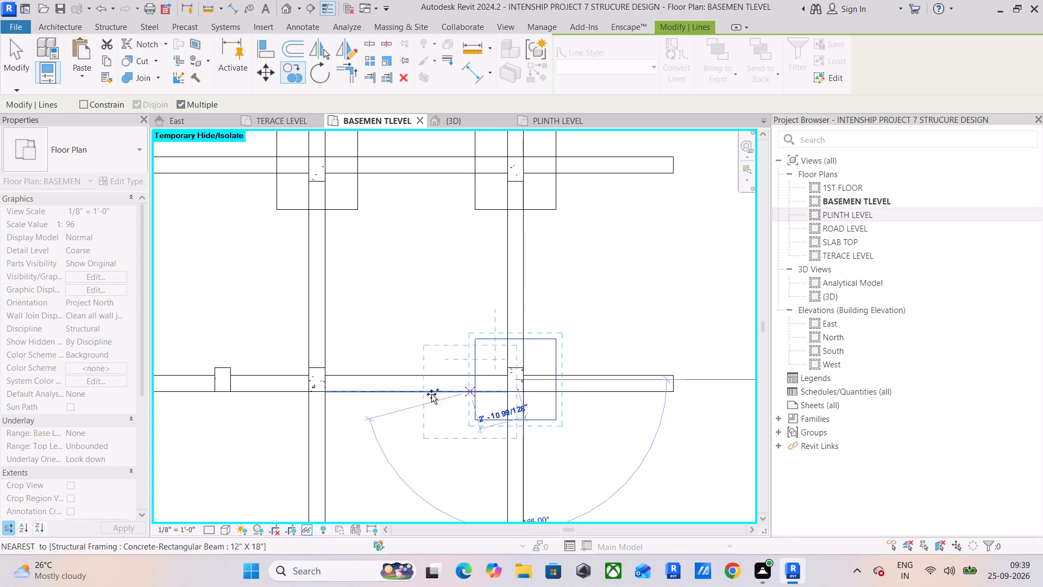
left_click(316, 380)
middle_click_drag(271, 382, 292, 380)
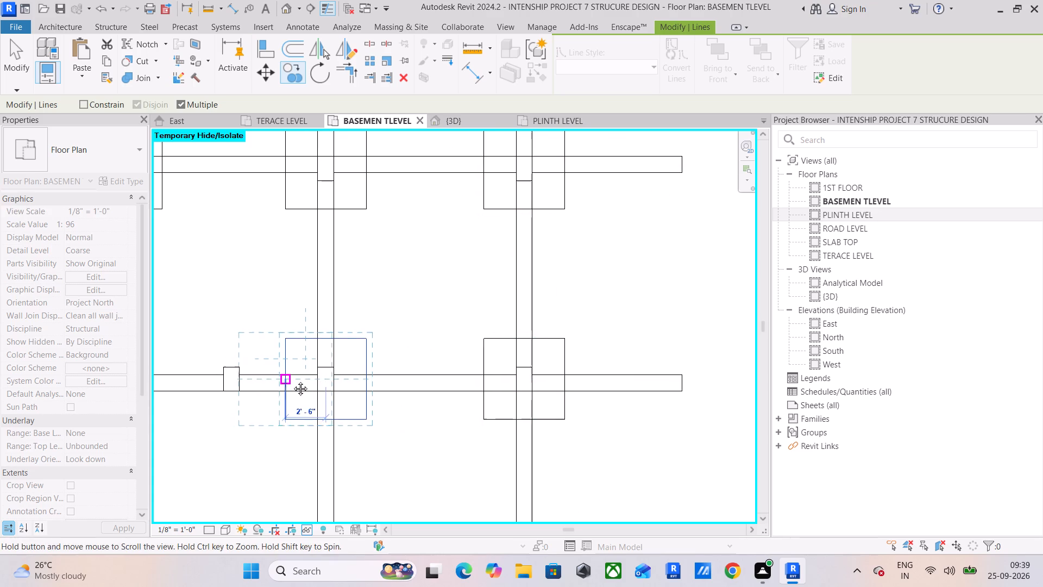
middle_click_drag(292, 380, 417, 378)
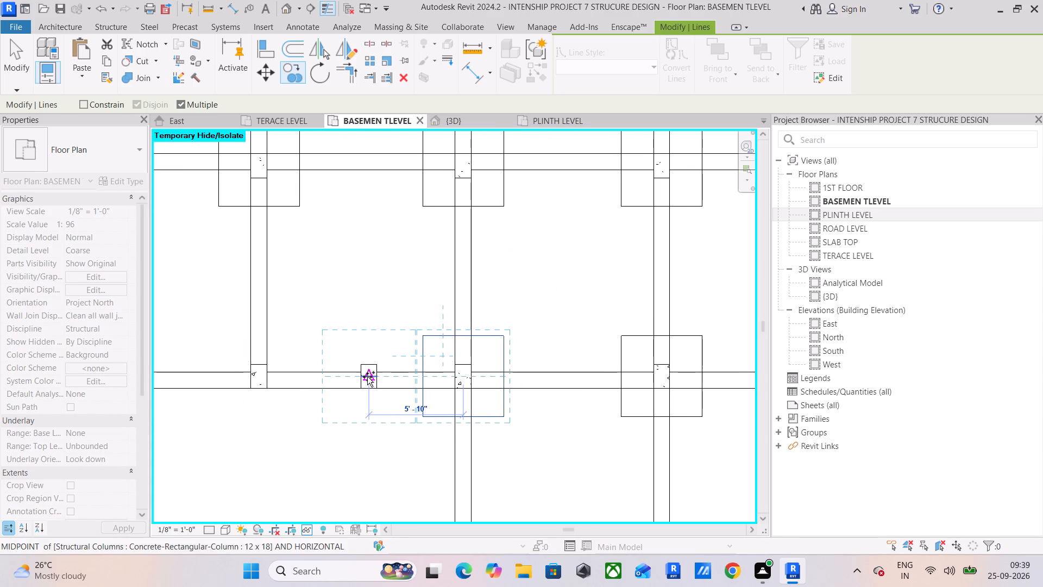
left_click(367, 377)
left_click(258, 379)
middle_click_drag(259, 389, 521, 377)
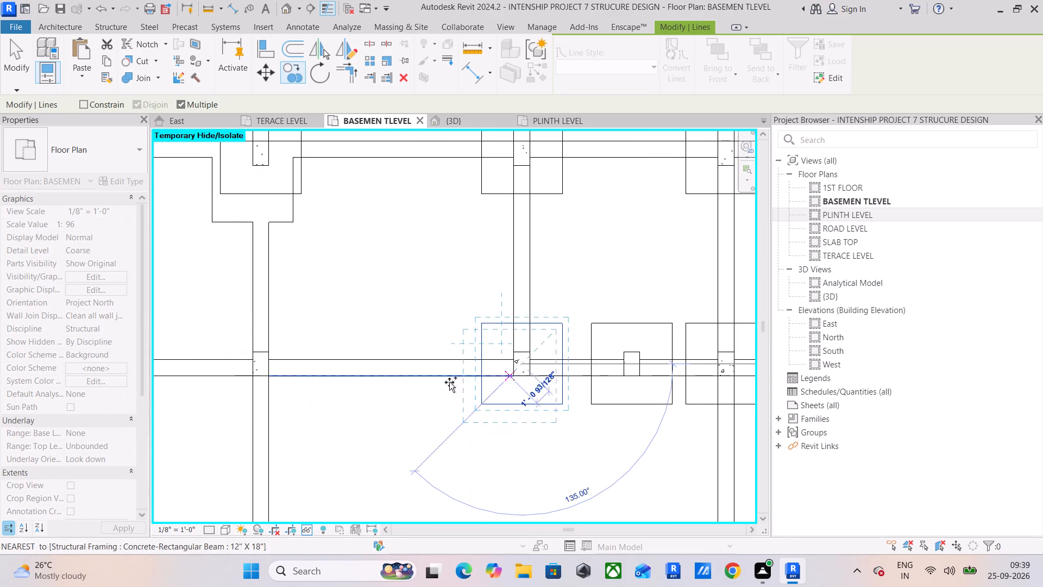
left_click(261, 369)
Copy the square outline onto the five columns of the third row, working from the west column to the east one.
middle_click_drag(257, 372, 564, 388)
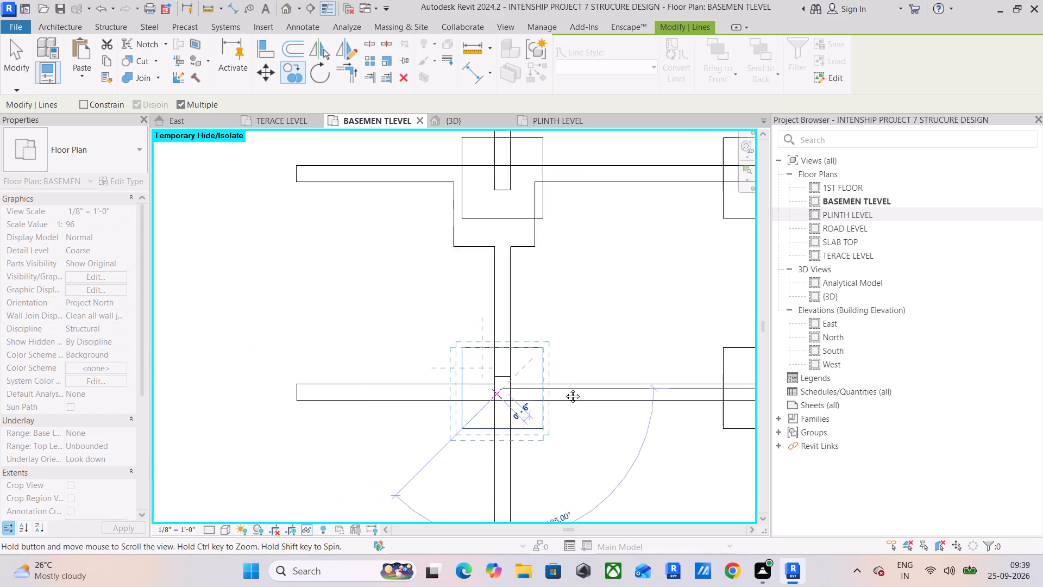
middle_click_drag(564, 388, 600, 382)
scroll(507, 383, "down", 5)
middle_click_drag(546, 396, 495, 231)
scroll(547, 396, "up", 1)
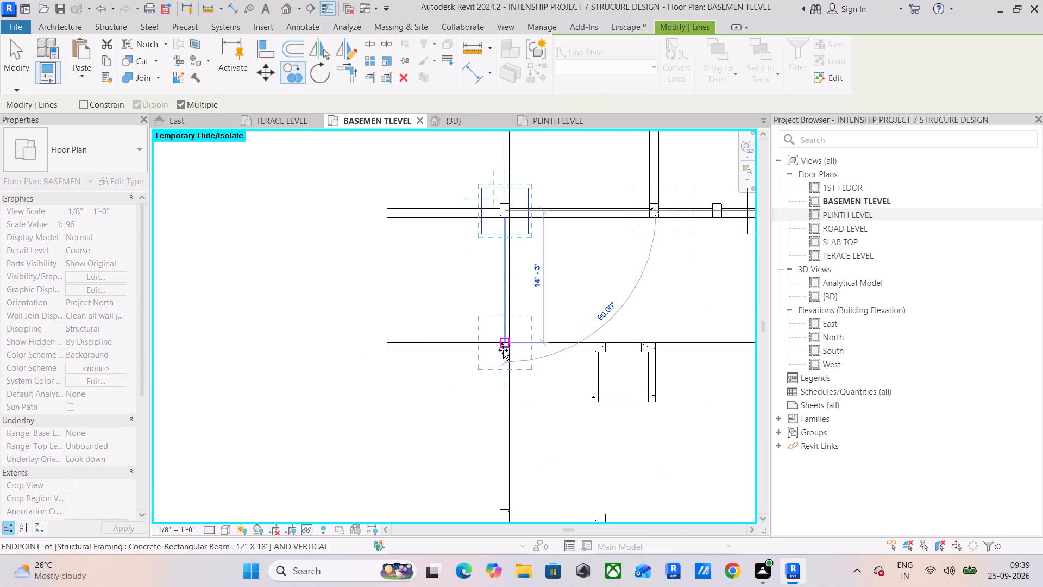
scroll(503, 350, "up", 9)
left_click(505, 349)
middle_click_drag(561, 354, 187, 325)
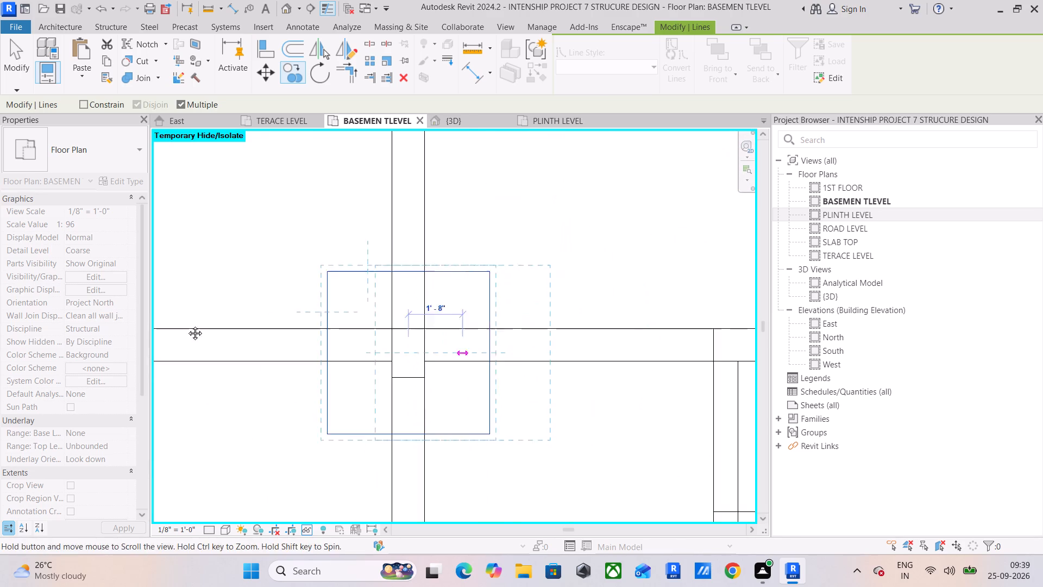
middle_click_drag(187, 325, 92, 312)
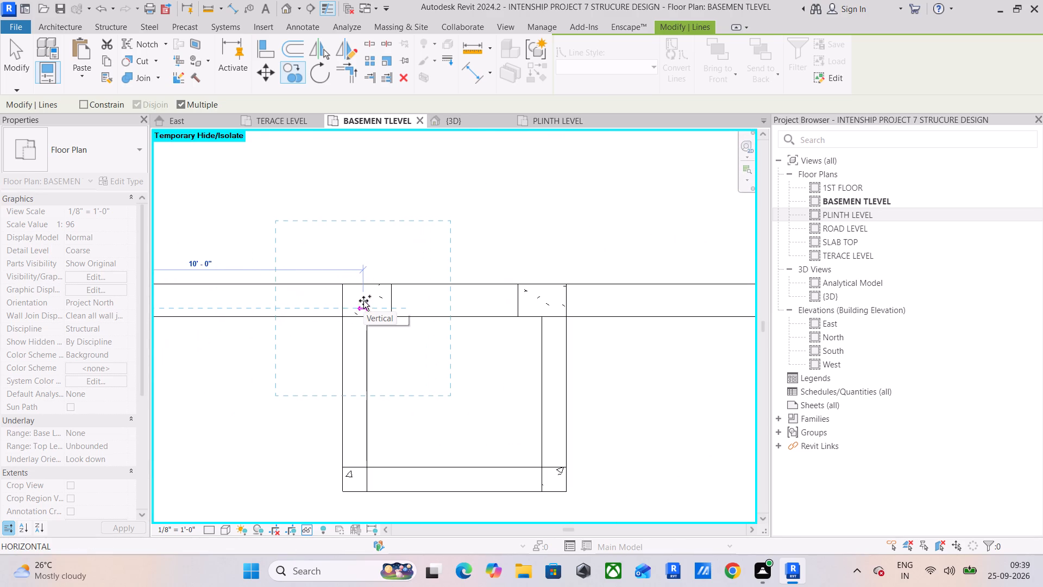
left_click(367, 297)
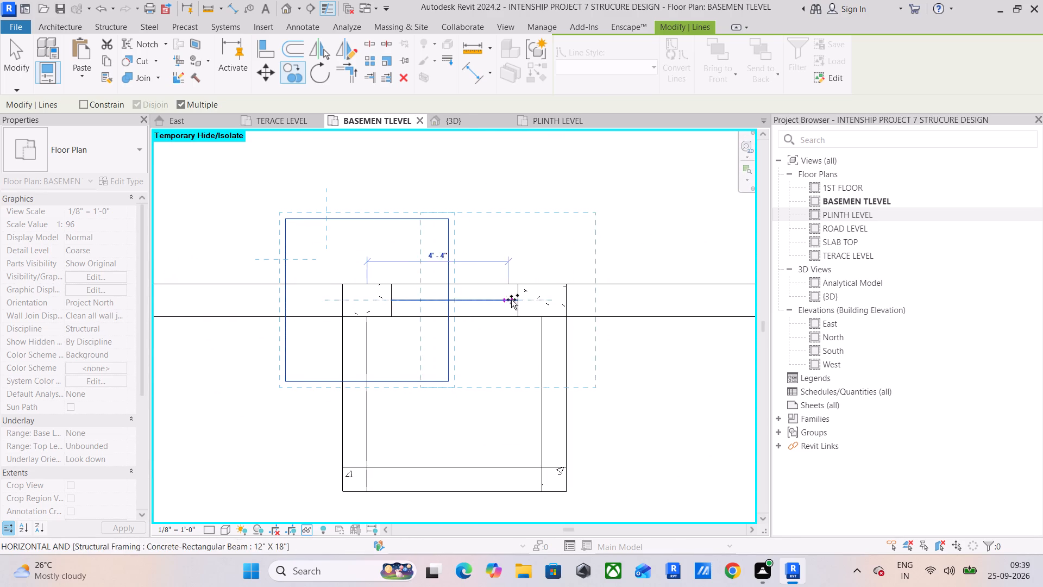
left_click(545, 300)
middle_click_drag(545, 399, 537, 258)
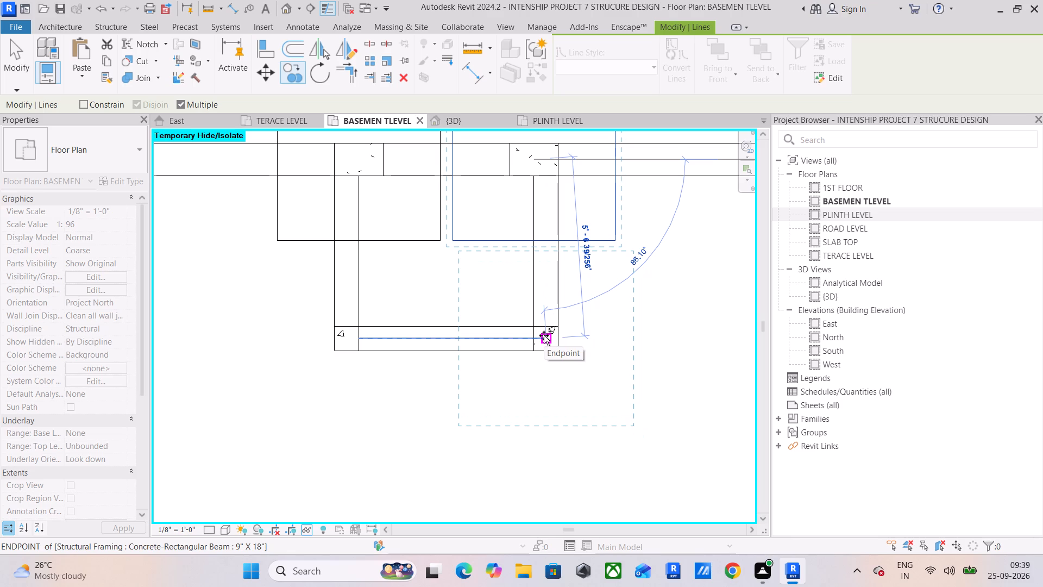
scroll(544, 335, "down", 5)
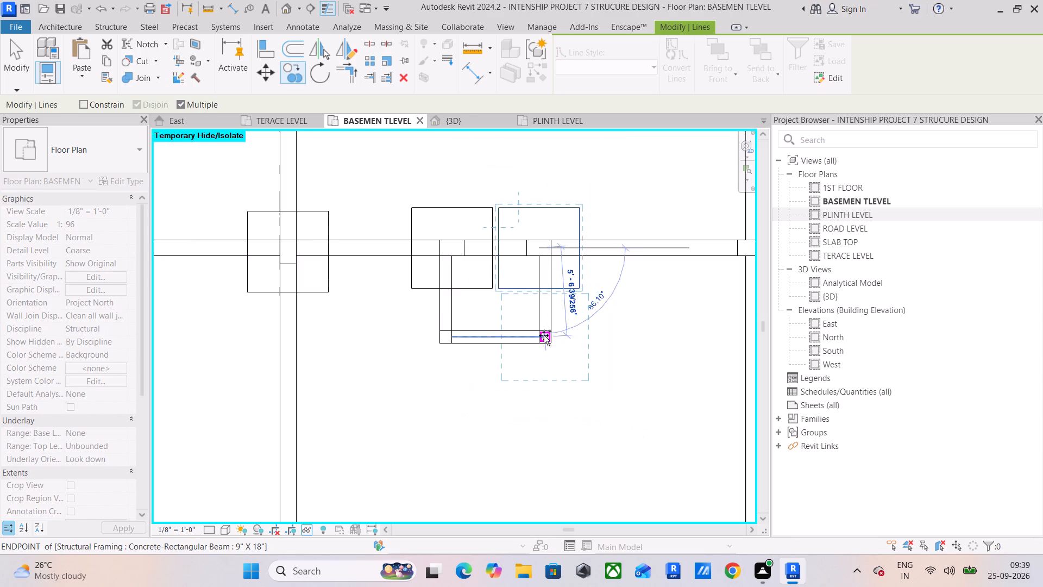
middle_click_drag(544, 335, 189, 382)
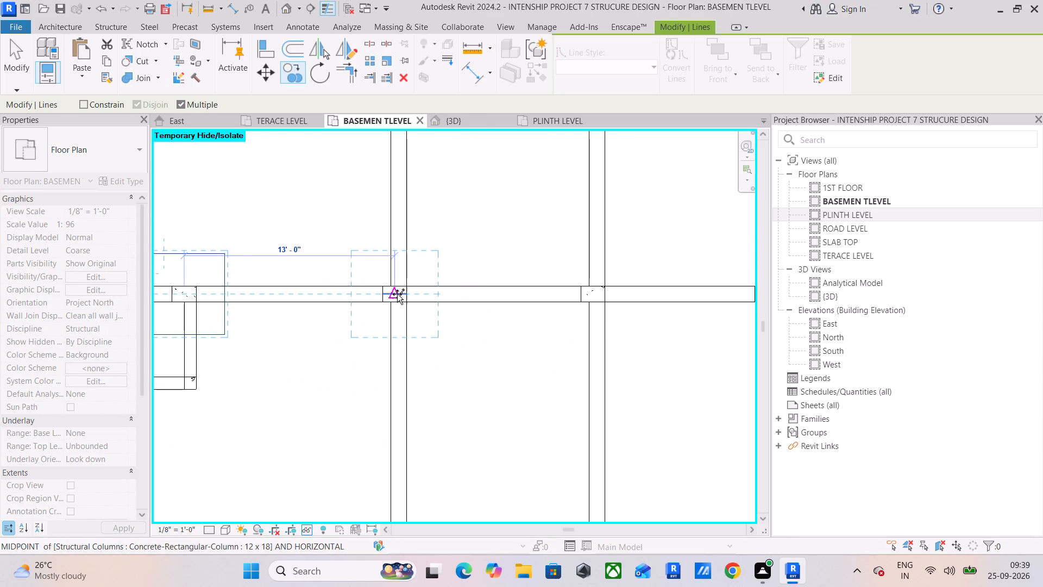
left_click(391, 296)
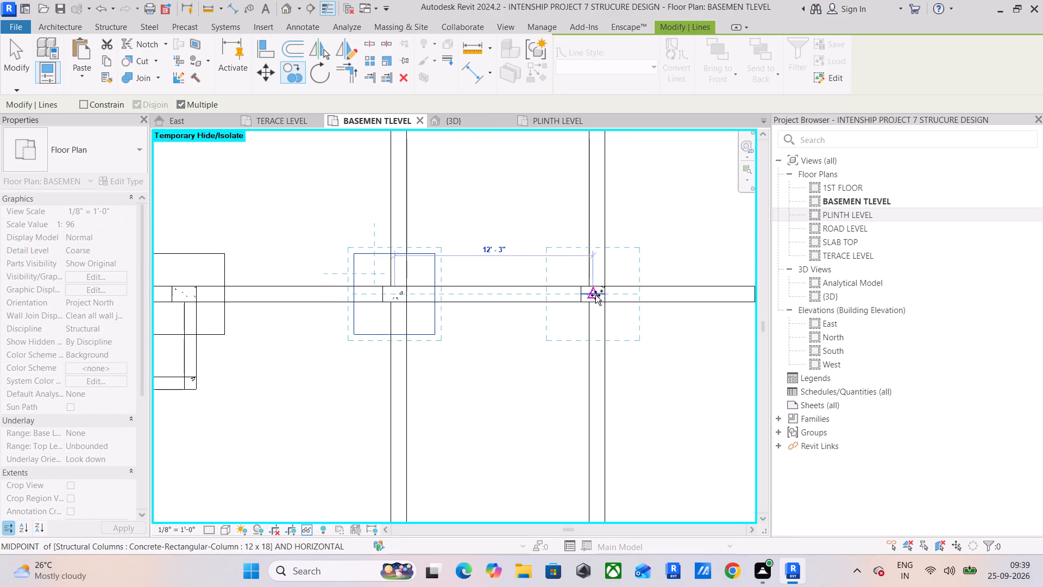
left_click(595, 295)
Copy the square outline onto the four columns of the south row, from east to west, and end the copying.
middle_click_drag(593, 316, 363, 330)
scroll(364, 331, "down", 5)
middle_click_drag(378, 338, 430, 201)
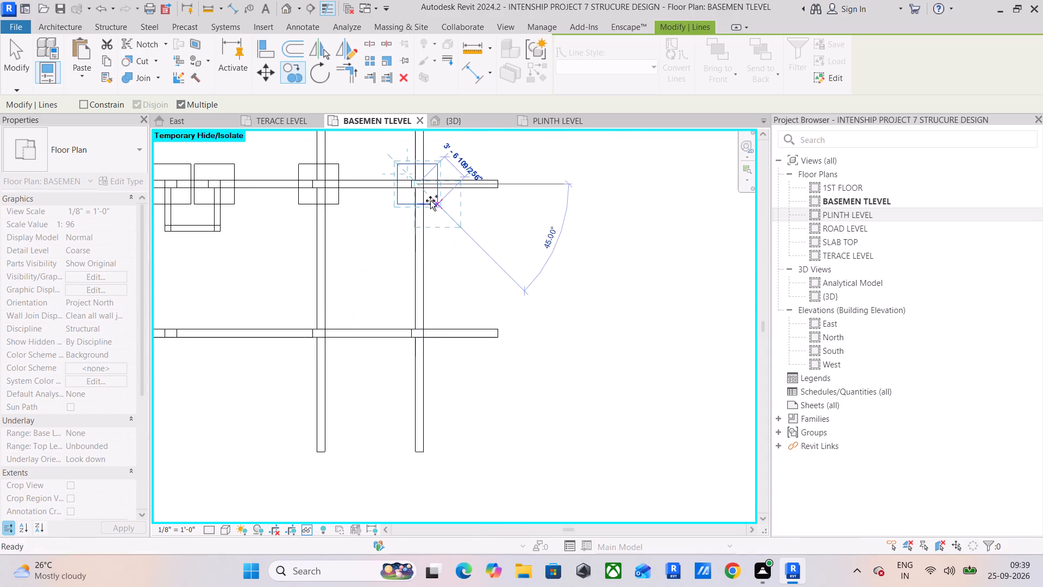
scroll(413, 334, "up", 10)
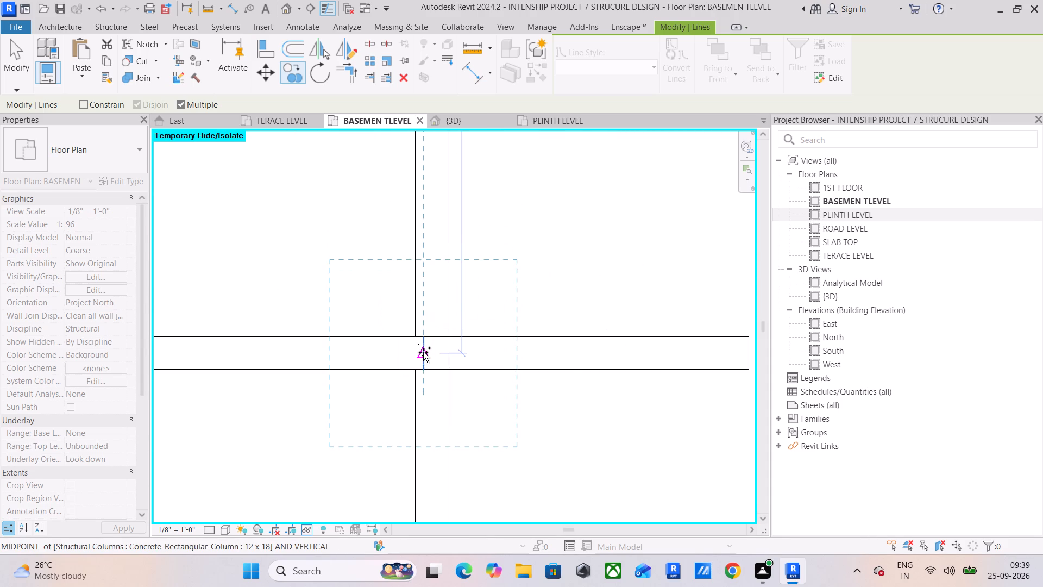
left_click(423, 352)
scroll(342, 362, "down", 2)
middle_click_drag(342, 362, 673, 308)
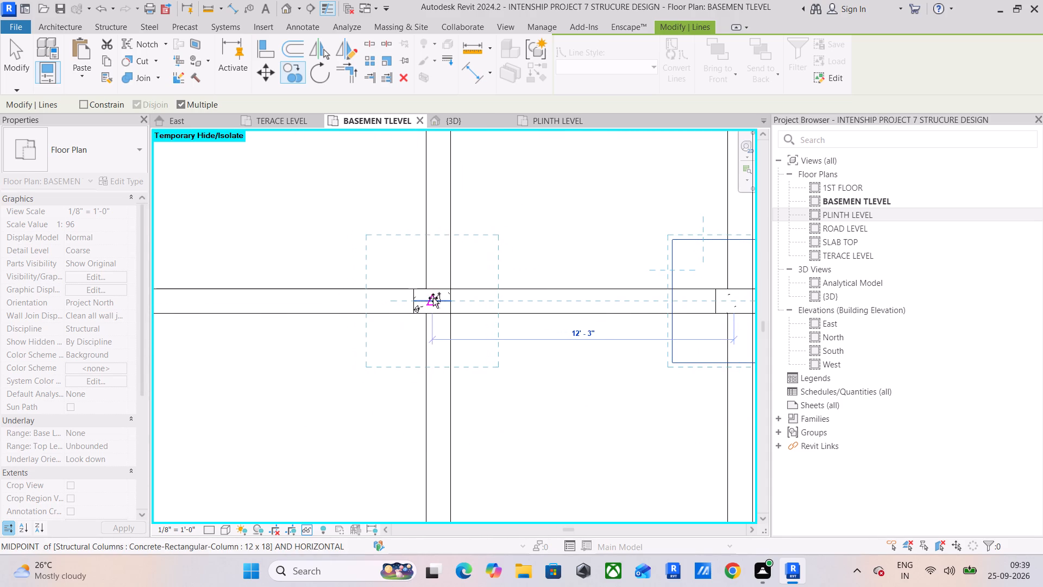
left_click(433, 299)
scroll(371, 312, "down", 4)
middle_click_drag(371, 312, 575, 302)
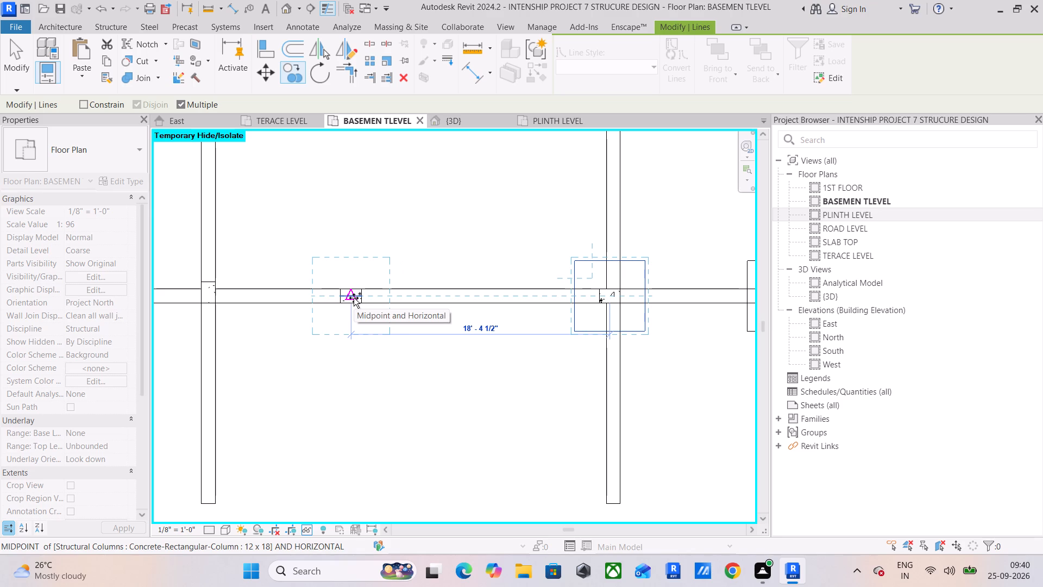
left_click(354, 298)
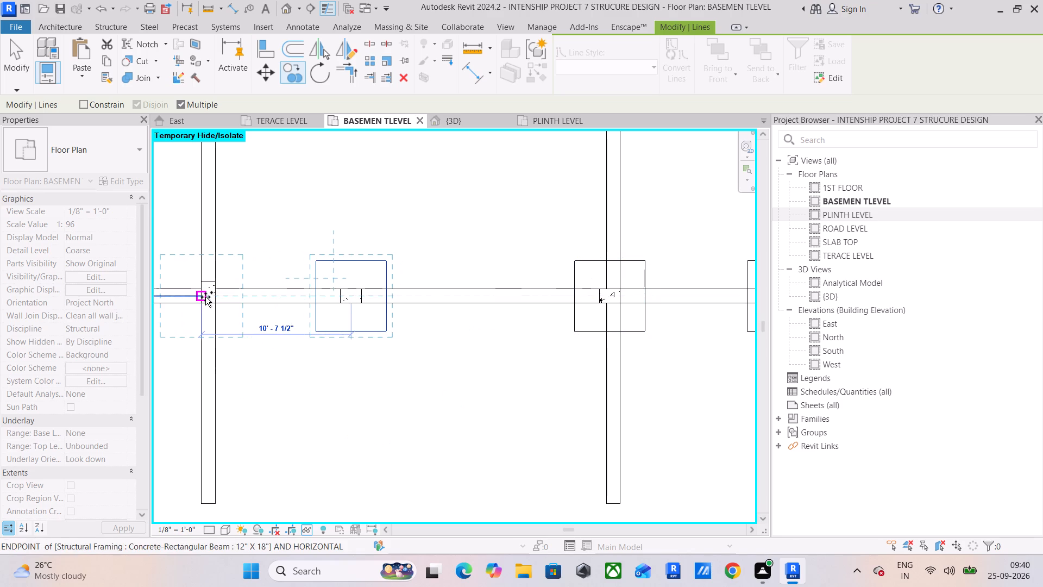
middle_click_drag(215, 298, 370, 299)
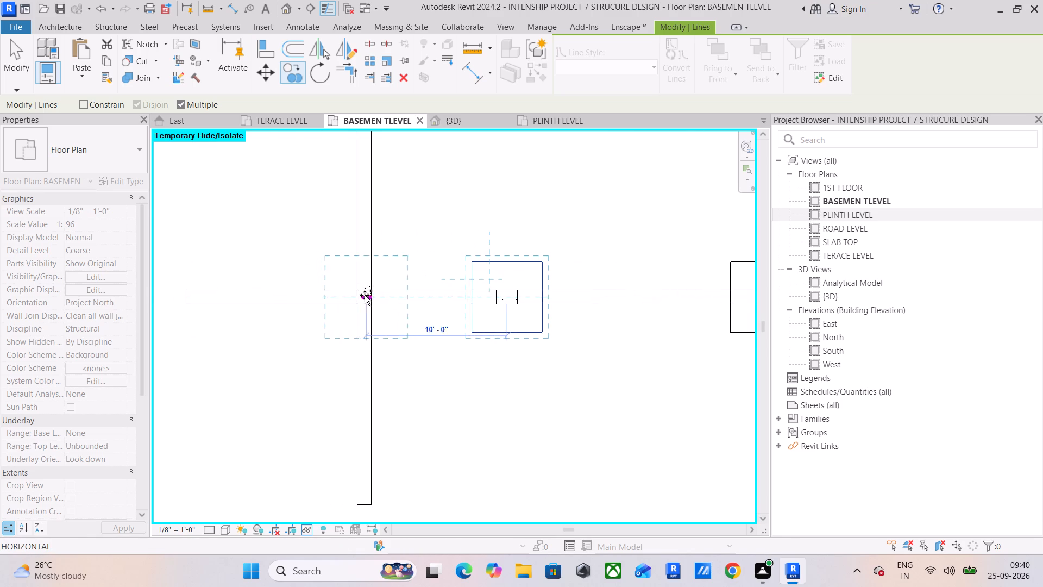
scroll(368, 291, "up", 4)
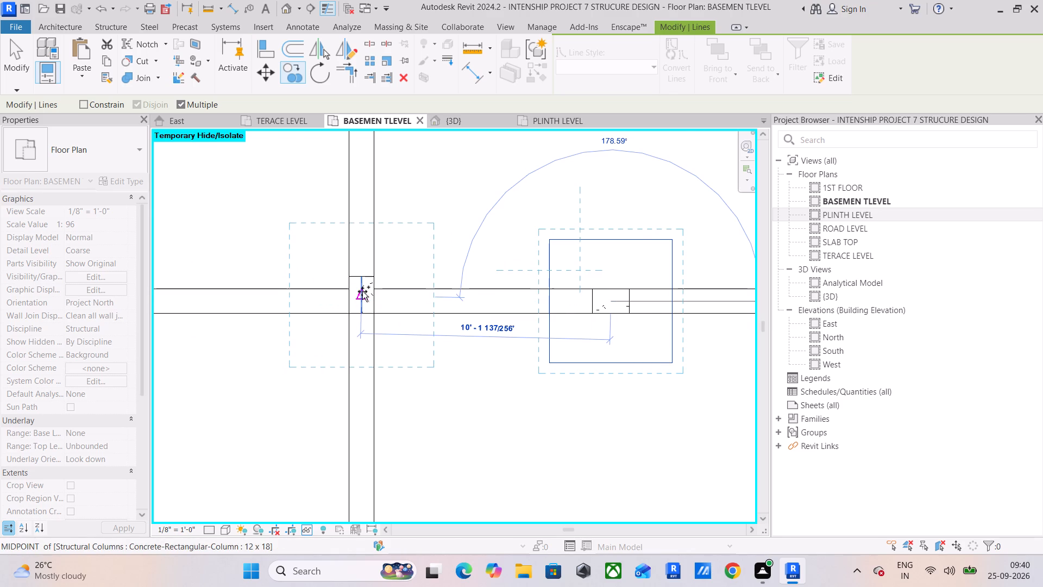
left_click(362, 292)
scroll(404, 333, "down", 4)
middle_click_drag(417, 347, 381, 198)
scroll(380, 193, "up", 1)
scroll(384, 236, "down", 6)
middle_click_drag(481, 322, 456, 324)
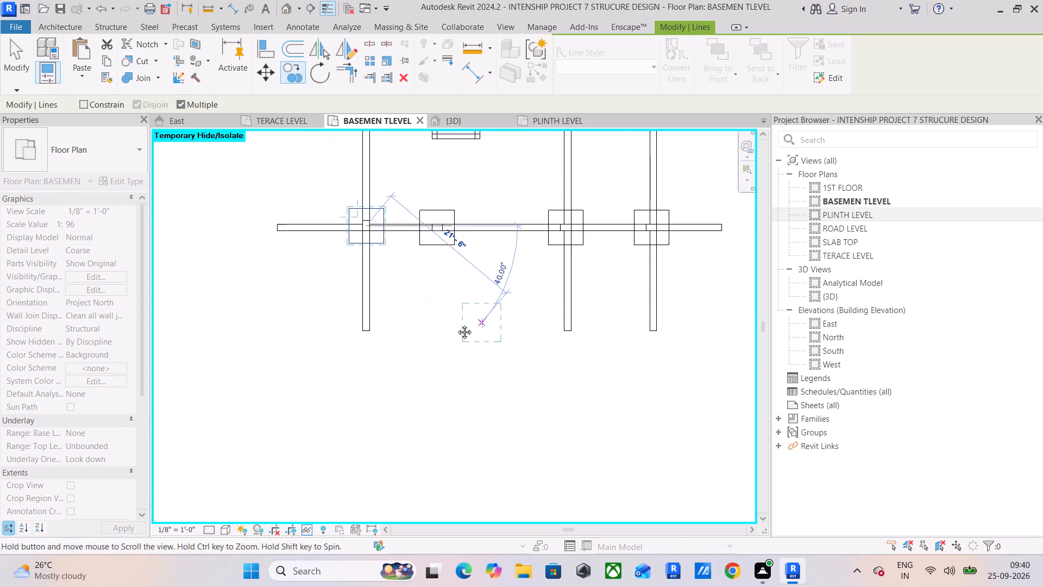
middle_click_drag(456, 324, 321, 324)
scroll(361, 323, "down", 5)
middle_click_drag(370, 333, 403, 411)
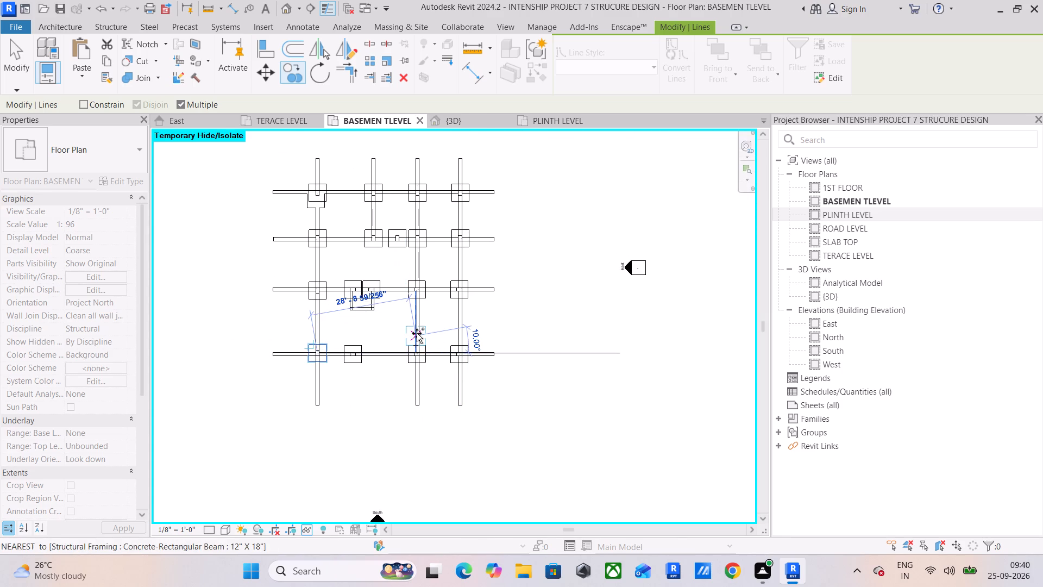
key("Escape")
key("Escape")
key("Escape")
key("Escape")
key("Escape")
Create similar footings from the north-west one and place them roughly at the other three columns of the north row.
scroll(359, 270, "up", 9)
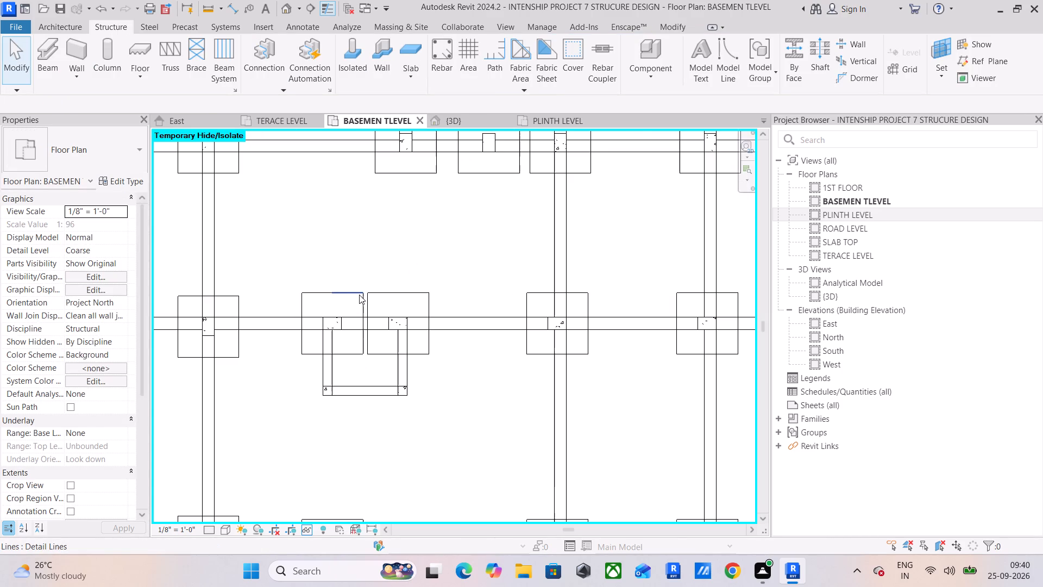
middle_click_drag(289, 227, 426, 323)
scroll(292, 234, "up", 1)
scroll(433, 300, "down", 2)
scroll(366, 208, "down", 4)
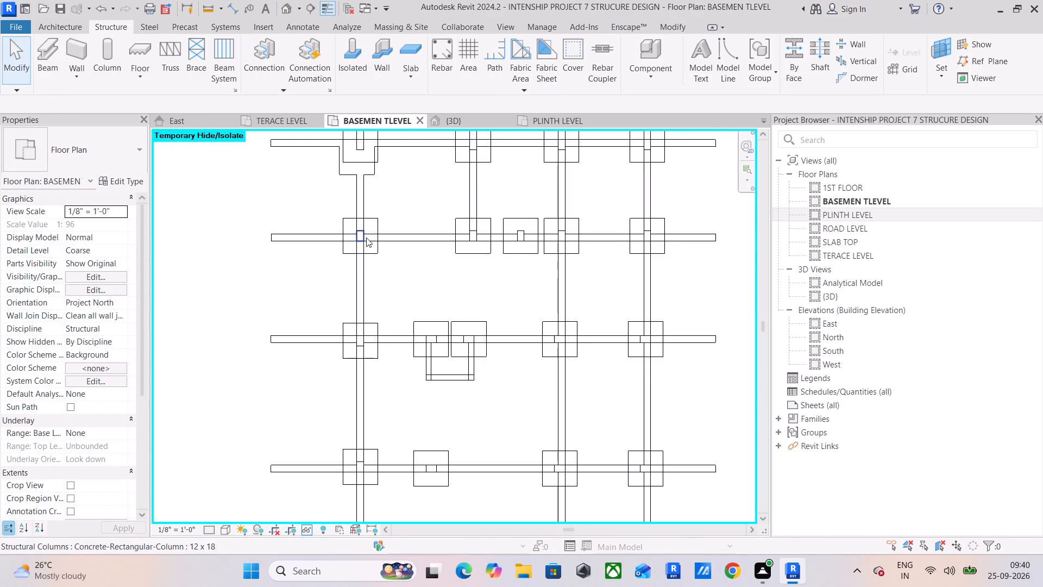
middle_click_drag(366, 238, 357, 324)
left_click(362, 270)
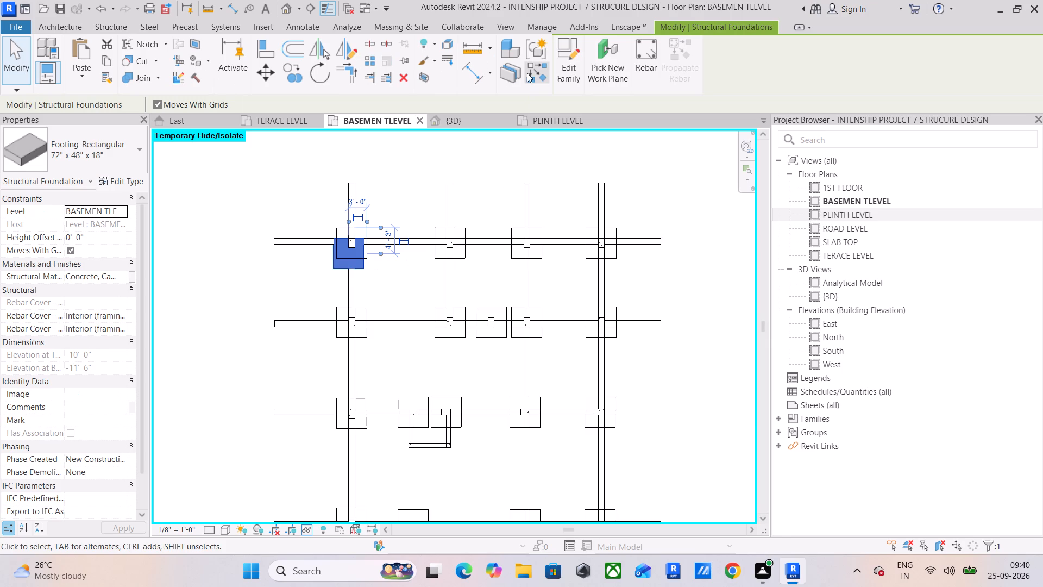
left_click(527, 73)
scroll(442, 245, "up", 4)
left_click(443, 233)
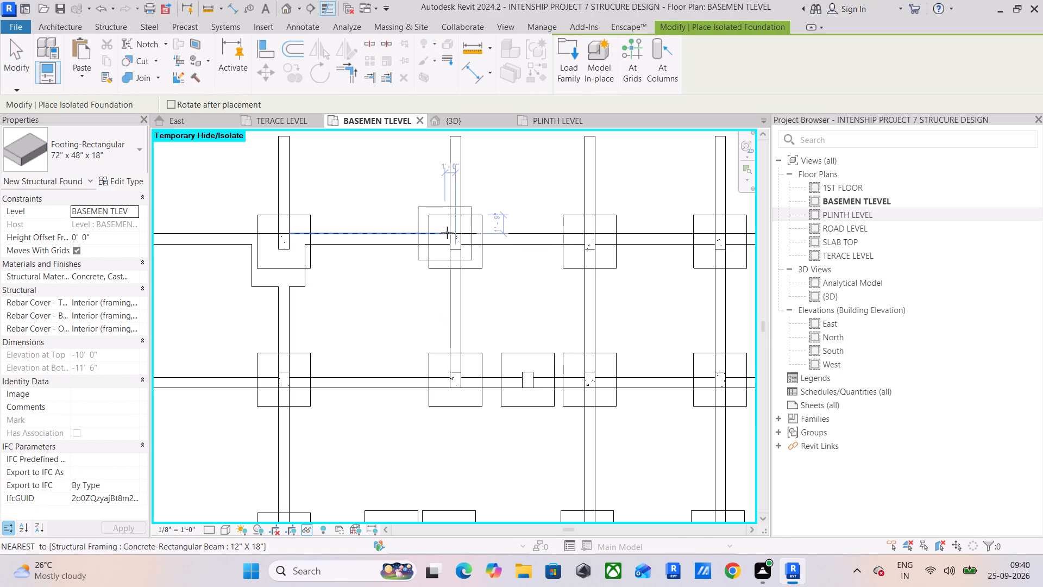
left_click(568, 224)
left_click(711, 217)
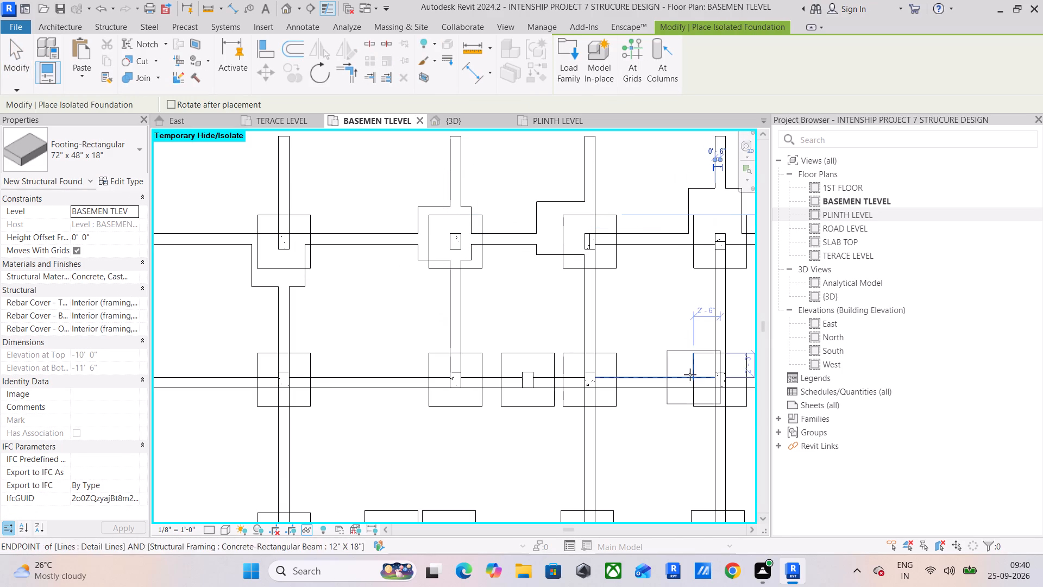
Place the same footing roughly at the columns of the second row, working from the east column to the west one.
left_click(701, 367)
left_click(600, 370)
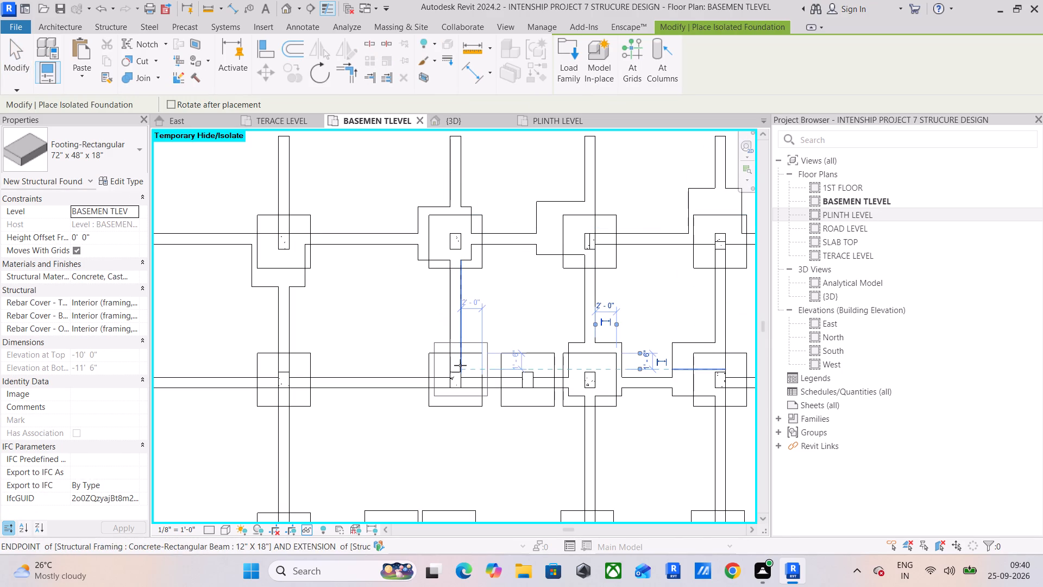
left_click(449, 367)
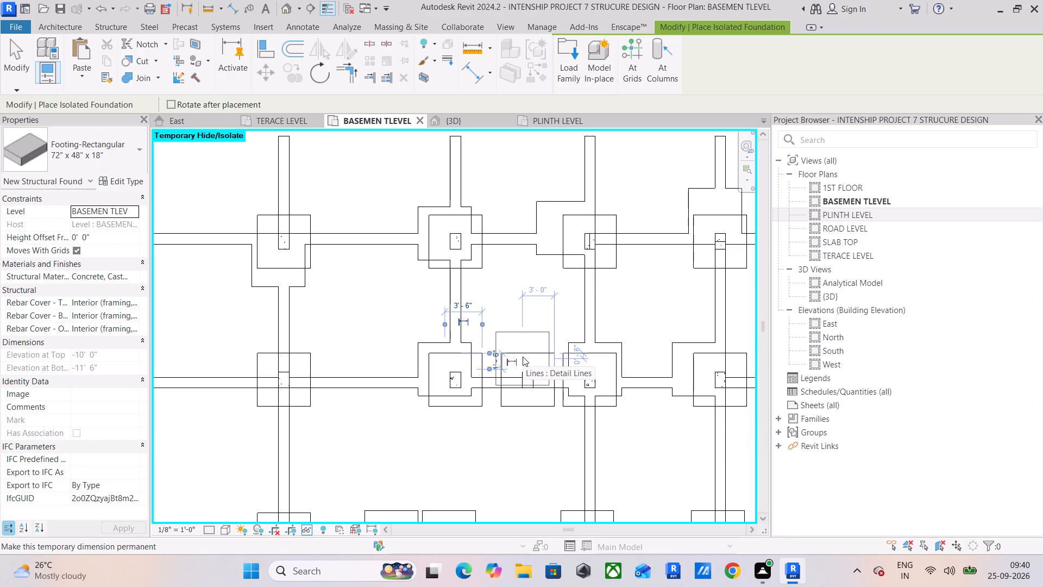
left_click(523, 357)
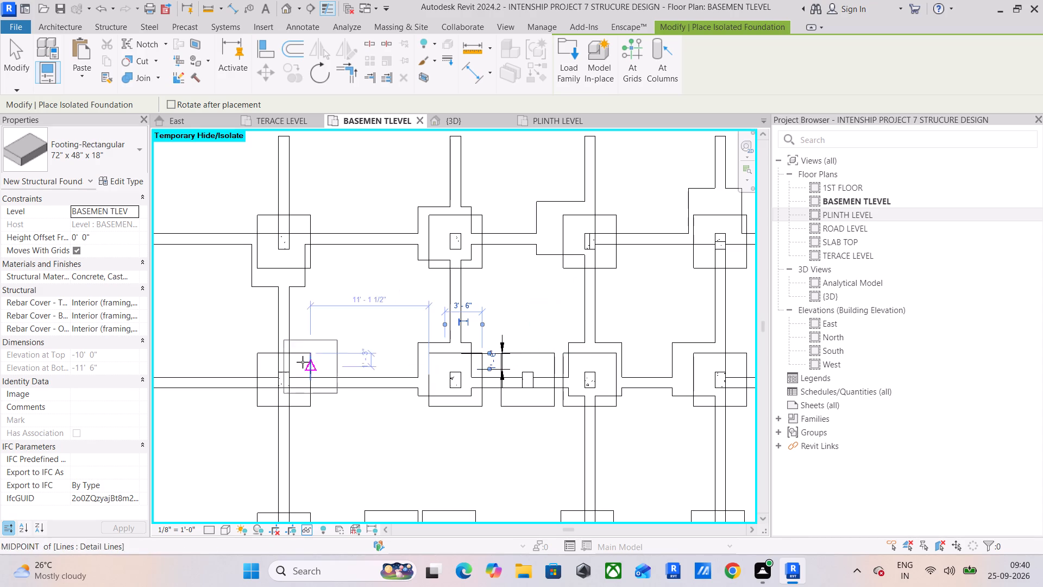
left_click(292, 364)
Place the same footing roughly at the five columns of the third row, working from the west column to the east one.
scroll(335, 401, "up", 1)
middle_click_drag(336, 401, 370, 244)
left_click(314, 390)
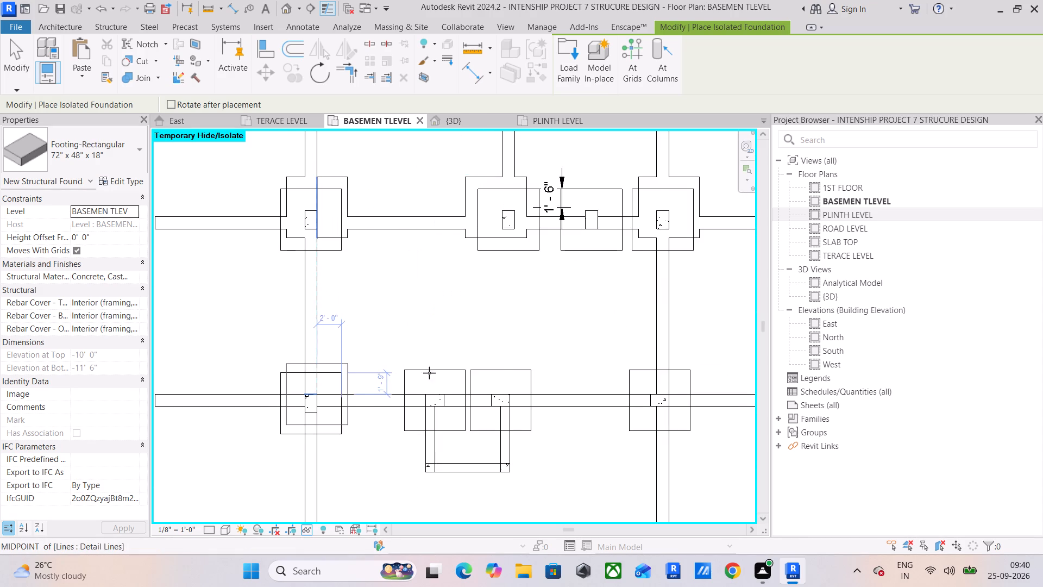
left_click(421, 374)
left_click(509, 369)
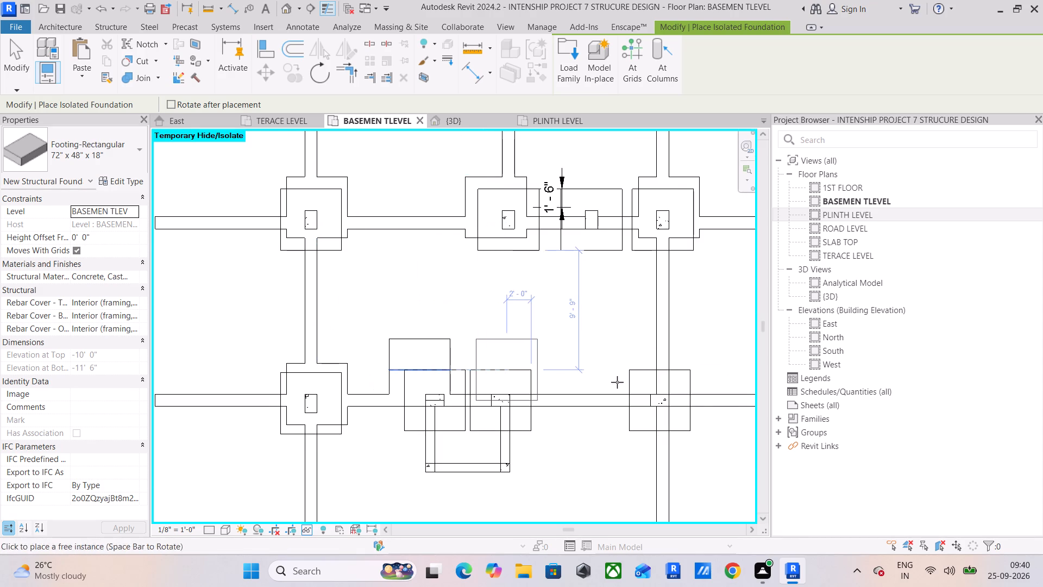
left_click(671, 366)
middle_click_drag(670, 367, 357, 353)
left_click(508, 352)
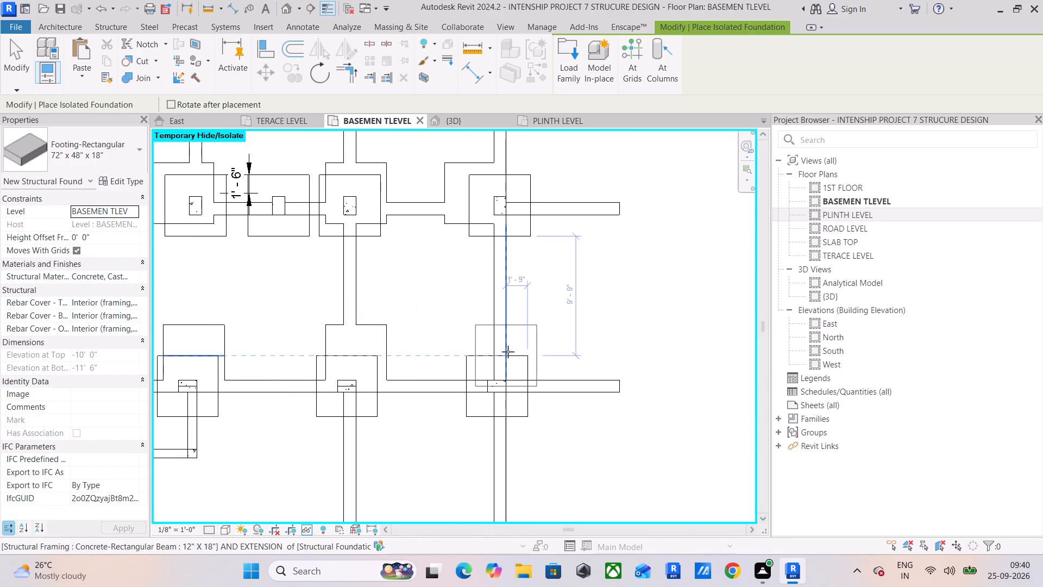
Place the same footing roughly at the four columns of the south row, from east to west, and end the placement.
middle_click_drag(465, 368, 474, 259)
left_click(491, 471)
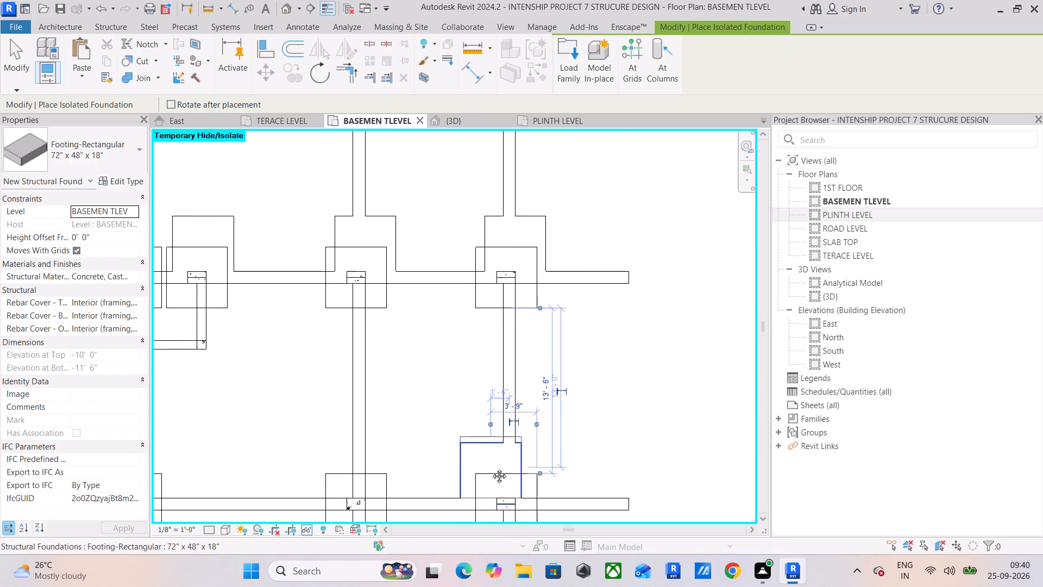
middle_click_drag(491, 468, 587, 295)
left_click(484, 315)
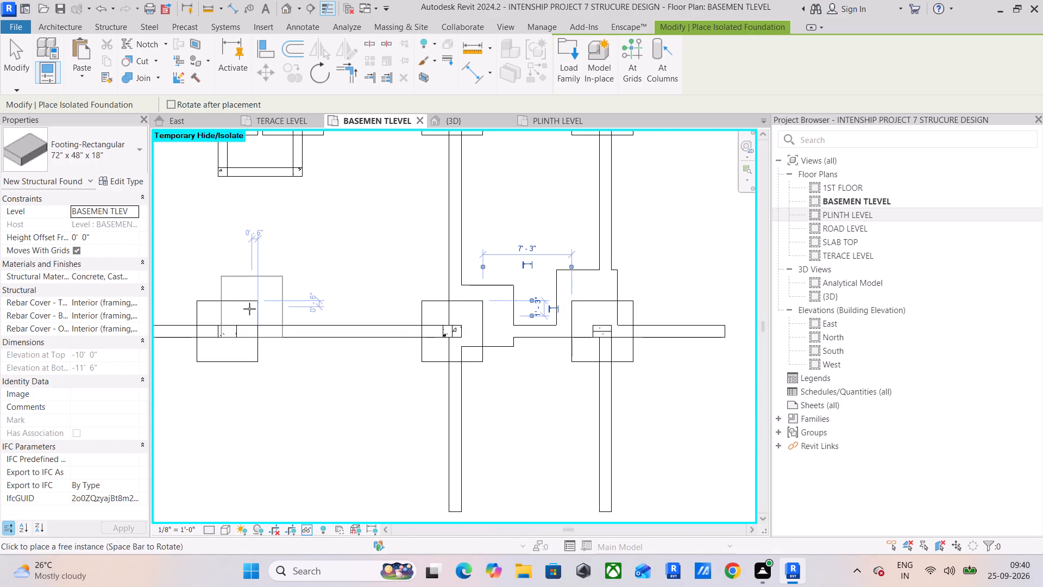
left_click(249, 309)
middle_click_drag(249, 309, 541, 288)
left_click(392, 282)
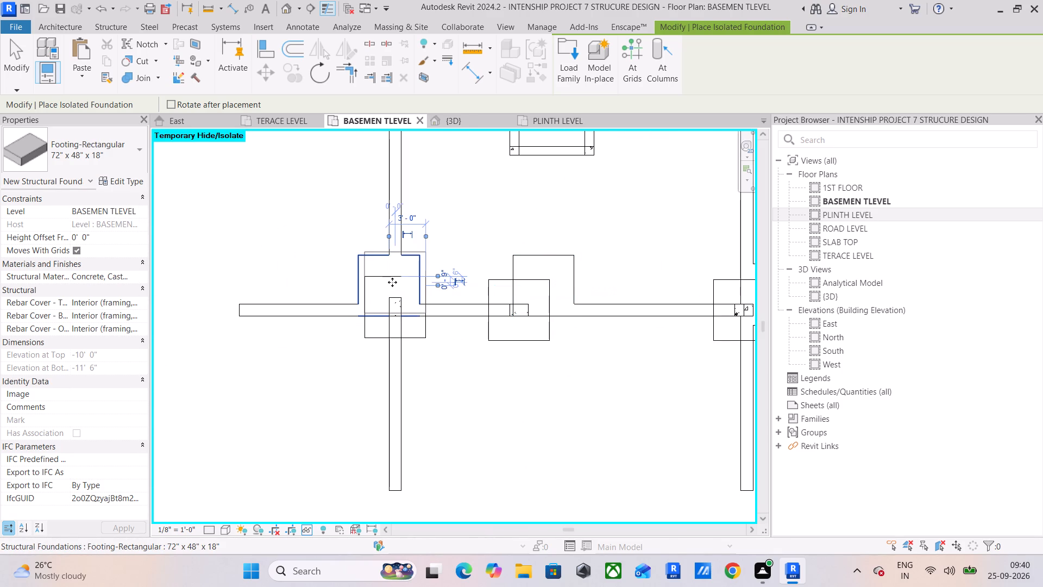
key("Escape")
key("Escape")
key("Escape")
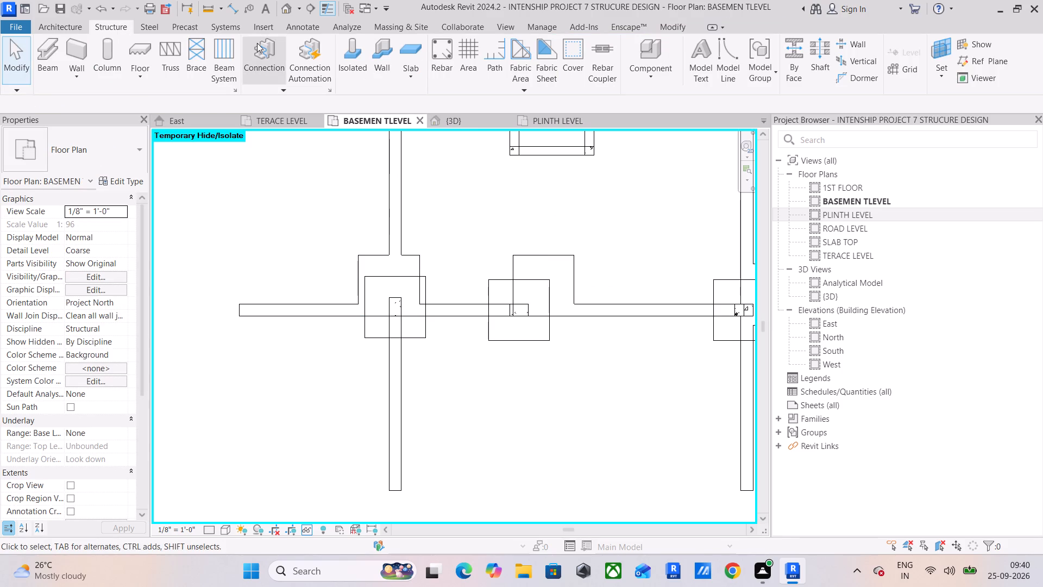
Align the north and east edges of the westernmost south-row footing with its square outline.
left_click(671, 24)
left_click(275, 58)
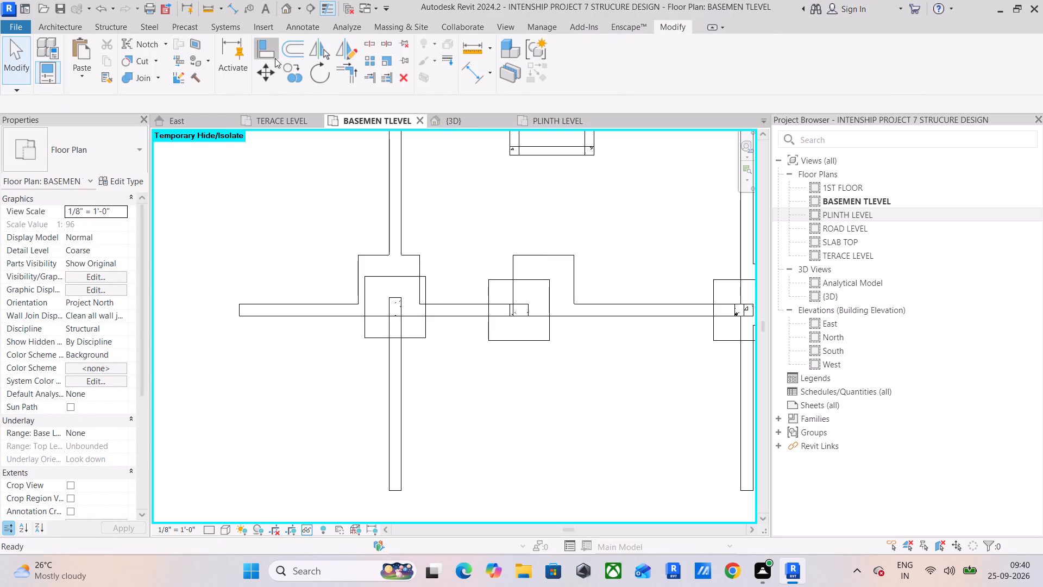
scroll(431, 284, "up", 8)
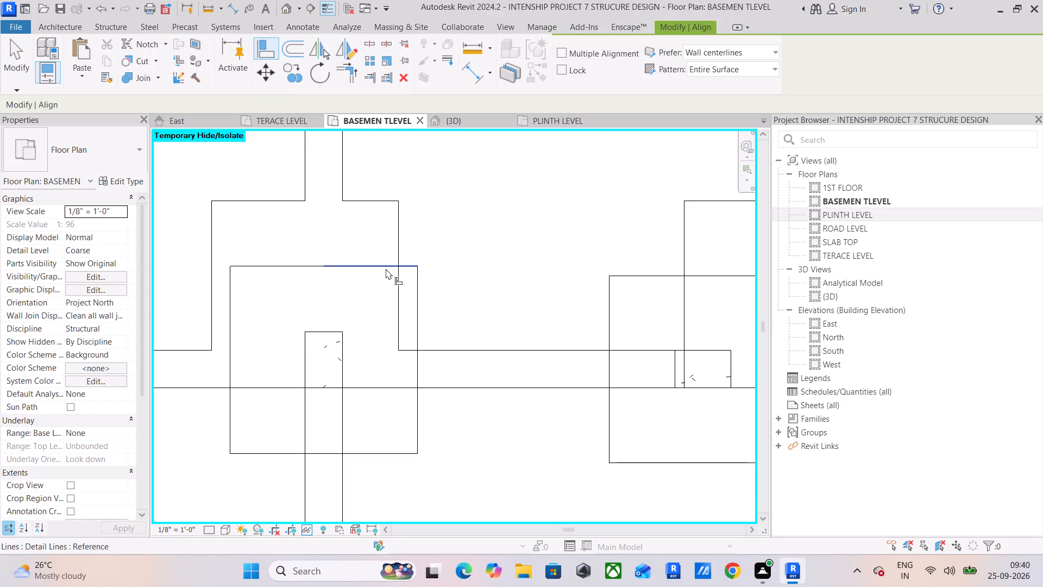
left_click(386, 268)
left_click(369, 197)
left_click(414, 294)
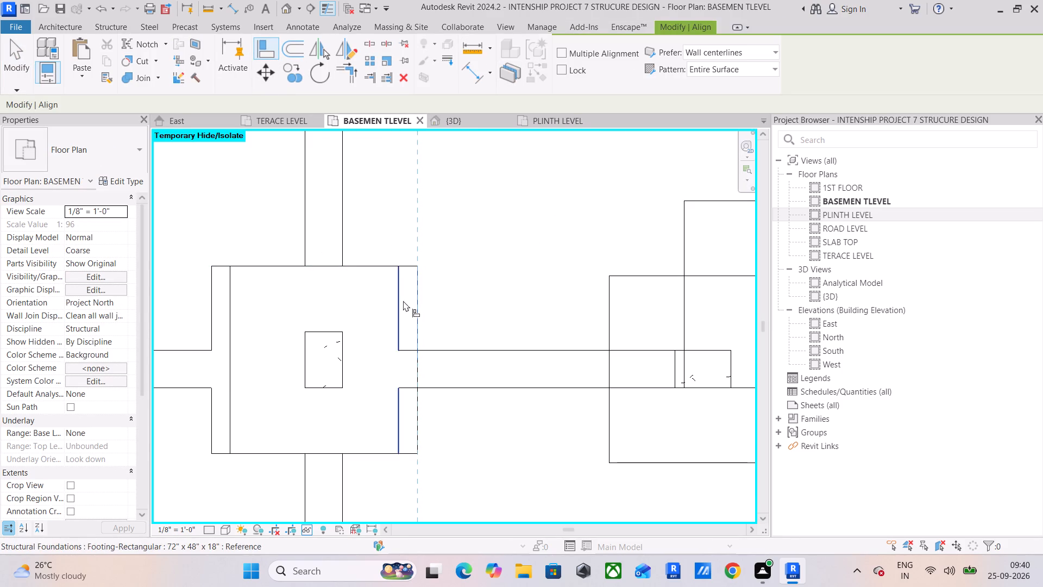
left_click(401, 305)
Align the north and west edges of the second south-row footing from the west with its square outline.
middle_click_drag(479, 323, 171, 379)
left_click(332, 330)
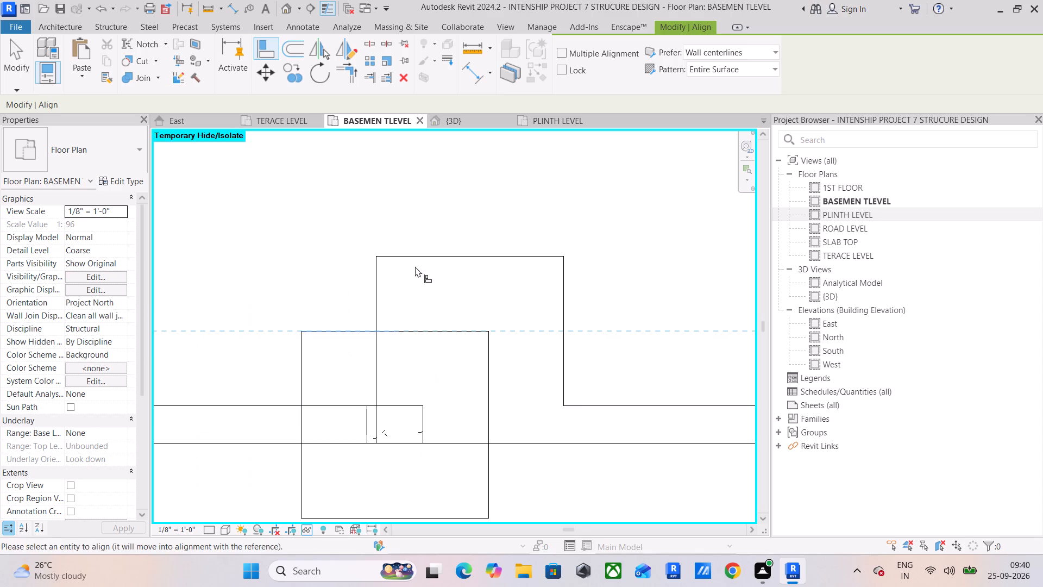
left_click_drag(422, 258, 424, 267)
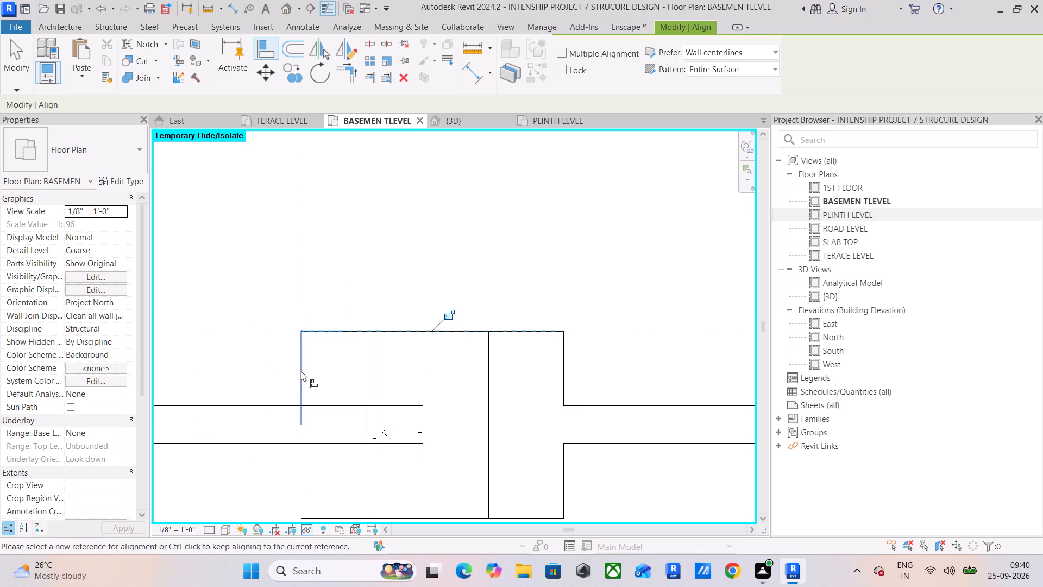
left_click(301, 371)
left_click(380, 370)
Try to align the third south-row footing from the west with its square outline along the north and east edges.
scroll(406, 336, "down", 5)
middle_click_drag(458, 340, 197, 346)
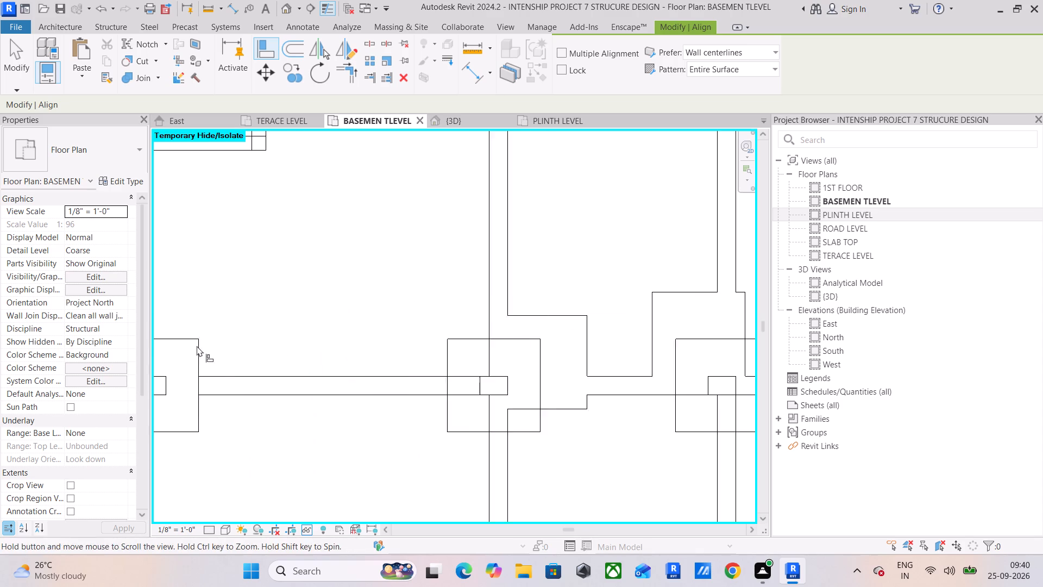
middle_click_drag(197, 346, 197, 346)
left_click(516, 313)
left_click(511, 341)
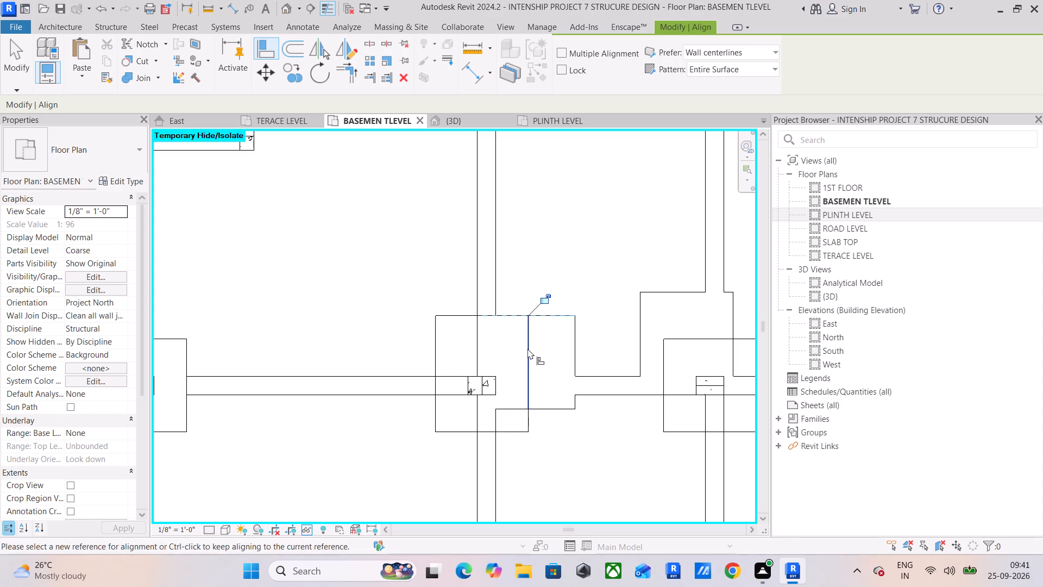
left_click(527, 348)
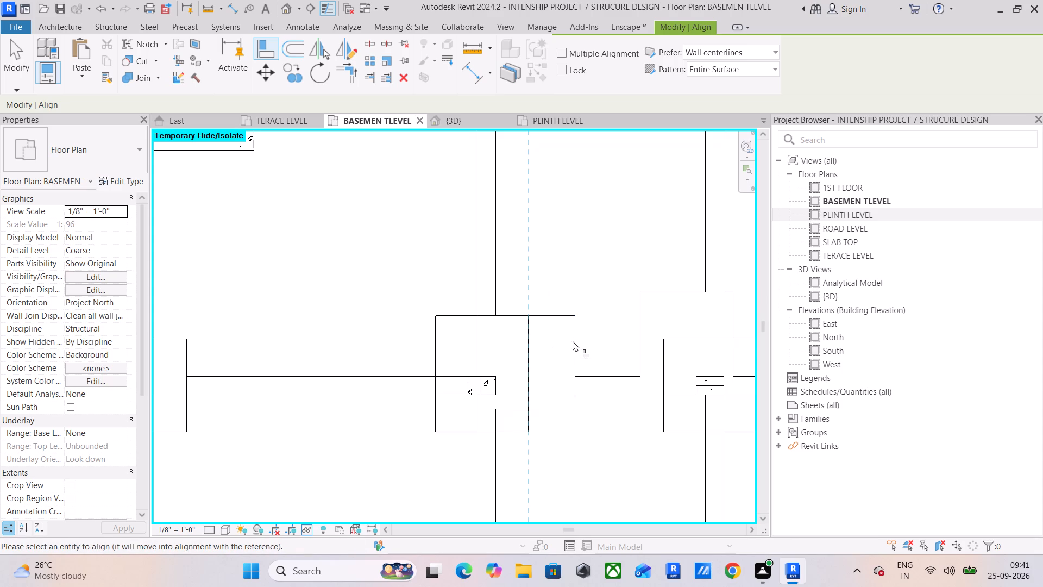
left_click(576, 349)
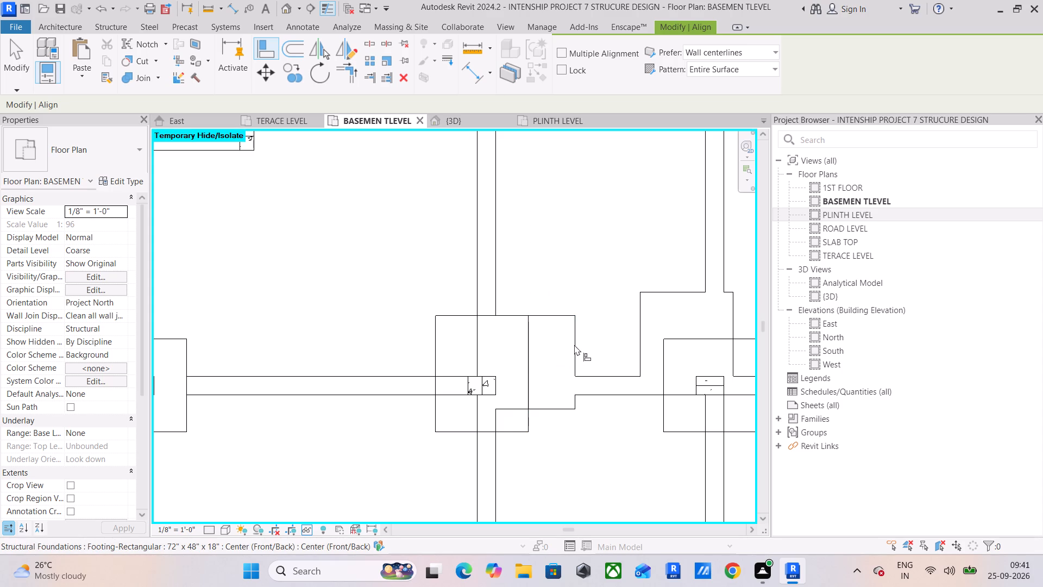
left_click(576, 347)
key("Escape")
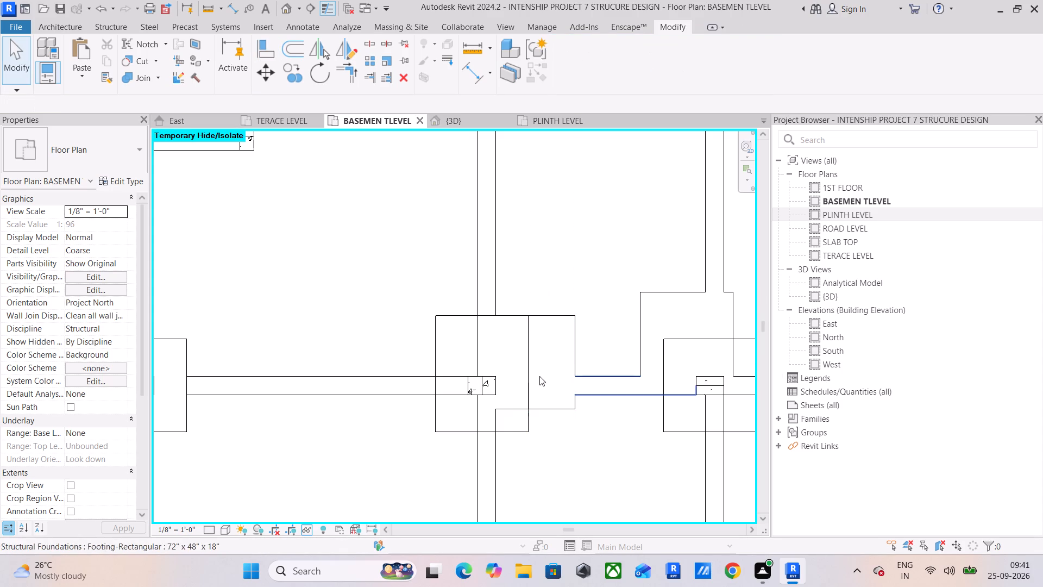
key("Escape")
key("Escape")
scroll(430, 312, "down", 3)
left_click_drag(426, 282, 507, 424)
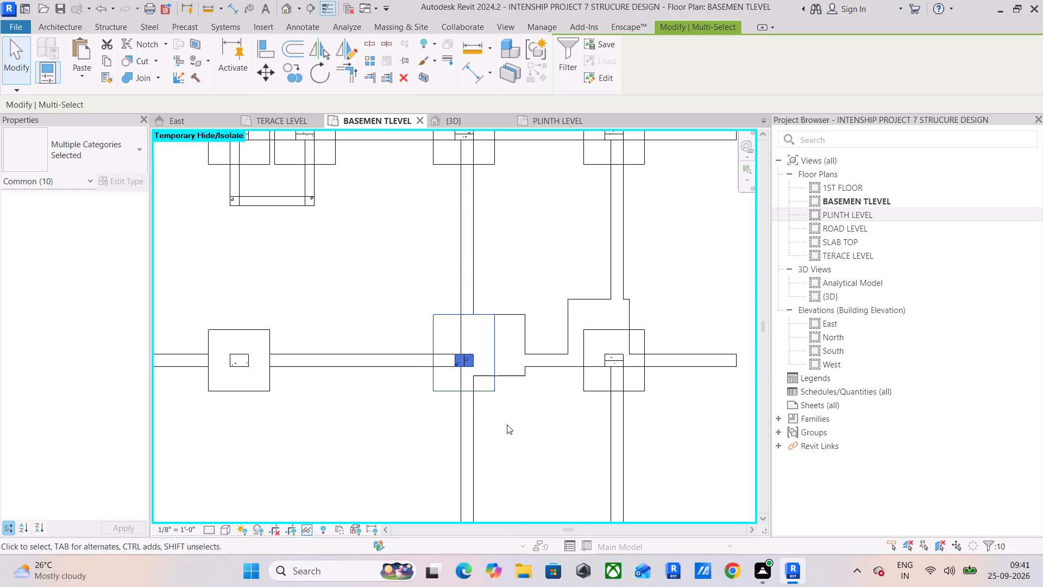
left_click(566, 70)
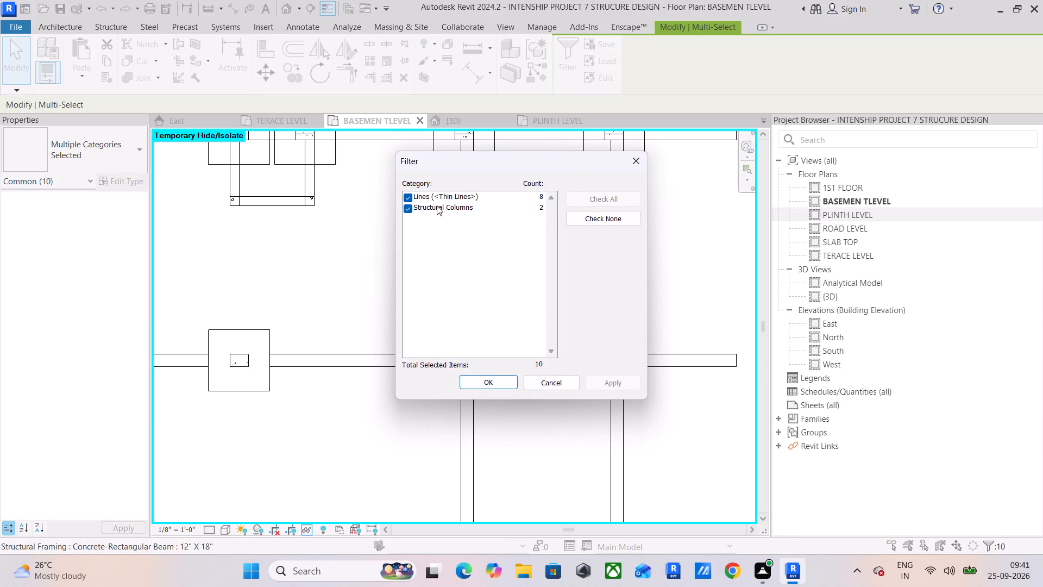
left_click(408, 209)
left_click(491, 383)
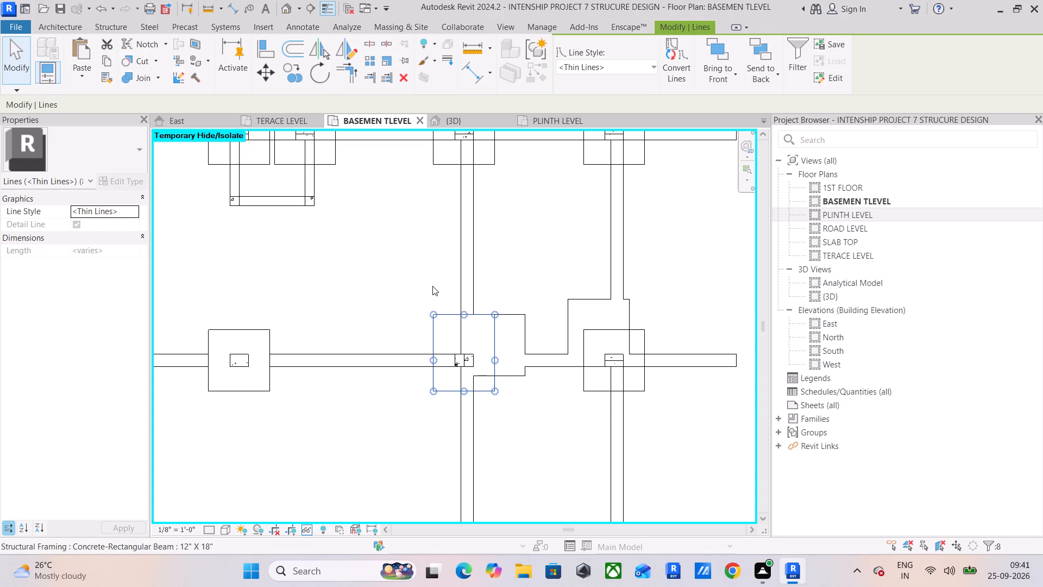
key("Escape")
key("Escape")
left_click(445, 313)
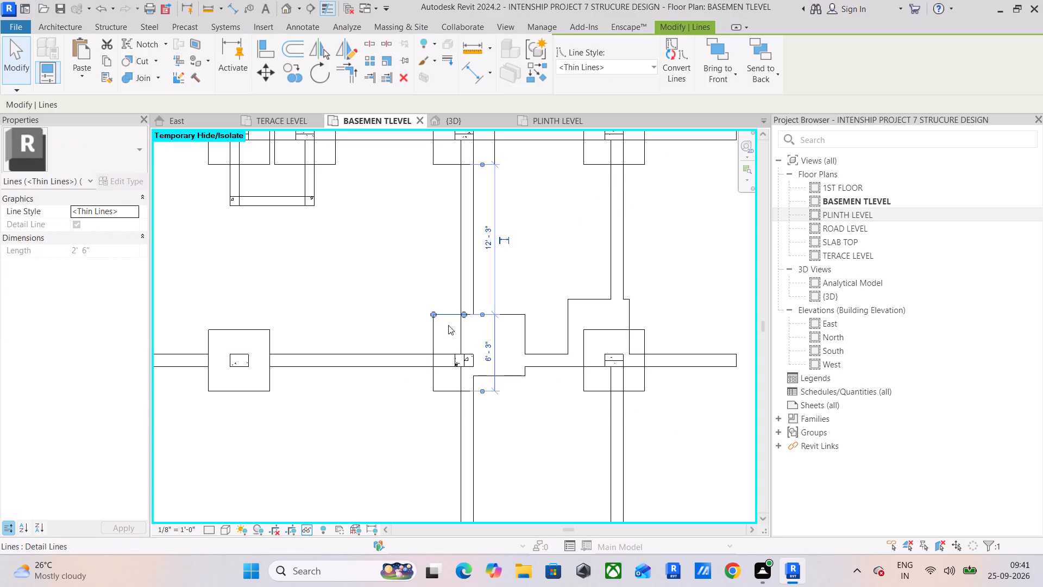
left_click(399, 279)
Select the items around the third south-row column, filter the selection to thin lines only, and delete that square outline.
left_click_drag(401, 267, 508, 416)
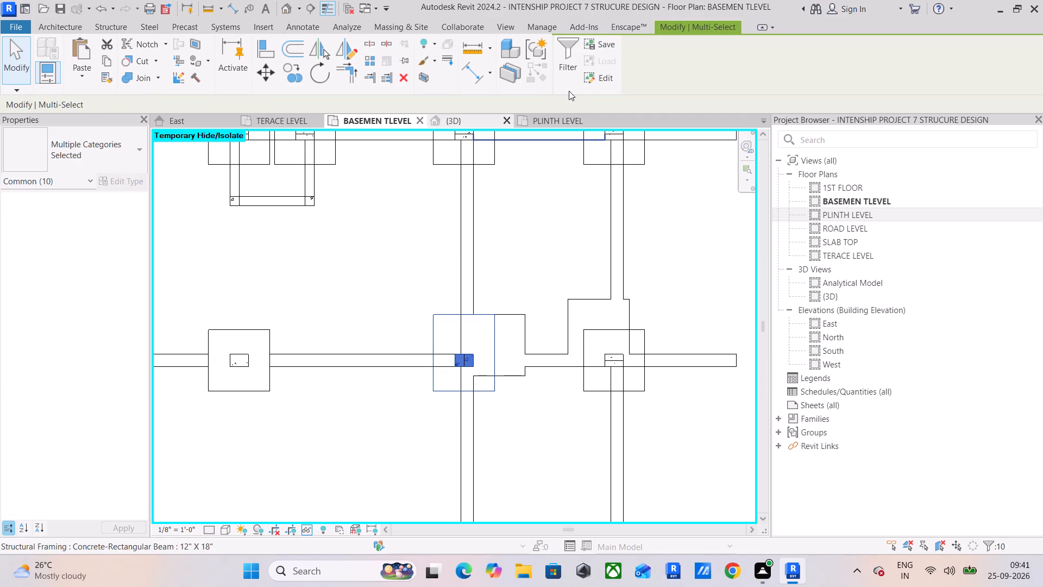
left_click(578, 71)
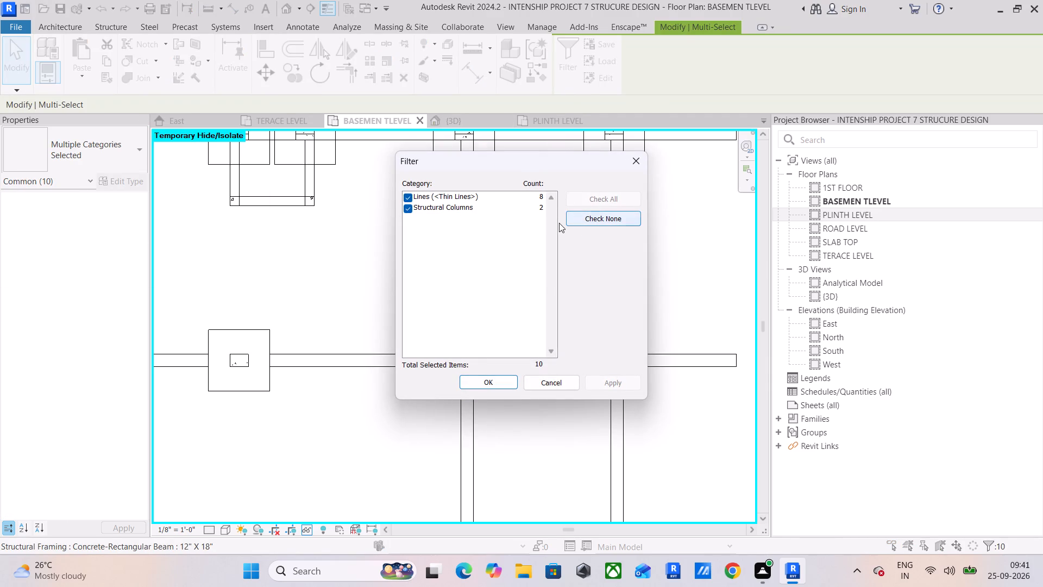
left_click(575, 222)
left_click(419, 188)
left_click(413, 197)
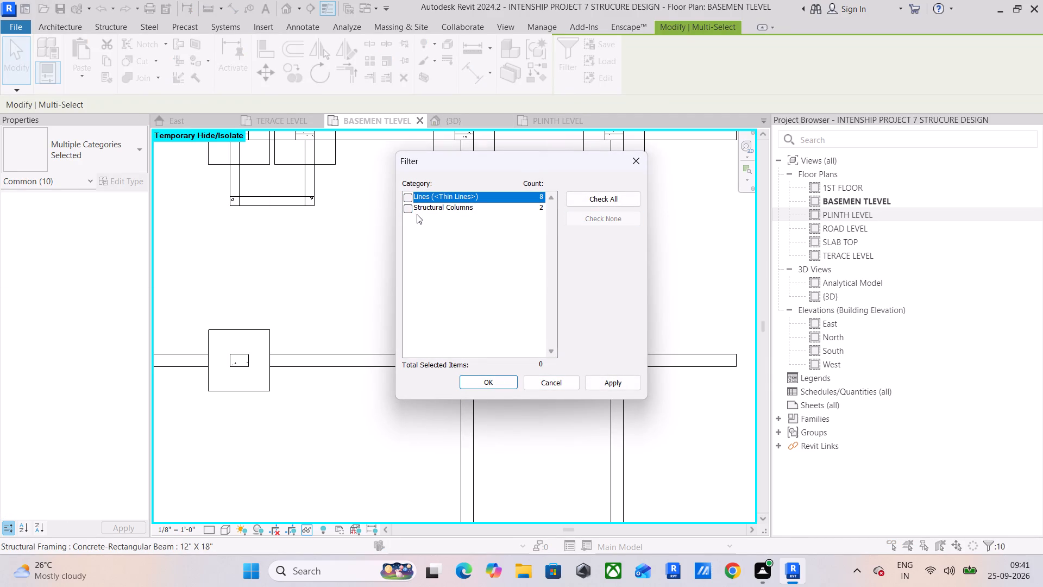
left_click(410, 196)
left_click(473, 389)
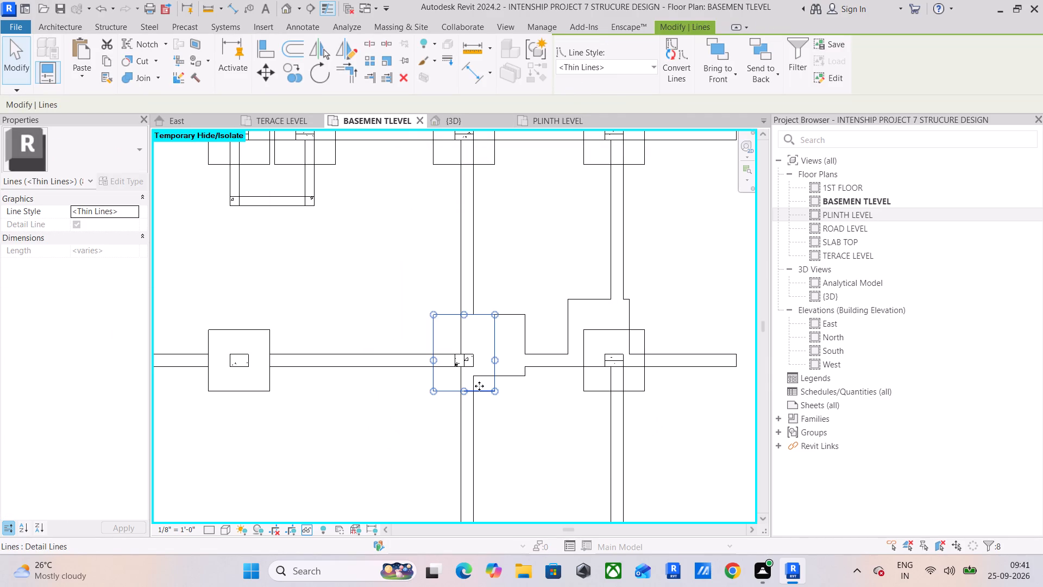
key("Delete")
Copy the second south-row column's aligned footing with its two corner outline lines onto the third column, centre to centre.
left_click(243, 390)
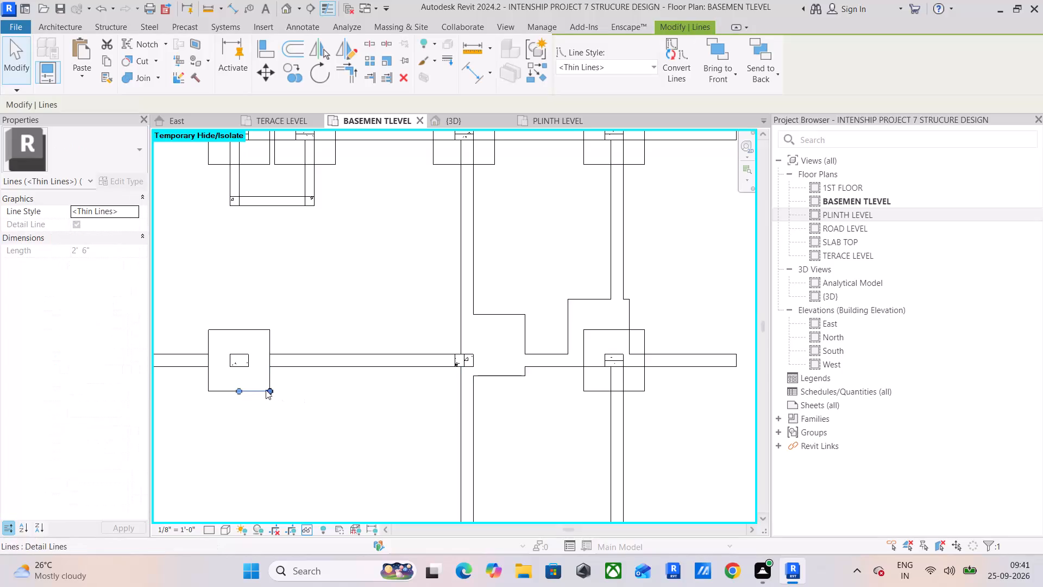
middle_click_drag(205, 295, 352, 263)
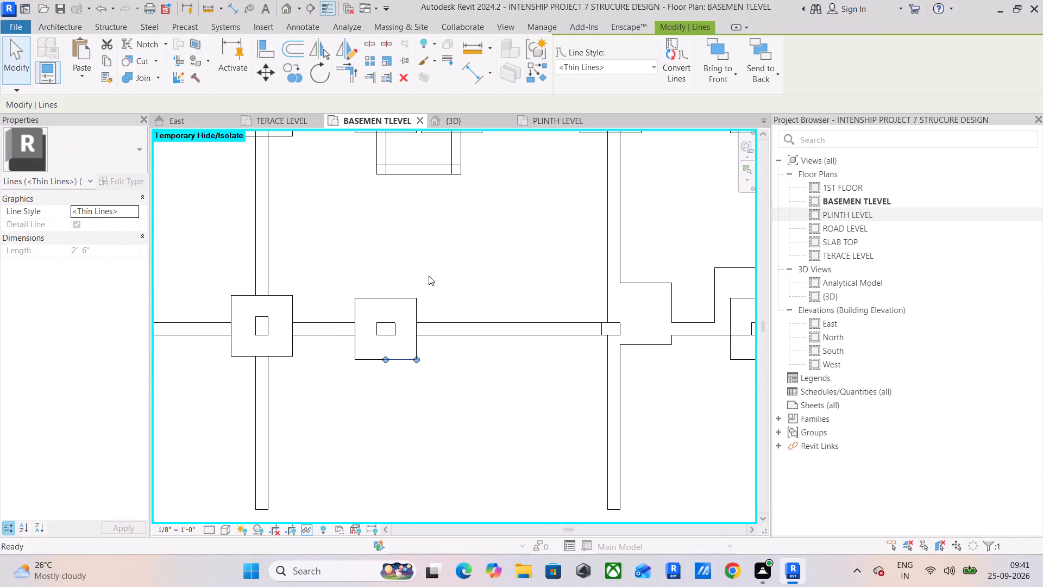
left_click_drag(436, 276, 403, 309)
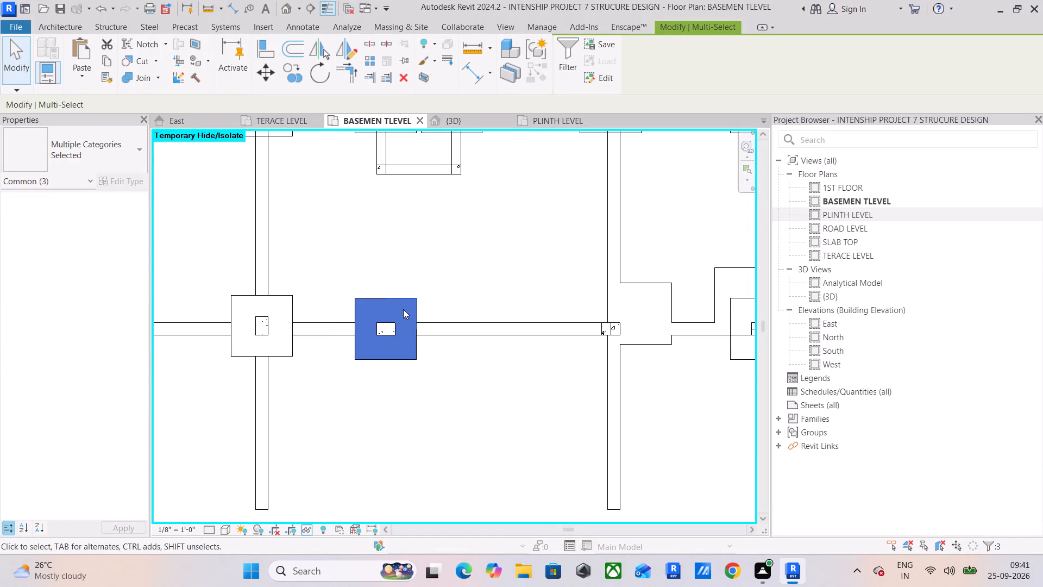
left_click(294, 73)
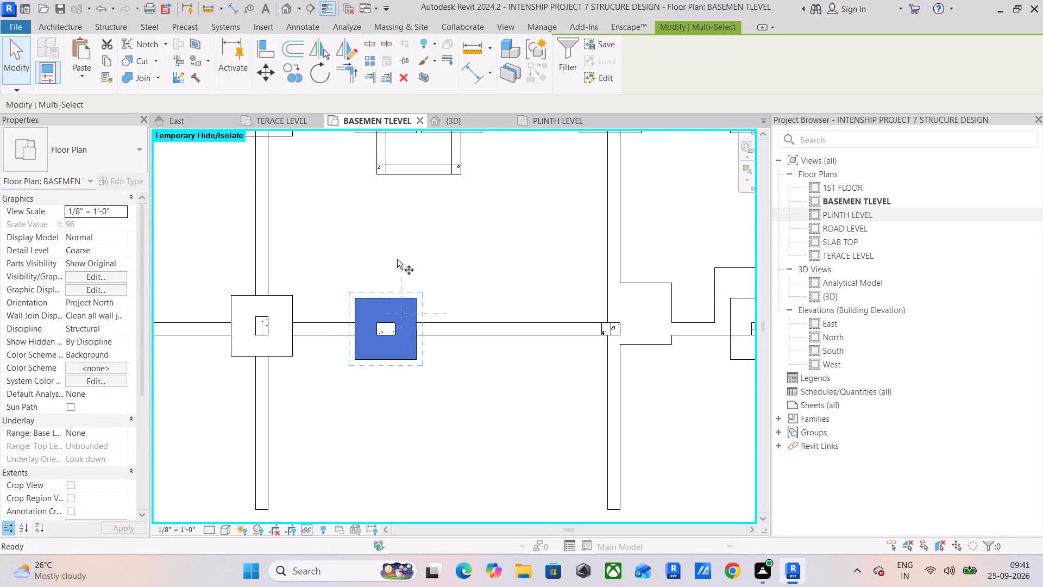
scroll(365, 331, "up", 6)
left_click(413, 328)
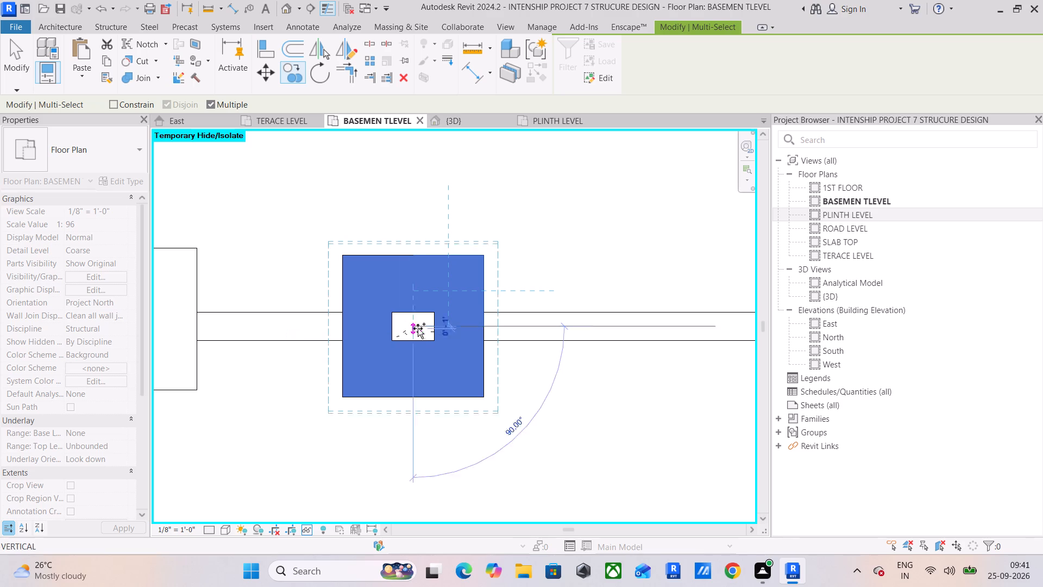
scroll(542, 322, "down", 2)
middle_click_drag(418, 322, 143, 319)
scroll(573, 325, "up", 5)
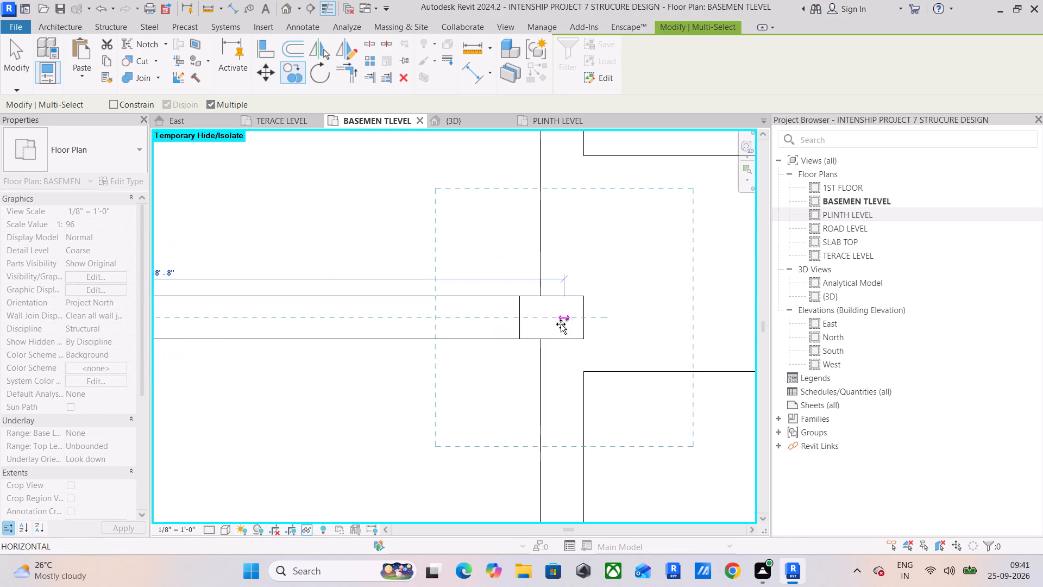
scroll(555, 319, "up", 4)
left_click(555, 321)
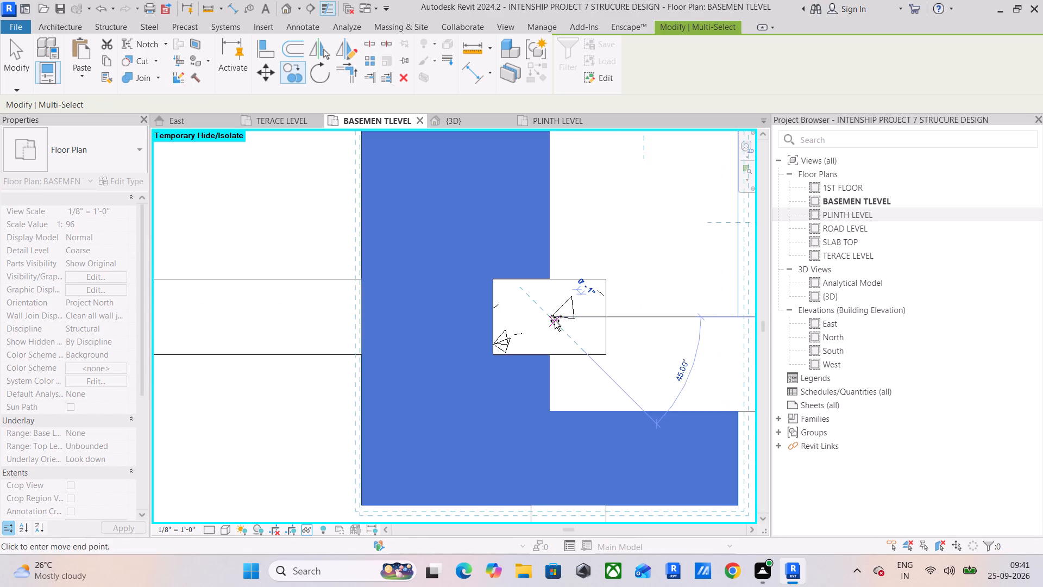
scroll(551, 321, "down", 8)
key("Escape")
key("Escape")
key("Escape")
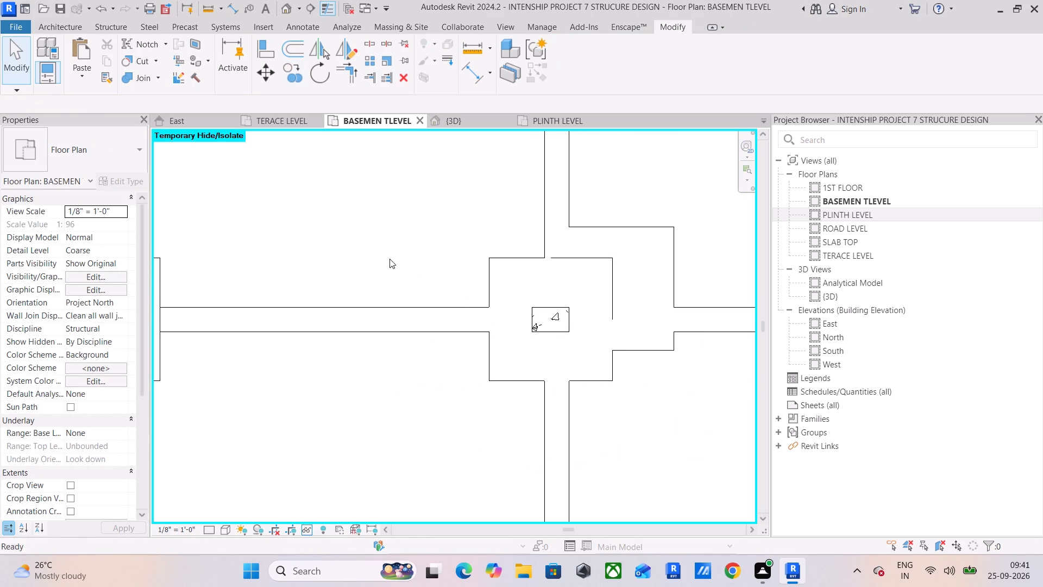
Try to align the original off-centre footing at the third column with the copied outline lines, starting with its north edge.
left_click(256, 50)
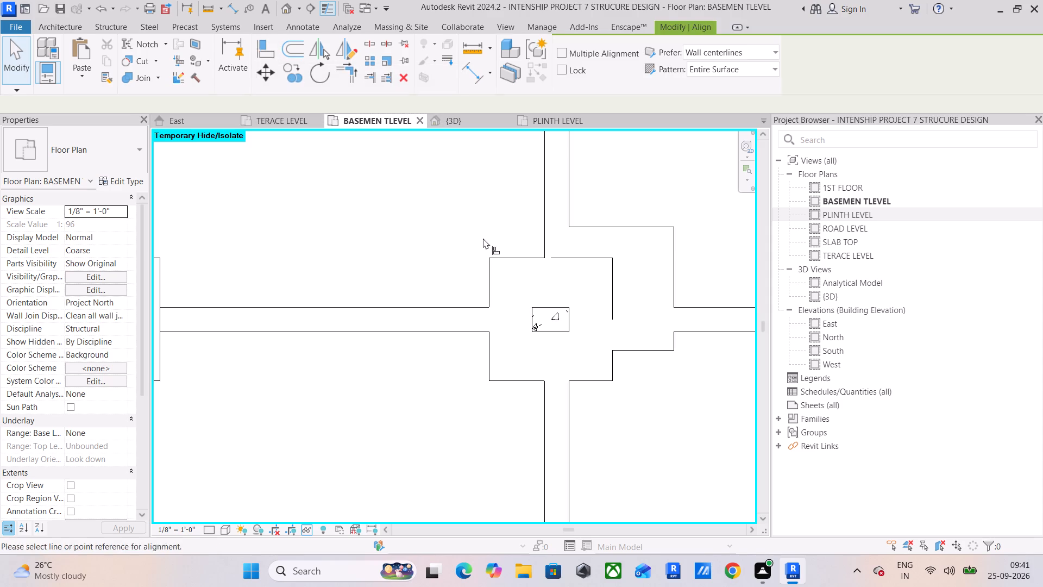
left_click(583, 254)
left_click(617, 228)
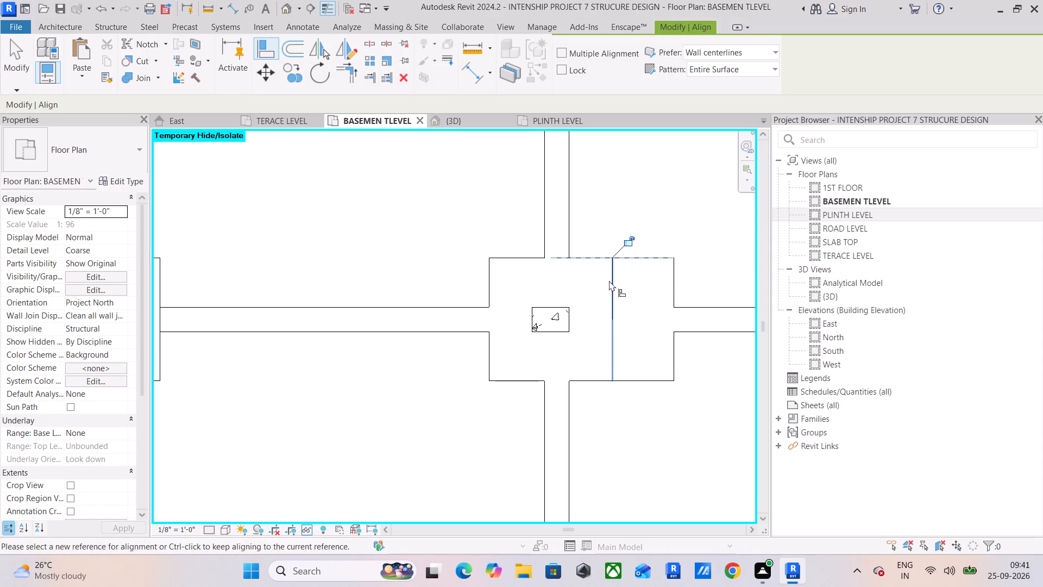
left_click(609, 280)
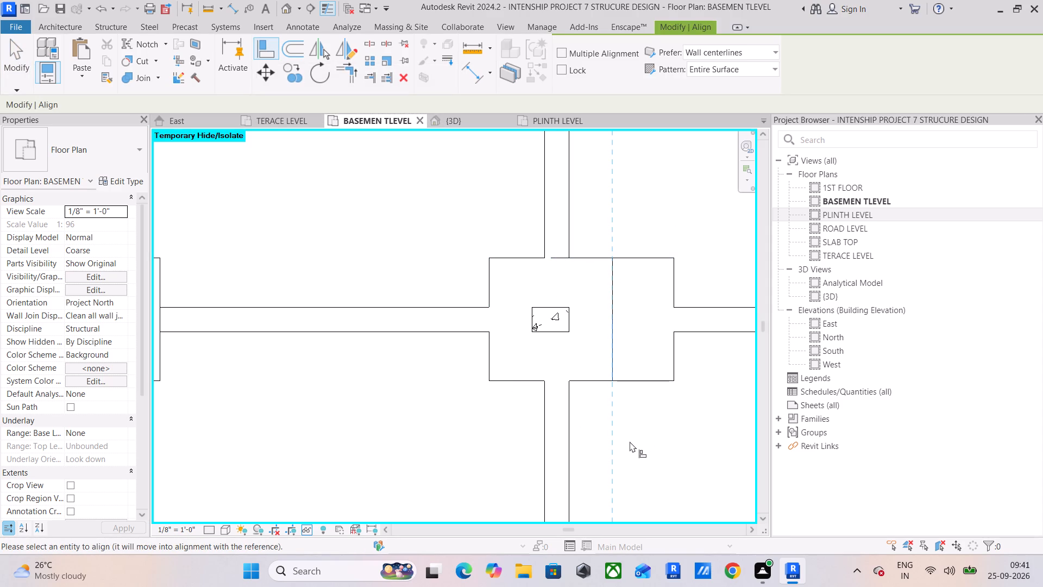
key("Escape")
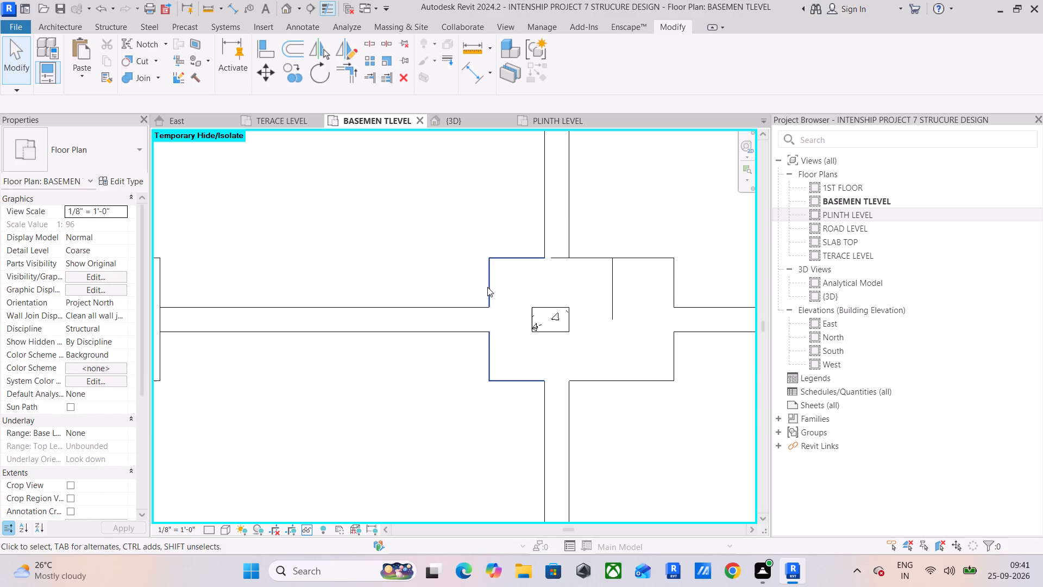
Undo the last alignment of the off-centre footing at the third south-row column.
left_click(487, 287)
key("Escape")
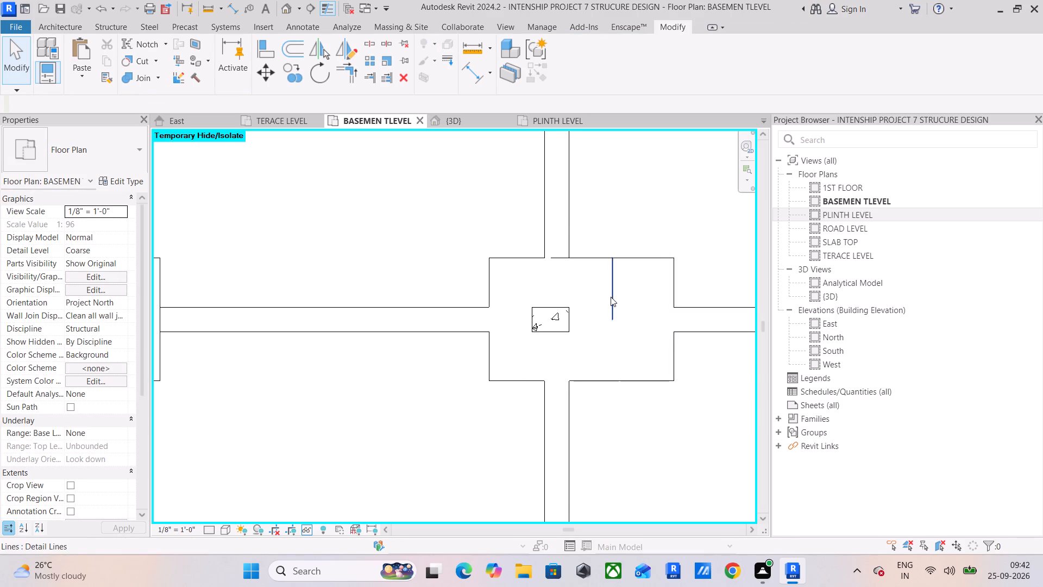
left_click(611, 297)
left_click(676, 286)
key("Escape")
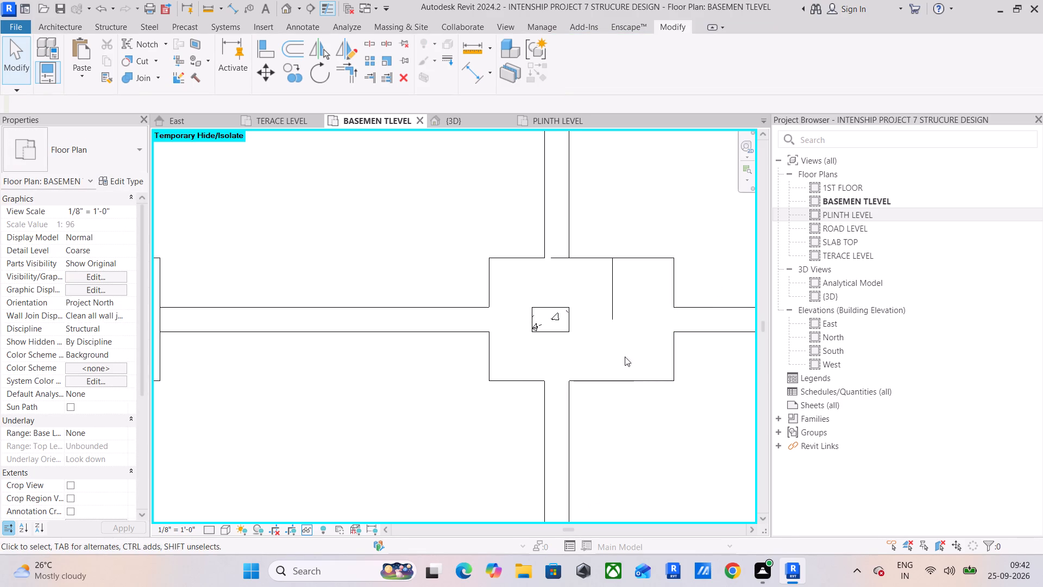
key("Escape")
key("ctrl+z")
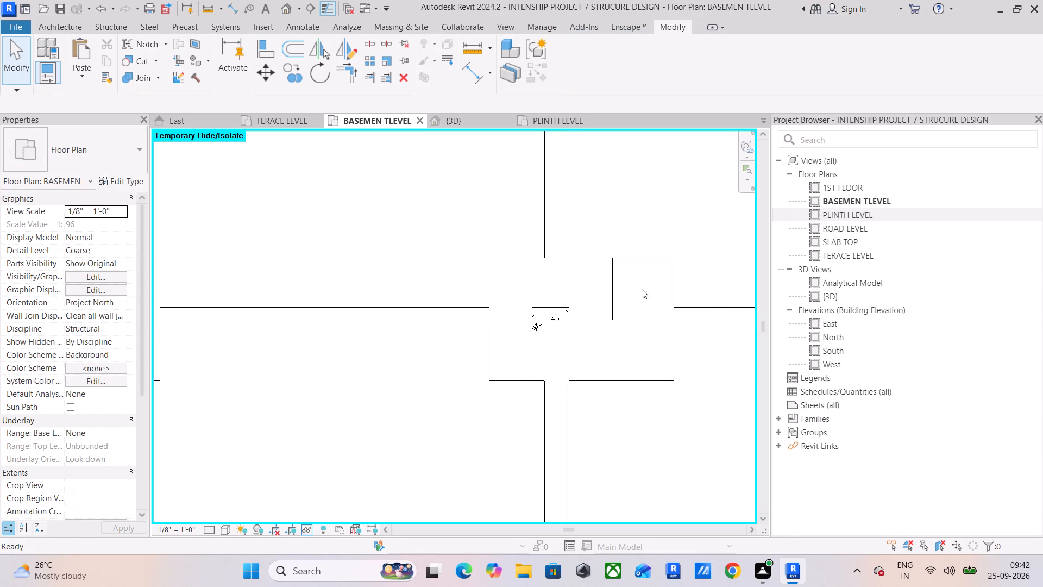
Align the off-centre footing's east edge at the third south-row column with the east edge of the copied footing there.
left_click(612, 293)
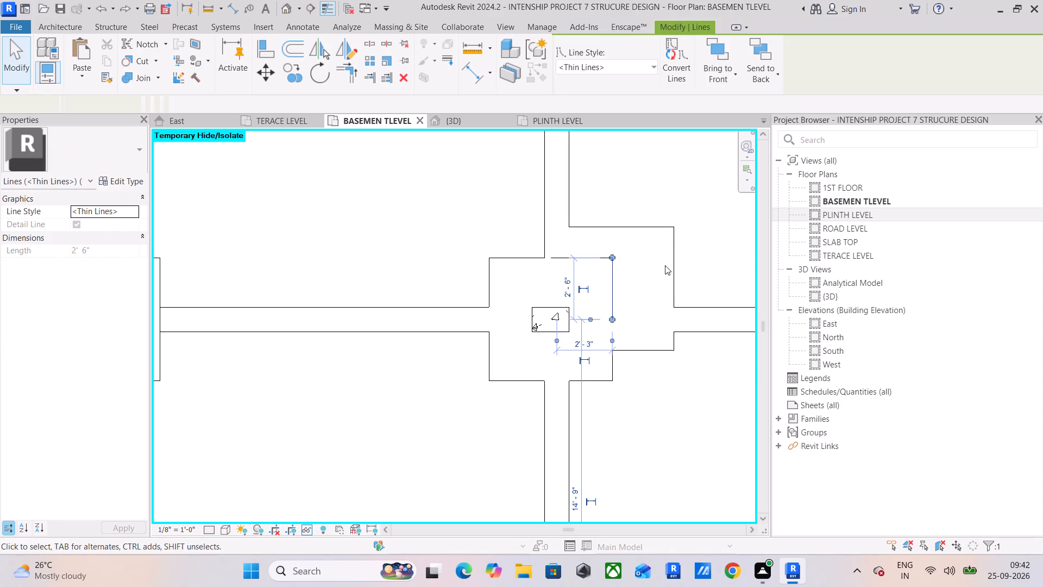
left_click(673, 259)
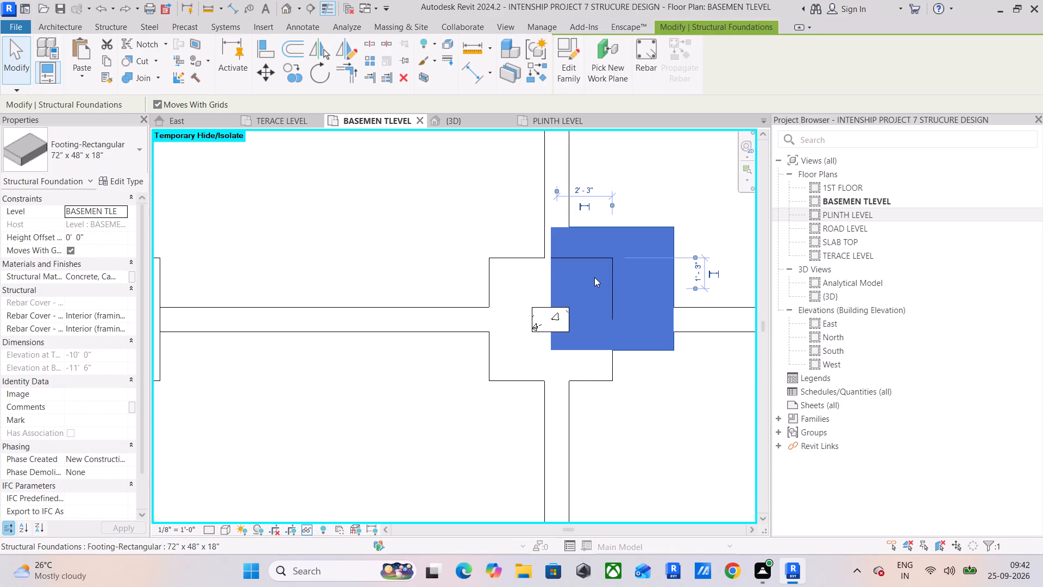
key("Escape")
left_click(270, 53)
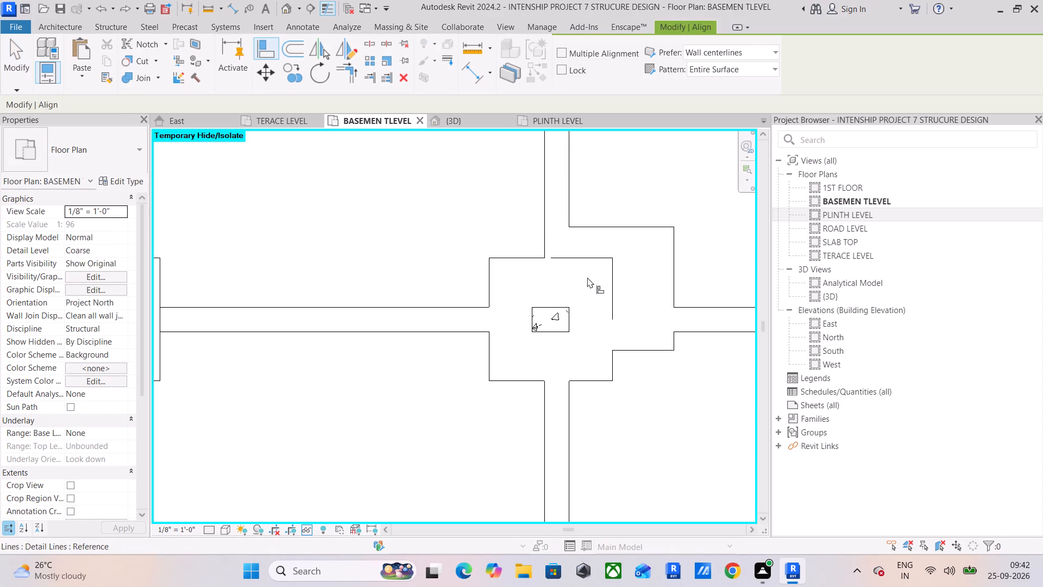
left_click(613, 282)
left_click(674, 260)
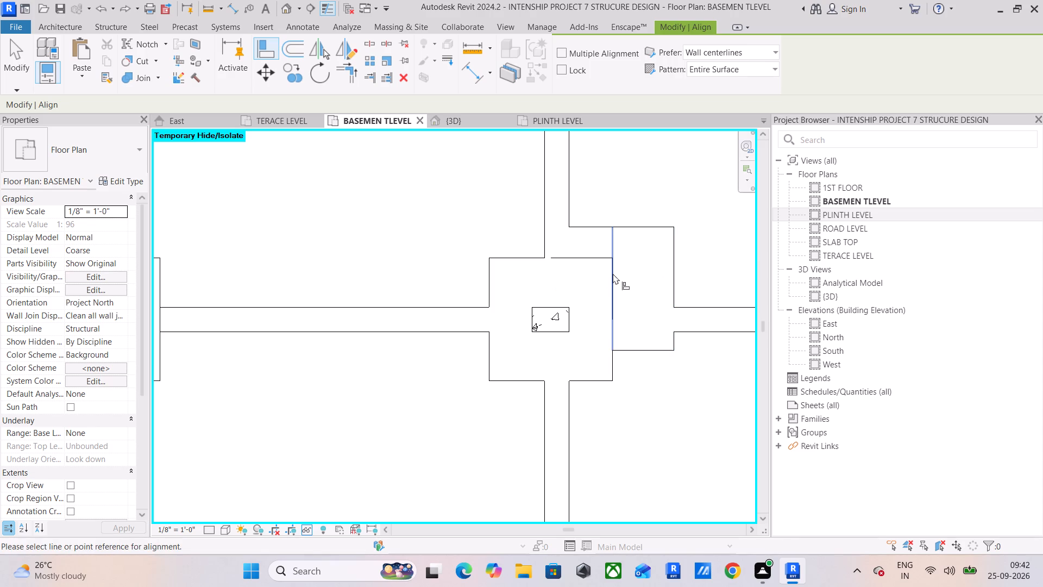
left_click(613, 273)
left_click(674, 253)
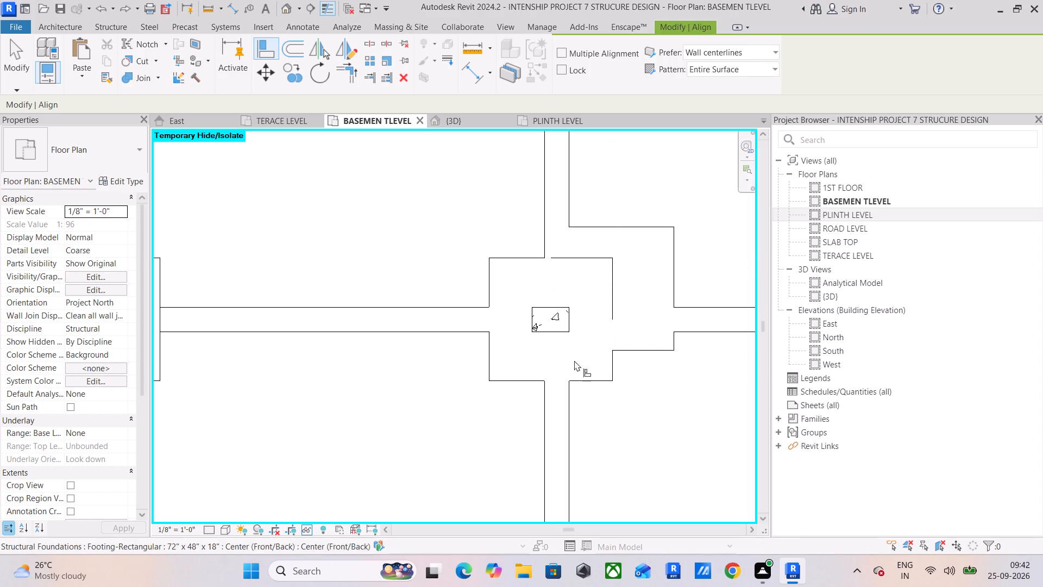
left_click(610, 369)
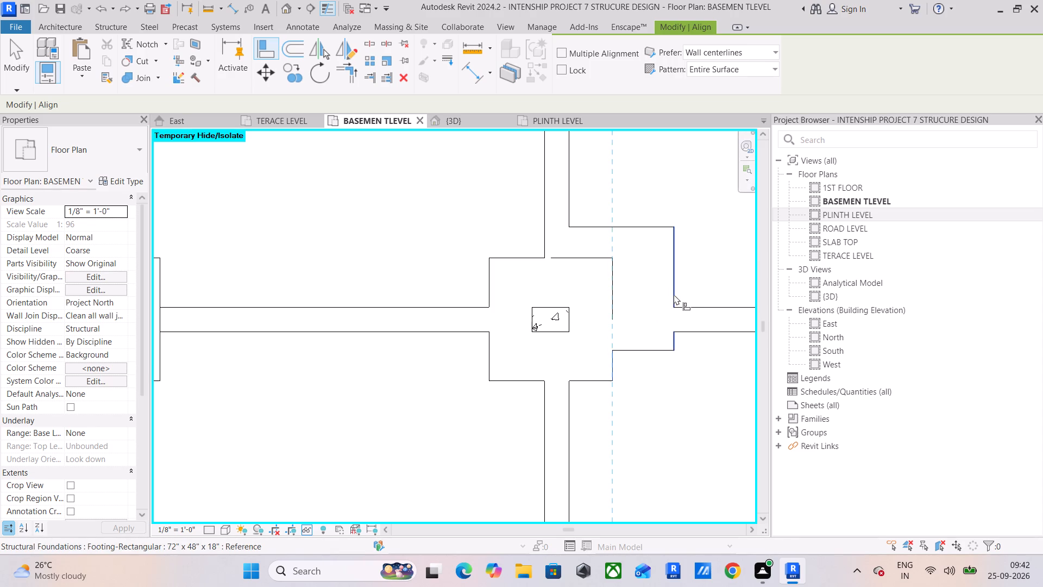
left_click(674, 294)
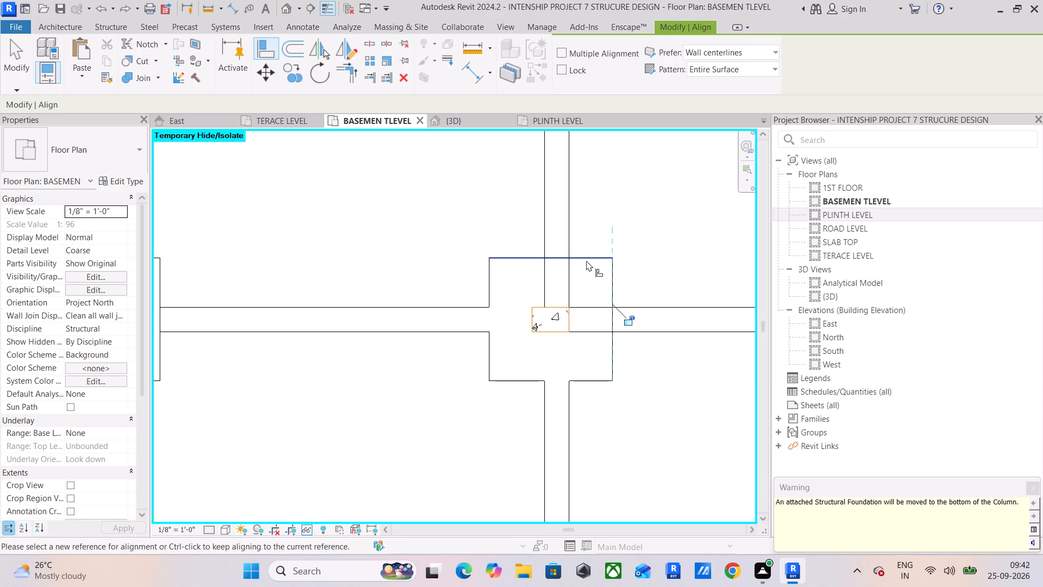
left_click(1035, 485)
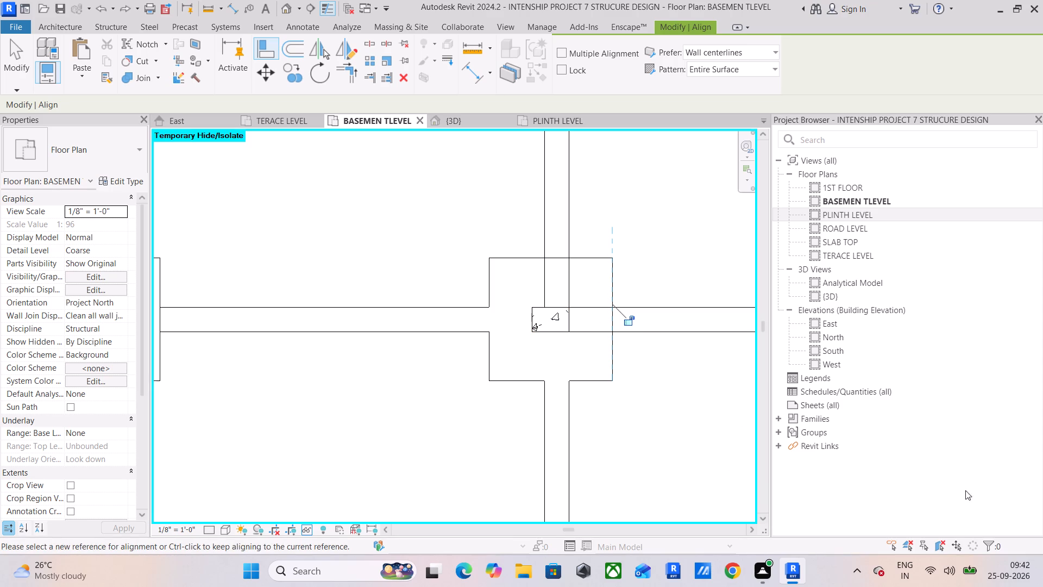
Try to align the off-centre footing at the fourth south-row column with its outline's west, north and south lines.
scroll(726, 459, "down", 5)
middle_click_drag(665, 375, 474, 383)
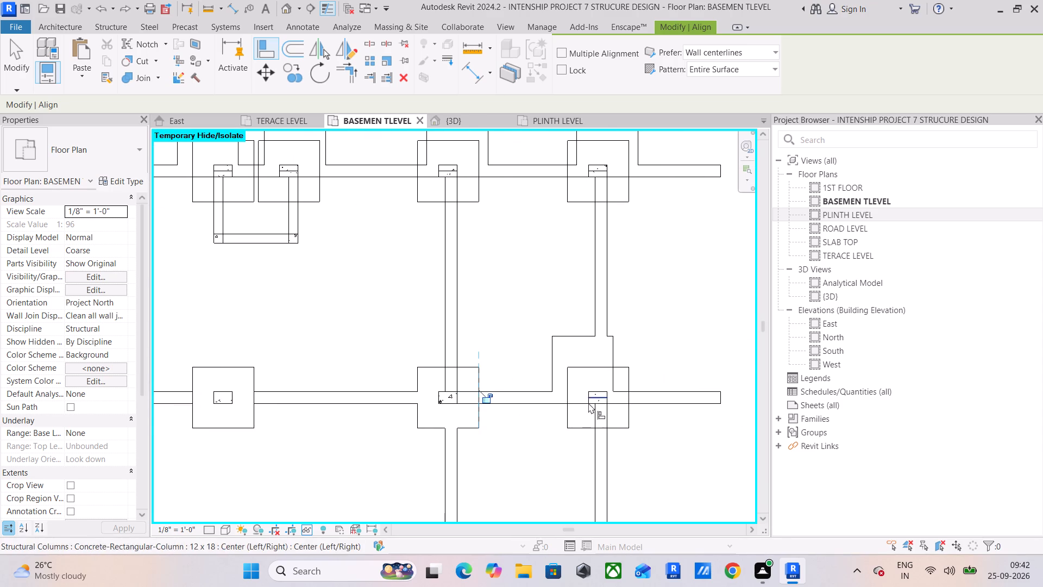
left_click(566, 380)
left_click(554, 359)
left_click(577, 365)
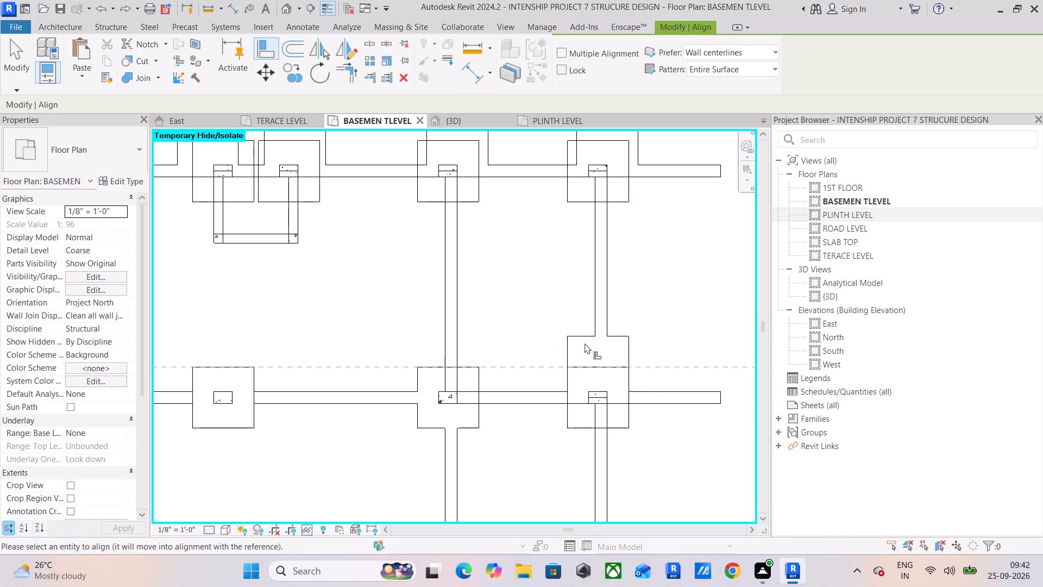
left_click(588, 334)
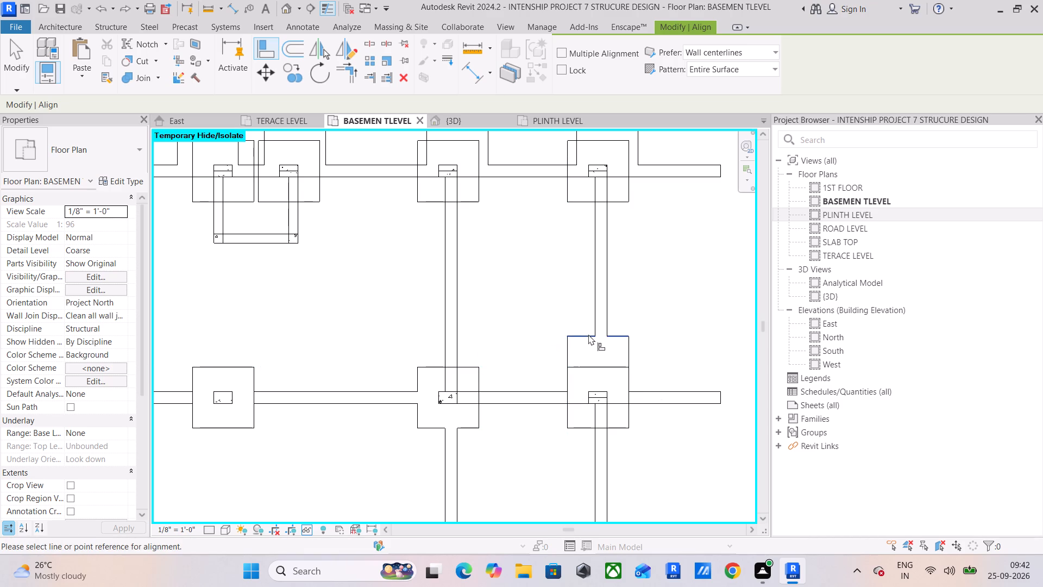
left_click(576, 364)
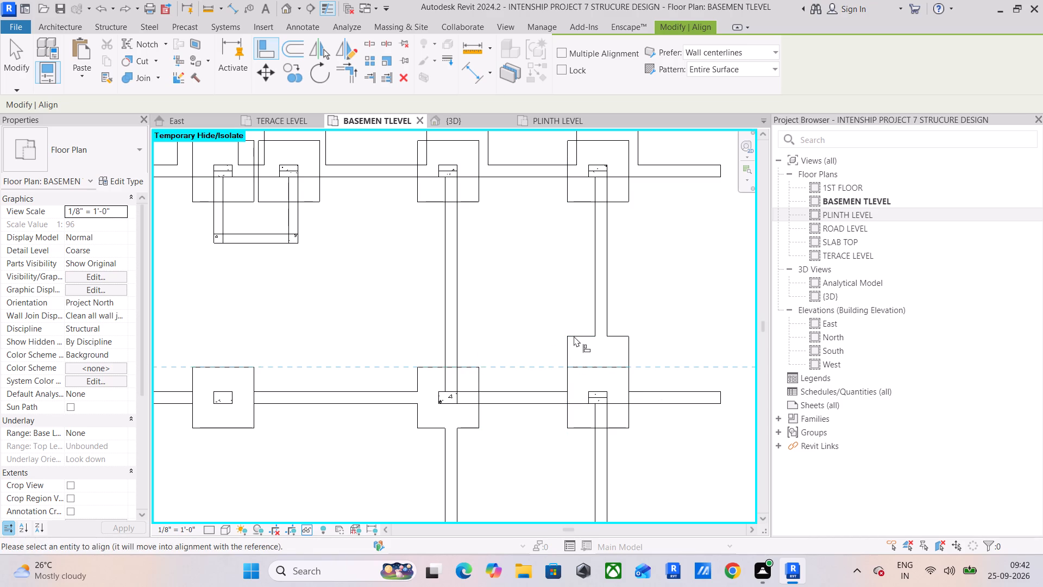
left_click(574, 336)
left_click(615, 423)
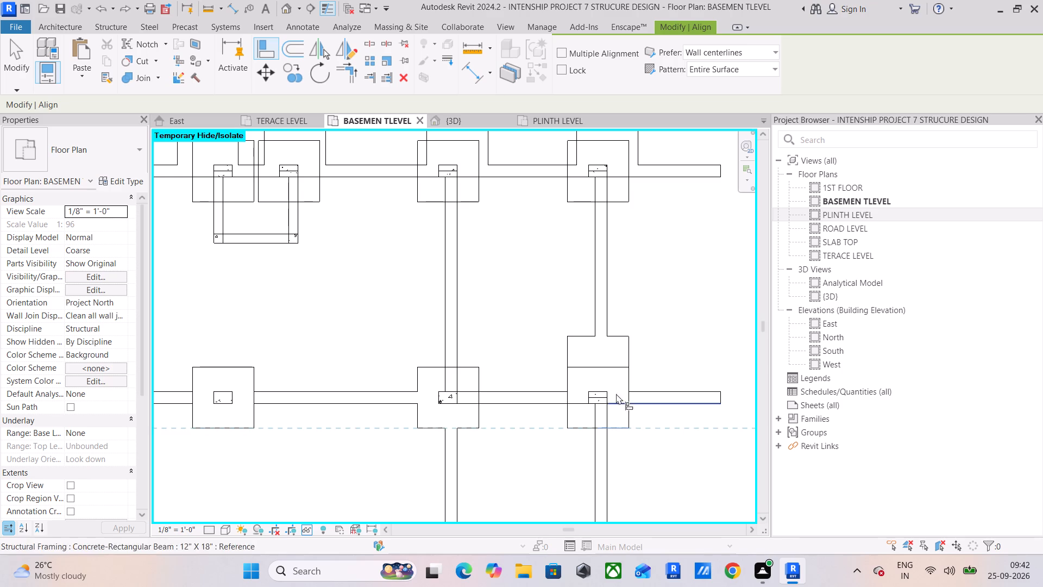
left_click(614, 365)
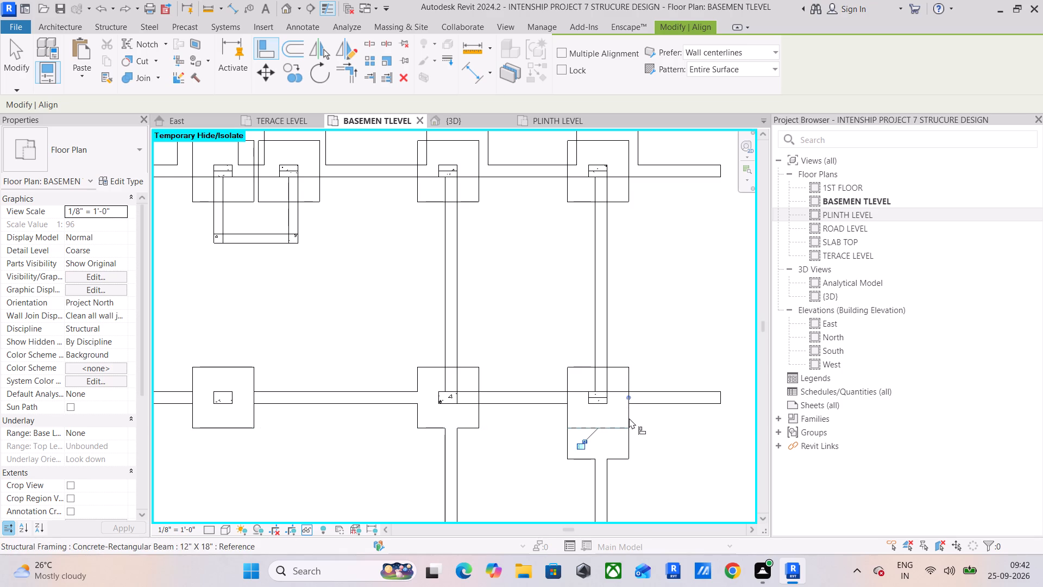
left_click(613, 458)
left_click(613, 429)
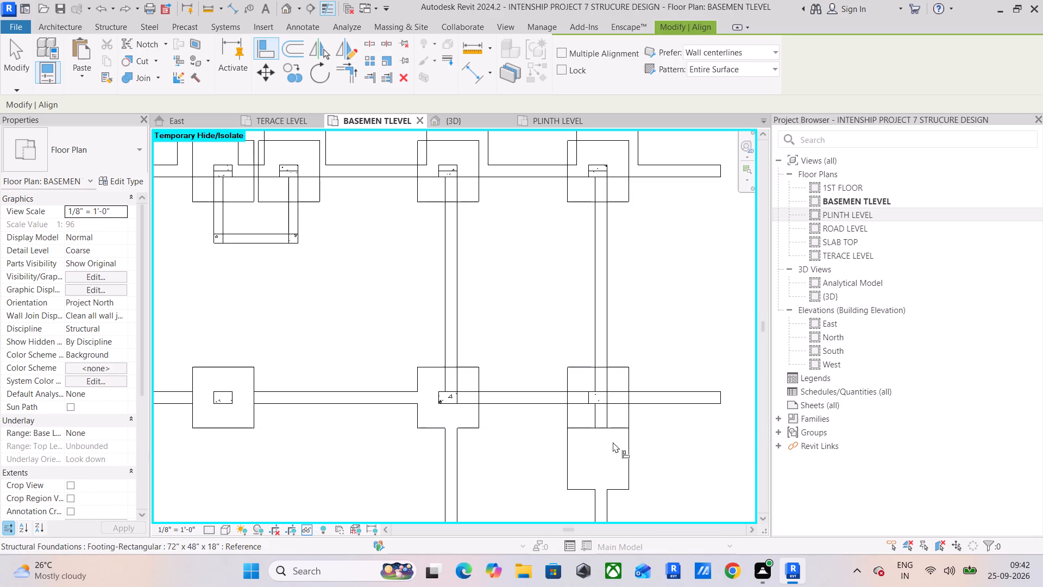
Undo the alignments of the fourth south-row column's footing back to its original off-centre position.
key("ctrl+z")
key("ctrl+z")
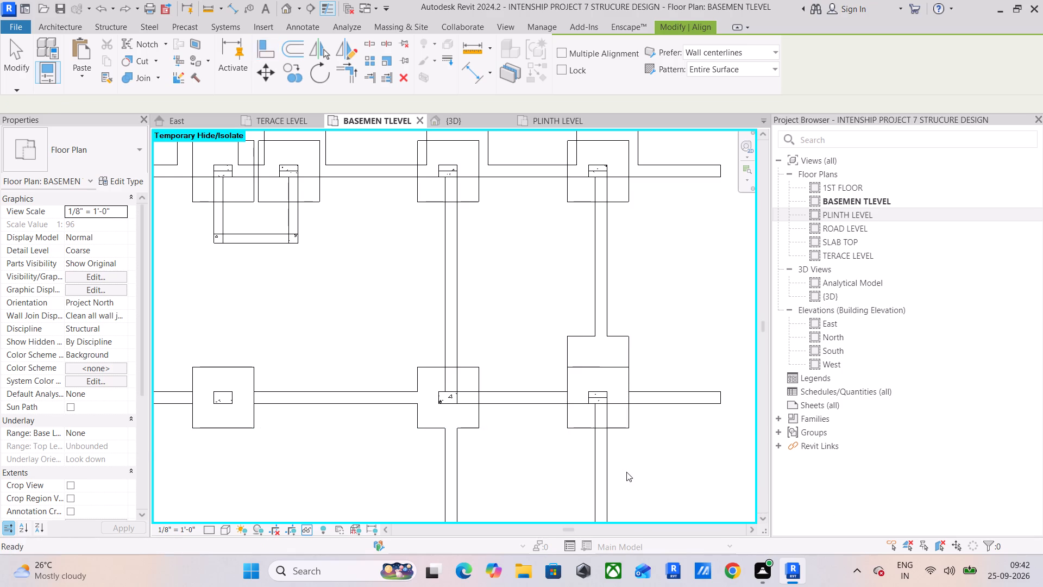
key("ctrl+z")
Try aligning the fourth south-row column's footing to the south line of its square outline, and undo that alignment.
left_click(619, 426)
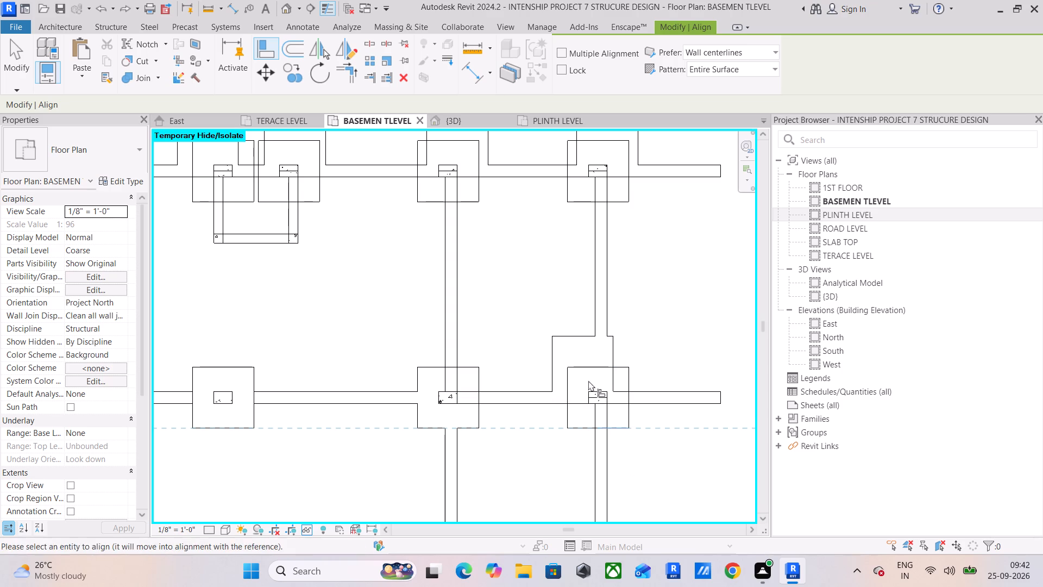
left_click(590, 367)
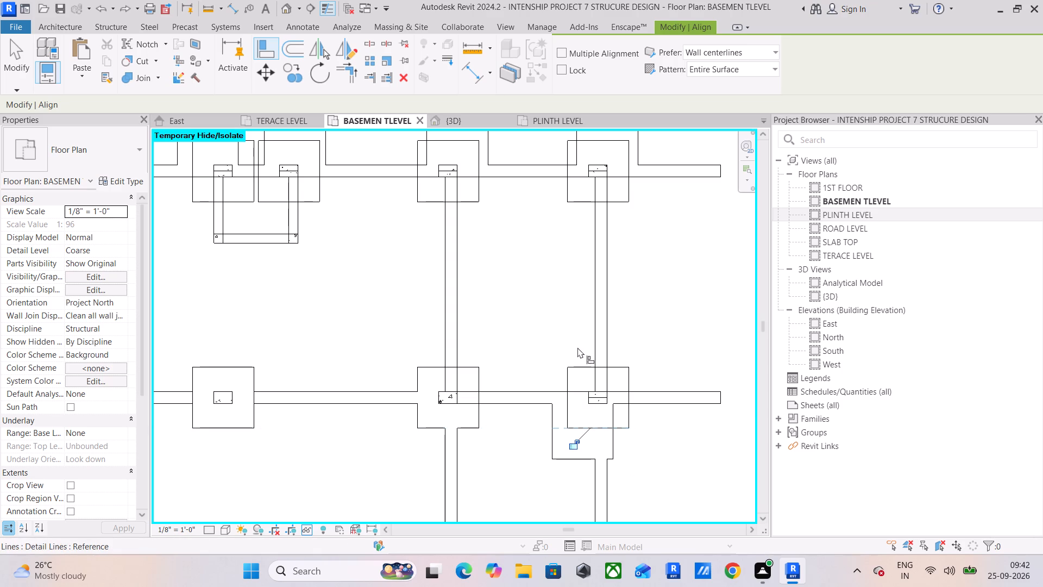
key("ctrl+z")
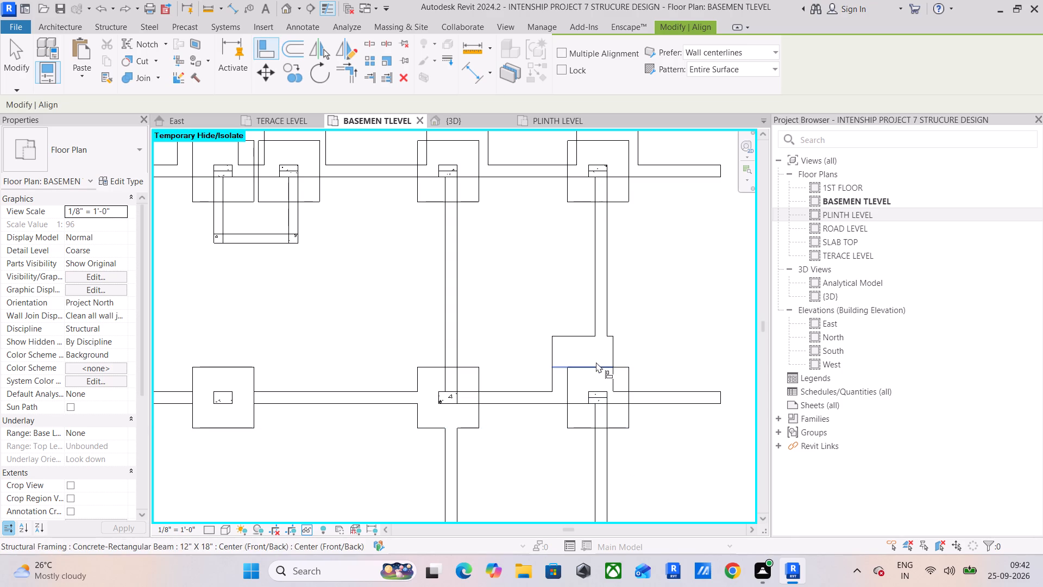
Align the fourth south-row column's footing with the north and east lines of its square outline.
left_click(593, 364)
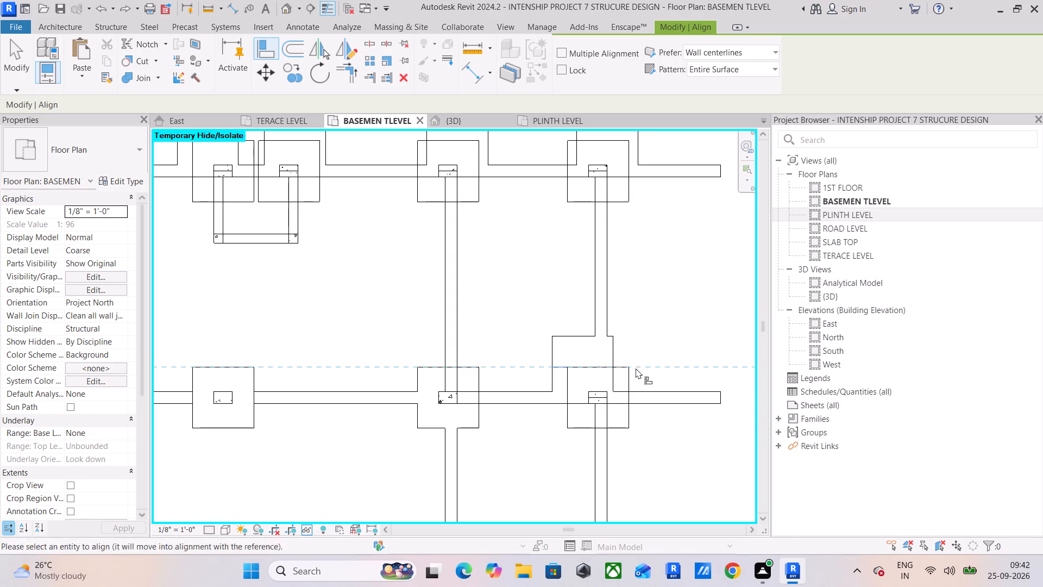
left_click(640, 332)
left_click(622, 363)
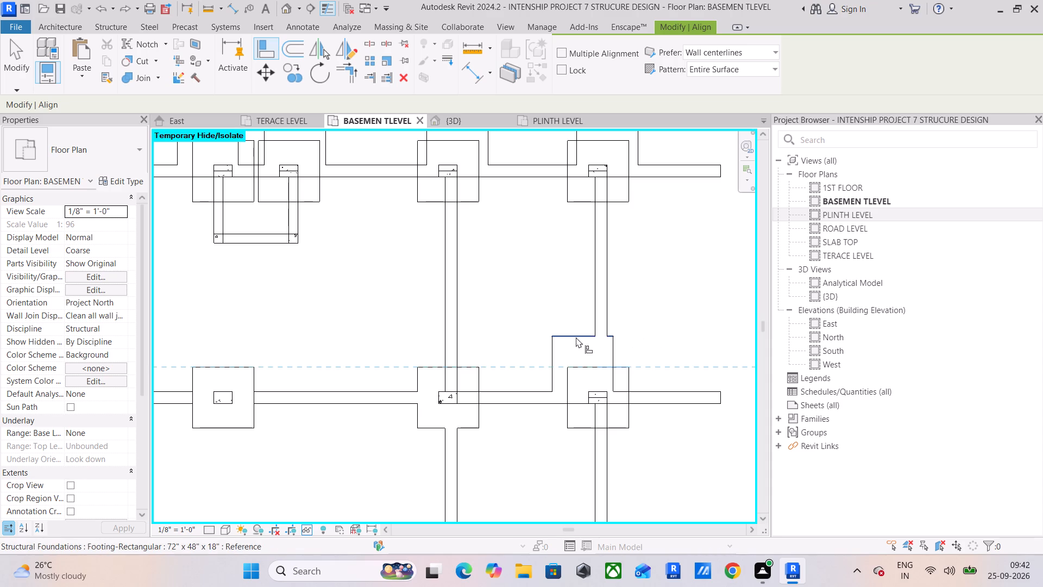
left_click(576, 337)
scroll(628, 415, "up", 3)
left_click(628, 415)
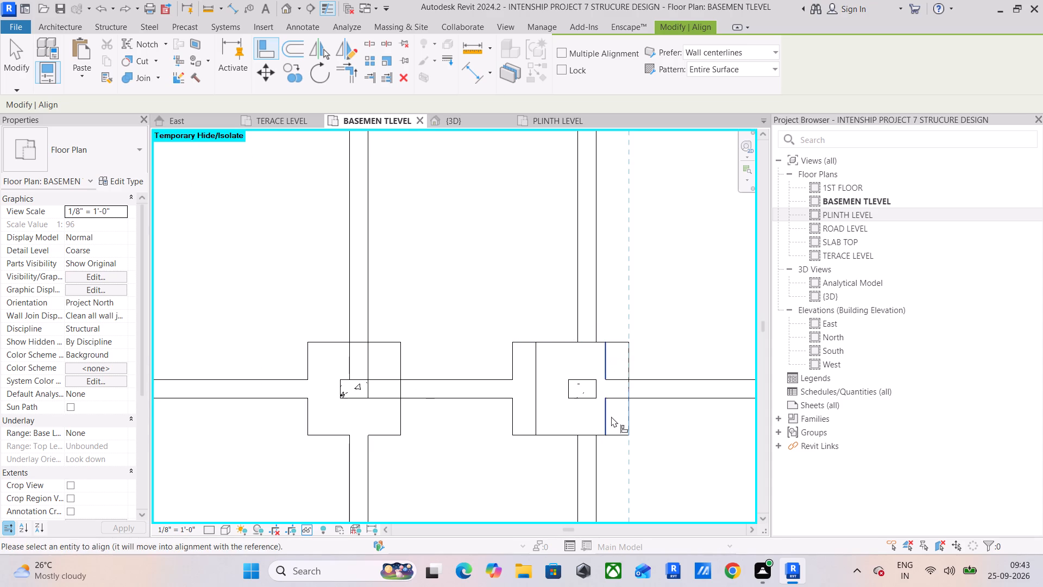
left_click(605, 419)
In the second row from the south, align the footing directly north of the third south-row column with its outline's north and west lines.
scroll(610, 421, "down", 5)
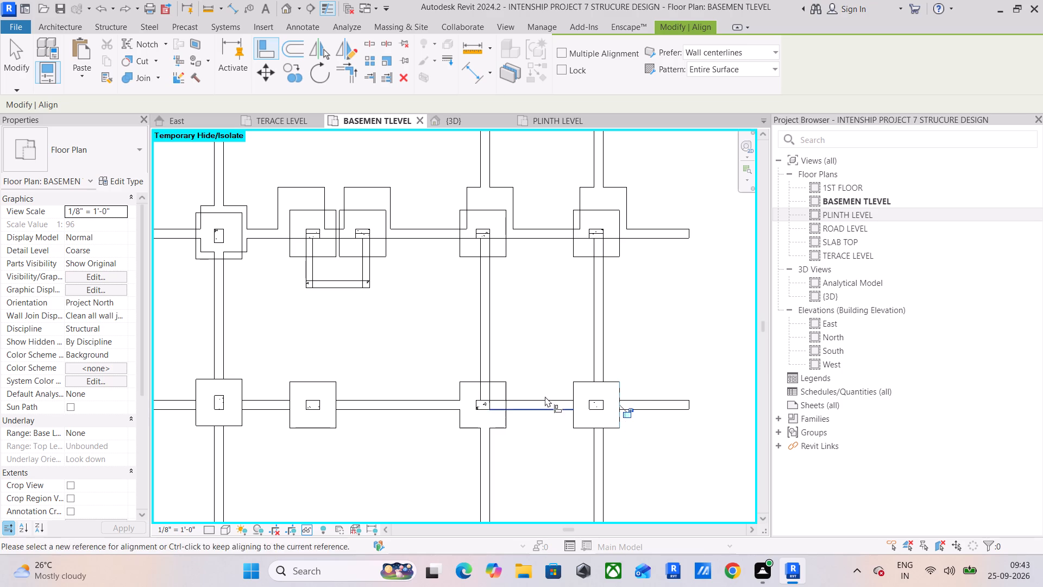
scroll(482, 407, "up", 5)
scroll(564, 408, "down", 3)
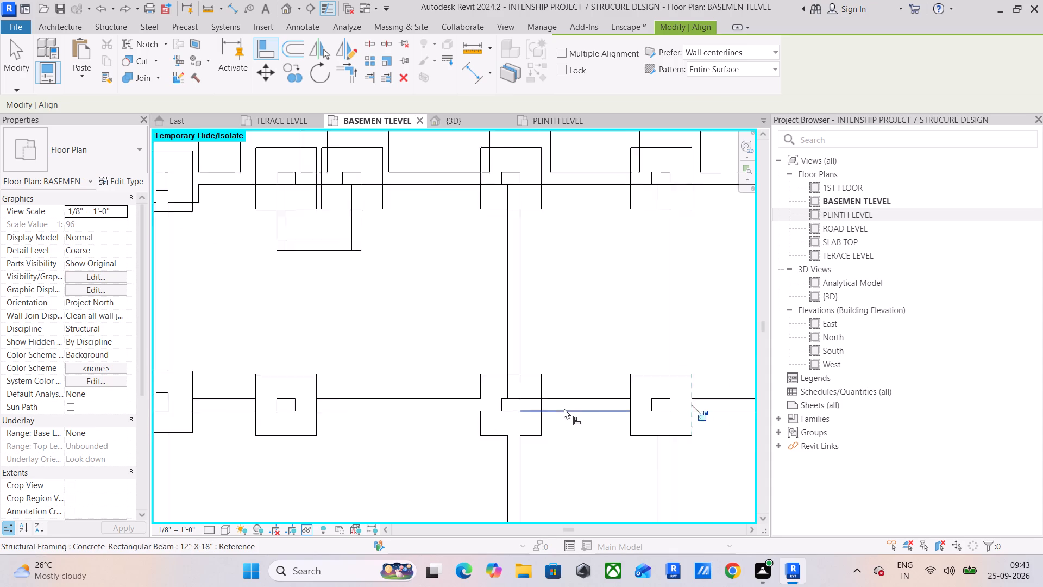
scroll(564, 408, "down", 2)
middle_click_drag(623, 393, 617, 495)
middle_click_drag(528, 305, 582, 396)
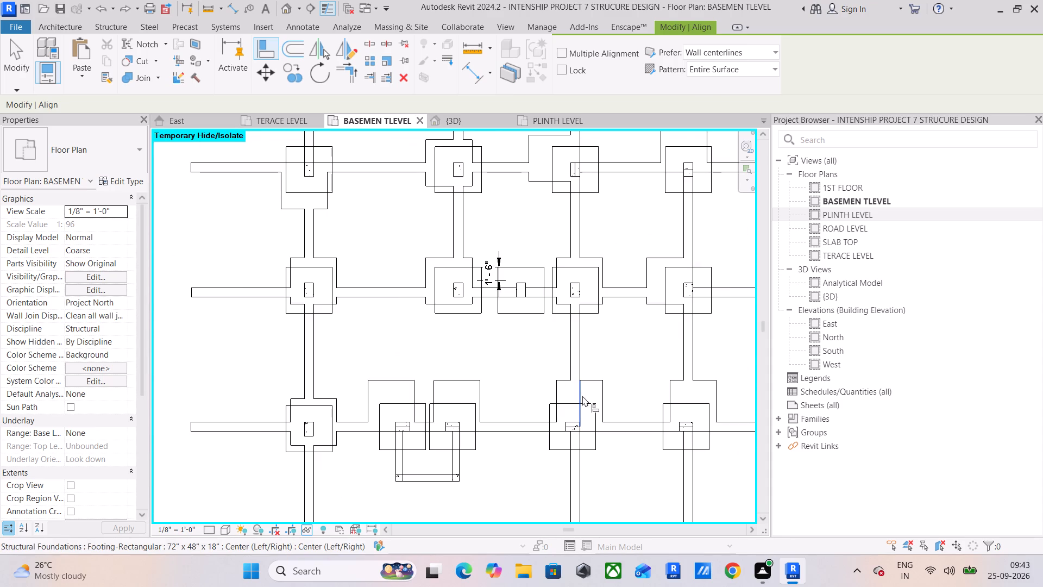
scroll(591, 408, "up", 1)
middle_click_drag(591, 408, 593, 326)
scroll(591, 325, "up", 4)
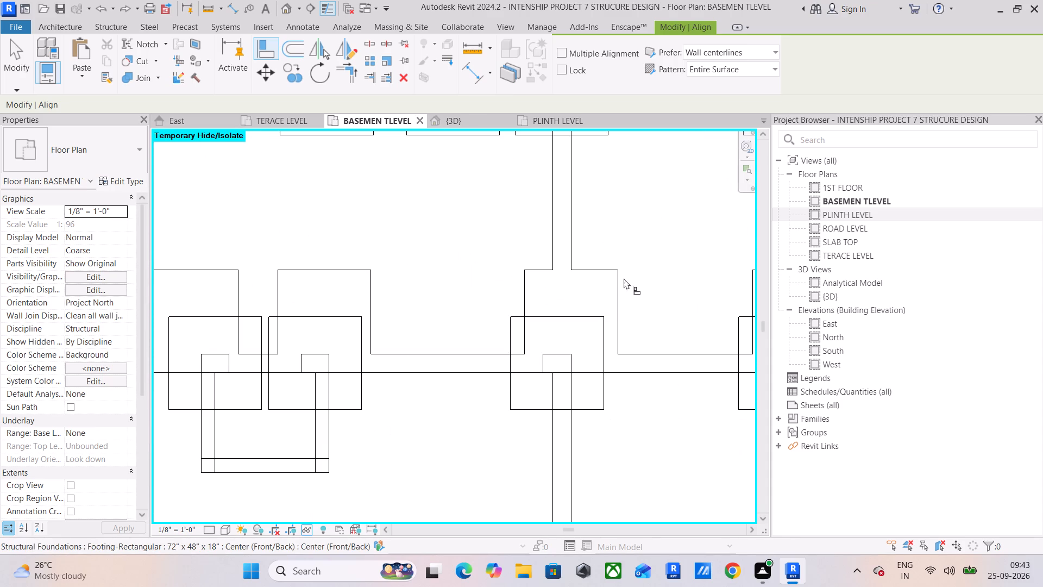
left_click(589, 313)
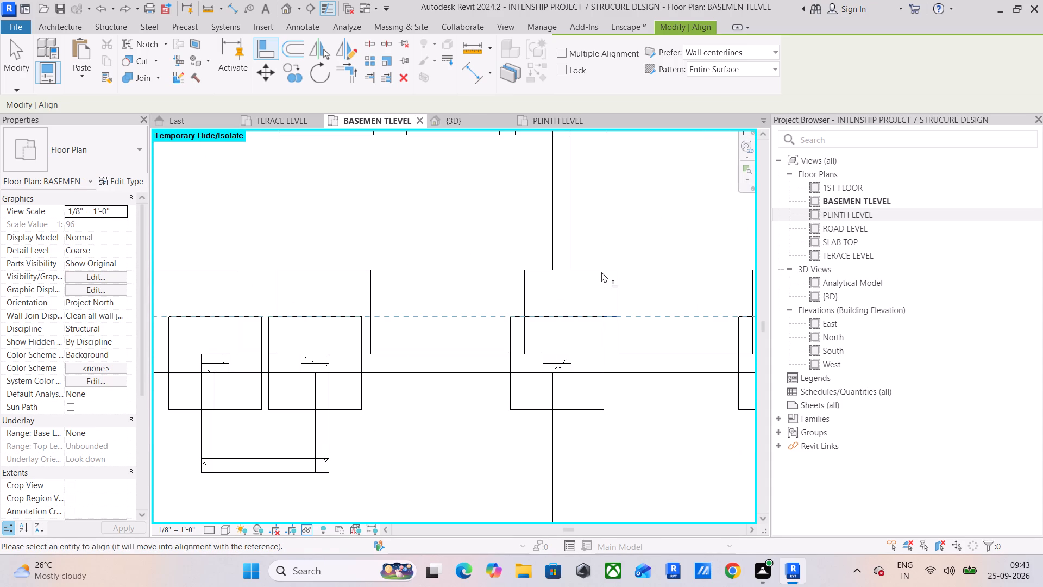
left_click(602, 269)
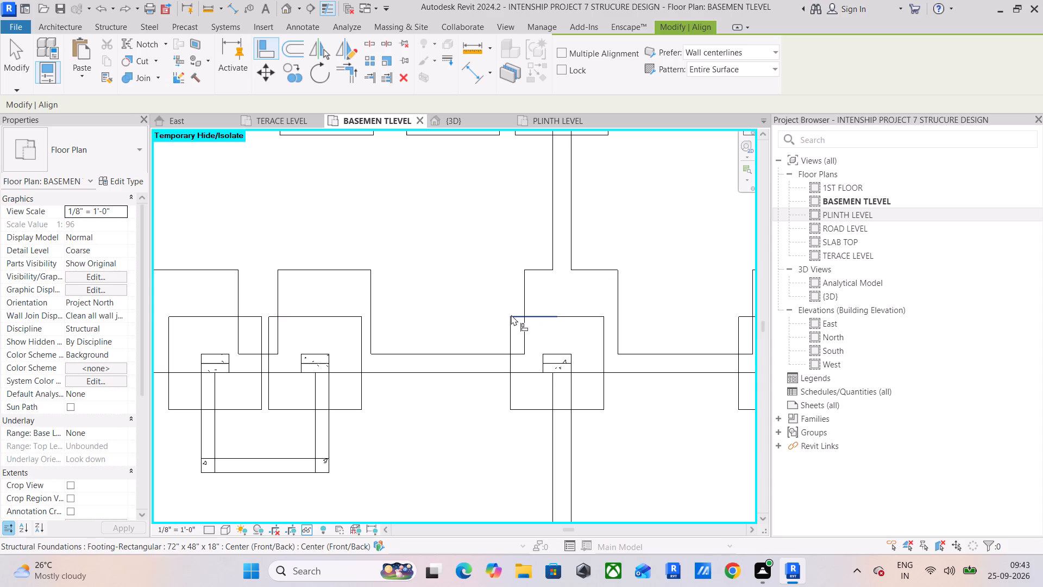
left_click(512, 315)
left_click(516, 314)
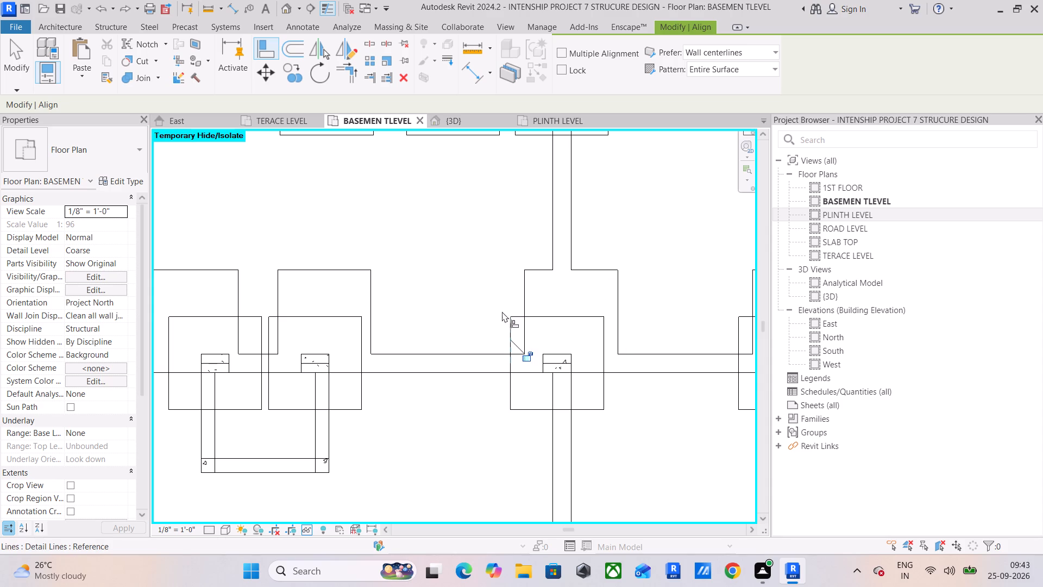
left_click(459, 301)
left_click(518, 317)
left_click(533, 267)
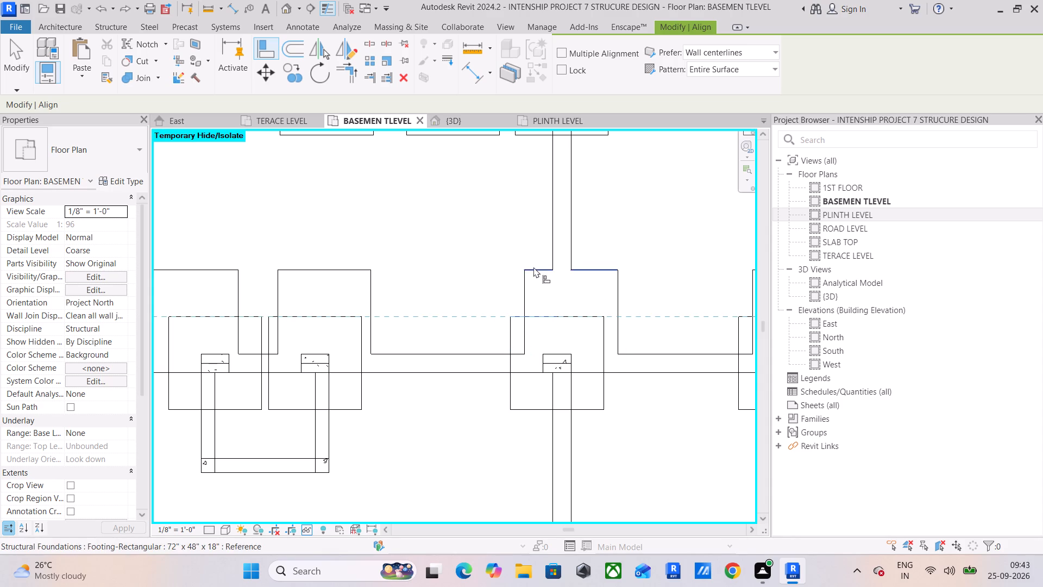
left_click(514, 338)
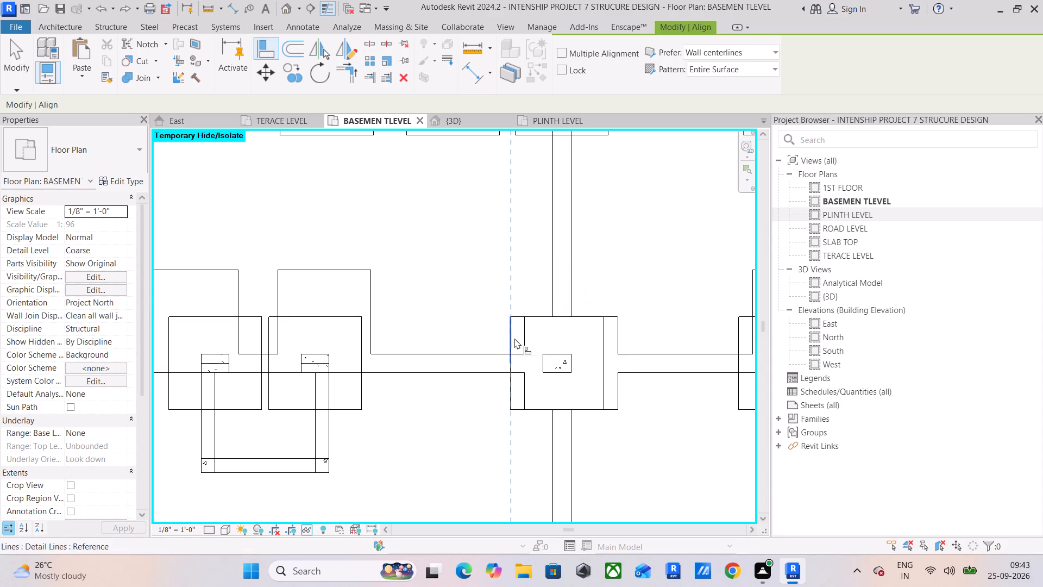
left_click(524, 338)
Align the footing at the easternmost column of the second row from the south with its outline's north and west lines.
middle_click_drag(638, 371, 346, 390)
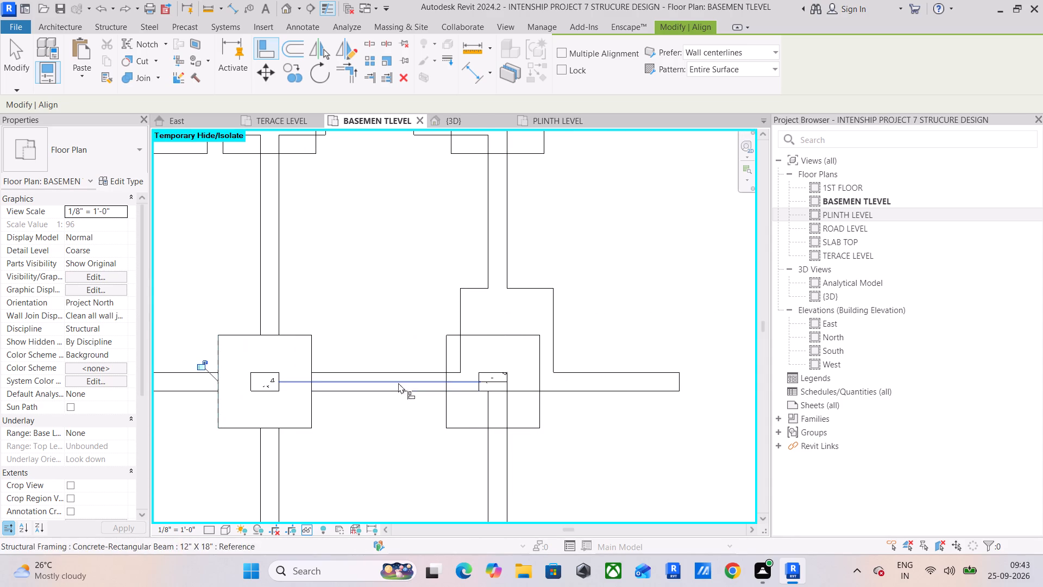
scroll(454, 332, "up", 3)
left_click(454, 332)
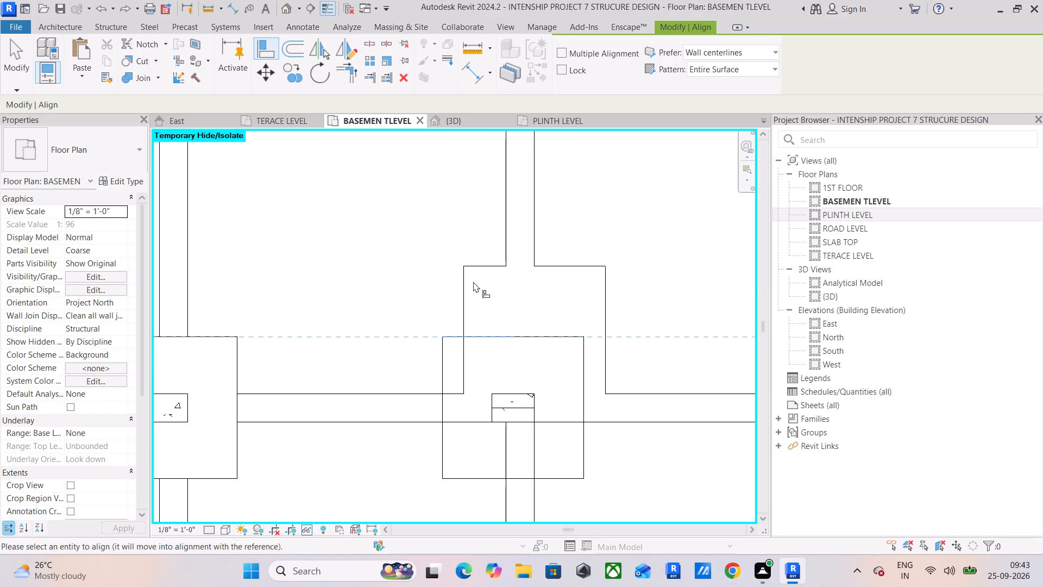
left_click(480, 266)
left_click(441, 364)
left_click(467, 361)
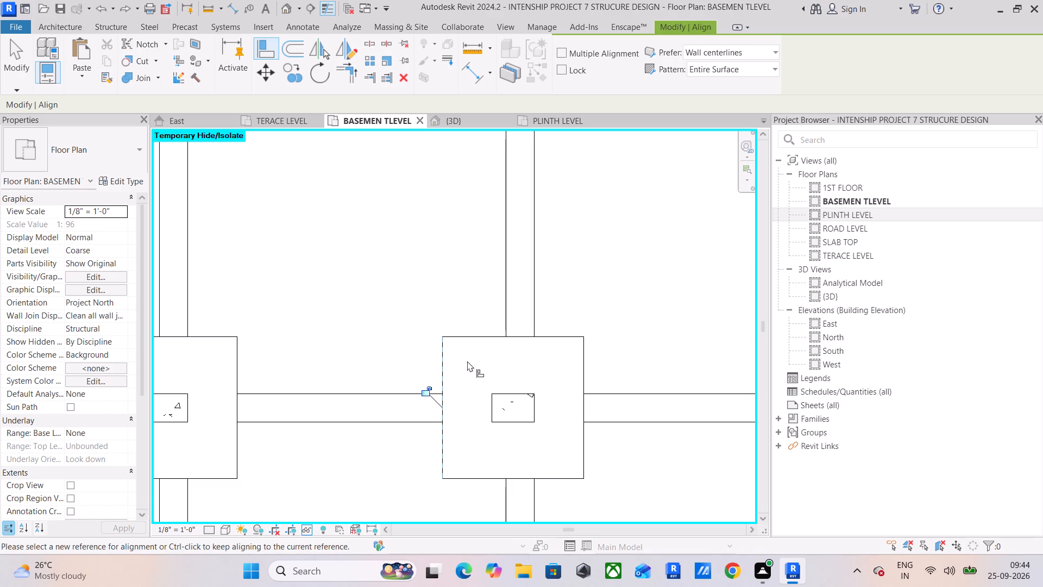
scroll(598, 413, "down", 5)
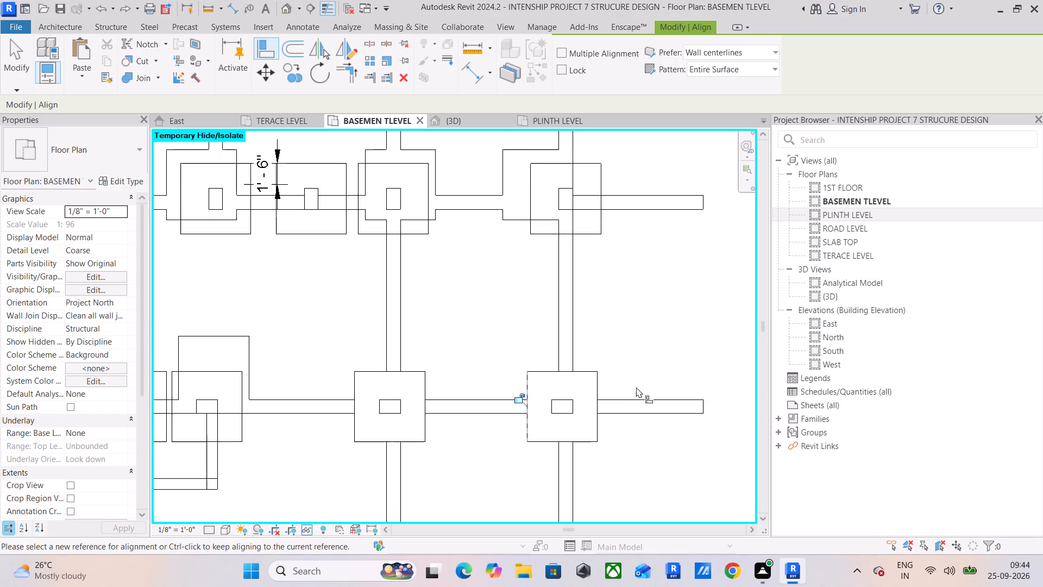
In the third row from the south, align the easternmost column's footing with its square outline's north and west lines.
middle_click_drag(643, 383, 438, 386)
middle_click_drag(358, 268, 453, 363)
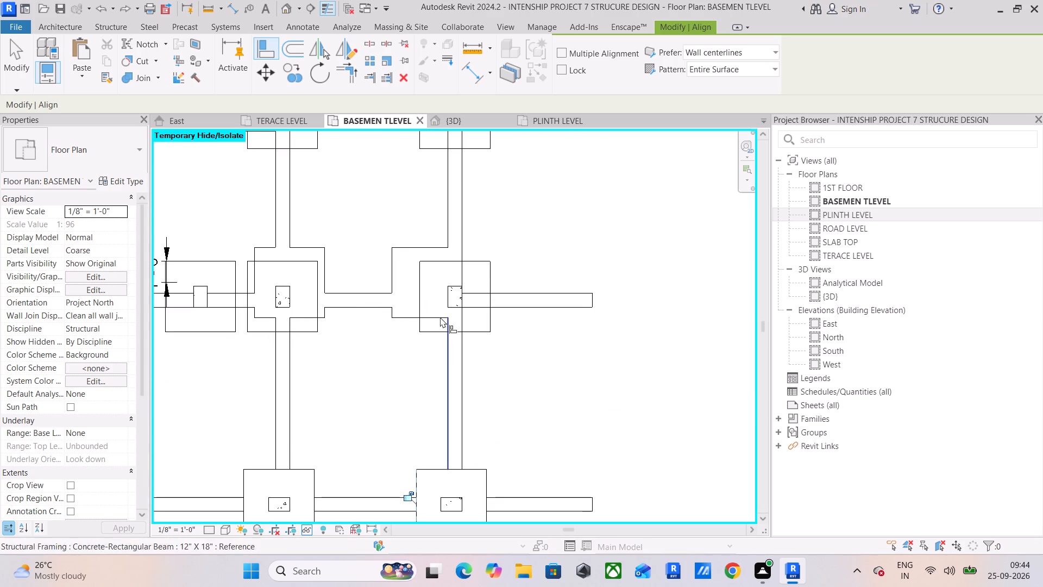
middle_click_drag(407, 273, 443, 335)
scroll(446, 324, "up", 3)
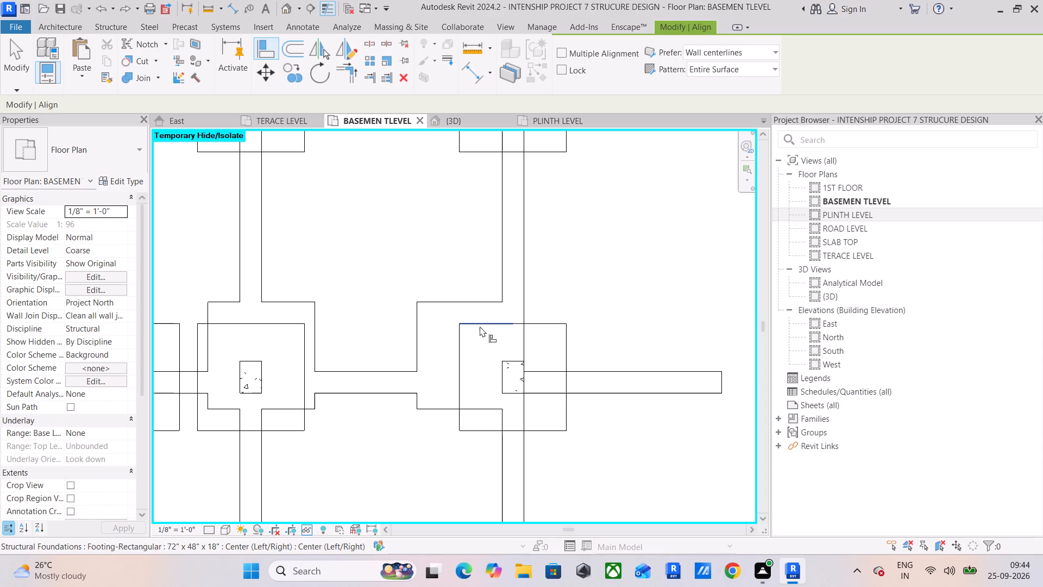
left_click(480, 326)
left_click(467, 303)
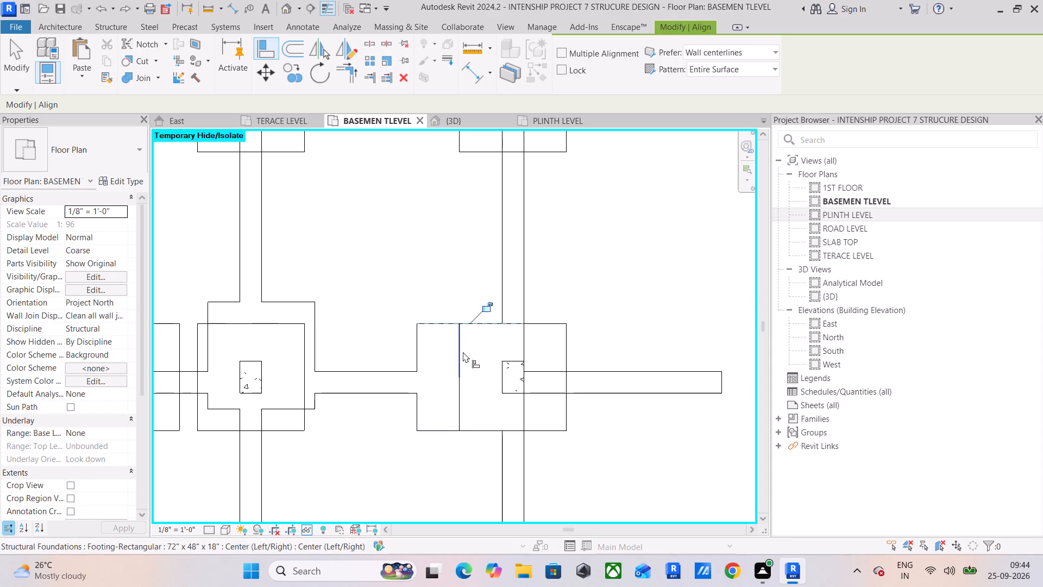
left_click(463, 352)
left_click(419, 345)
In the third row from the south, align the footing of the next column west with its outline's north and west lines.
scroll(419, 345, "down", 4)
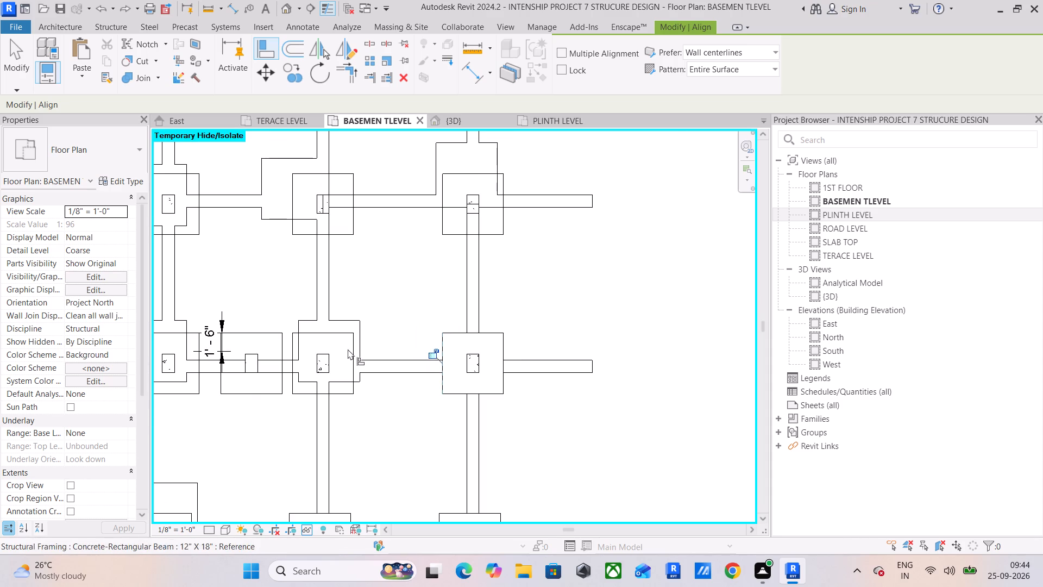
middle_click_drag(309, 335, 416, 359)
scroll(406, 344, "up", 4)
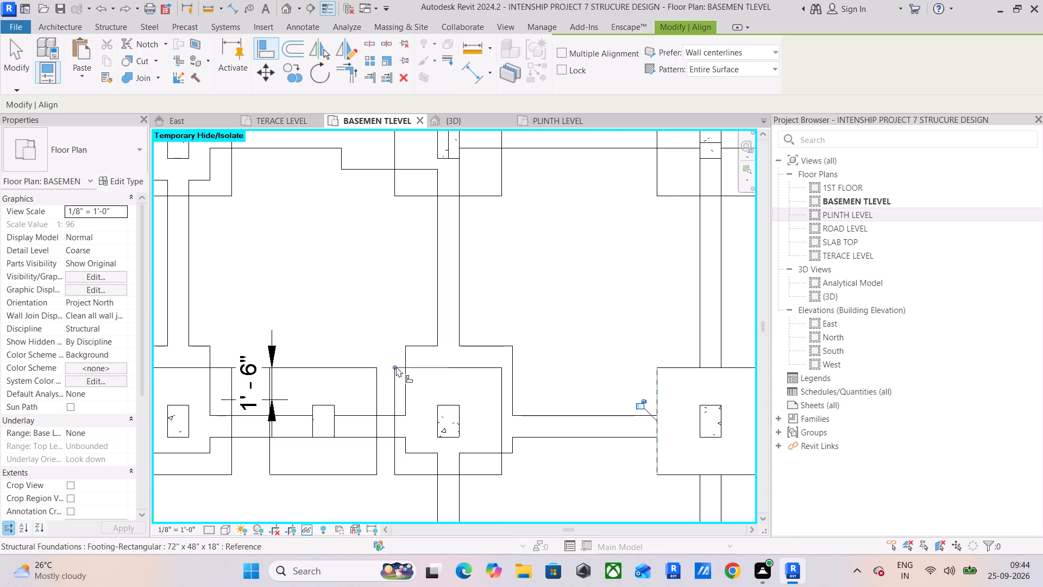
scroll(398, 369, "up", 4)
left_click(402, 366)
left_click(433, 326)
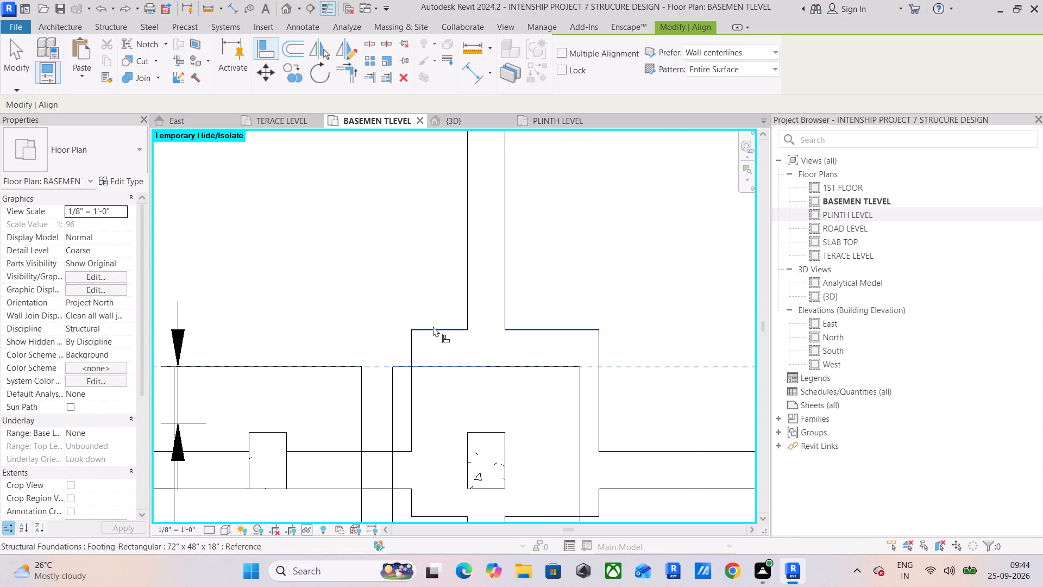
left_click(394, 400)
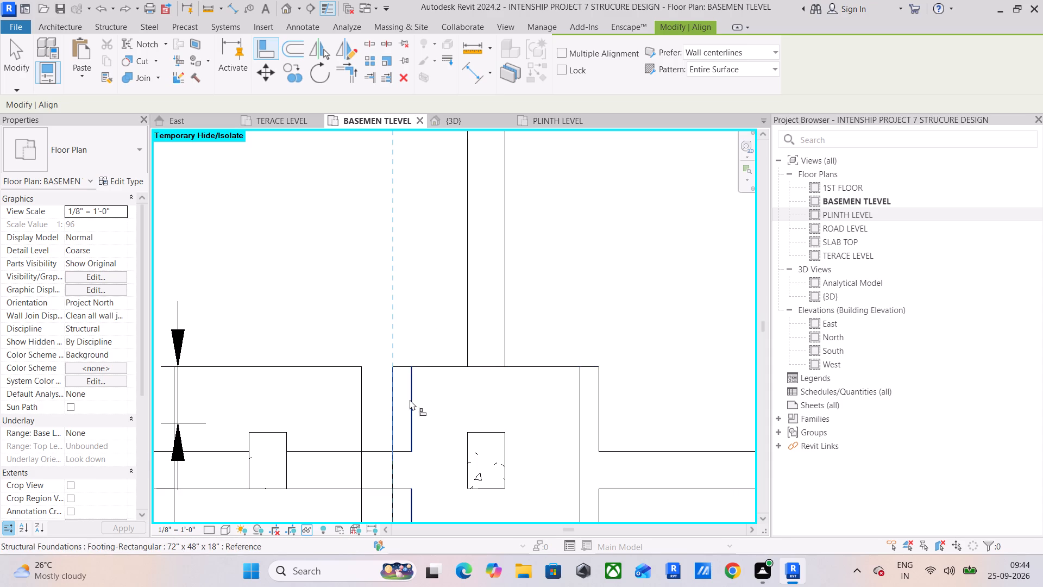
left_click(410, 399)
Align the footing of the second column from the west in the third row with its outline's north and west lines.
scroll(410, 399, "down", 4)
middle_click_drag(410, 399, 585, 355)
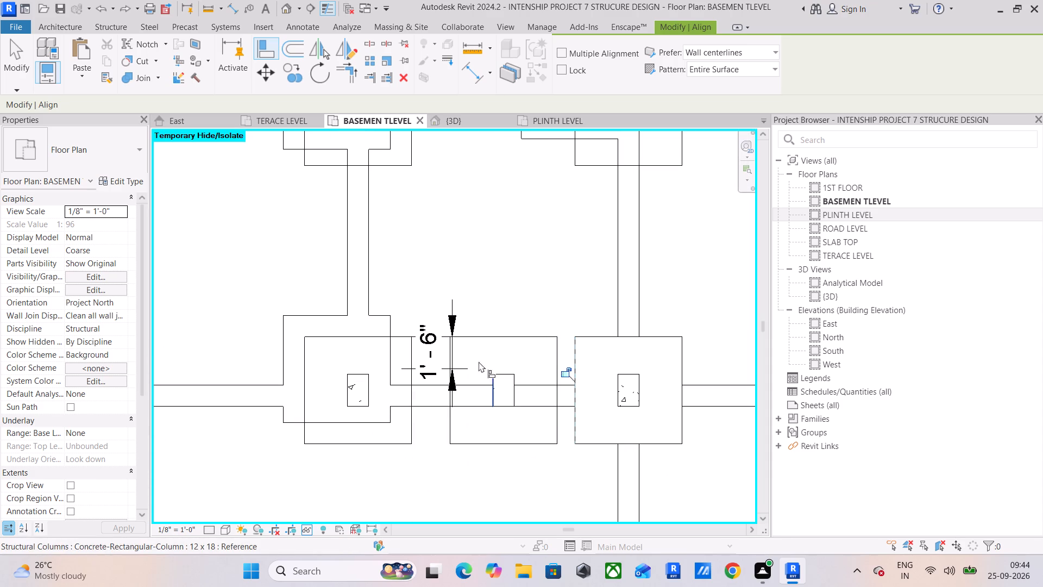
left_click(312, 337)
left_click(316, 320)
left_click(305, 363)
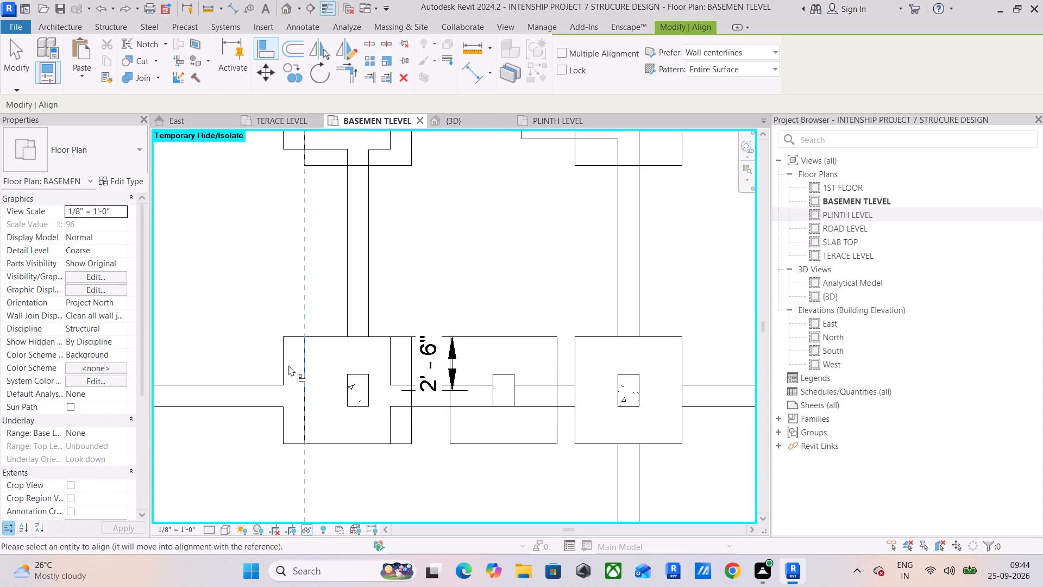
left_click(287, 366)
Align the westernmost column's footing in the third row with the north and west lines of its square outline.
scroll(286, 359, "down", 5)
middle_click_drag(294, 359, 503, 359)
scroll(323, 348, "up", 9)
left_click(339, 350)
left_click(373, 309)
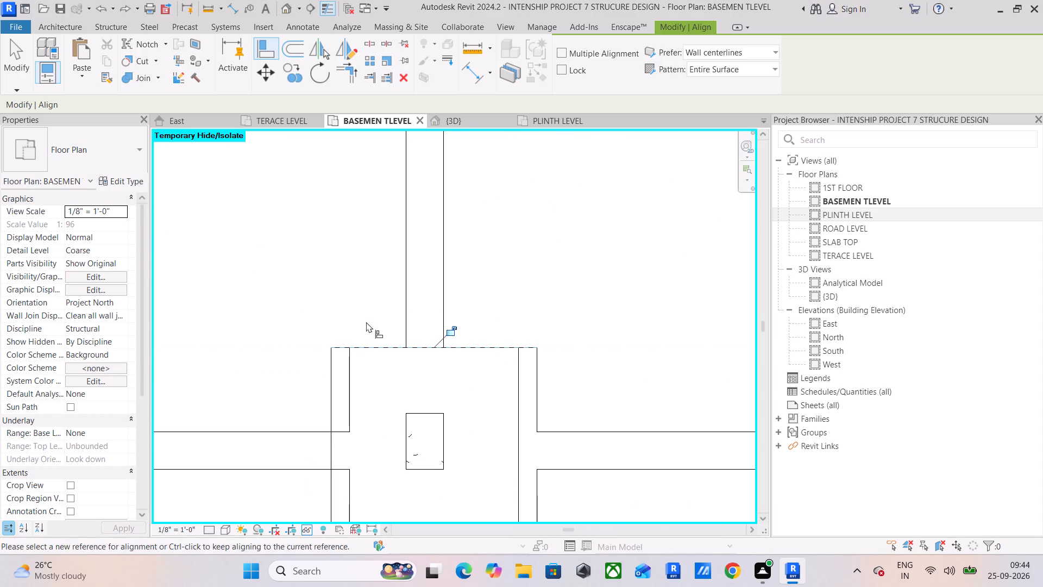
left_click(332, 377)
left_click(353, 376)
In the northernmost row, align the westernmost column's footing with the south and west lines of its square outline.
scroll(354, 366, "down", 6)
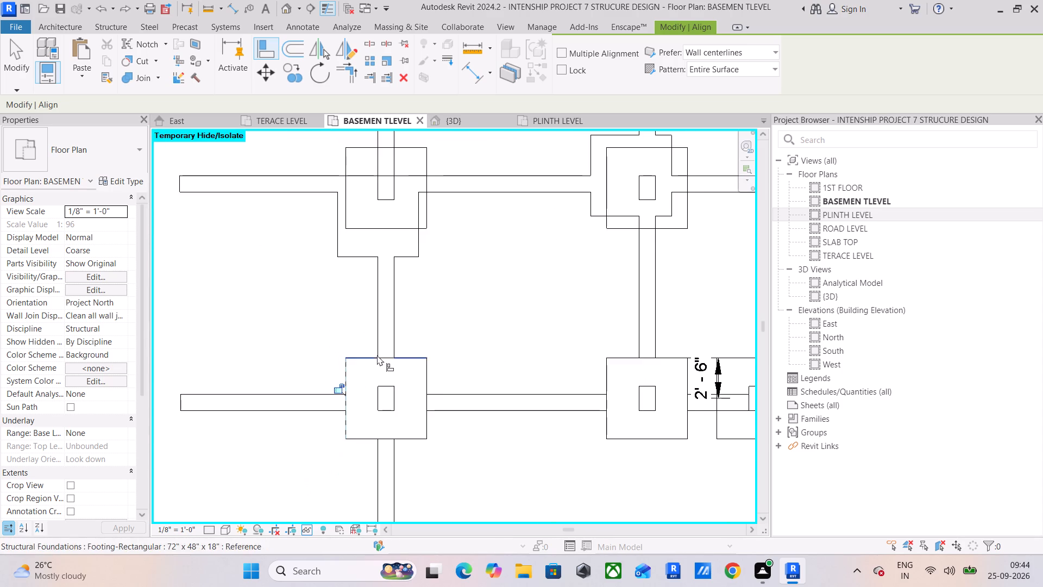
middle_click_drag(377, 355, 381, 489)
left_click(358, 278)
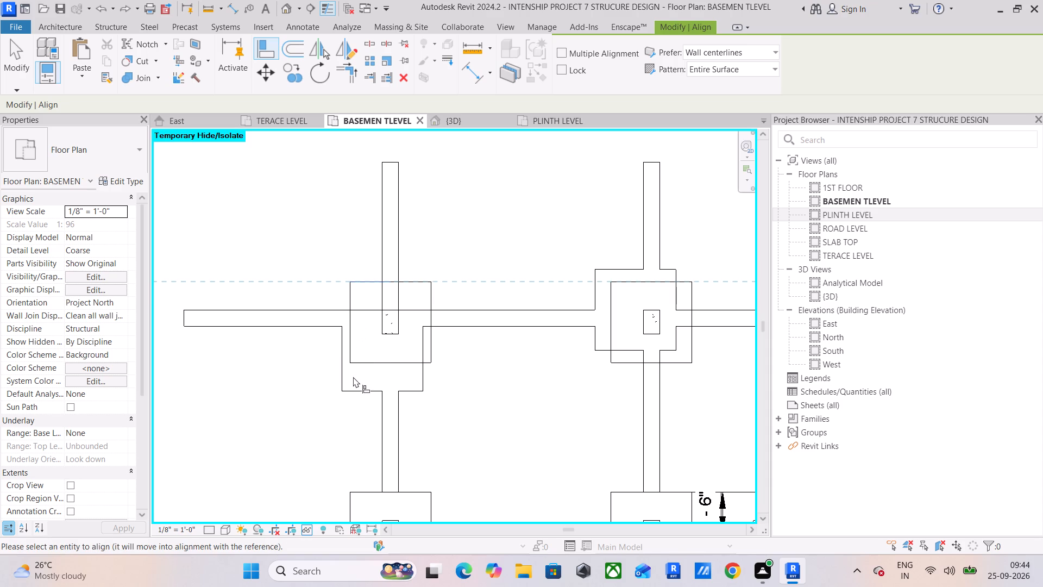
key("Escape")
left_click(261, 50)
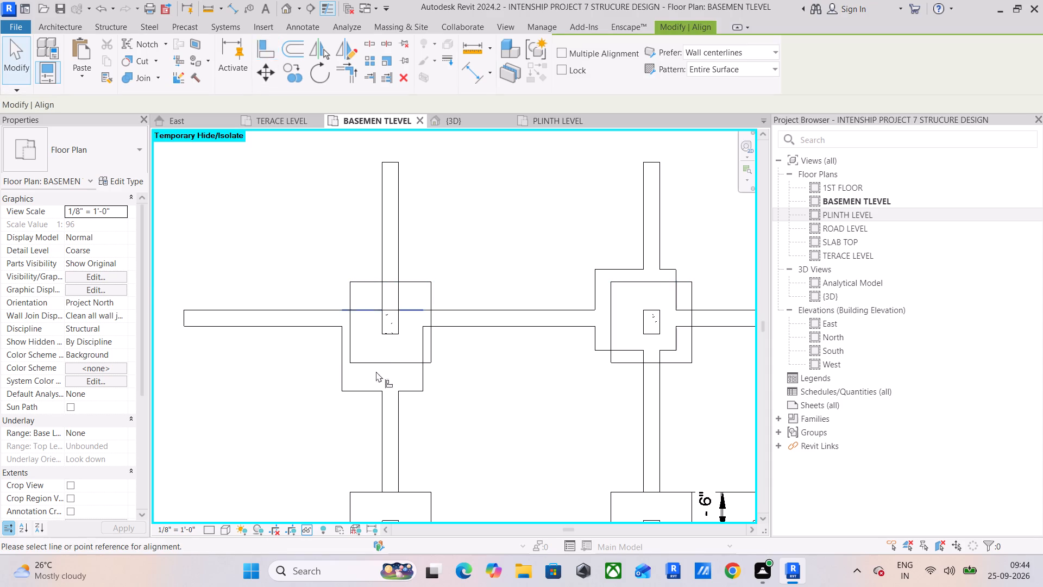
left_click(368, 360)
left_click(359, 389)
left_click(354, 344)
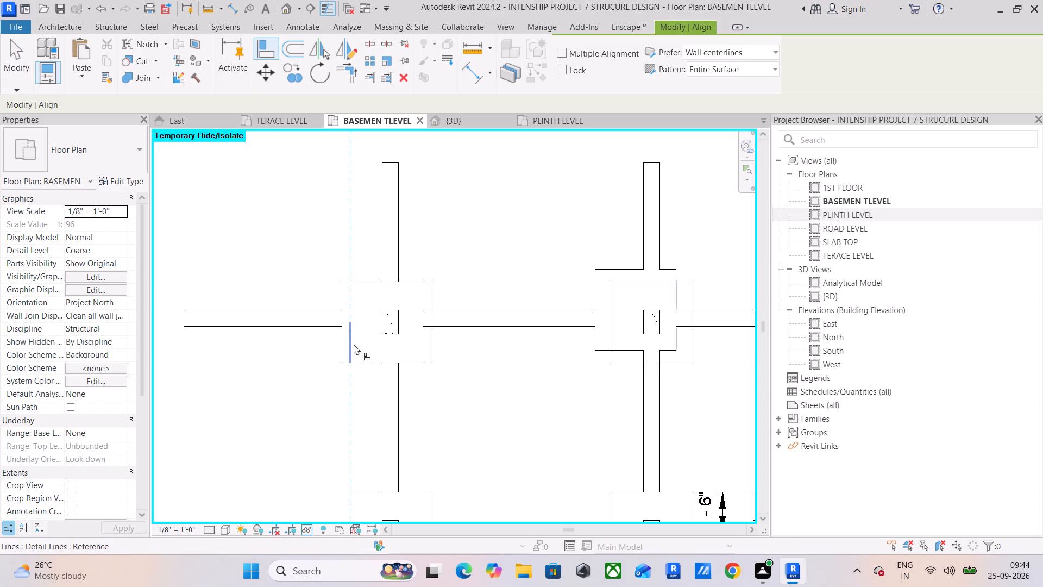
left_click(341, 349)
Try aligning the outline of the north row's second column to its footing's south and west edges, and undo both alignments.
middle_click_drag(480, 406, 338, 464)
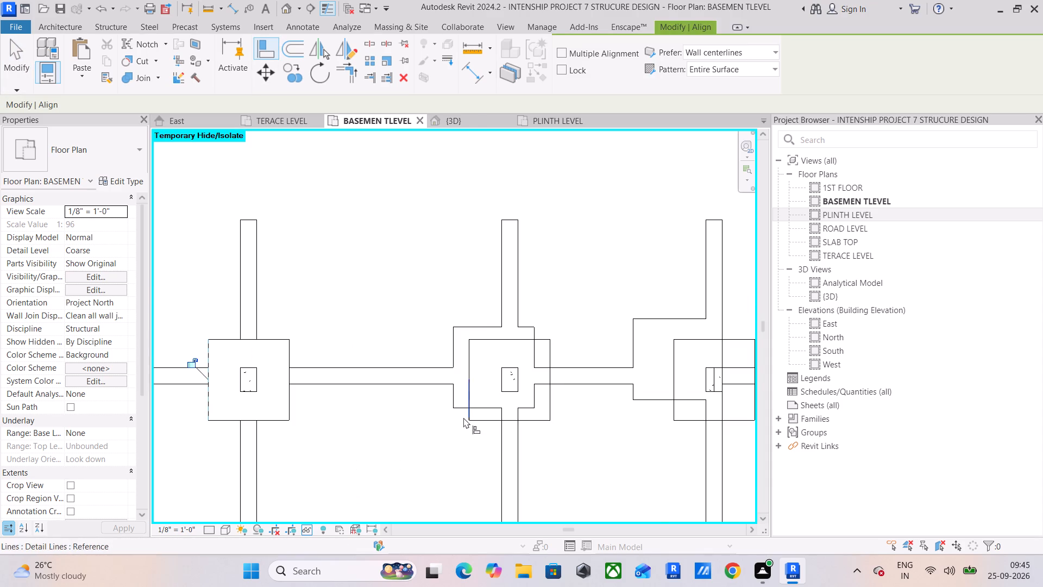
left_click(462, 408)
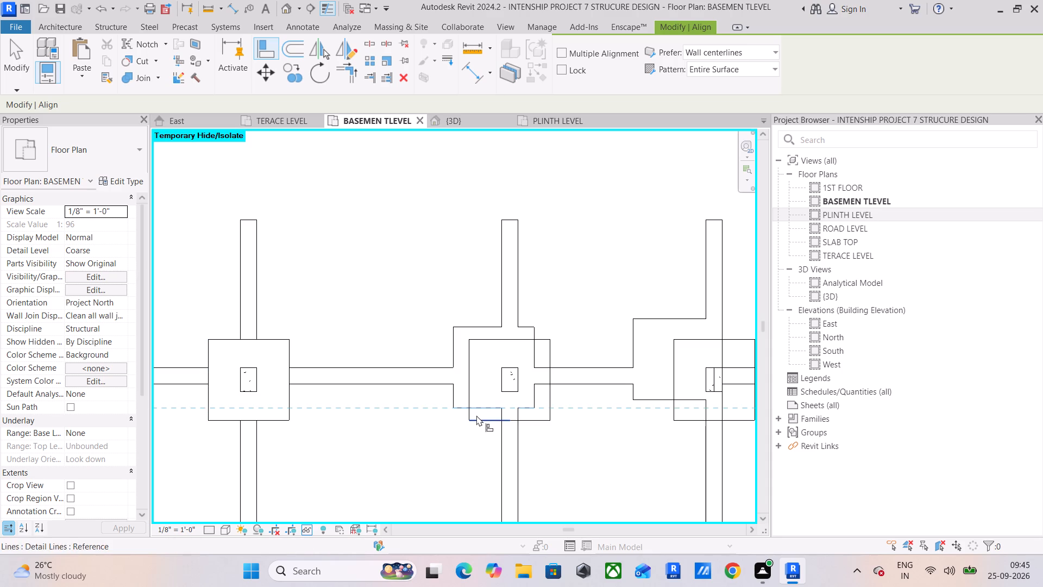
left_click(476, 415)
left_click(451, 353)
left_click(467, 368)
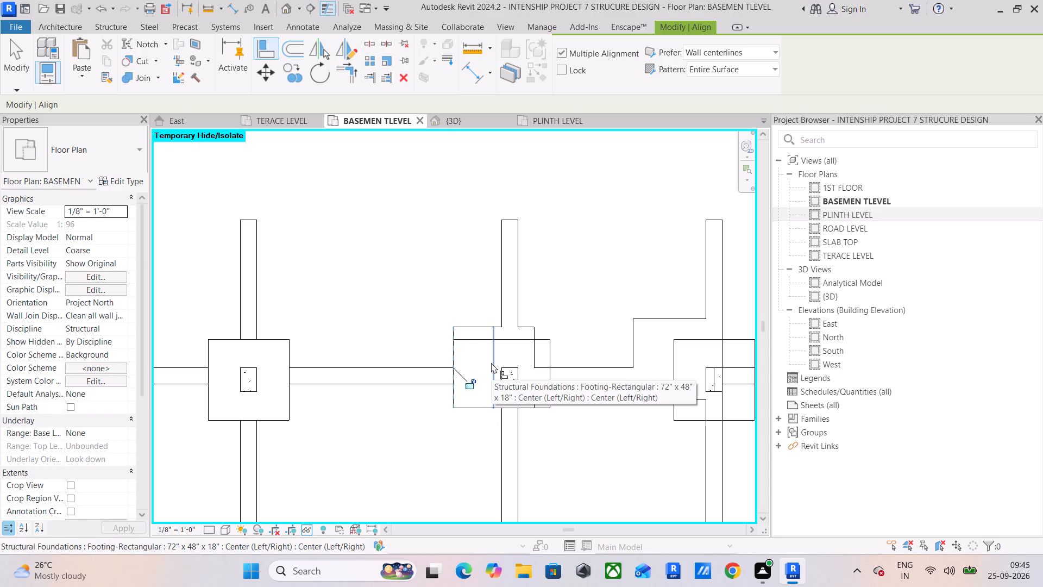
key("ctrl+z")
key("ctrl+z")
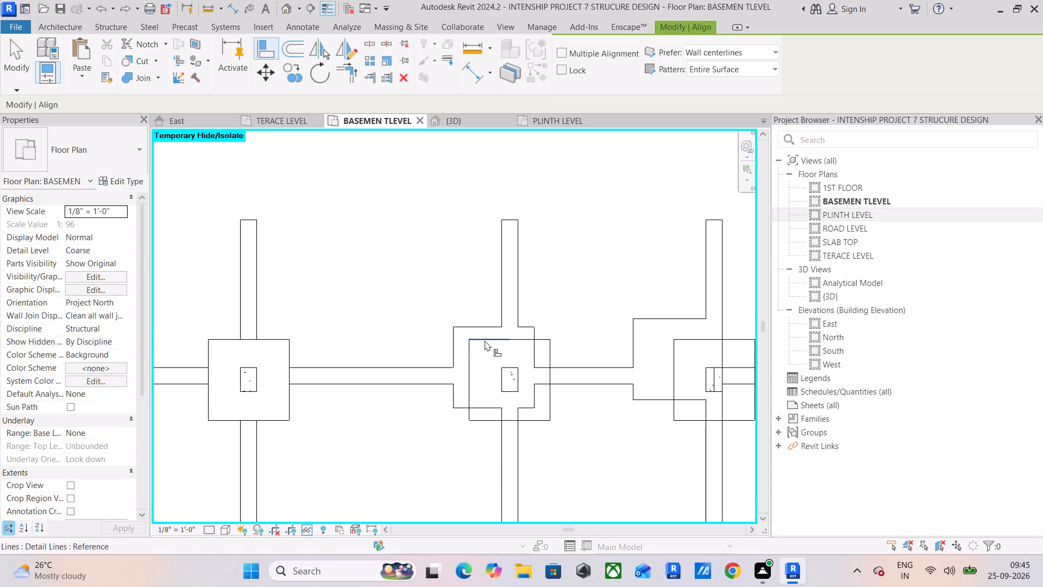
Align the footing of the north row's second column from the west with its outline's north and west lines.
left_click(485, 340)
left_click(481, 332)
left_click(471, 359)
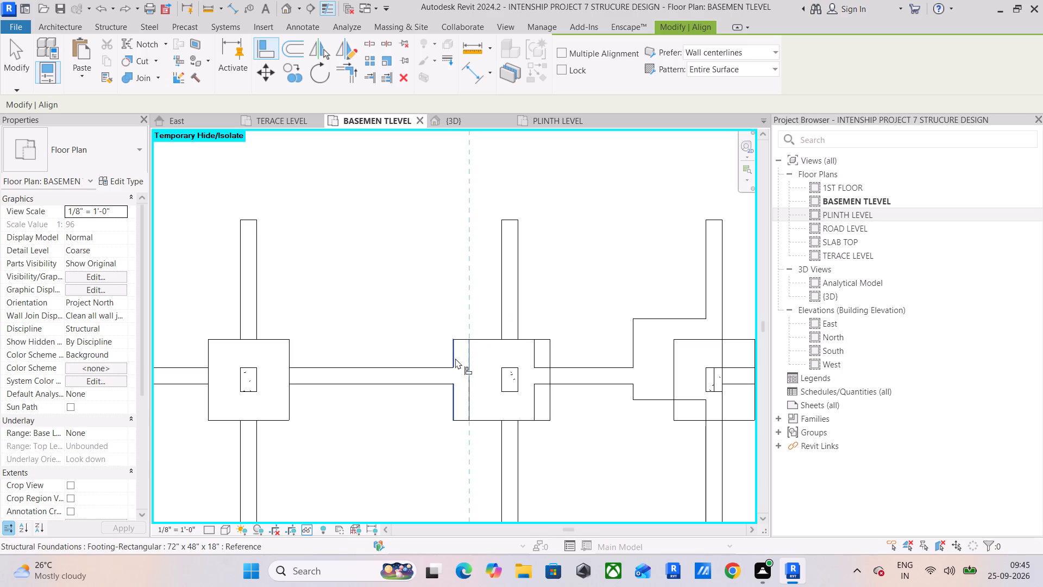
left_click(455, 358)
Align the footing of the north row's third column from the west with its outline's west and north lines.
middle_click_drag(533, 394, 349, 396)
left_click(489, 360)
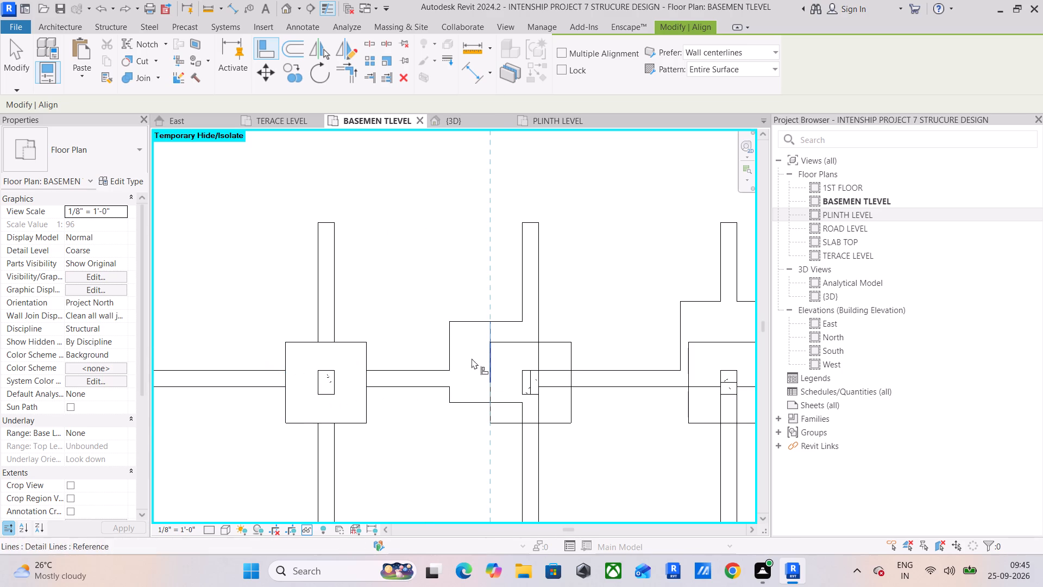
left_click(449, 343)
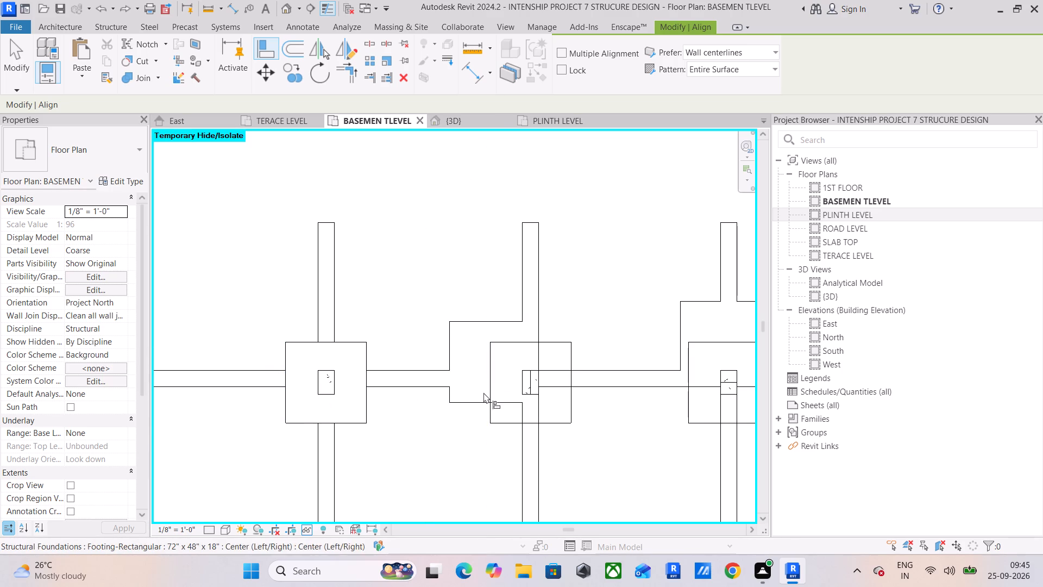
left_click(489, 410)
left_click(447, 393)
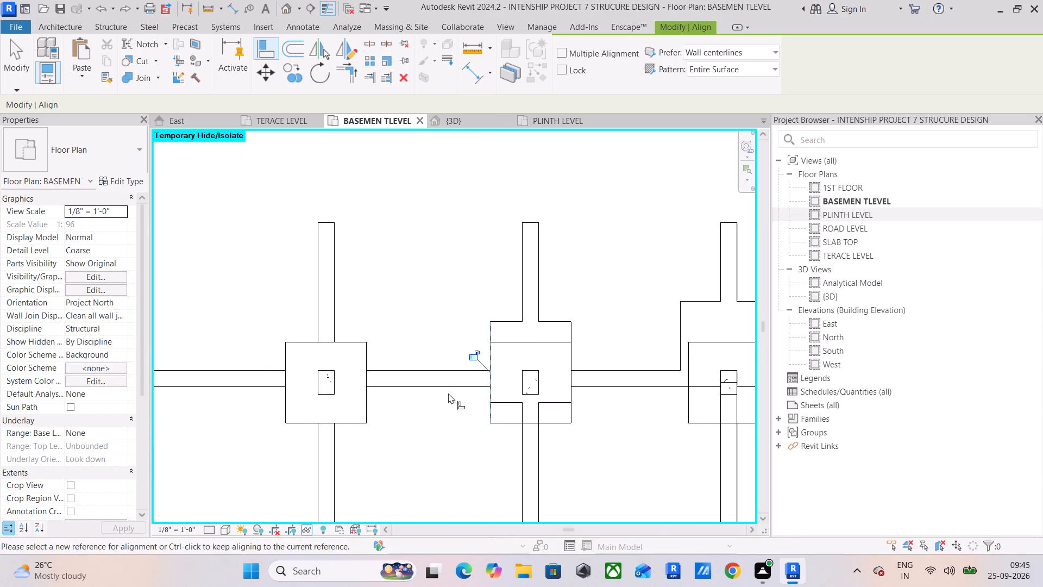
left_click(512, 342)
left_click(505, 326)
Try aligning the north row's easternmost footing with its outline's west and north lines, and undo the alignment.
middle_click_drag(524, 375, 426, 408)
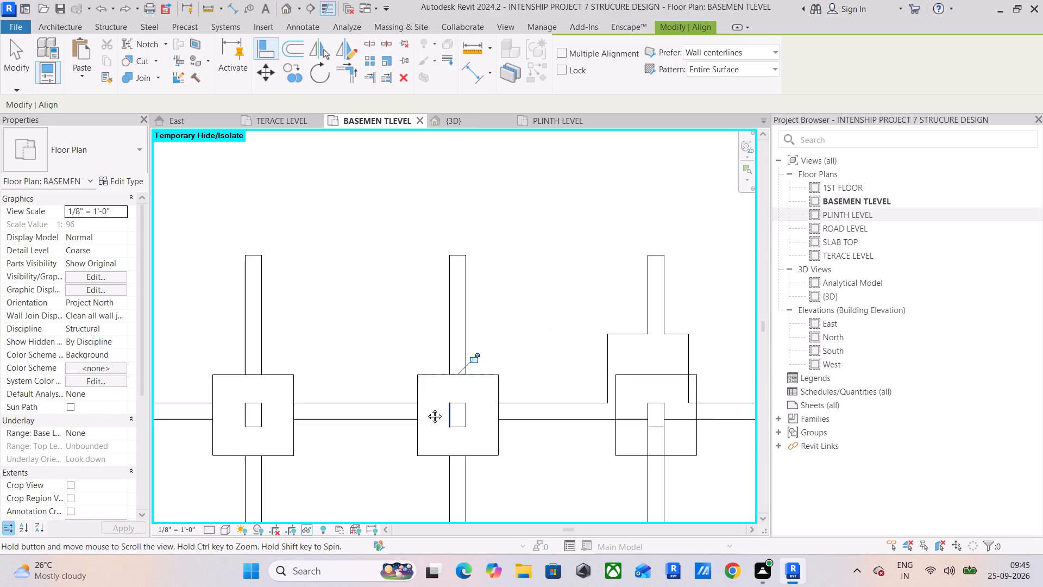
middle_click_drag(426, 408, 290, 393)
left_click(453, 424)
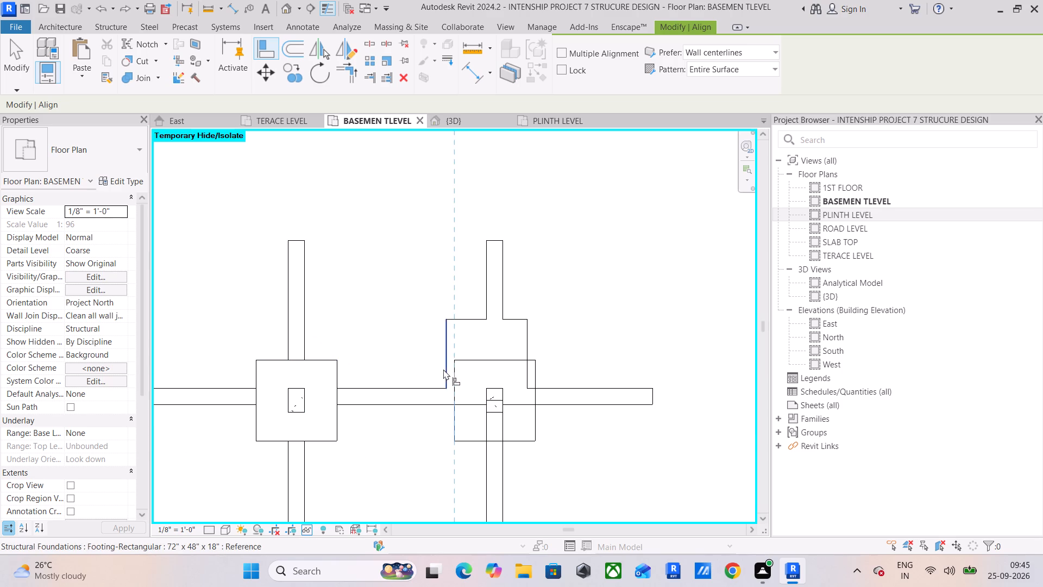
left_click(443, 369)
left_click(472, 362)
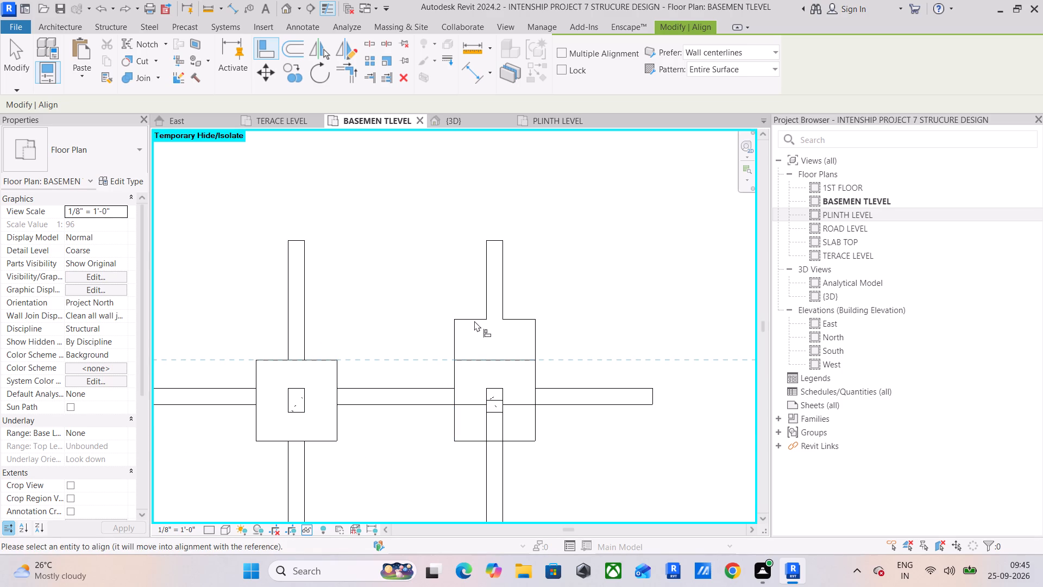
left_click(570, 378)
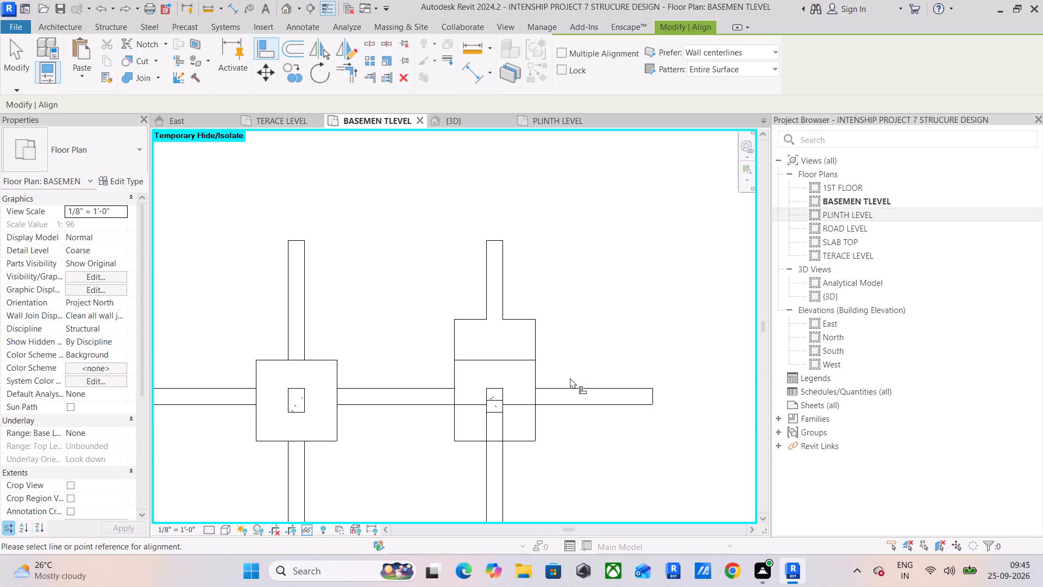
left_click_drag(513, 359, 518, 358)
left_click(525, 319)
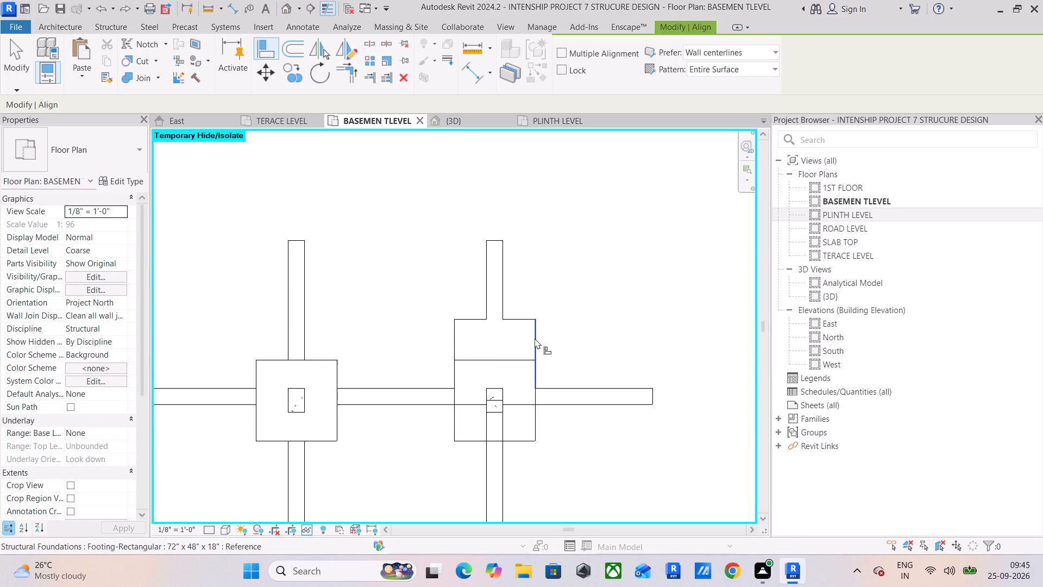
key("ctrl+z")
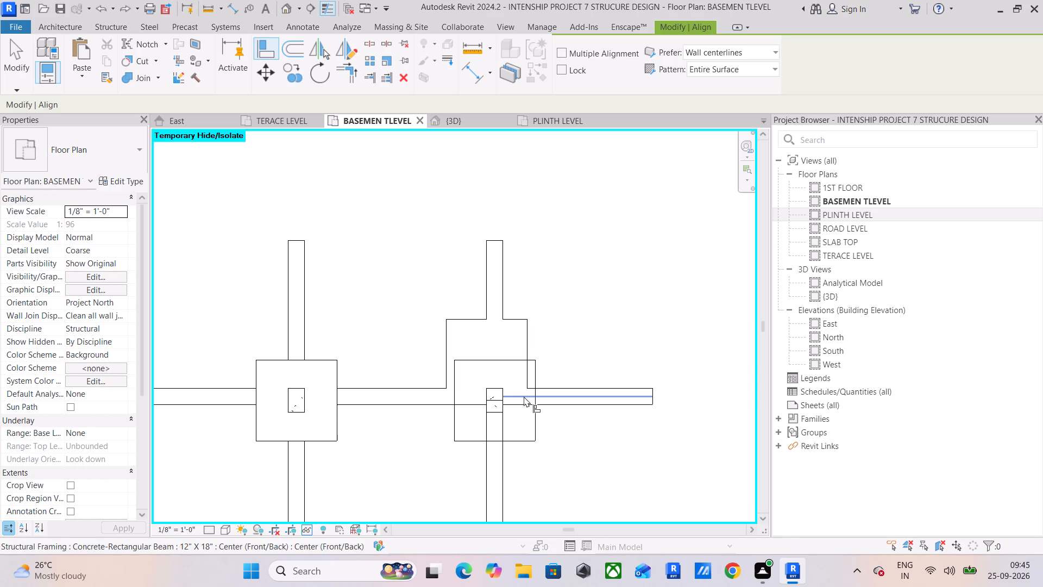
Align the north row's easternmost footing with the north and west lines of its square outline.
scroll(531, 364, "up", 3)
left_click(532, 358)
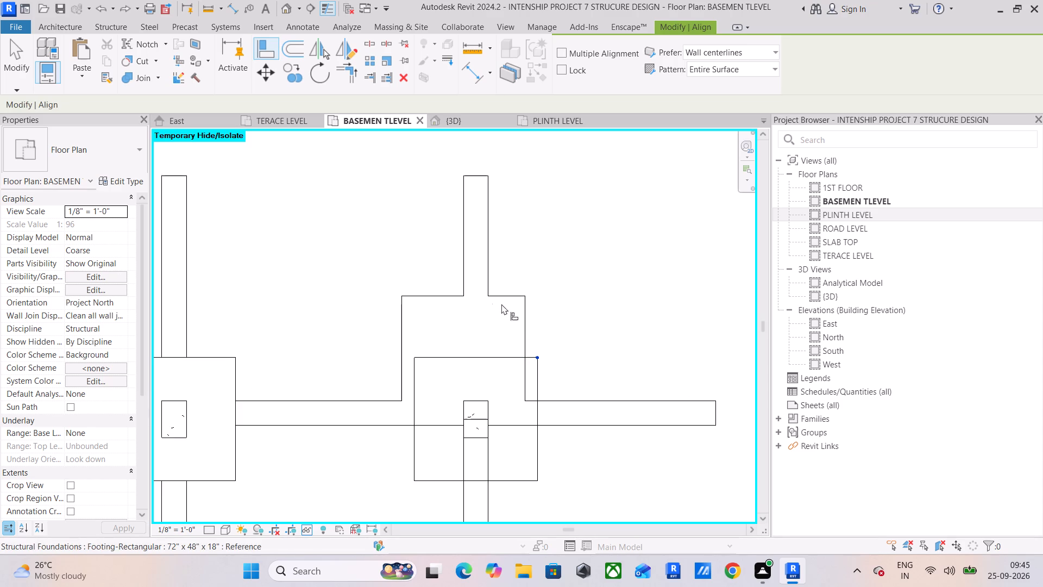
left_click(501, 296)
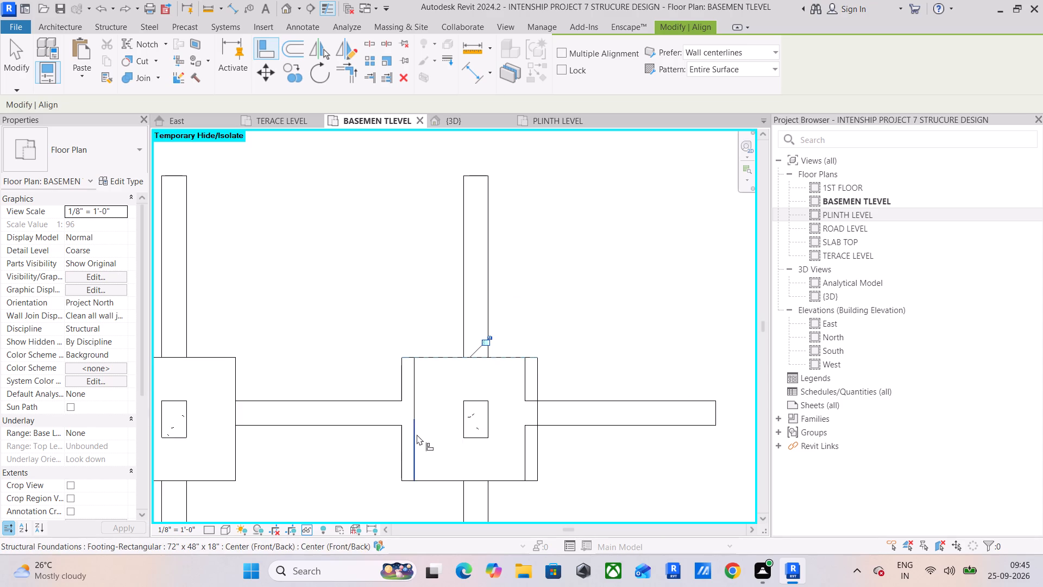
left_click(417, 434)
left_click(398, 449)
Align the eastern footing of the closely spaced pair in the third row from the north with its outline's north and west lines.
scroll(462, 472, "down", 4)
middle_click_drag(497, 366, 498, 358)
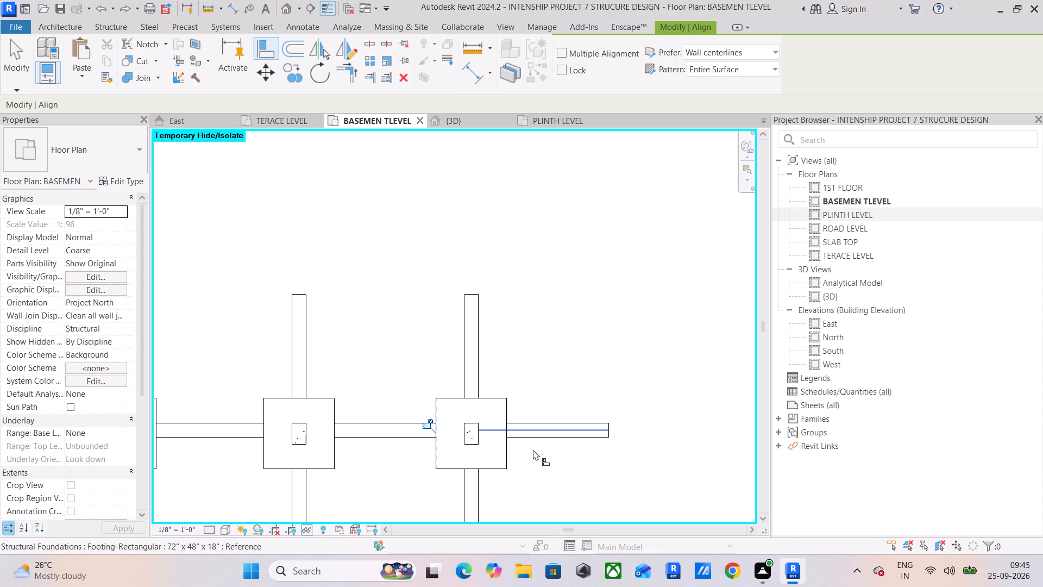
scroll(570, 365, "down", 7)
middle_click_drag(563, 361, 555, 239)
scroll(406, 347, "up", 1)
middle_click_drag(409, 347, 508, 284)
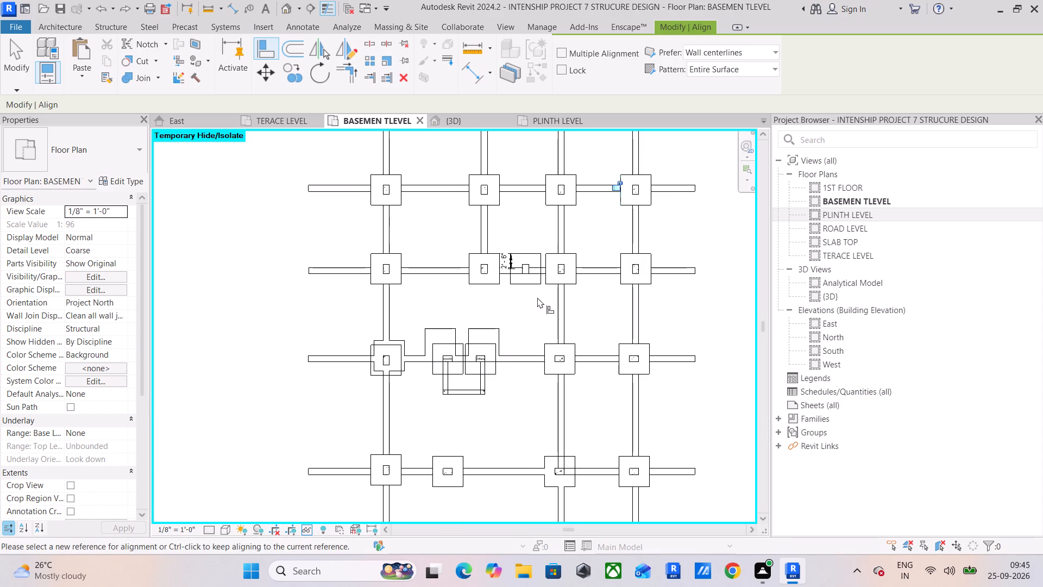
scroll(524, 274, "up", 4)
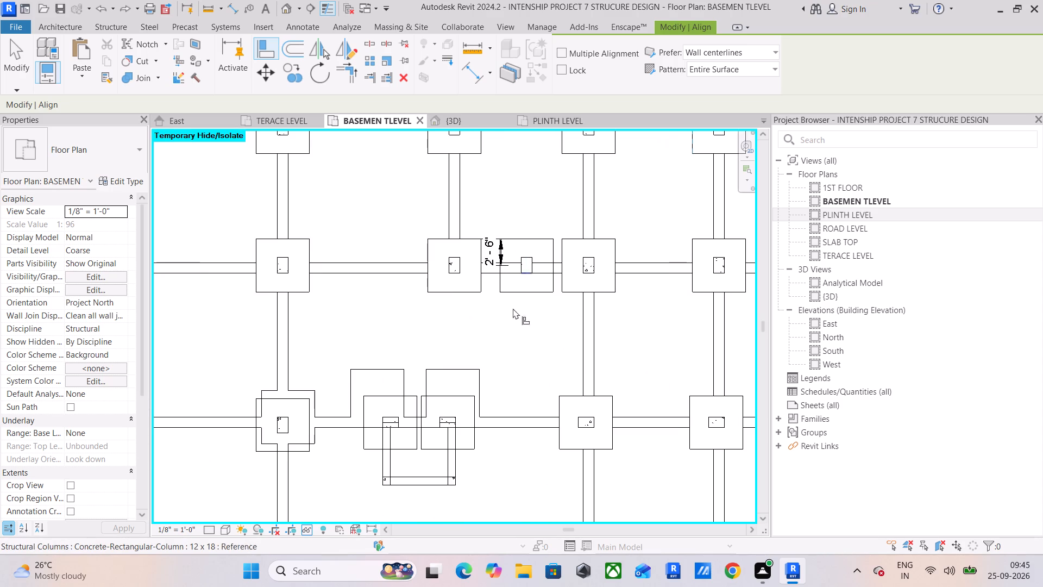
middle_click_drag(485, 344, 533, 242)
scroll(533, 242, "up", 1)
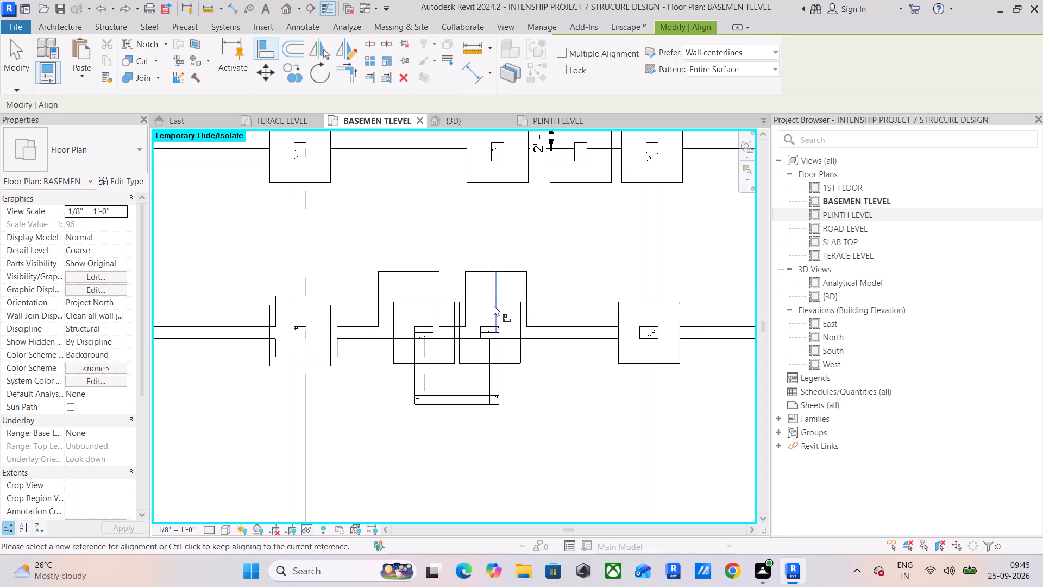
scroll(494, 305, "up", 4)
scroll(438, 296, "up", 4)
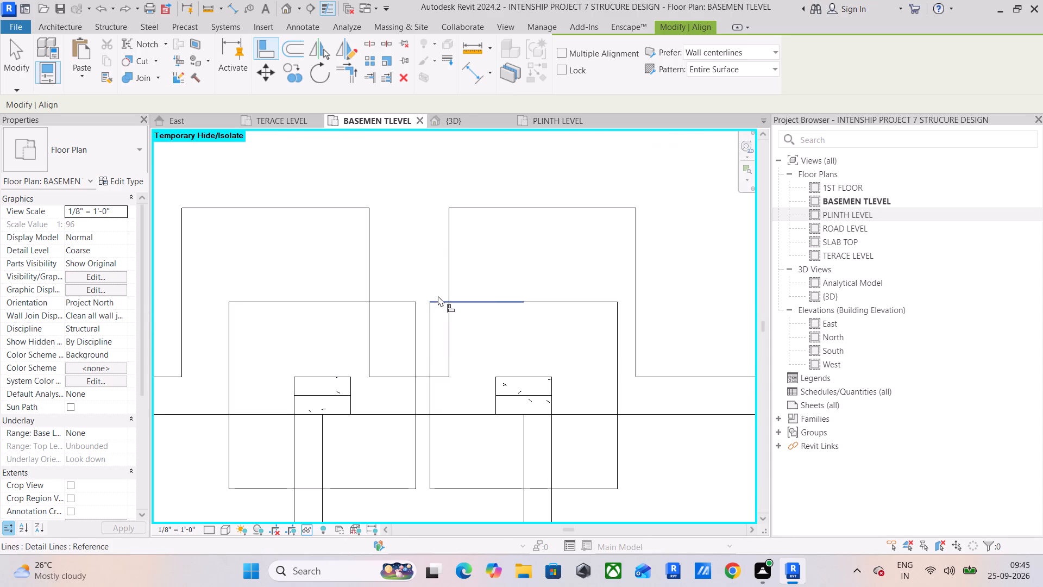
left_click(438, 297)
left_click(466, 205)
left_click(430, 335)
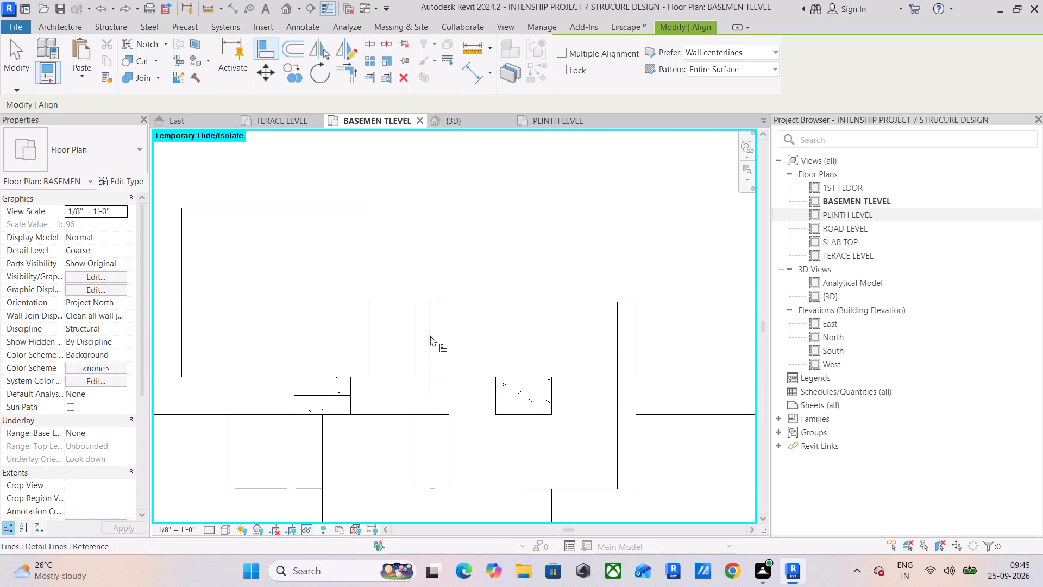
left_click(447, 335)
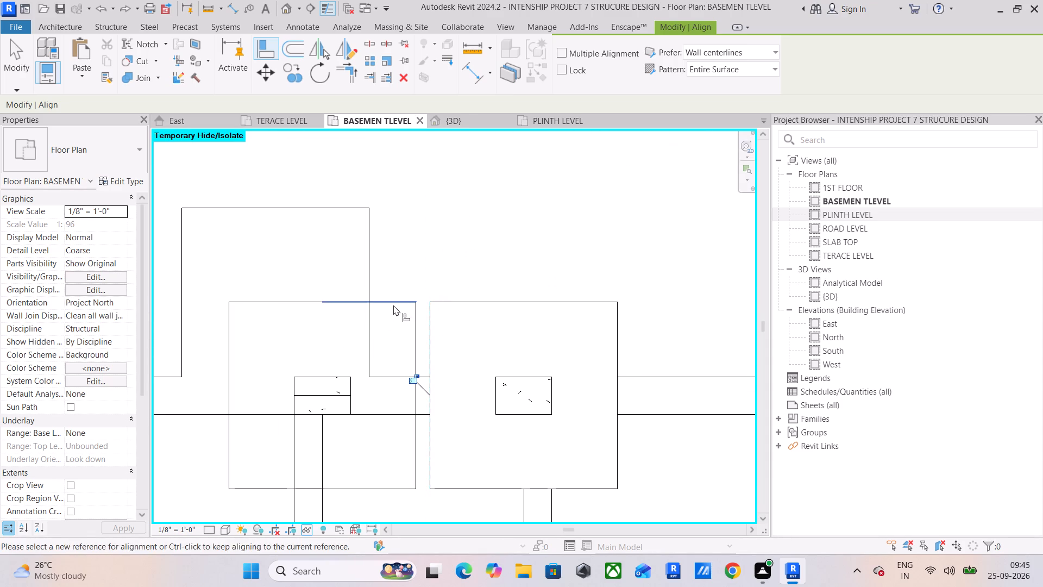
Align the western footing of the same pair with its outline's north and east lines.
left_click(393, 305)
left_click(351, 205)
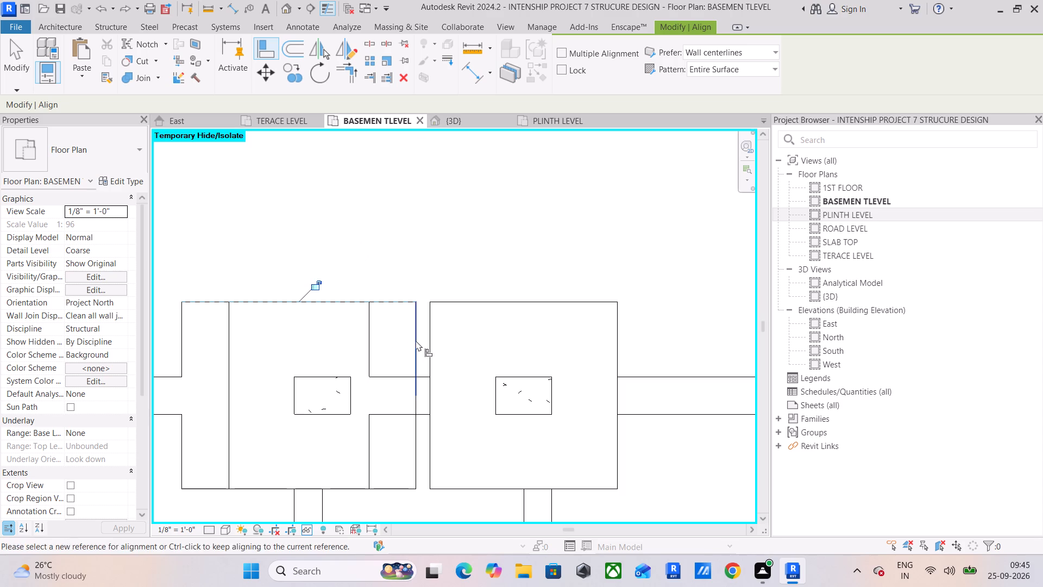
left_click(418, 345)
left_click(372, 345)
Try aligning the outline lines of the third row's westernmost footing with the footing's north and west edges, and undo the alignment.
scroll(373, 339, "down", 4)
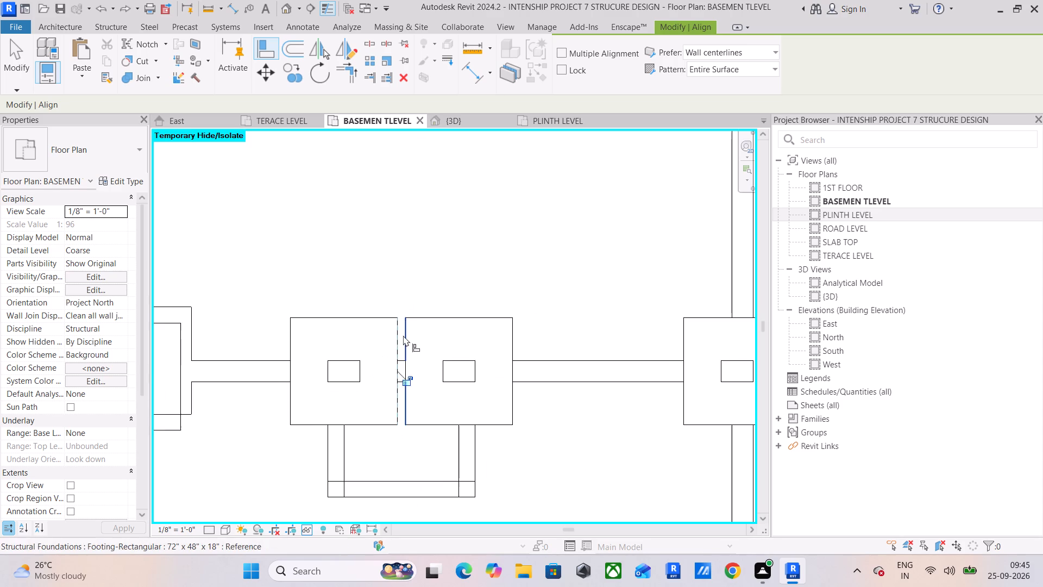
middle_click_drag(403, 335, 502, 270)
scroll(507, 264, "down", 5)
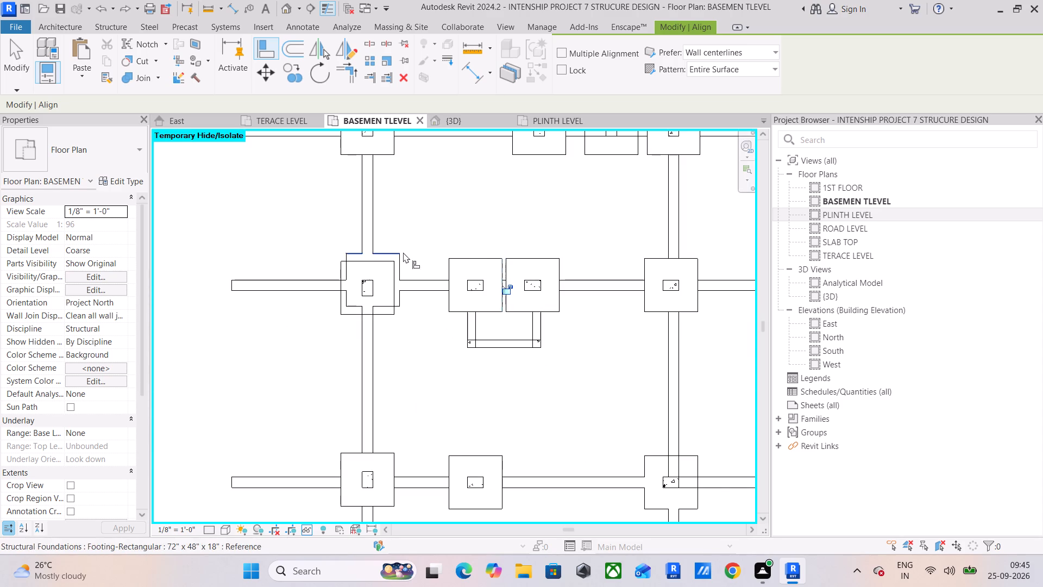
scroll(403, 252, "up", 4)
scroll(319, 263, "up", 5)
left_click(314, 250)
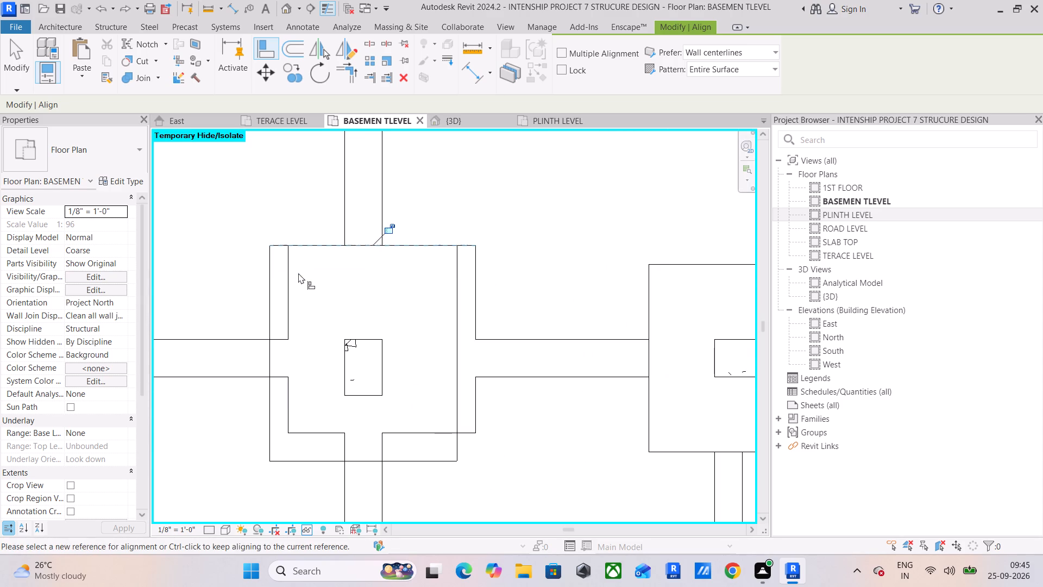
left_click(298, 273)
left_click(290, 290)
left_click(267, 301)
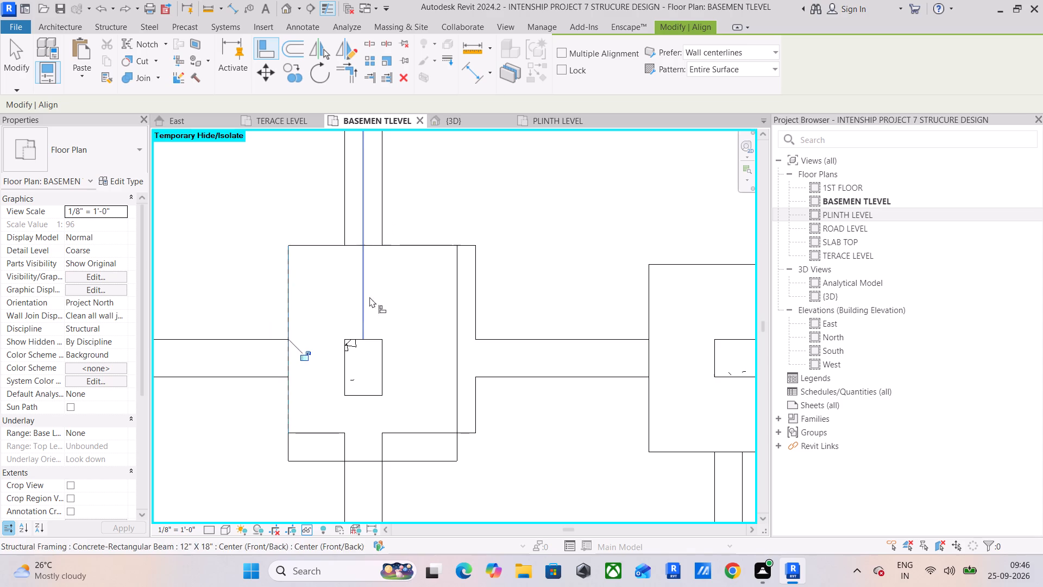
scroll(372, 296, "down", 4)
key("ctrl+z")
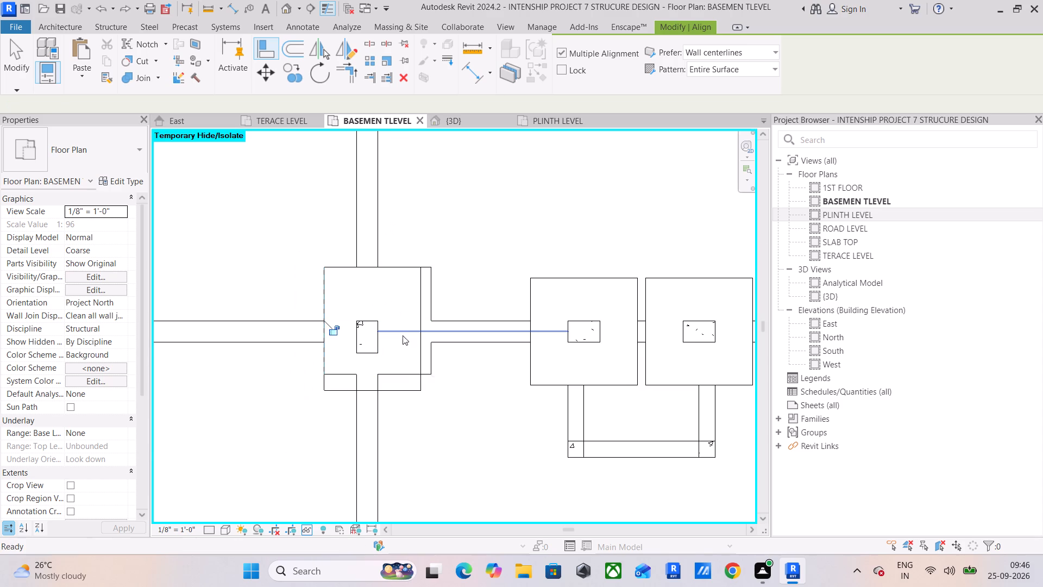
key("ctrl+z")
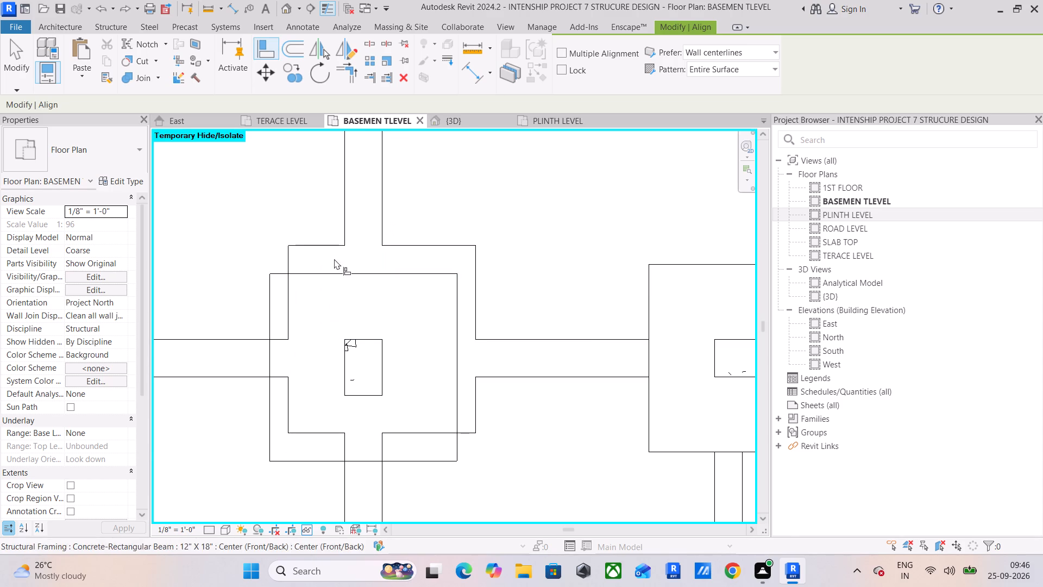
Align the third row's westernmost footing with the north and west lines of its square outline.
left_click(297, 276)
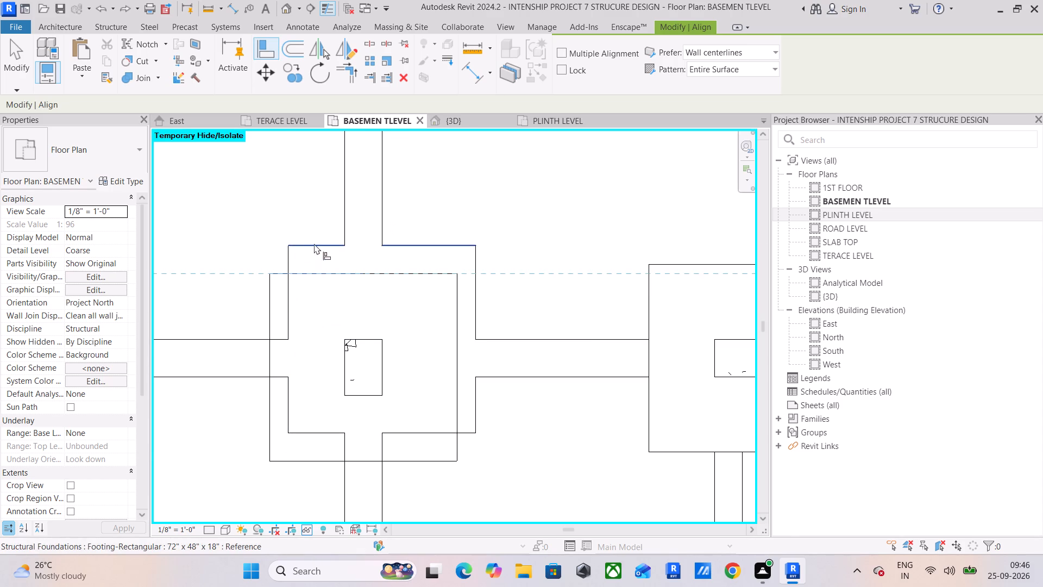
left_click(314, 243)
left_click(266, 299)
left_click(285, 299)
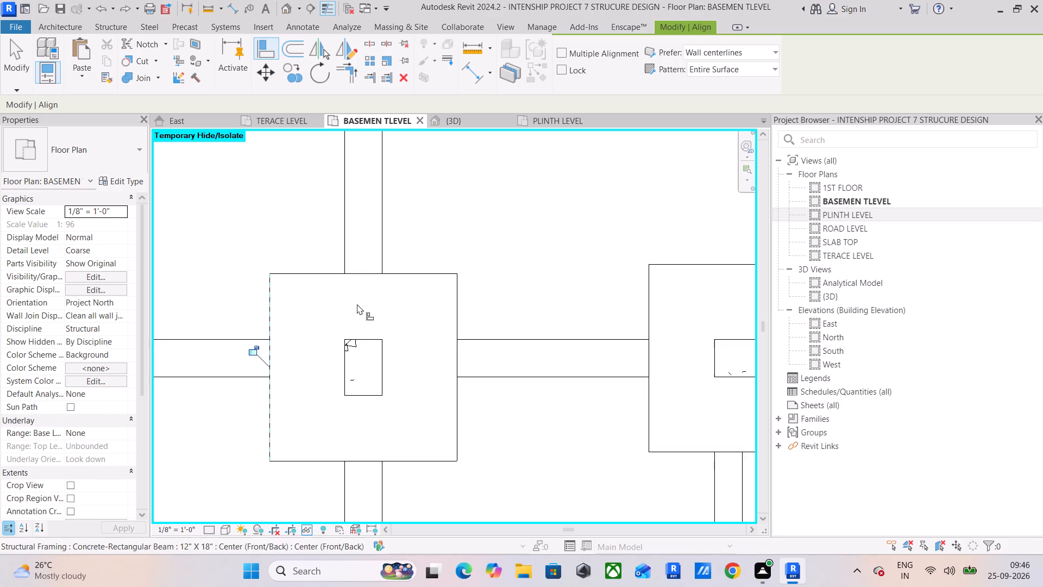
Check the footings in the southern rows against their outlines and leave the Align command.
scroll(357, 304, "down", 12)
middle_click_drag(464, 291, 468, 254)
scroll(468, 253, "down", 3)
middle_click_drag(472, 253, 338, 252)
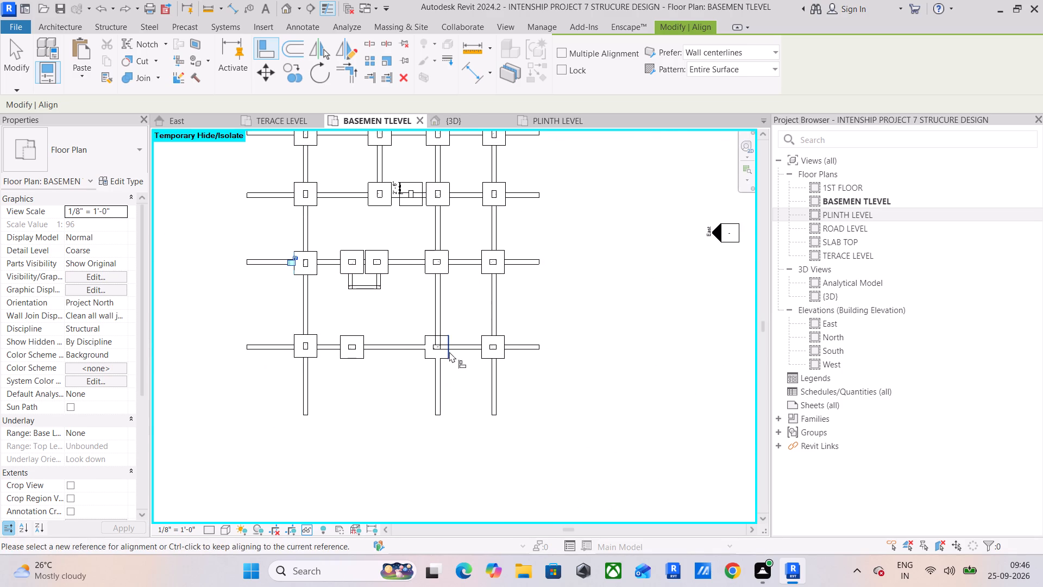
scroll(448, 352, "up", 11)
left_click(477, 384)
scroll(475, 378, "down", 4)
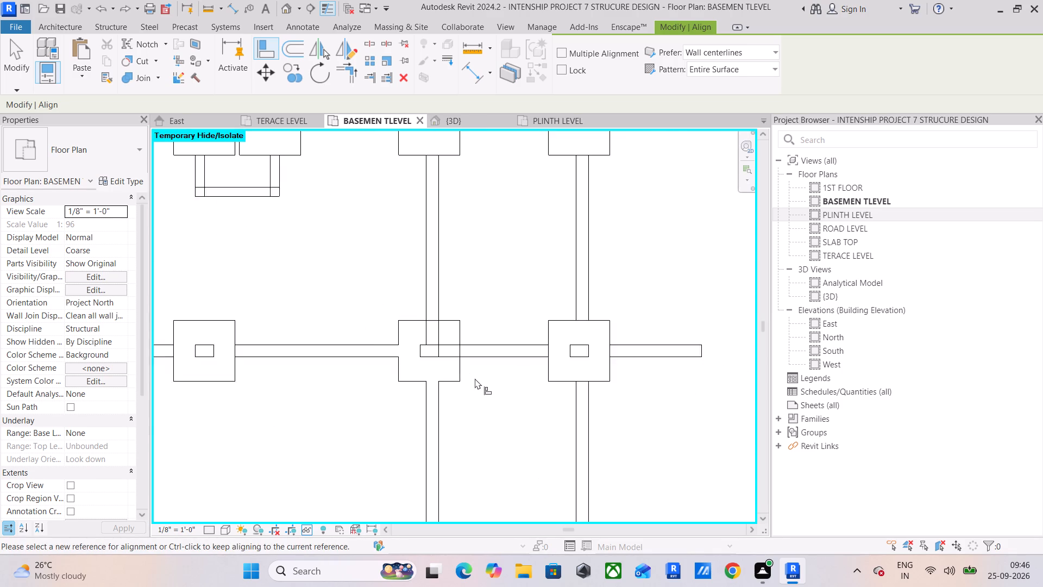
scroll(475, 378, "down", 2)
scroll(484, 308, "down", 3)
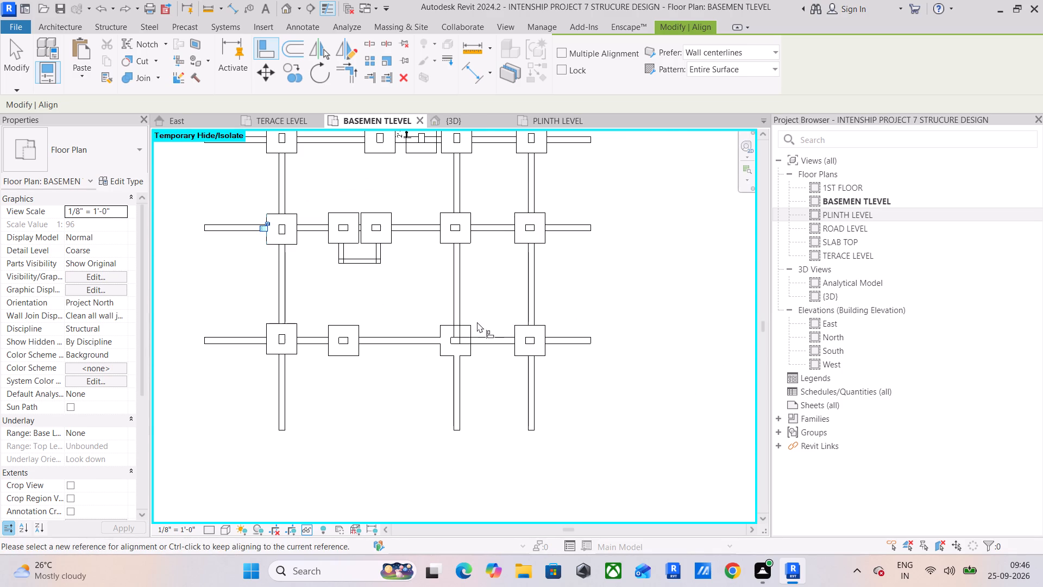
key("Escape")
key("Escape")
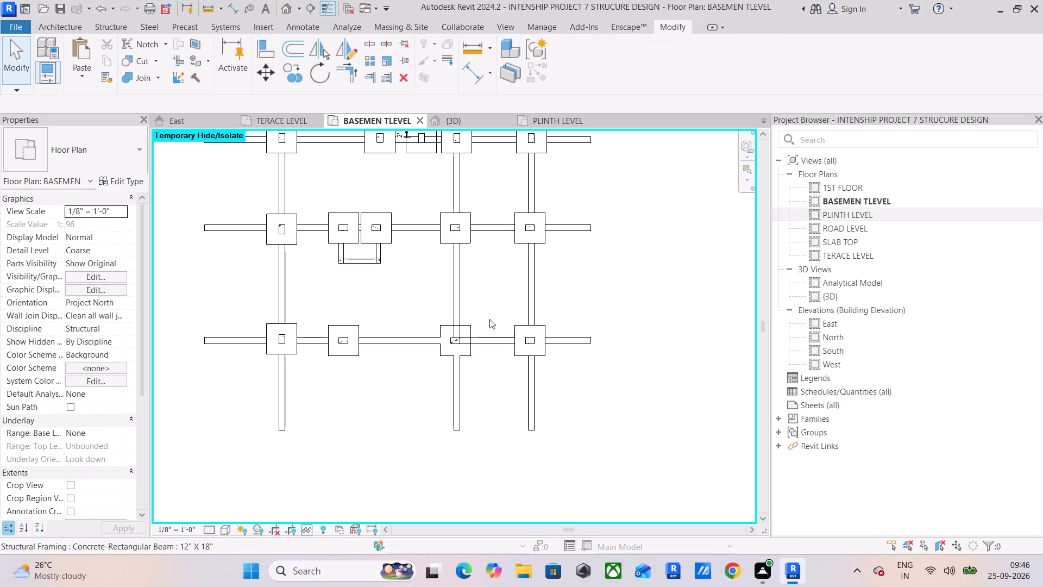
Filter the northwest footing's selection to its thin detail lines, extend it to all matching instances, and delete these outline lines.
scroll(486, 315, "down", 4)
scroll(374, 224, "down", 4)
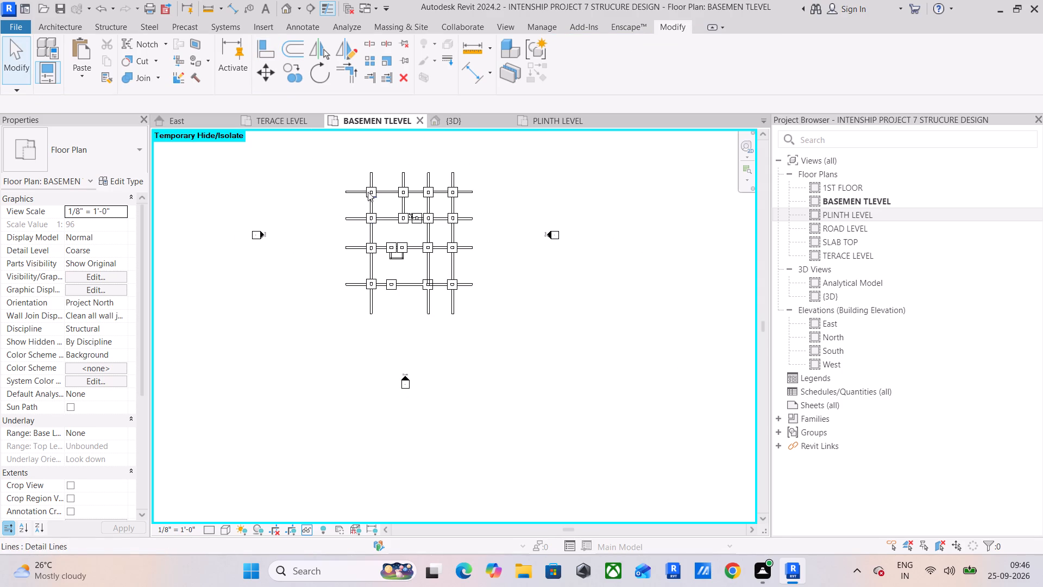
scroll(363, 188, "up", 10)
left_click_drag(352, 175, 412, 289)
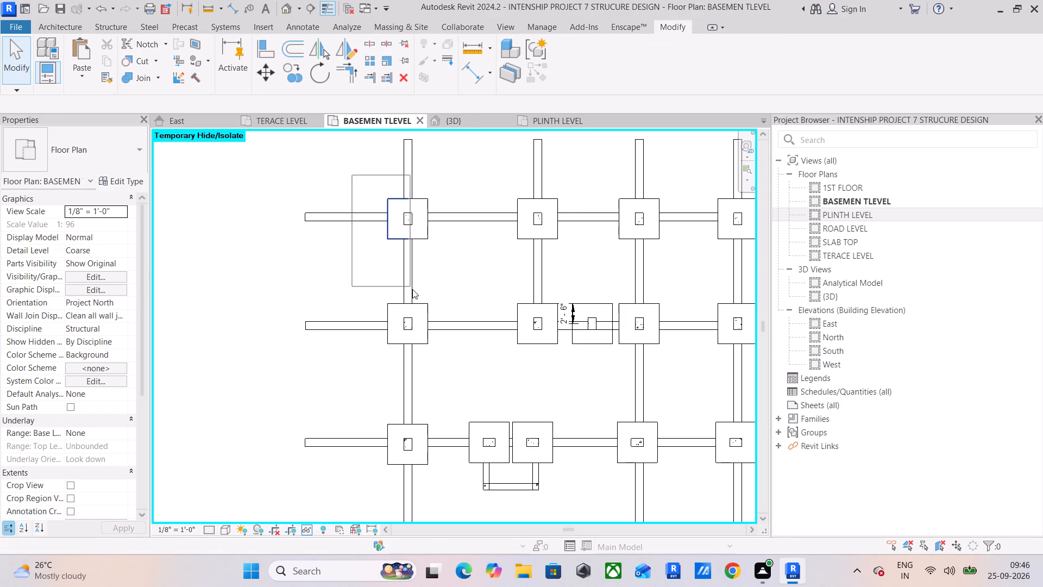
left_click_drag(412, 289, 447, 278)
left_click(568, 66)
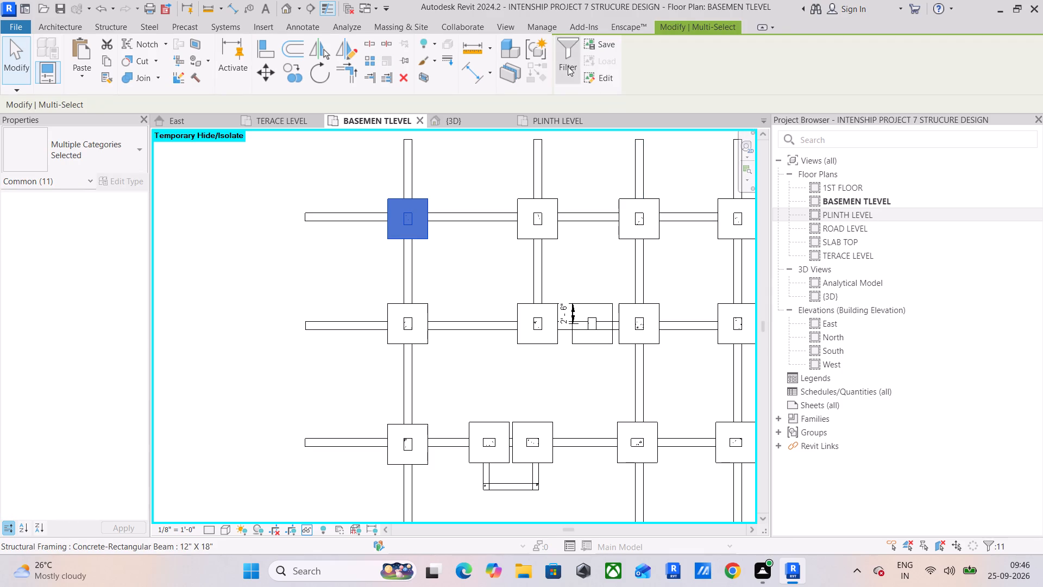
left_click(407, 210)
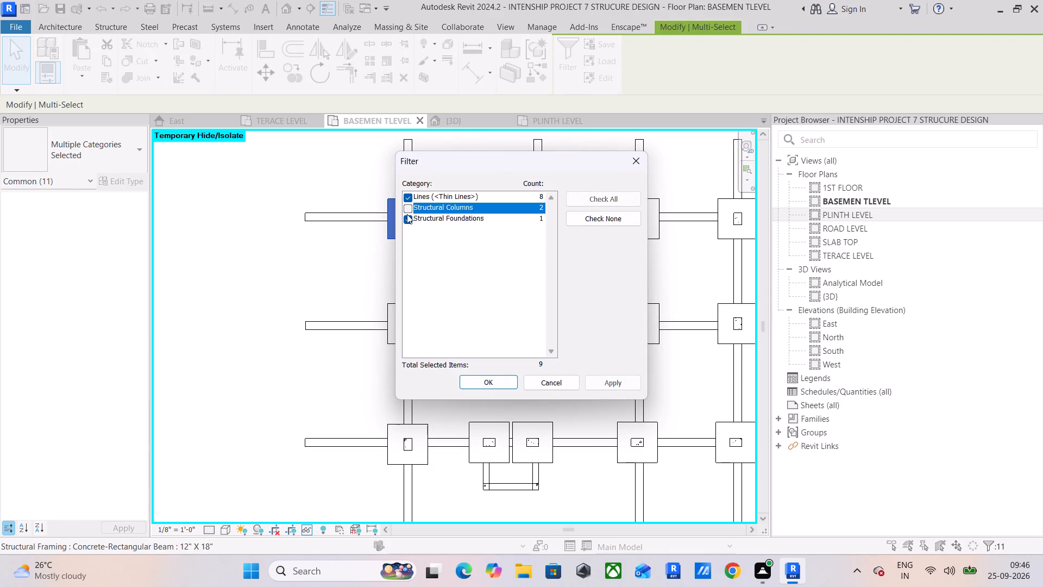
left_click(407, 217)
left_click(482, 383)
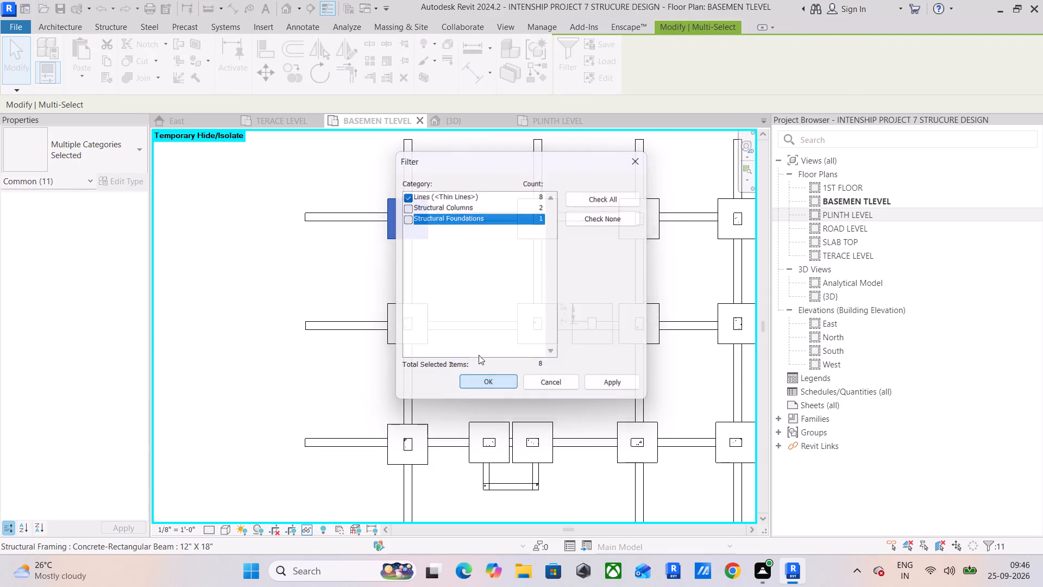
type("SA")
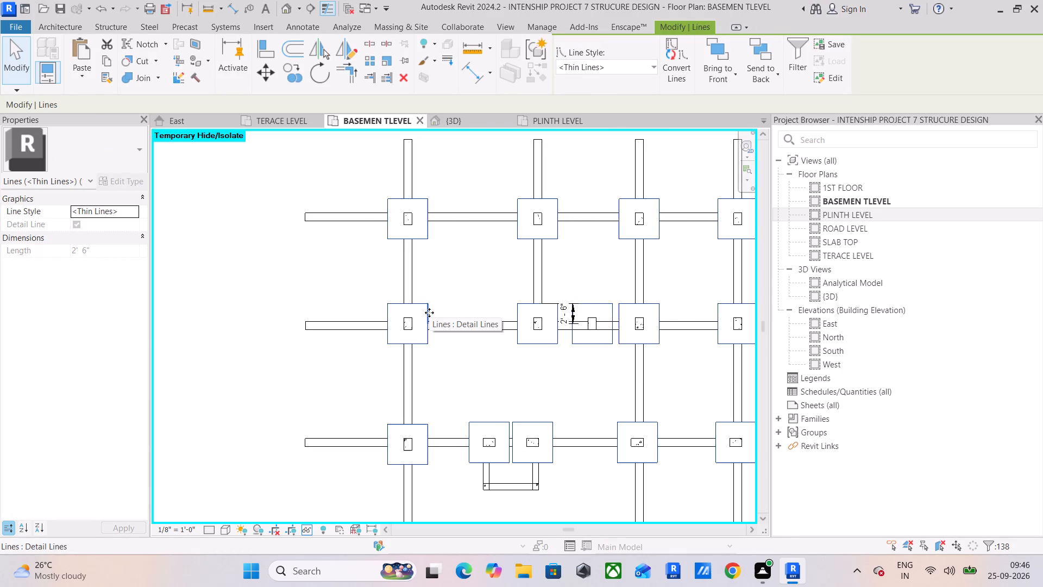
key("Delete")
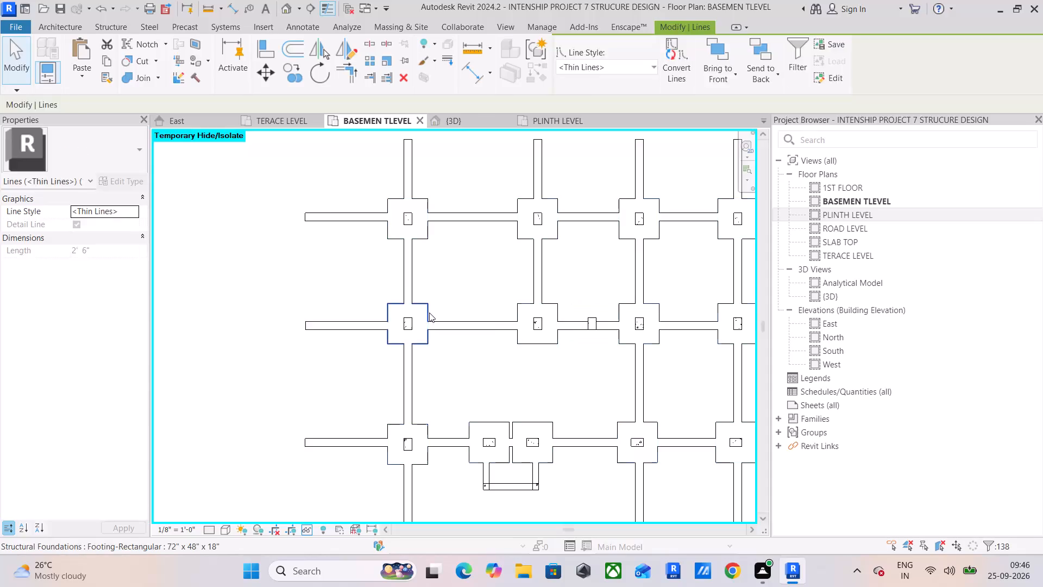
Select all instances of the 72" x 48" x 18" rectangular footing and set their height offset to -6'.
scroll(429, 313, "down", 3)
middle_click_drag(429, 313, 422, 272)
left_click(419, 266)
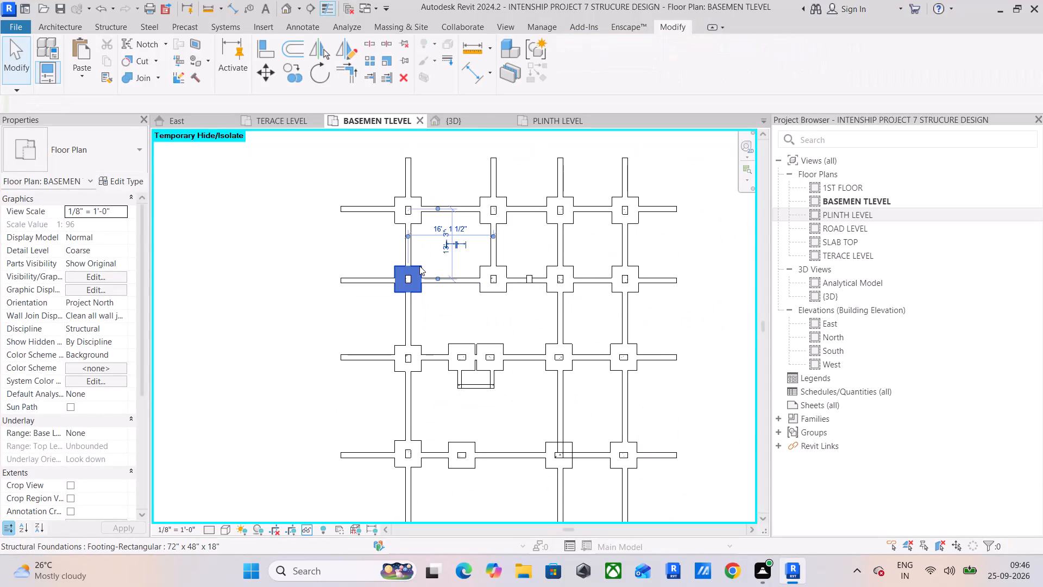
type("SA")
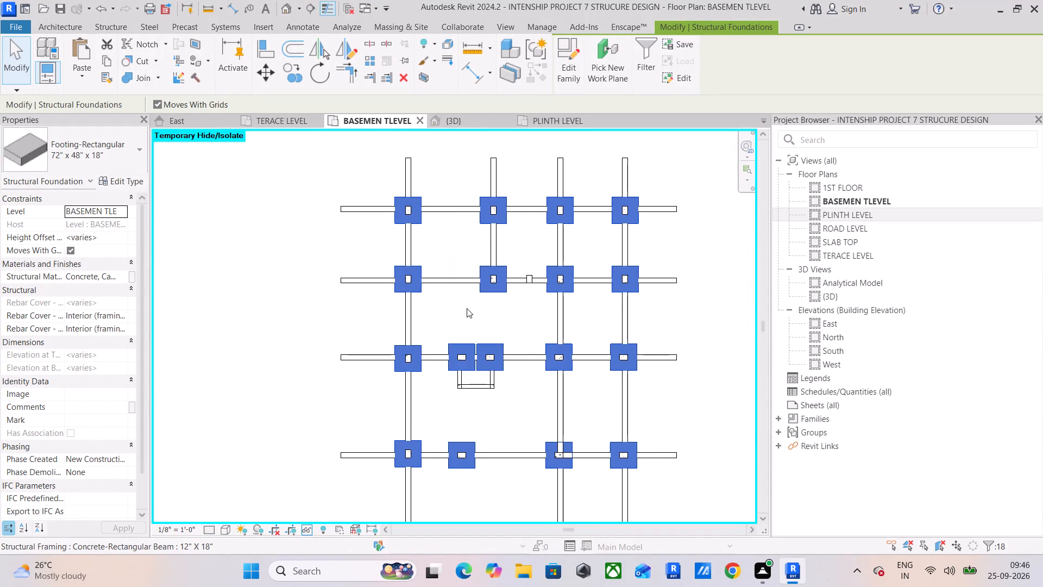
left_click(121, 236)
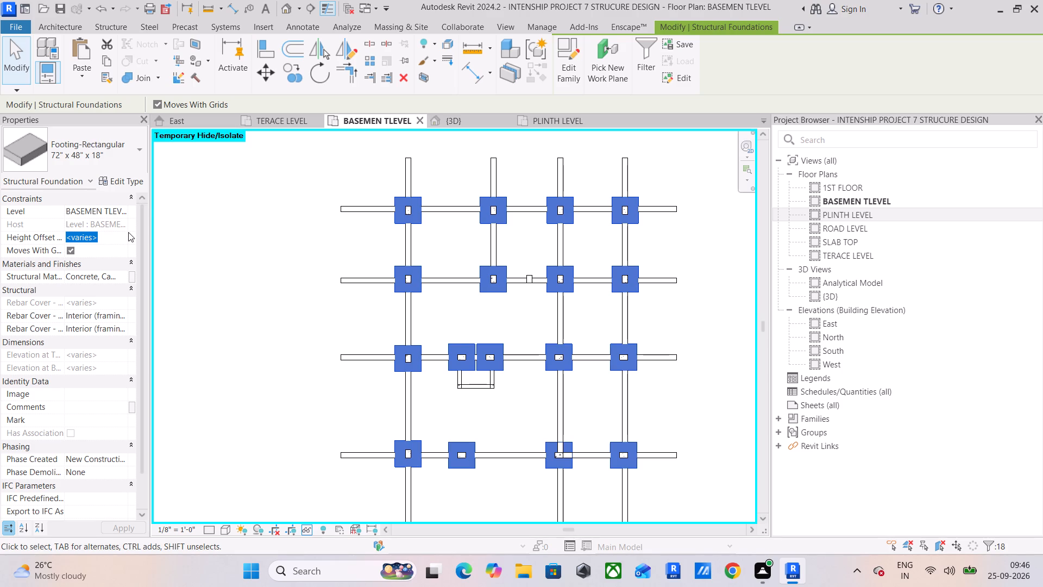
left_click(128, 232)
key("minus")
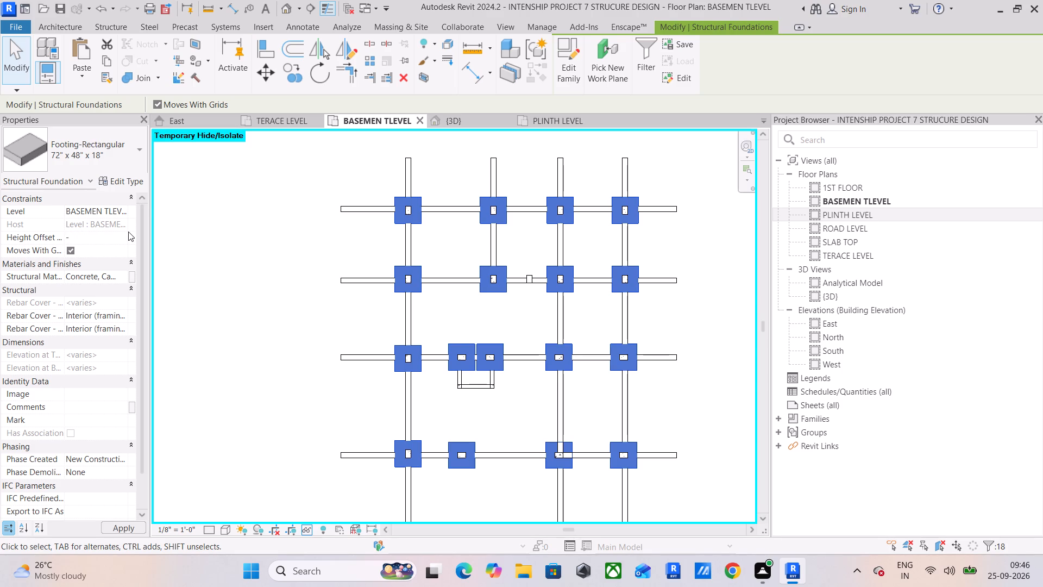
type("6'")
key("Return")
left_click(228, 264)
Examine the lowered footings in the 3D view, orbiting close to them and then viewing the frame squarely from the front.
left_click(447, 120)
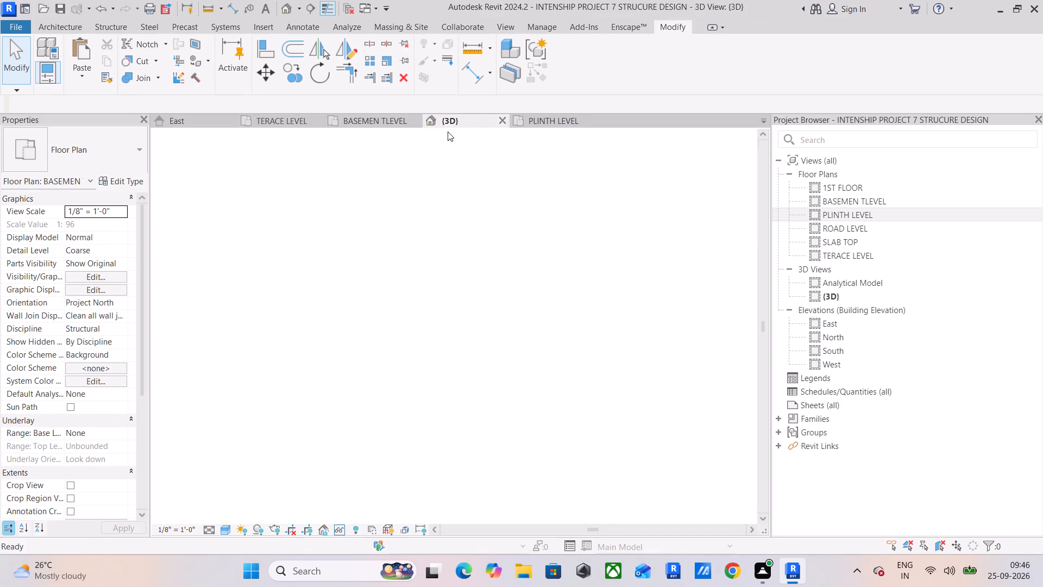
middle_click_drag(511, 302, 497, 322, "shift")
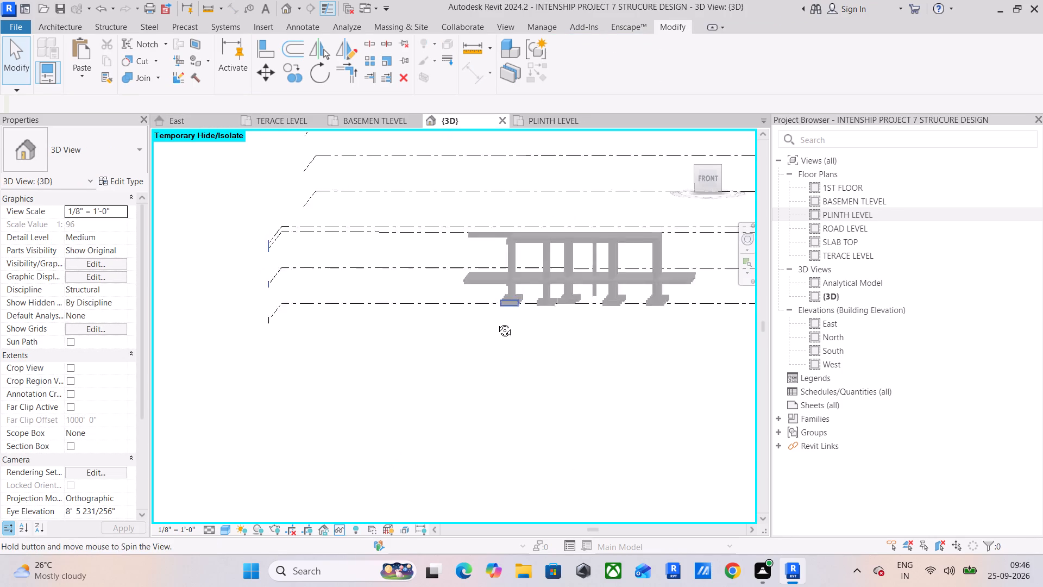
middle_click_drag(497, 322, 493, 324, "shift")
scroll(506, 306, "up", 11)
middle_click_drag(472, 306, 496, 297, "shift")
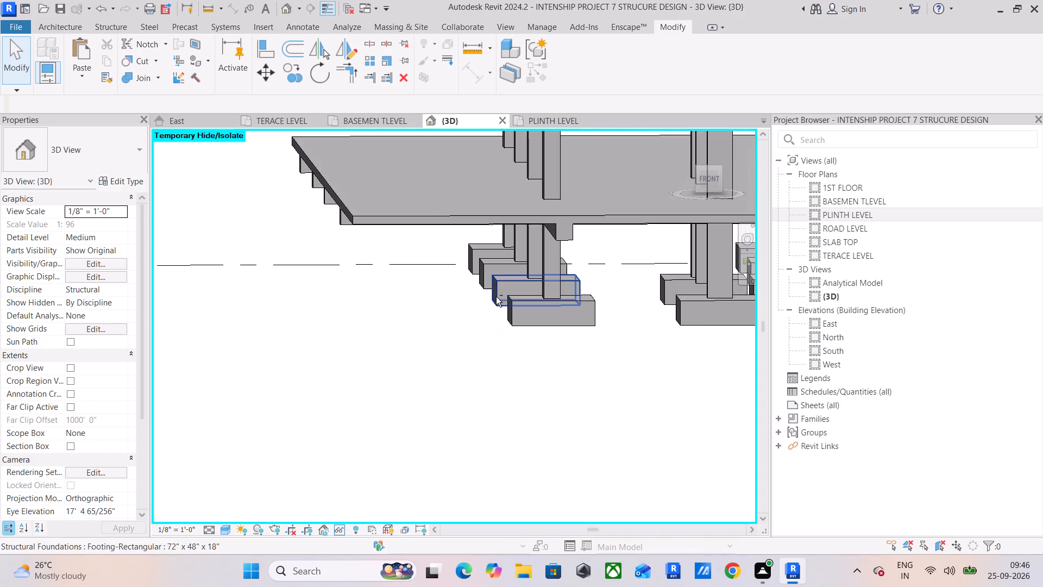
middle_click_drag(496, 297, 486, 285, "shift")
left_click(707, 180)
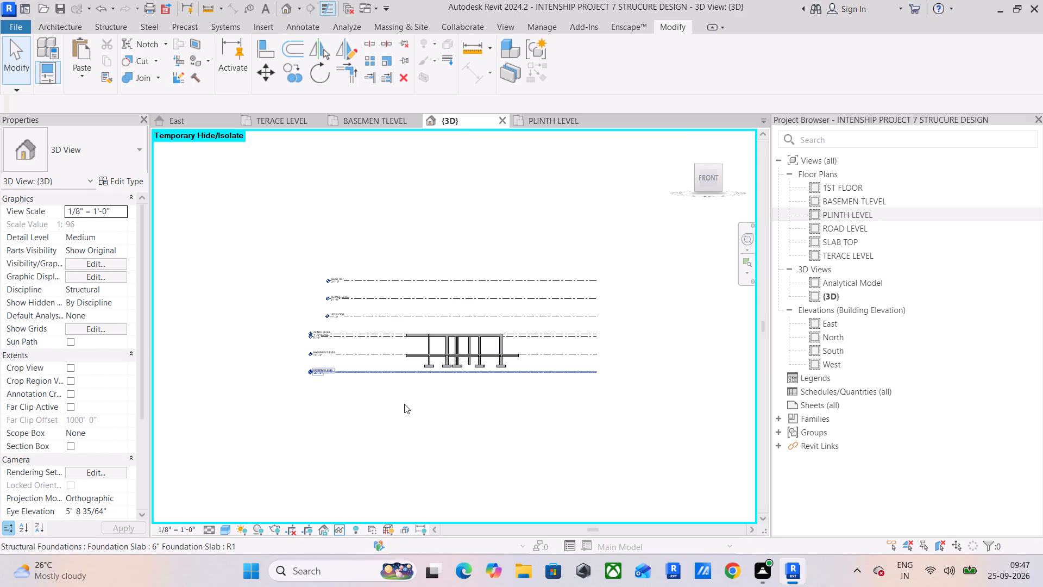
scroll(422, 353, "up", 13)
middle_click_drag(447, 359, 443, 327)
scroll(443, 327, "down", 1)
scroll(444, 349, "up", 6)
middle_click_drag(439, 346, 435, 306)
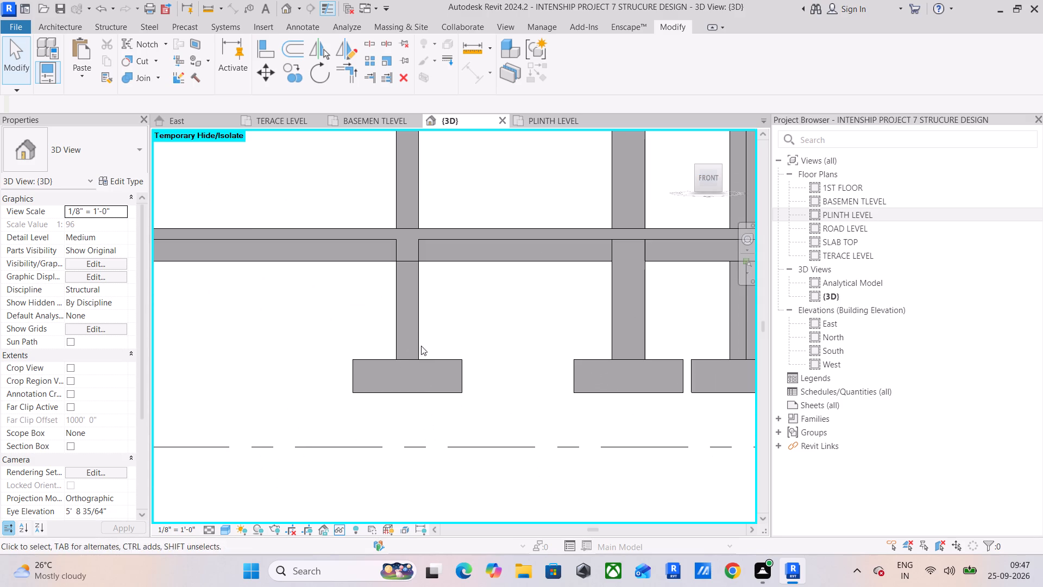
Inspect a 12 x 18 column below the basement slab and compare the column bases with the footings along the frame.
left_click(418, 336)
scroll(563, 328, "down", 4)
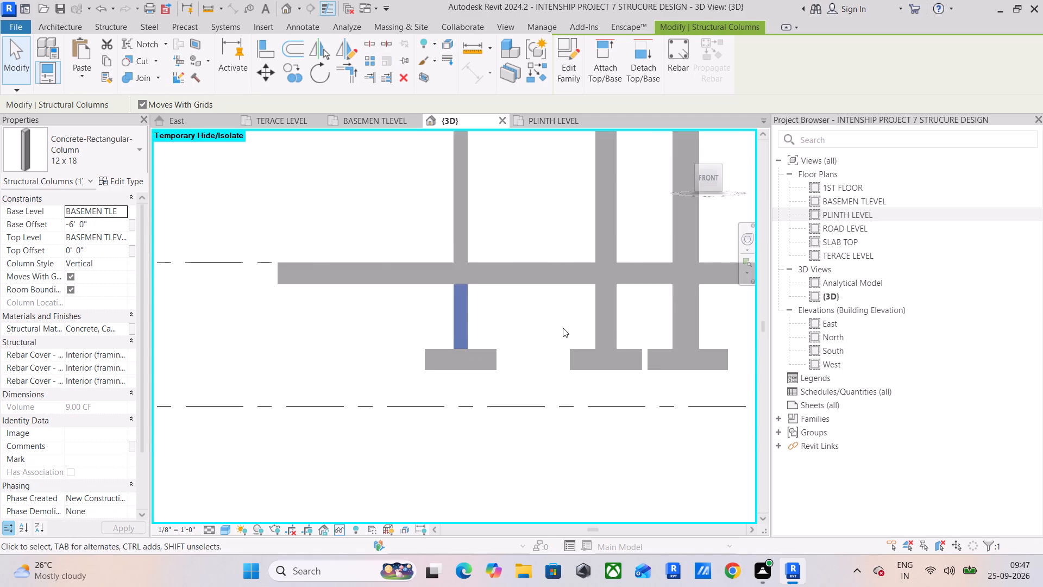
middle_click_drag(561, 327, 448, 327)
scroll(456, 321, "down", 3)
middle_click_drag(555, 343, 435, 343)
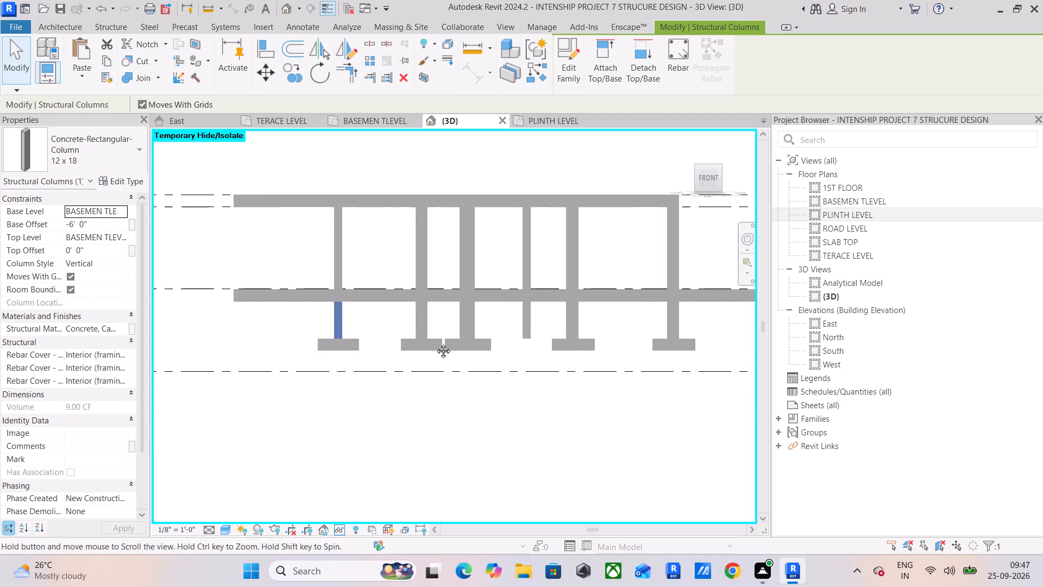
middle_click_drag(435, 343, 332, 324)
scroll(394, 280, "up", 5)
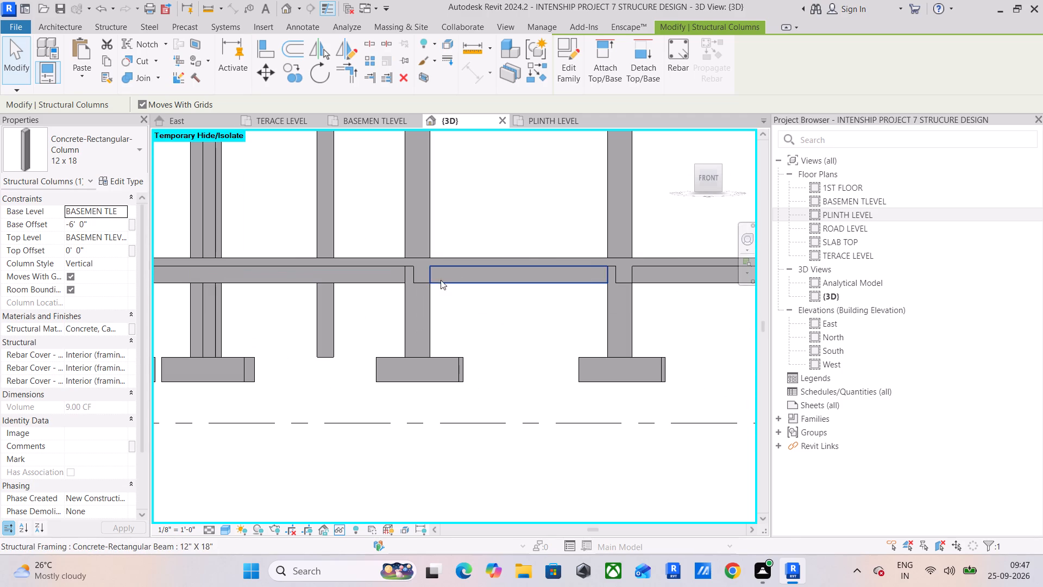
scroll(430, 280, "down", 5)
middle_click_drag(386, 315, 507, 309)
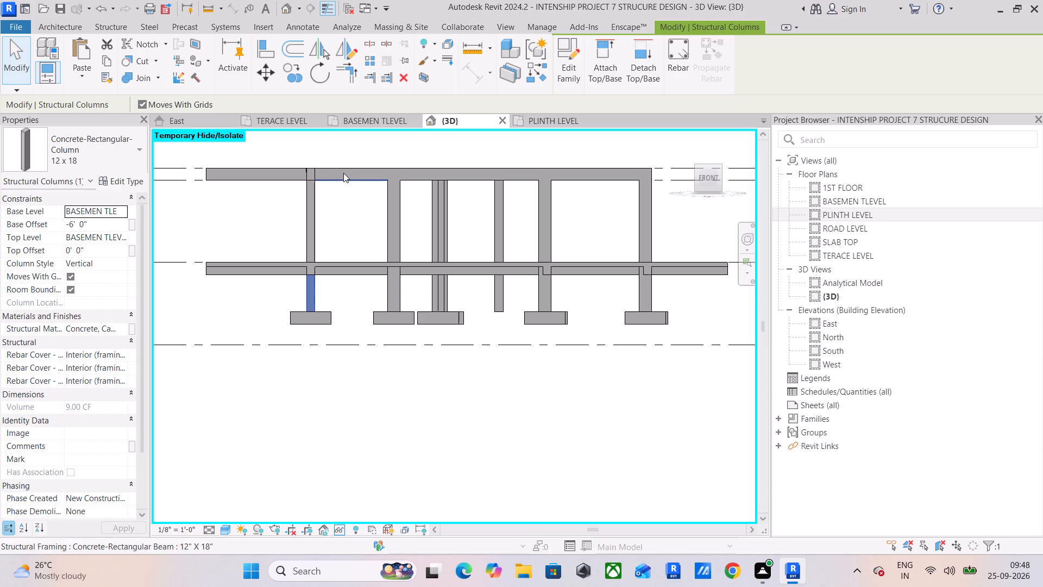
scroll(315, 265, "up", 5)
middle_click_drag(327, 265, 375, 242)
left_click(417, 188)
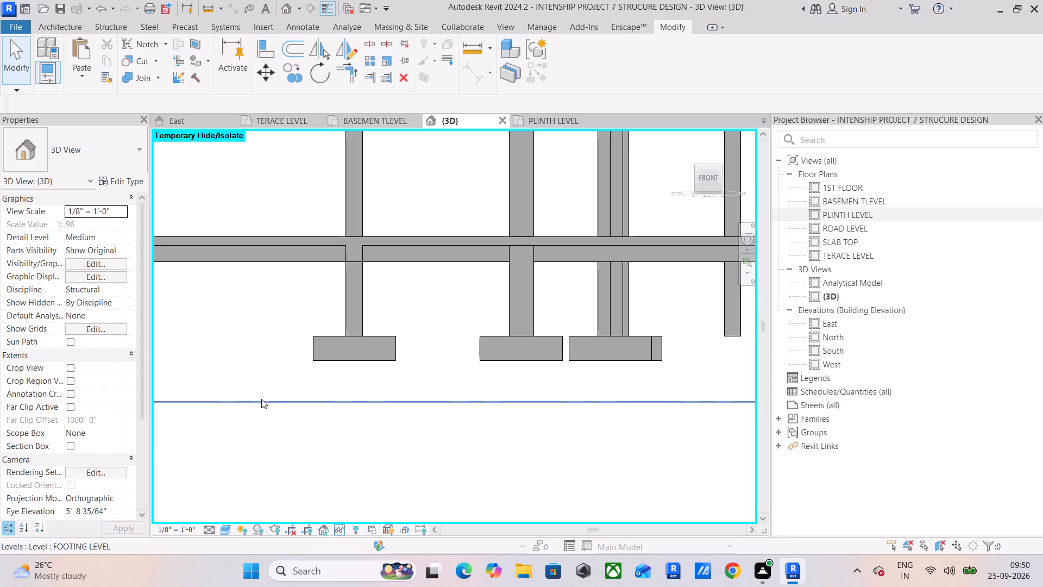
scroll(394, 315, "down", 4)
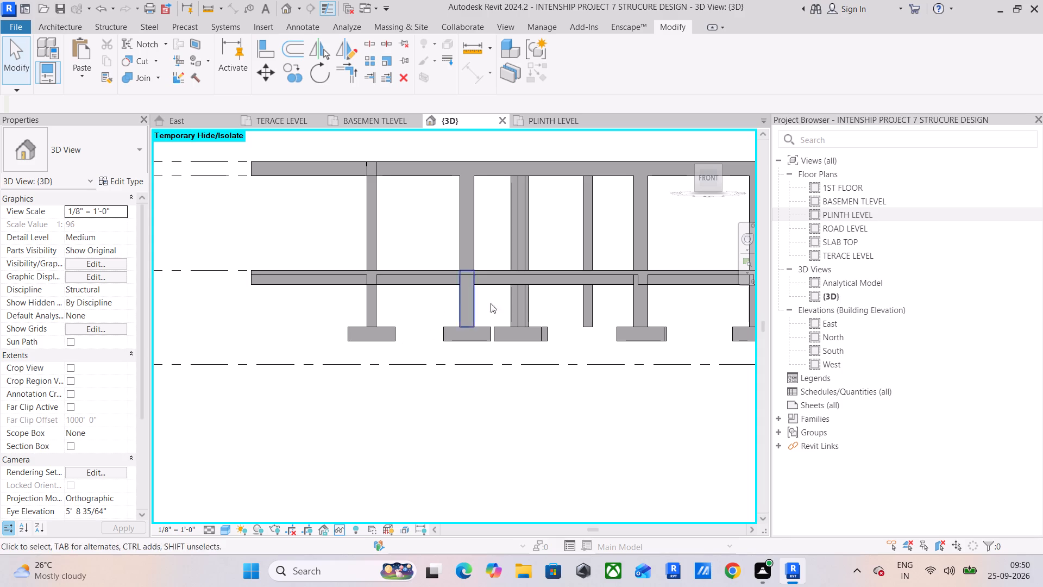
middle_click_drag(519, 296, 428, 279)
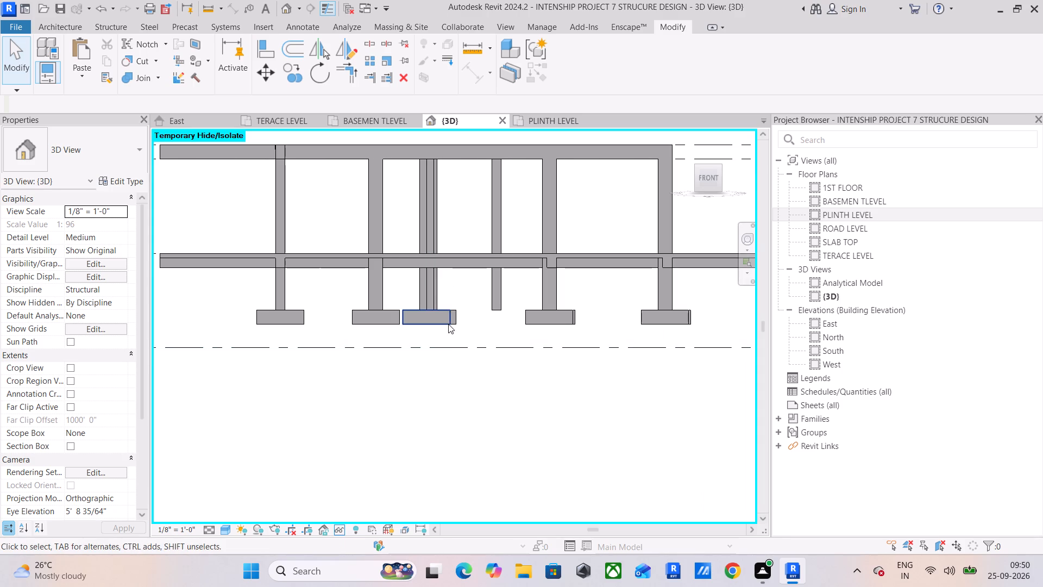
scroll(439, 260, "down", 3)
middle_click_drag(441, 259, 510, 243)
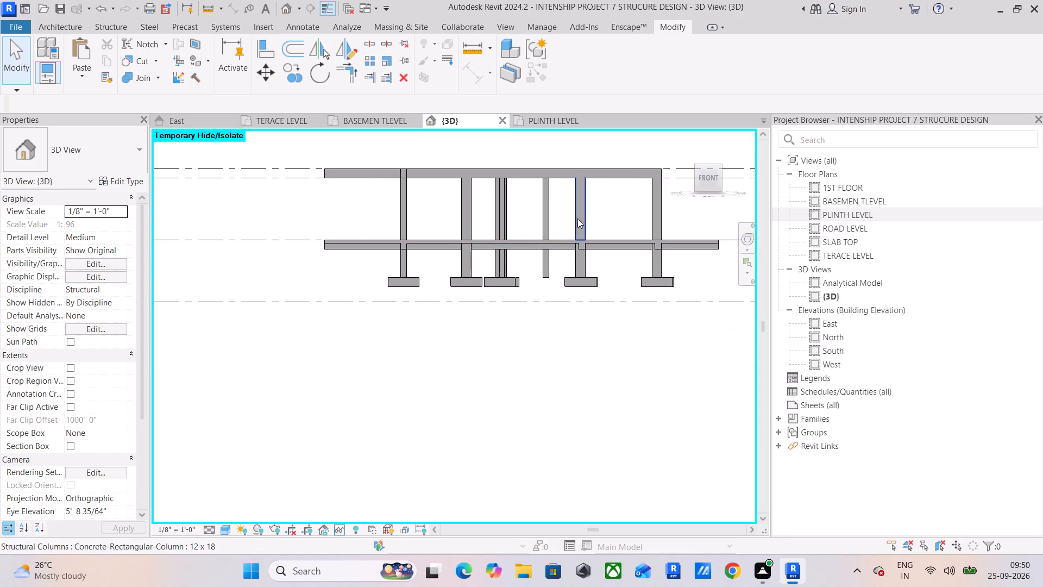
scroll(577, 218, "down", 3)
middle_click_drag(589, 214, 584, 291, "shift")
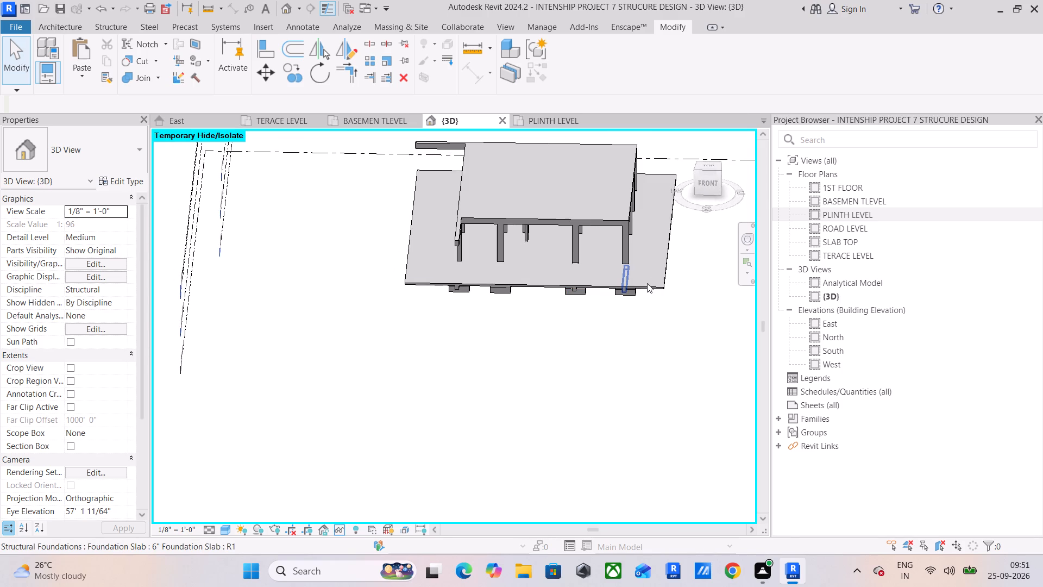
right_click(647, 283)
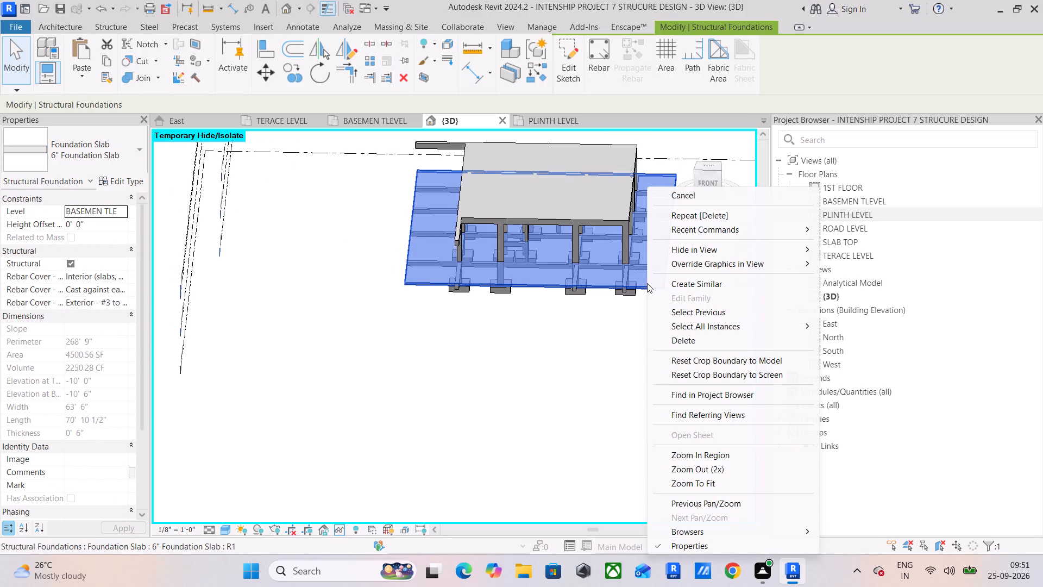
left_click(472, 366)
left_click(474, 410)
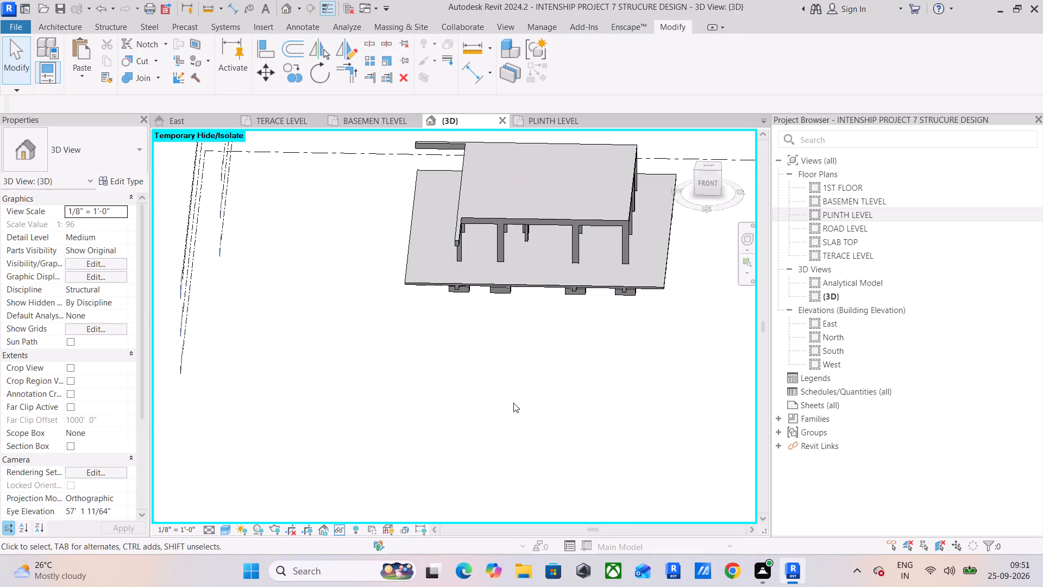
Select all instances of the 12 x 18 and 9" X 9" rectangular concrete columns together and copy them to the clipboard.
middle_click_drag(546, 376, 461, 359, "shift")
middle_click_drag(443, 314, 511, 302, "shift")
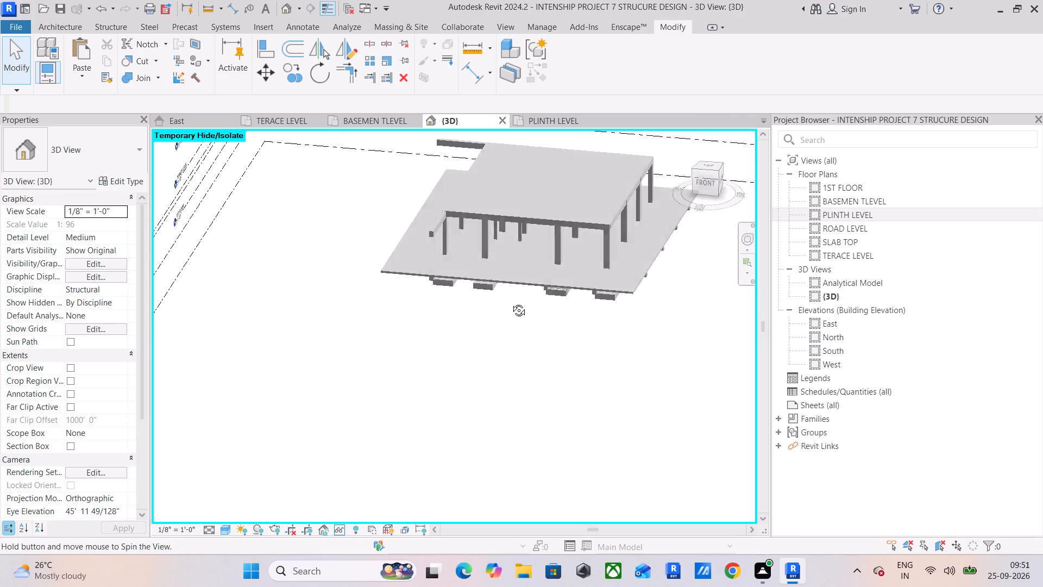
middle_click_drag(511, 302, 516, 286, "shift")
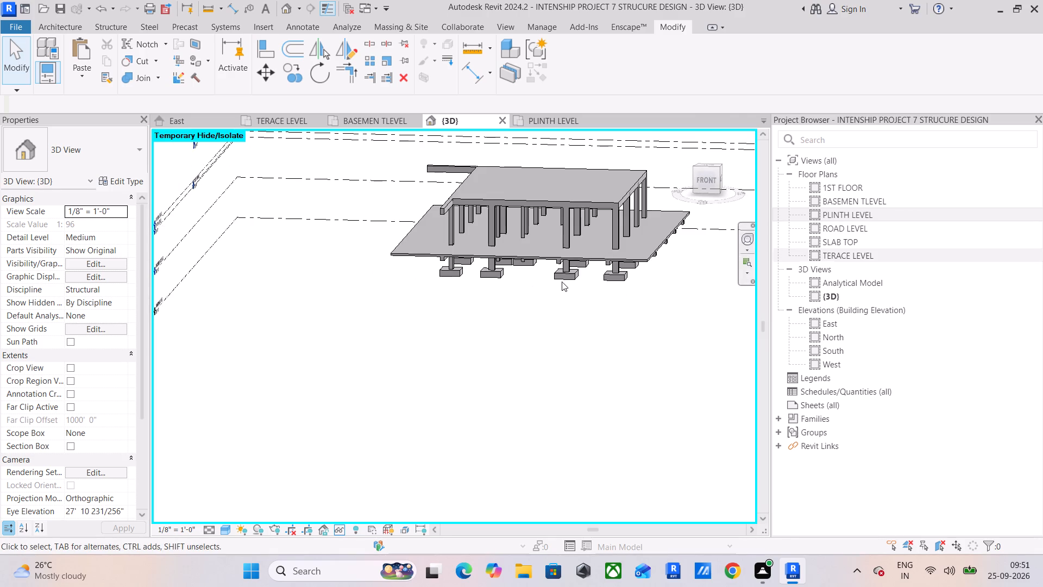
left_click(495, 229)
type("SA")
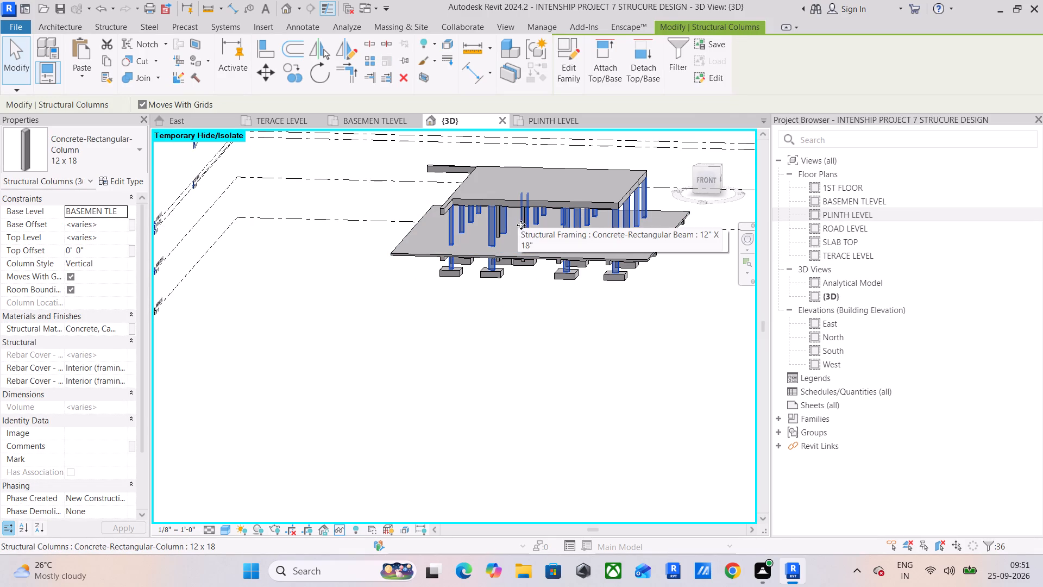
scroll(524, 235, "up", 4, "ctrl")
scroll(524, 235, "up", 9)
left_click(520, 223, "ctrl")
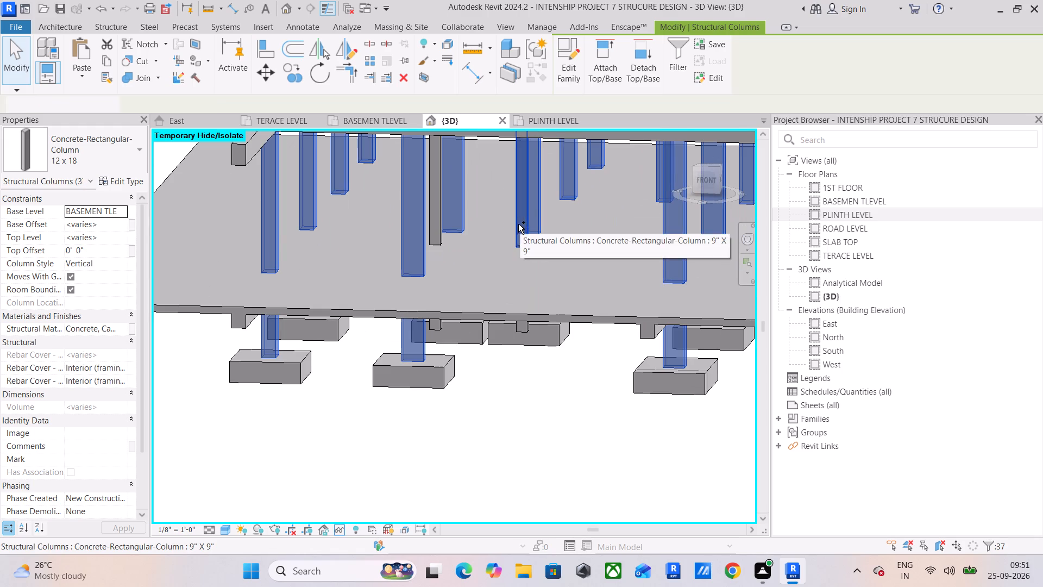
type("SA")
scroll(518, 224, "down", 5)
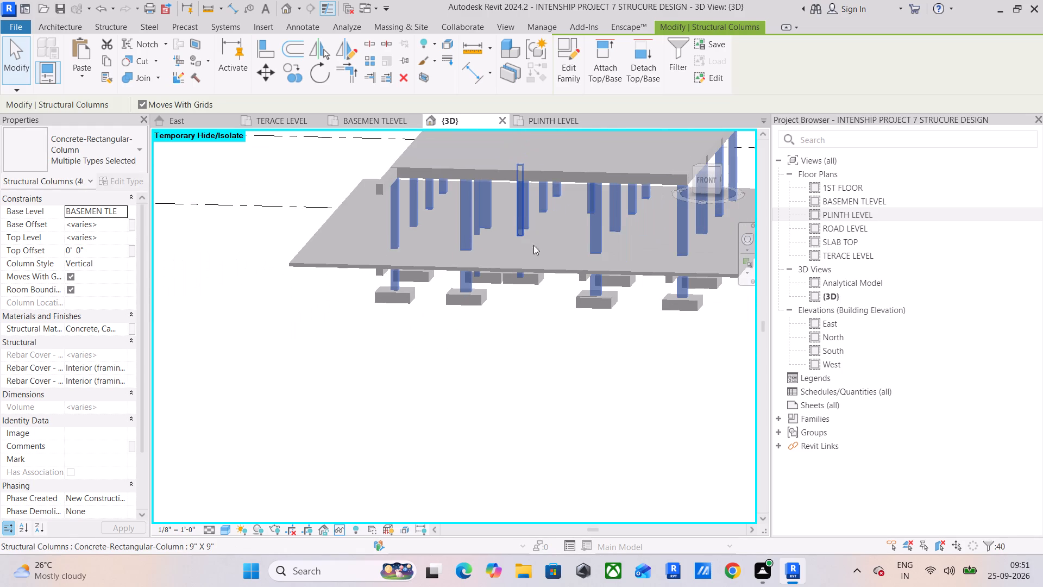
middle_click_drag(537, 294, 684, 276, "shift")
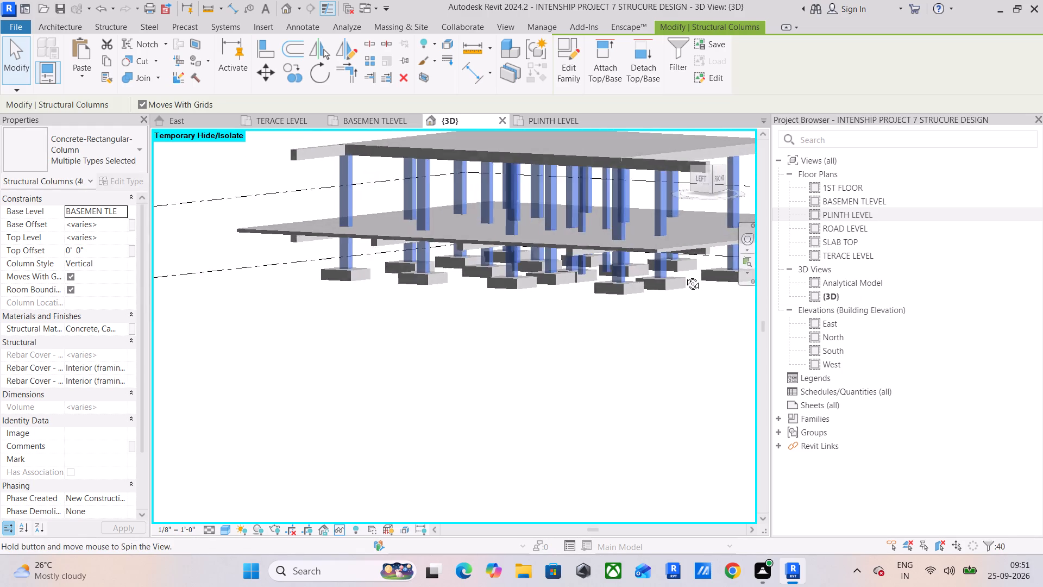
middle_click_drag(684, 276, 531, 301, "shift")
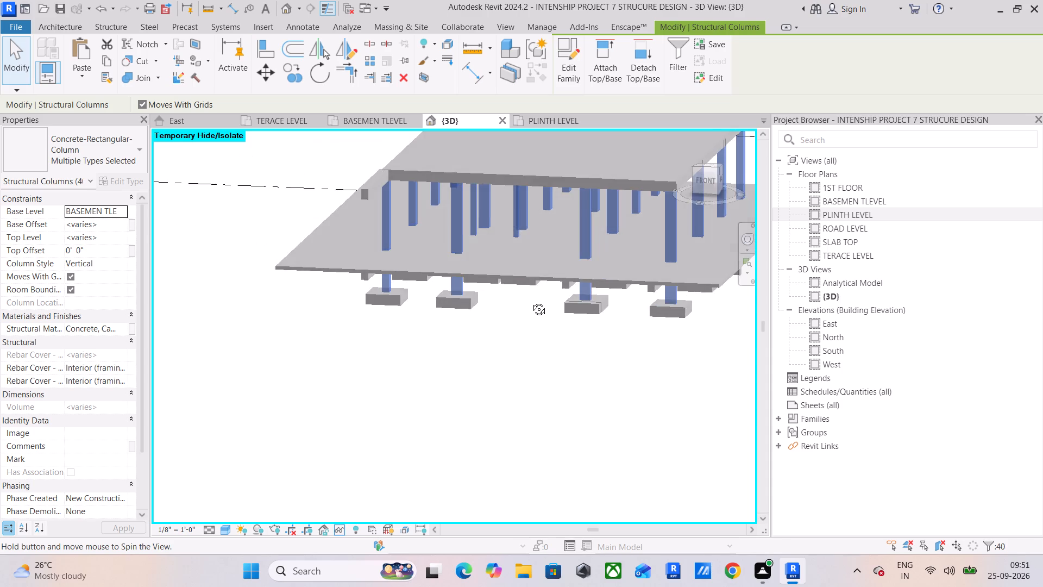
middle_click_drag(531, 301, 551, 286, "shift")
scroll(553, 276, "down", 4)
middle_click_drag(552, 276, 567, 302, "shift")
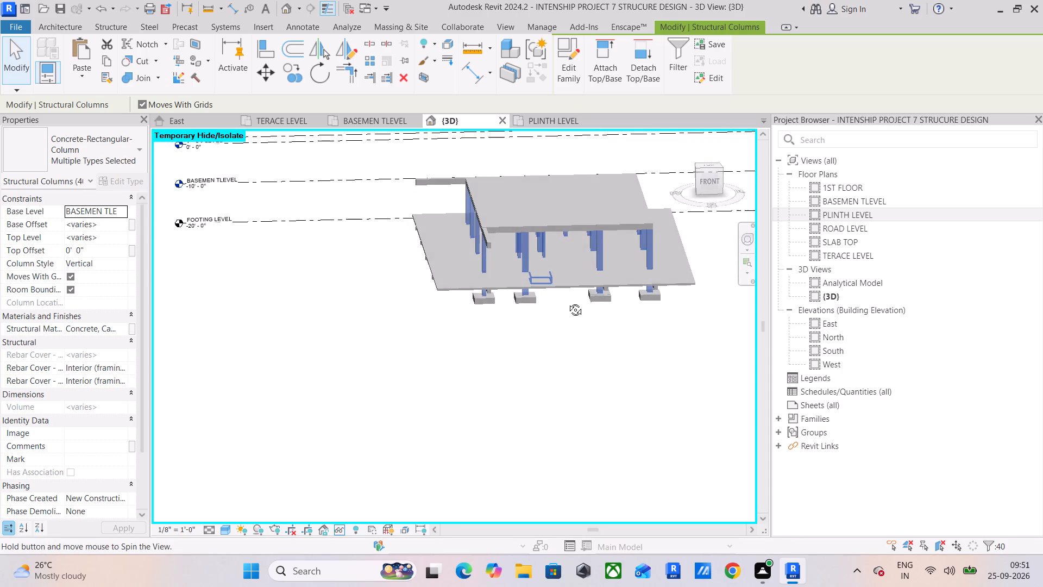
middle_click_drag(567, 302, 486, 295, "shift")
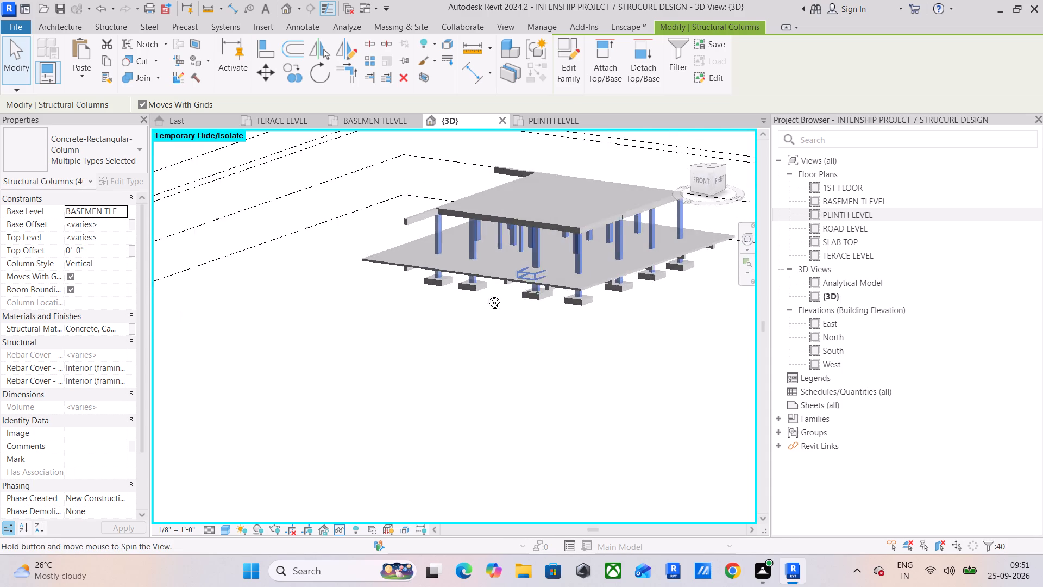
middle_click_drag(486, 295, 562, 292, "shift")
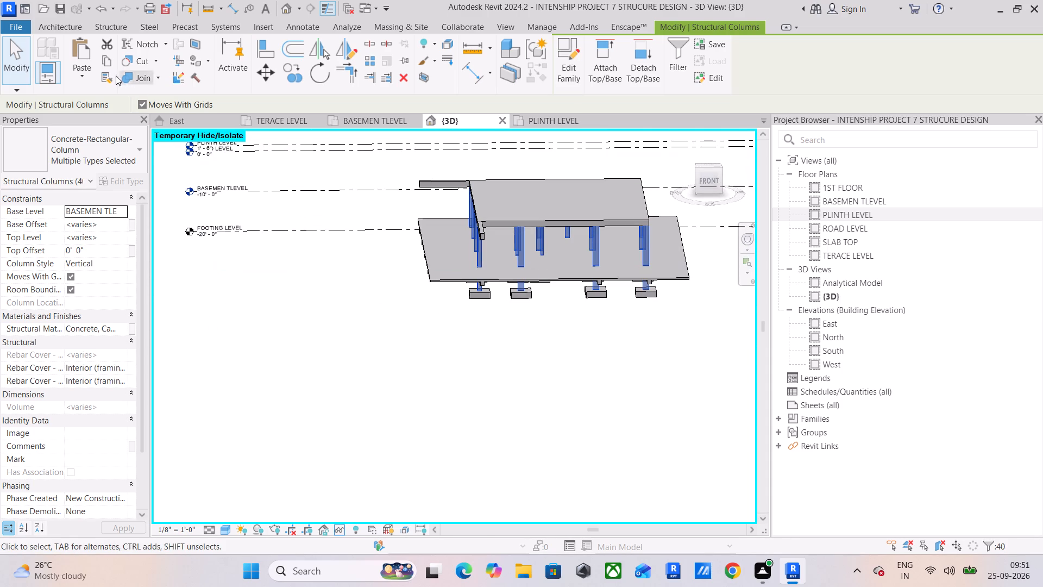
left_click(103, 60)
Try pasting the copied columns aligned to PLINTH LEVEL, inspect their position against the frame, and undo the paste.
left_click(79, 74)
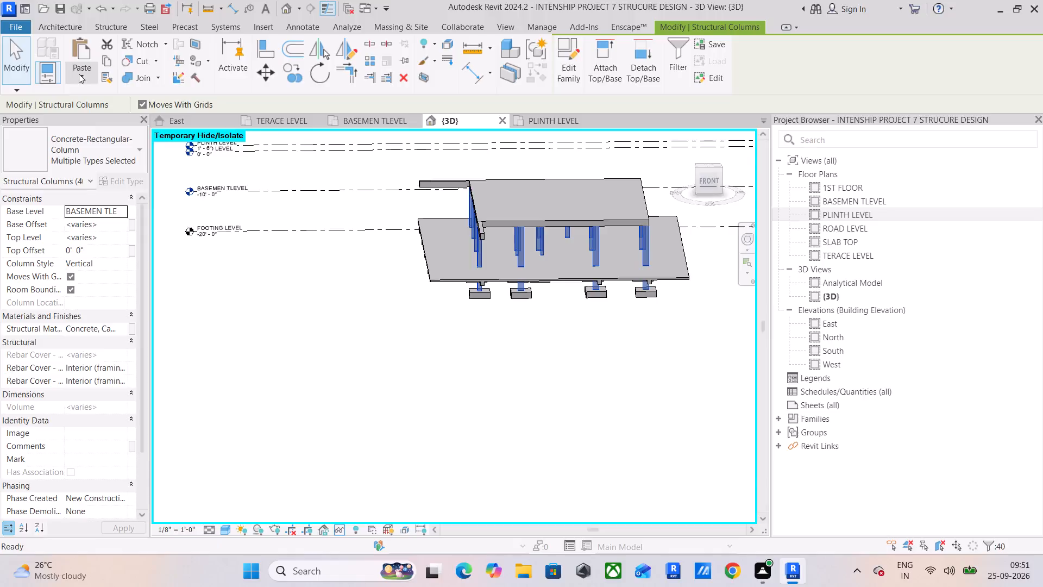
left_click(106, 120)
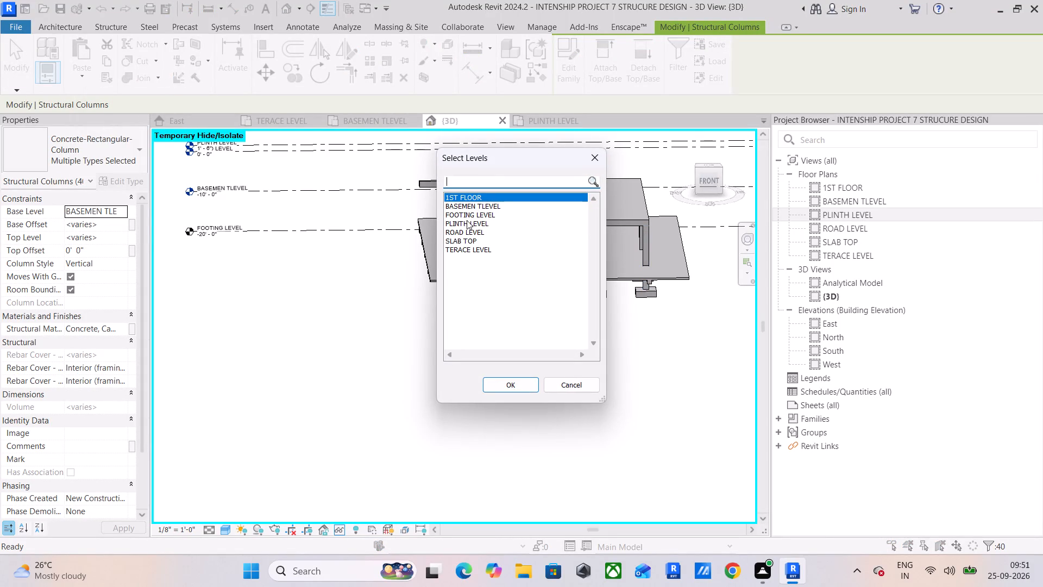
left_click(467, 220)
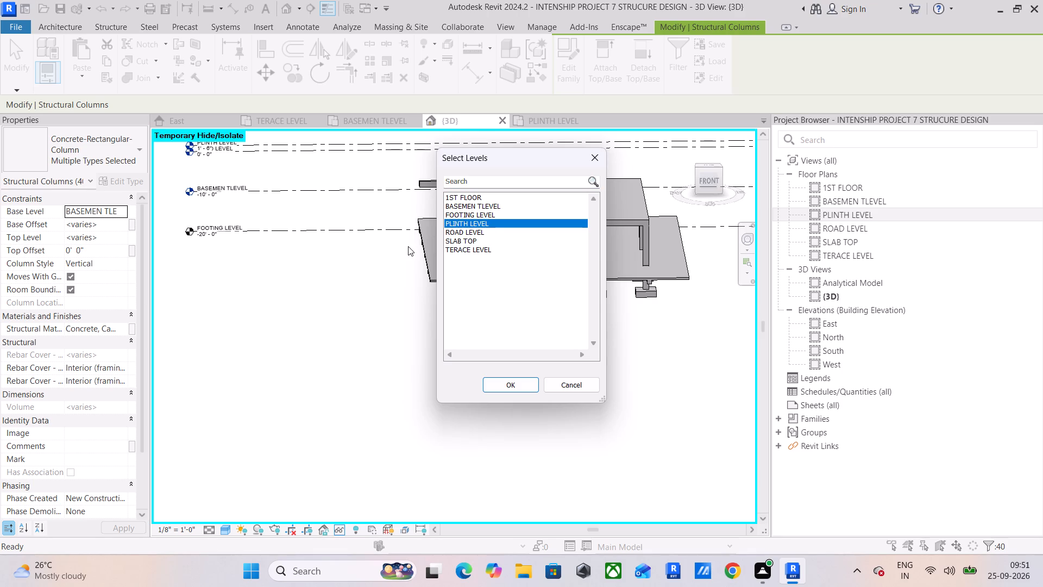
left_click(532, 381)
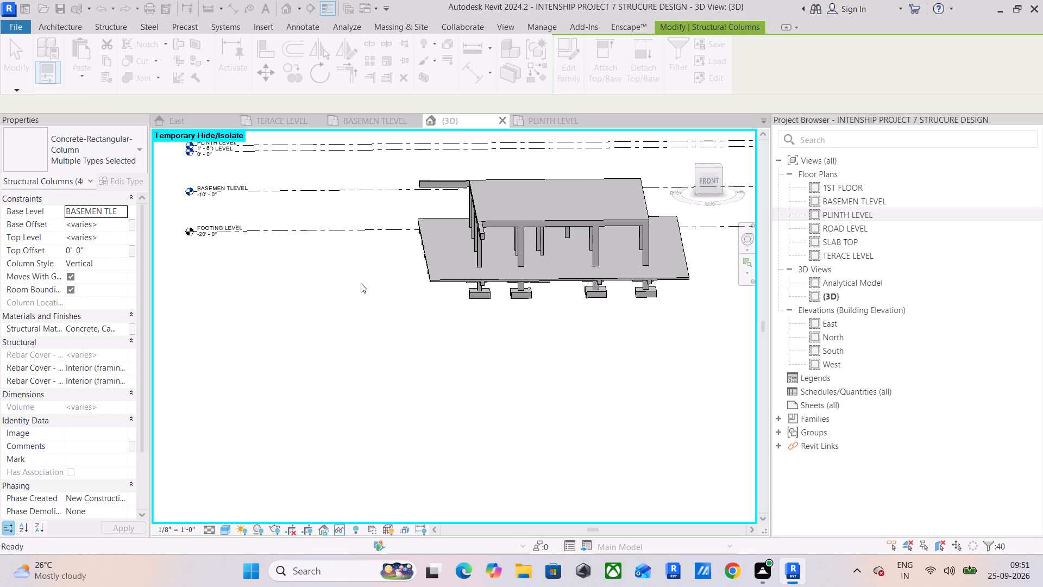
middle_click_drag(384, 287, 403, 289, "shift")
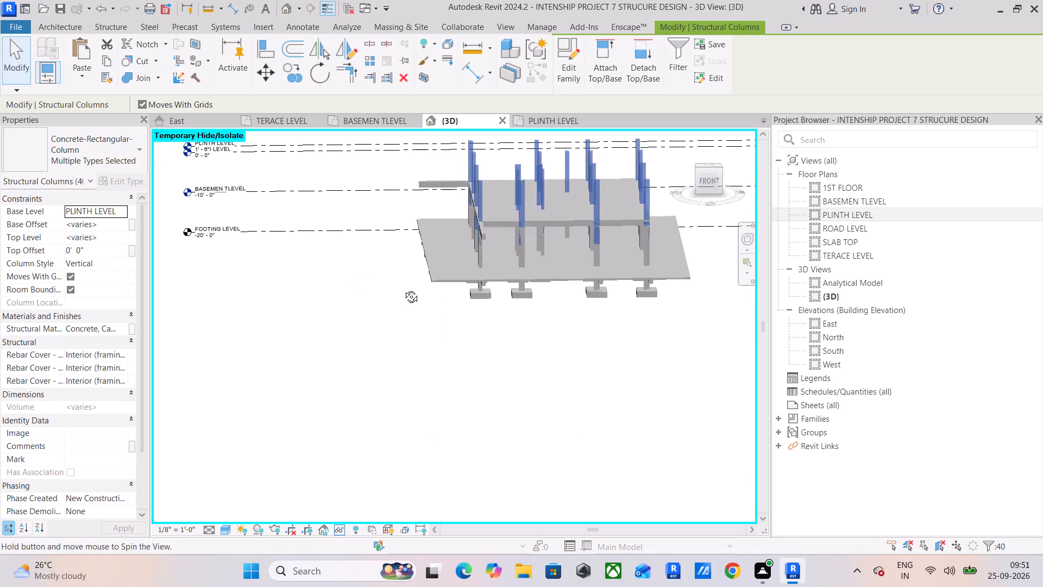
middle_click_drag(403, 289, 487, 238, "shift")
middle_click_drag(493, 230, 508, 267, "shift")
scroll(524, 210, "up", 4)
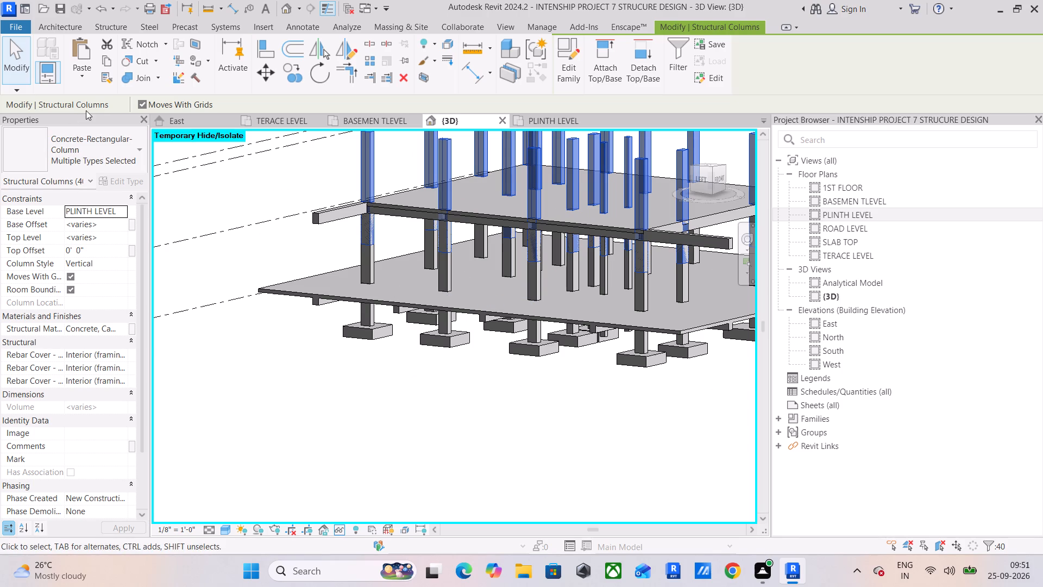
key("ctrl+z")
Paste the copied columns aligned to the 1ST FLOOR level.
left_click(75, 74)
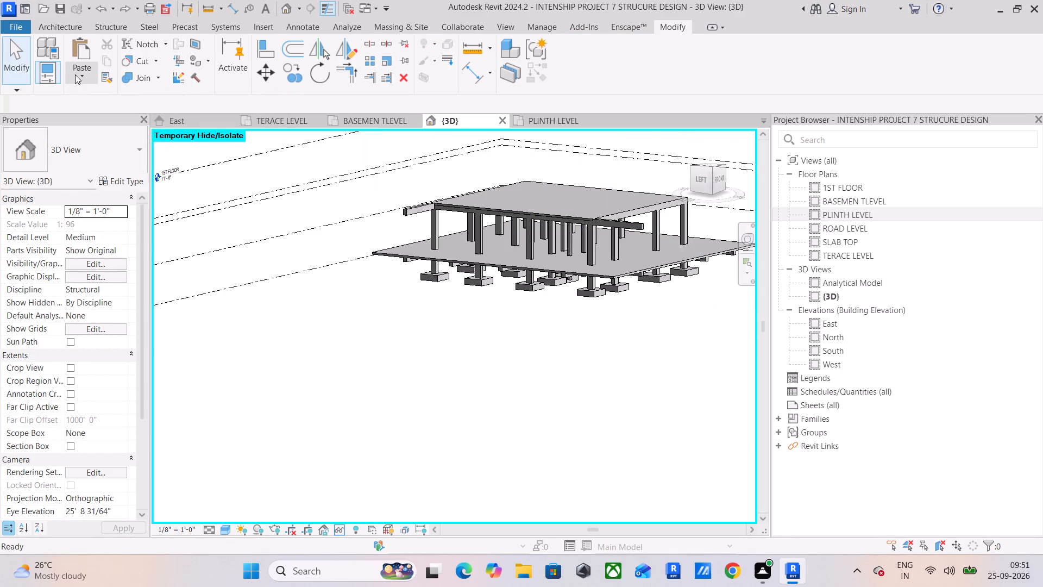
left_click(127, 131)
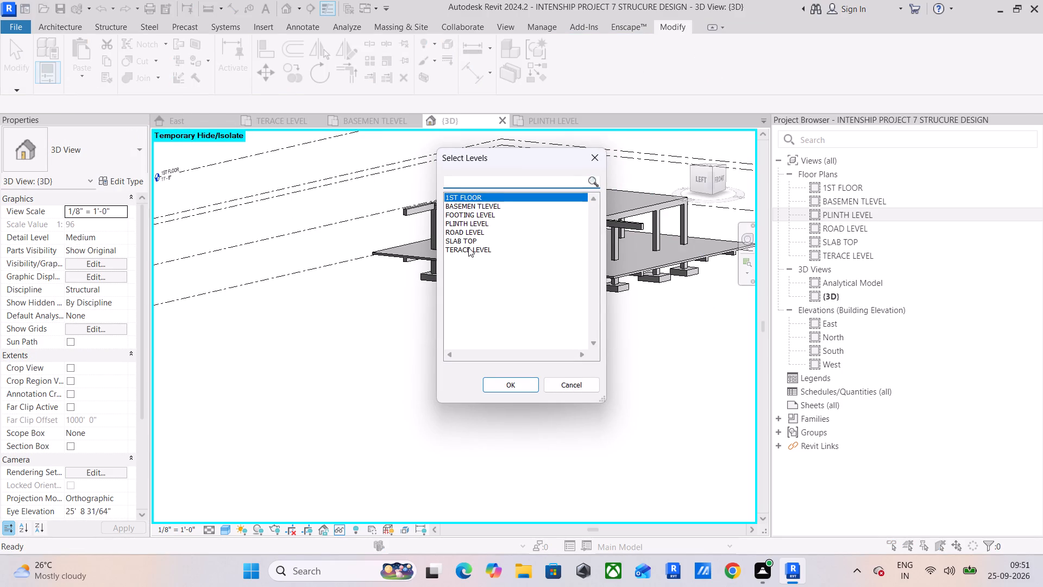
left_click(511, 383)
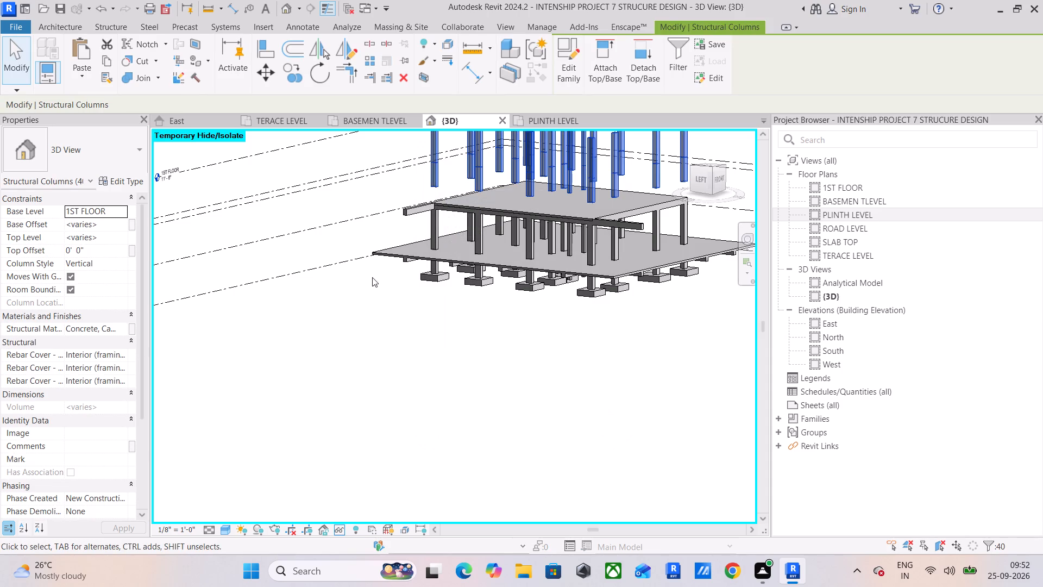
Set the pasted columns' base level to PLINTH LEVEL and their top level to 1ST FLOOR.
middle_click_drag(414, 266, 441, 227, "shift")
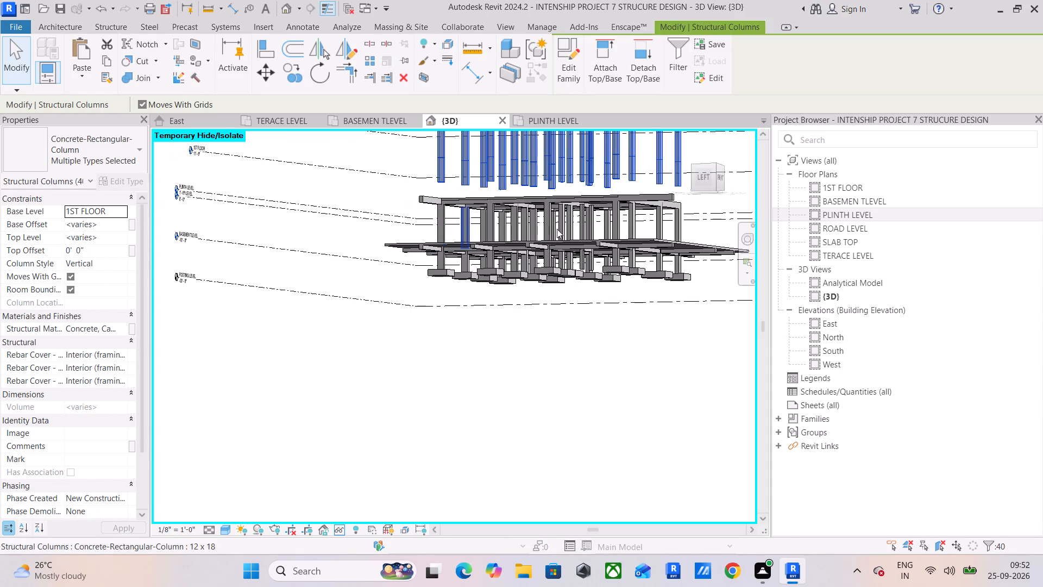
left_click(707, 179)
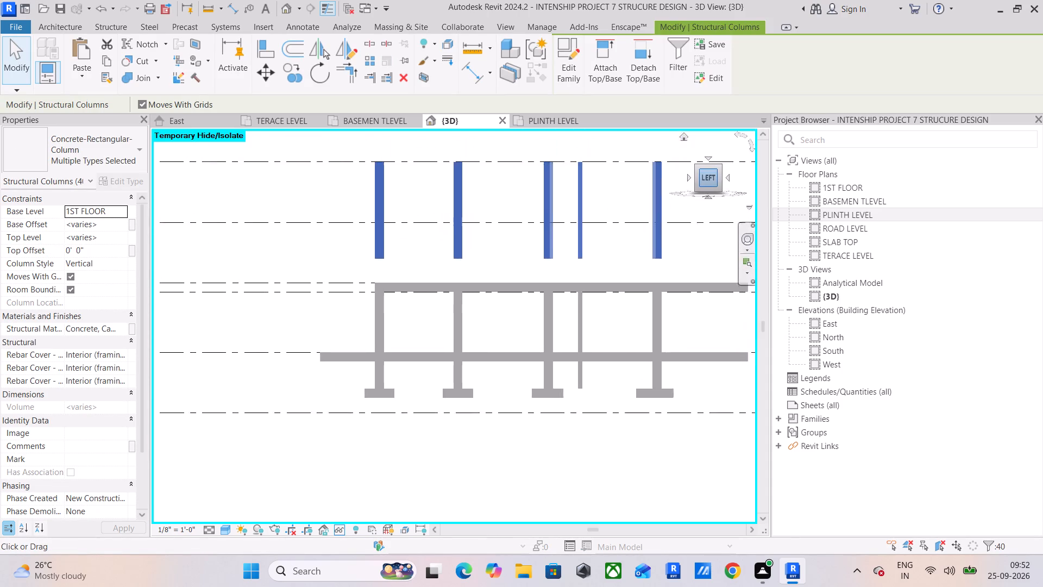
middle_click_drag(623, 309, 423, 293)
middle_click_drag(423, 293, 560, 290)
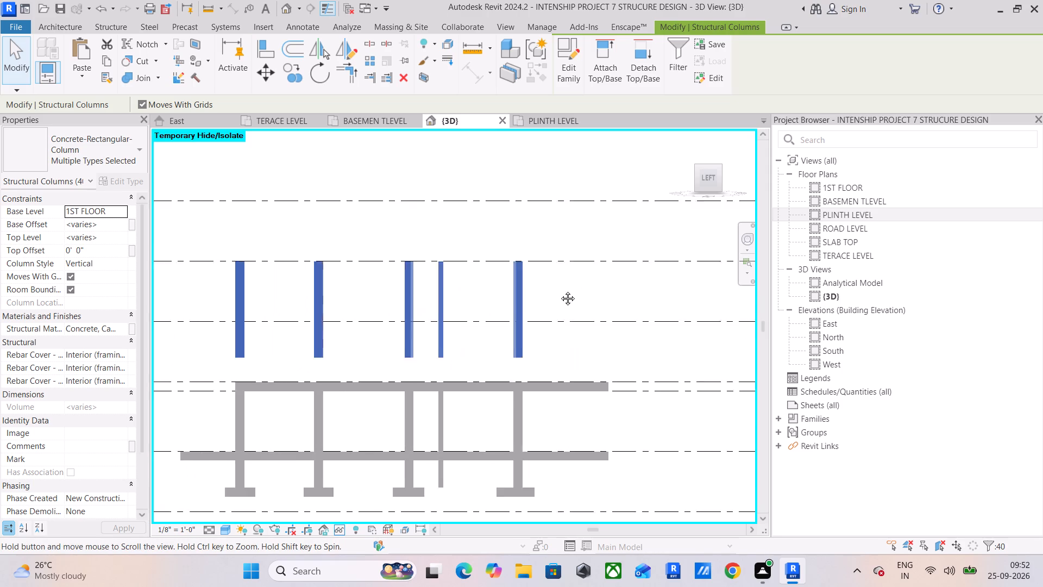
middle_click_drag(560, 290, 598, 265)
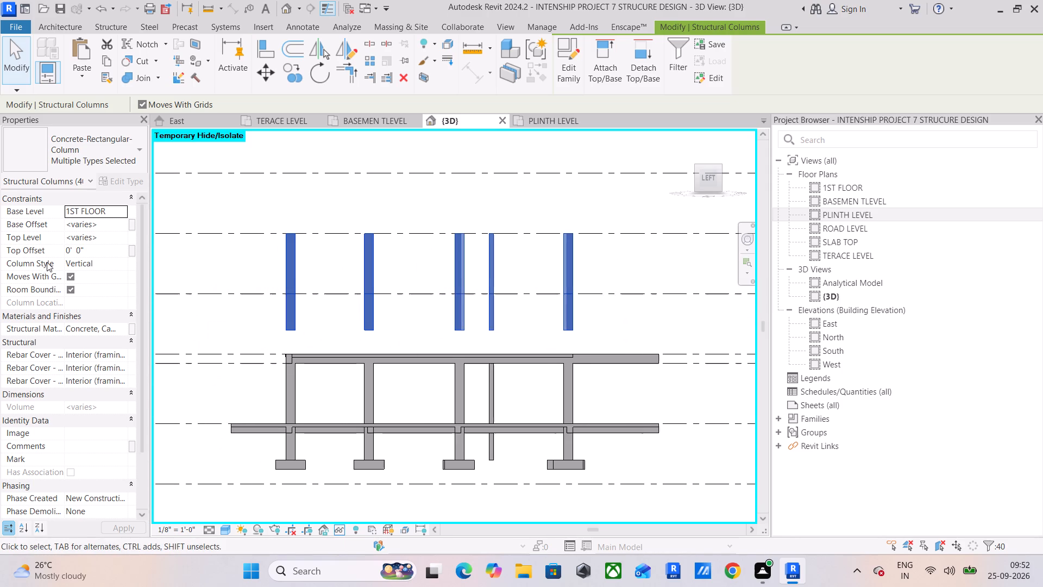
left_click(121, 210)
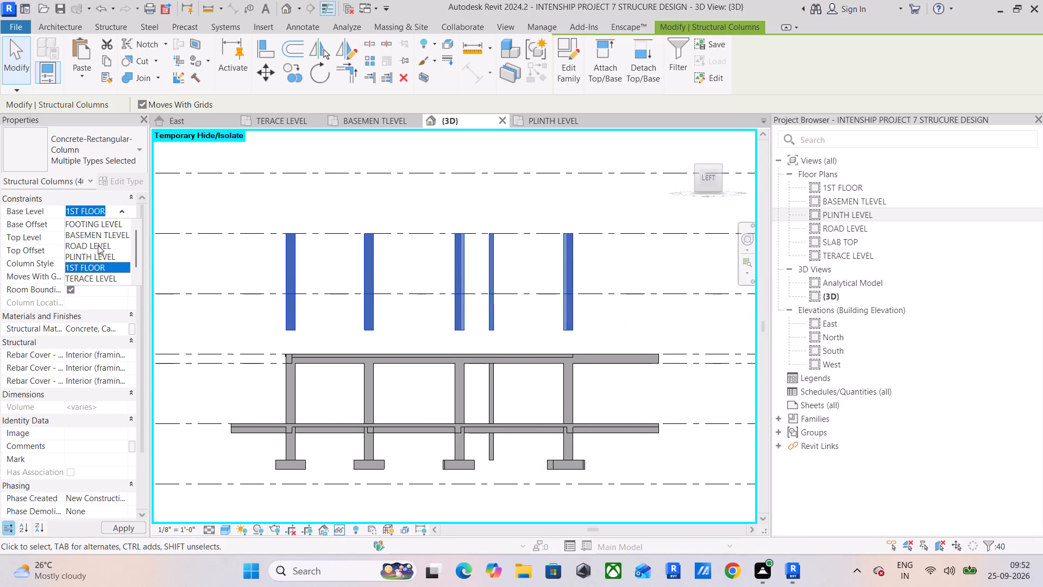
left_click(108, 254)
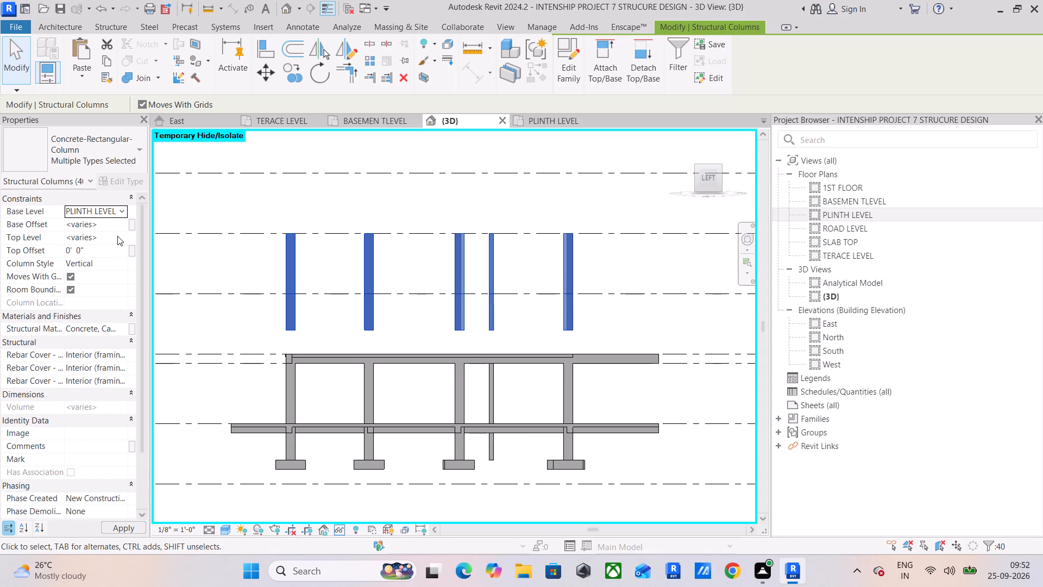
left_click(120, 239)
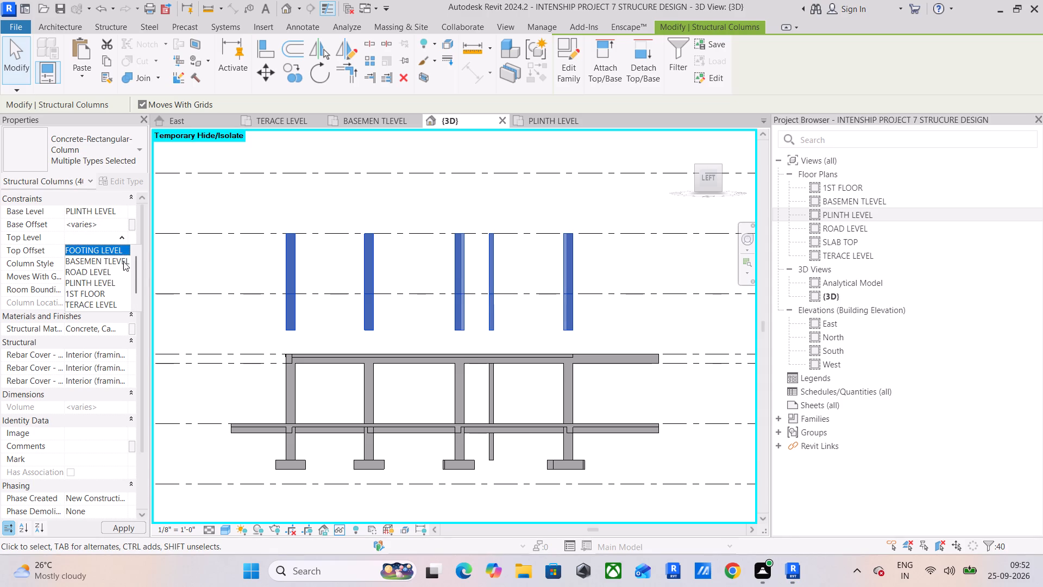
left_click(99, 293)
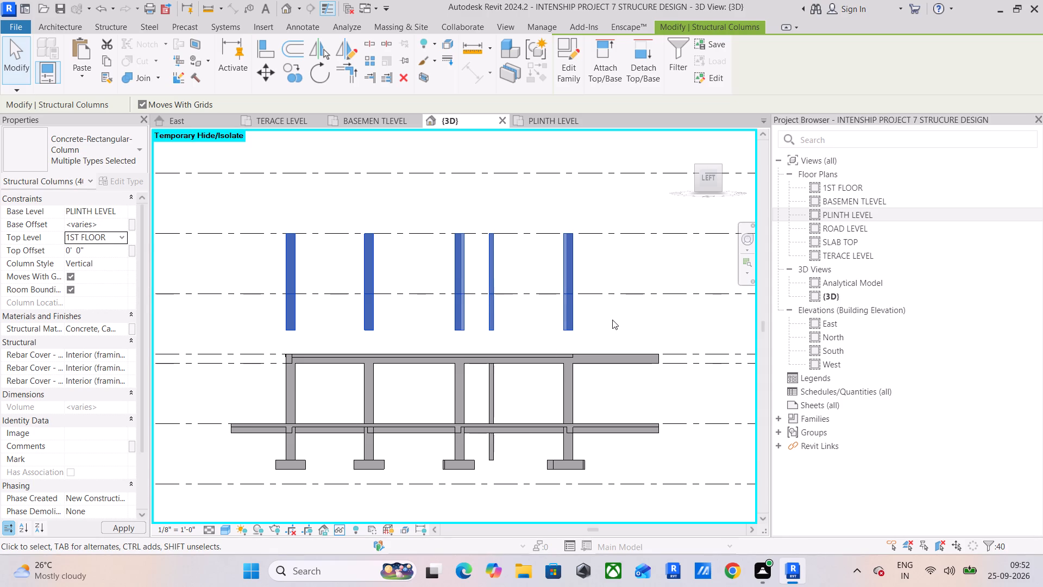
Examine the pasted columns' bases and tops against the PLINTH LEVEL, ROAD LEVEL and 1ST FLOOR lines.
middle_click_drag(336, 384, 623, 363)
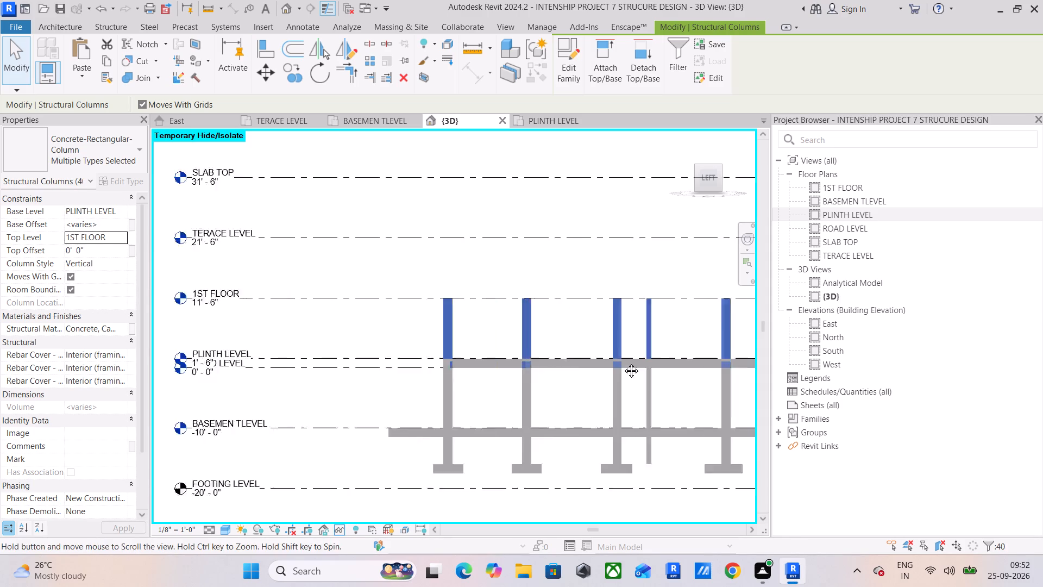
middle_click_drag(623, 363, 649, 357)
scroll(382, 344, "up", 4)
middle_click_drag(472, 332, 341, 330)
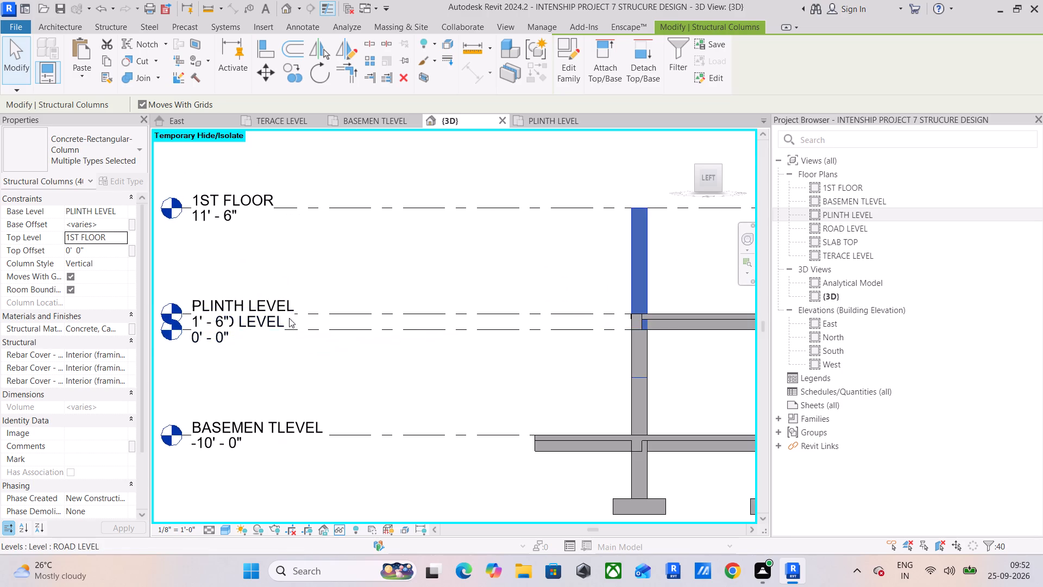
scroll(265, 315, "up", 4)
middle_click_drag(265, 315, 368, 291)
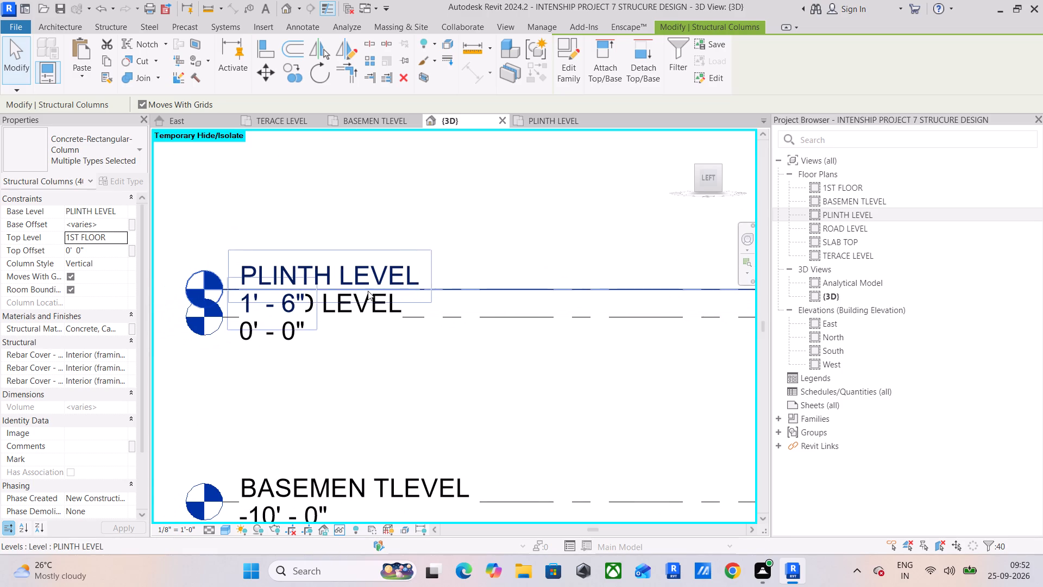
scroll(423, 314, "down", 5)
middle_click_drag(423, 314, 282, 319)
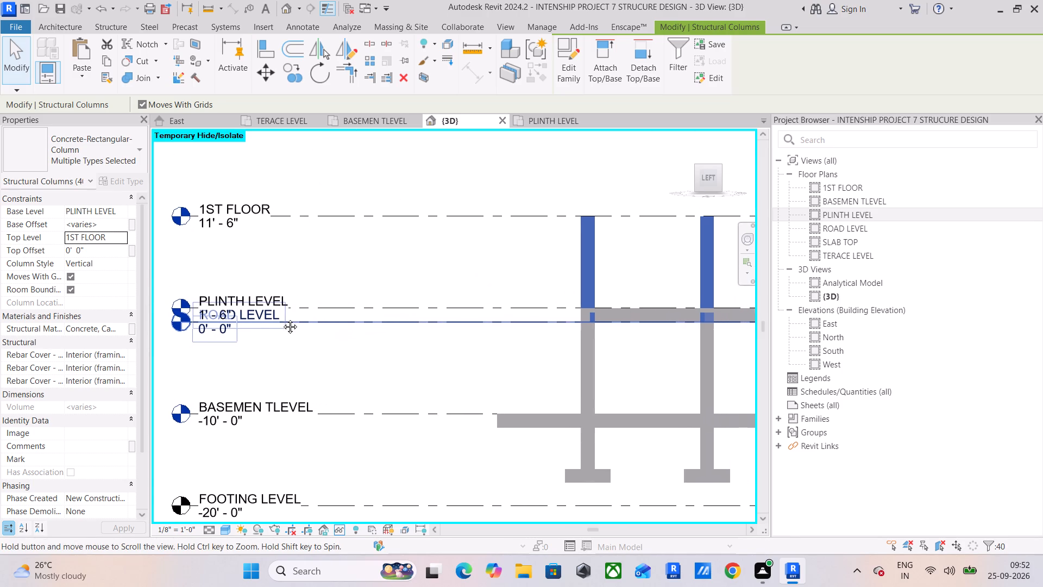
middle_click_drag(282, 319, 260, 312)
middle_click_drag(460, 304, 381, 305)
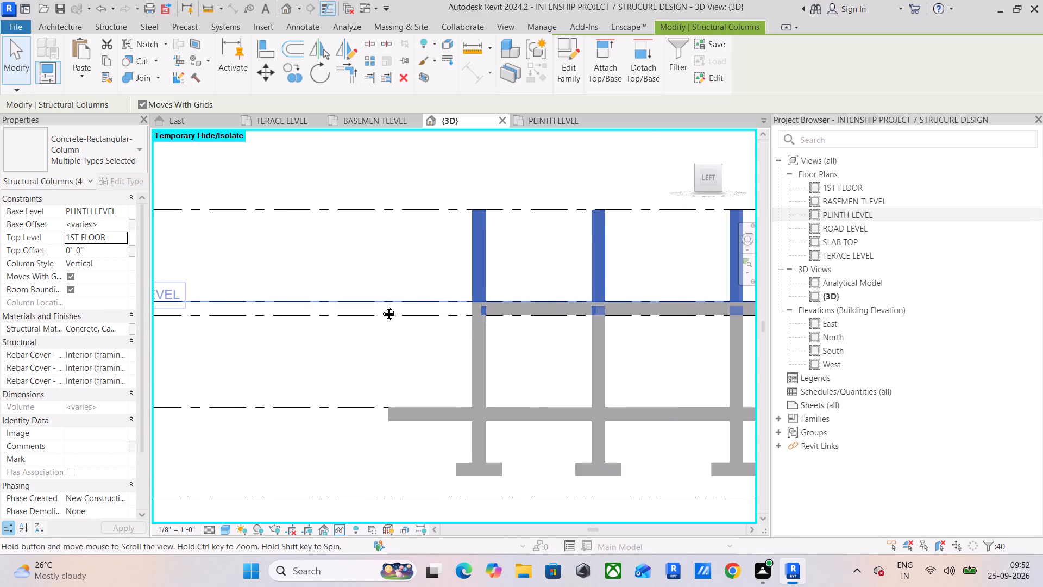
middle_click_drag(381, 305, 326, 292)
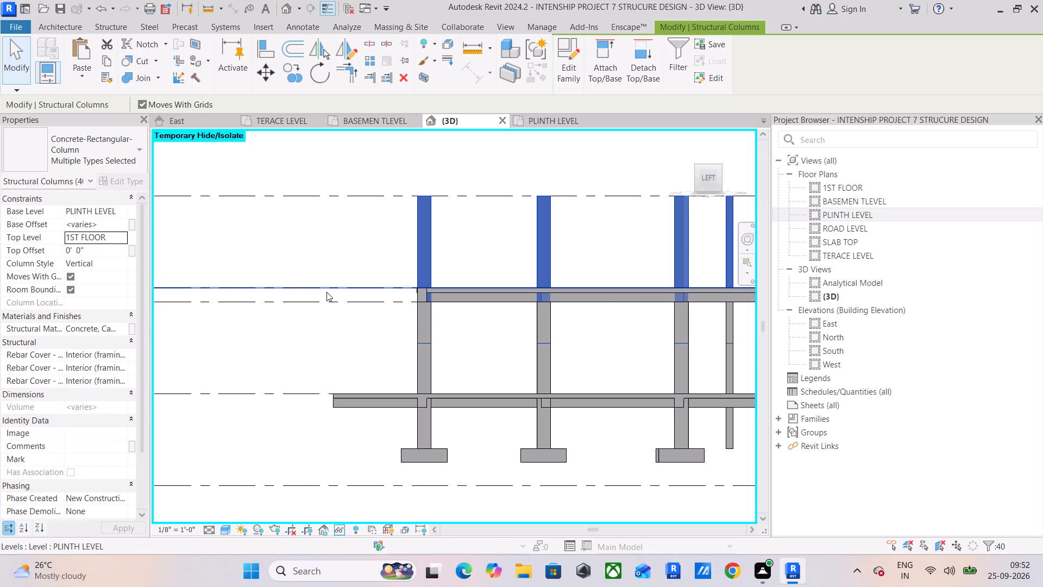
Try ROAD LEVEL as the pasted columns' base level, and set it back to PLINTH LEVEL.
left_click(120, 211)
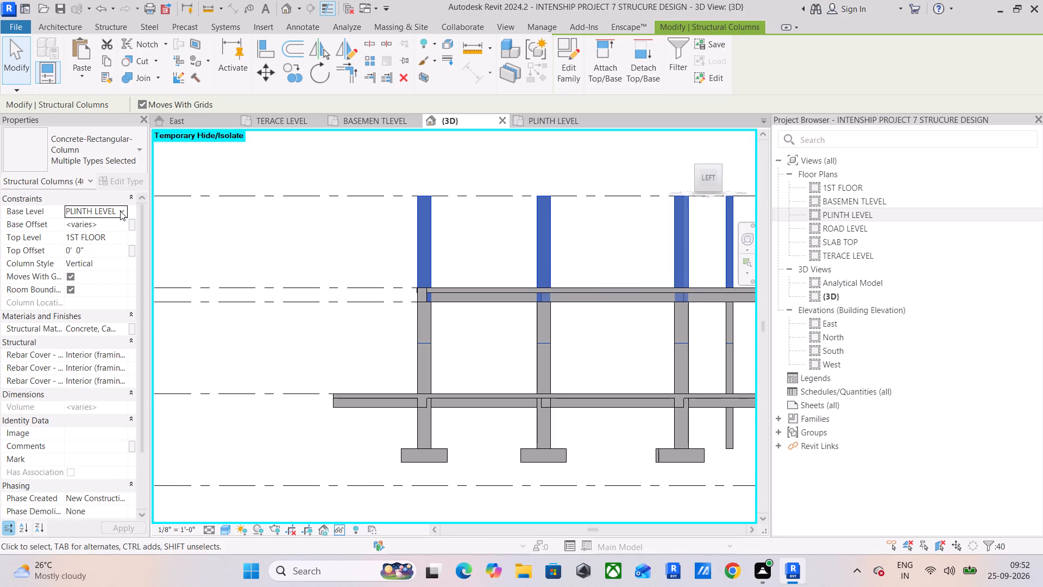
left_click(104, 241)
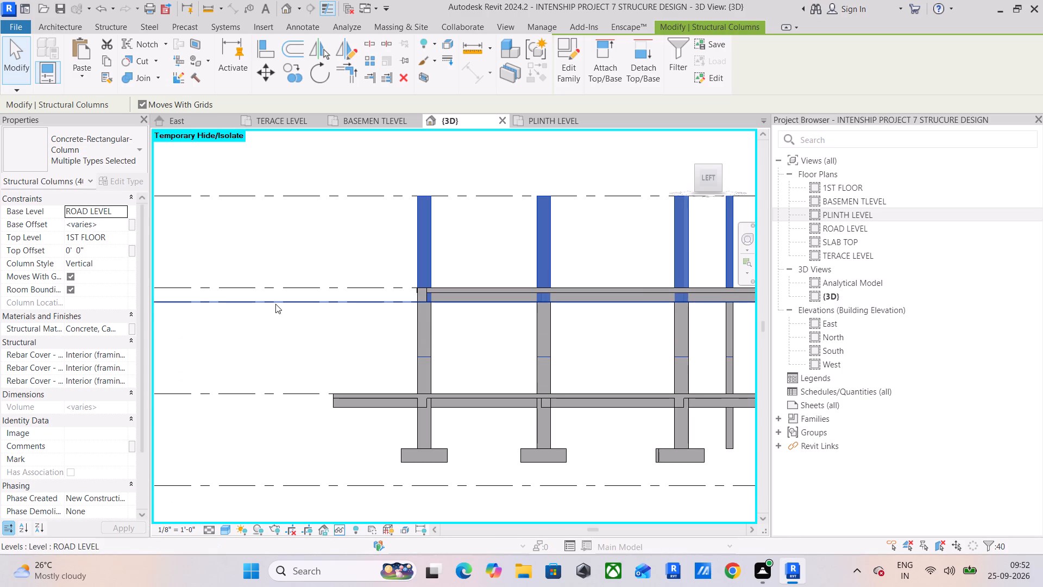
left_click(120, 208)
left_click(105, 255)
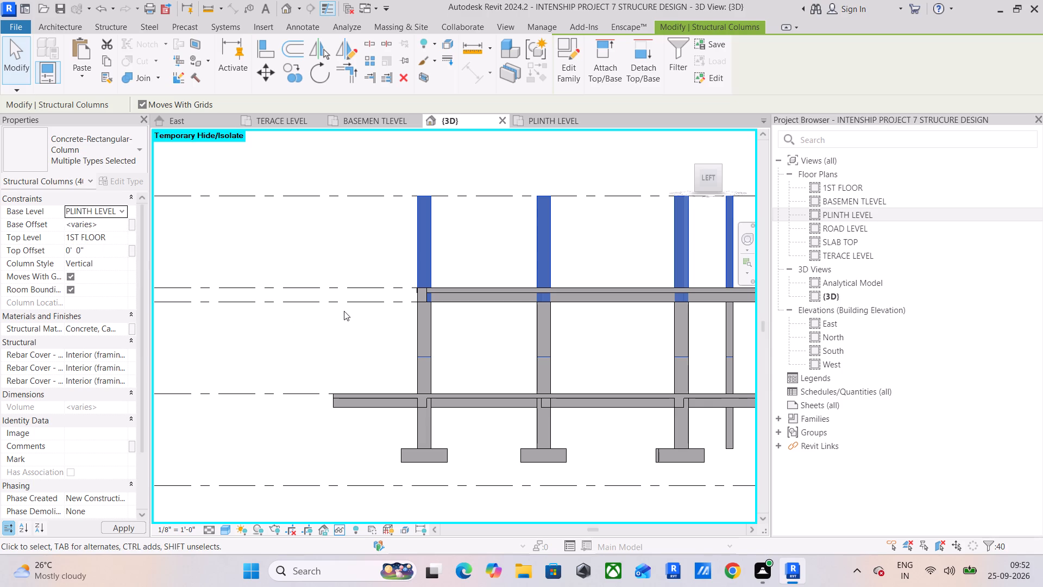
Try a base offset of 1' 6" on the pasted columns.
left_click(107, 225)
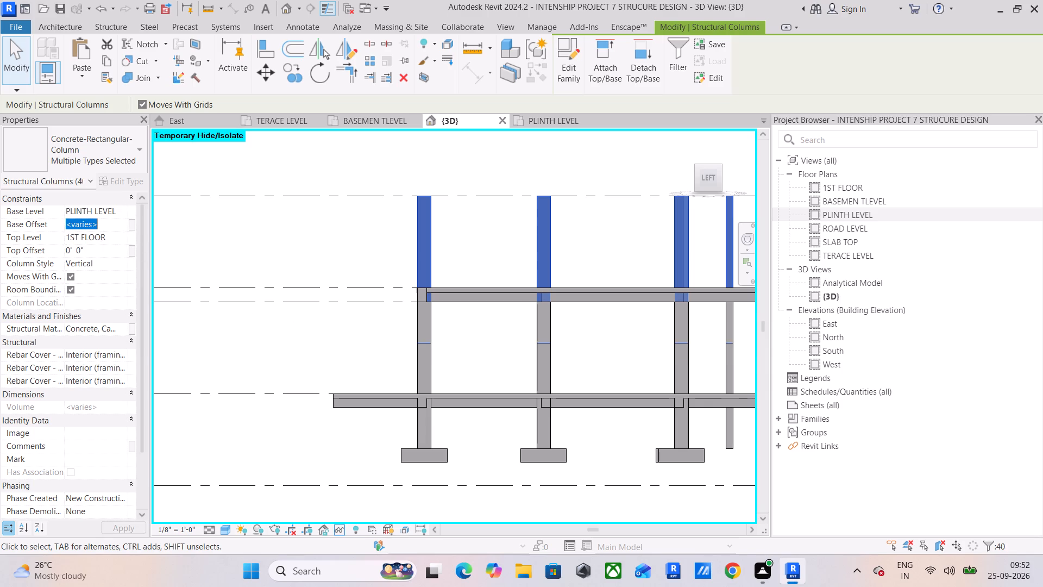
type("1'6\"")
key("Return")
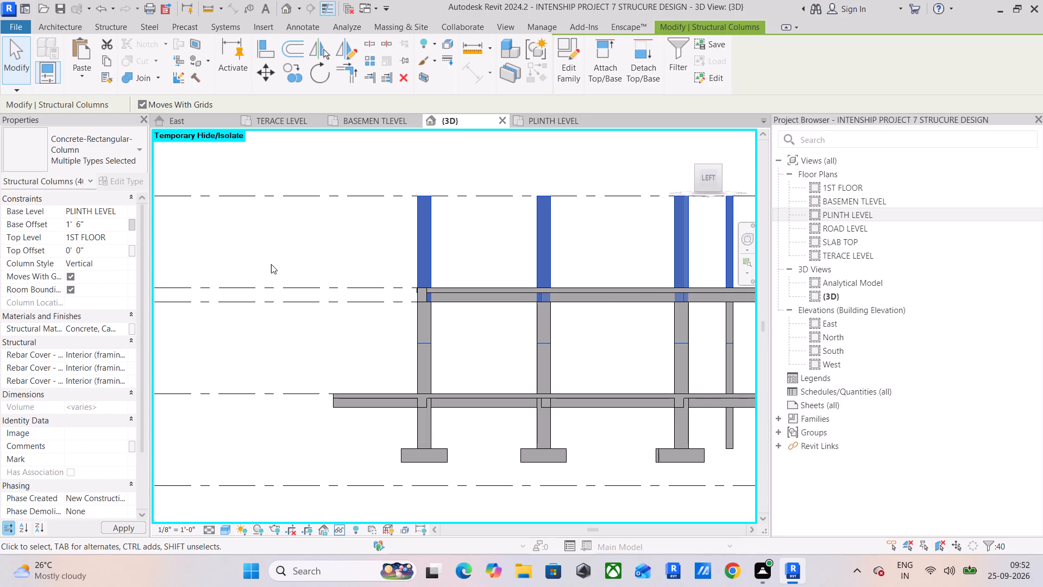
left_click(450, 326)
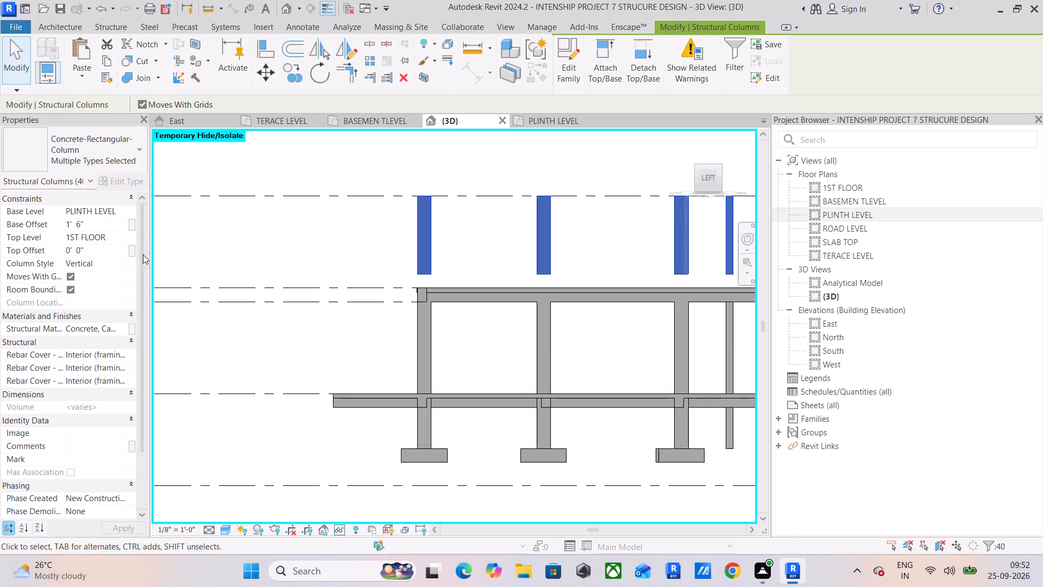
Set the pasted columns' base offset to 0 and clear the selection.
left_click(114, 221)
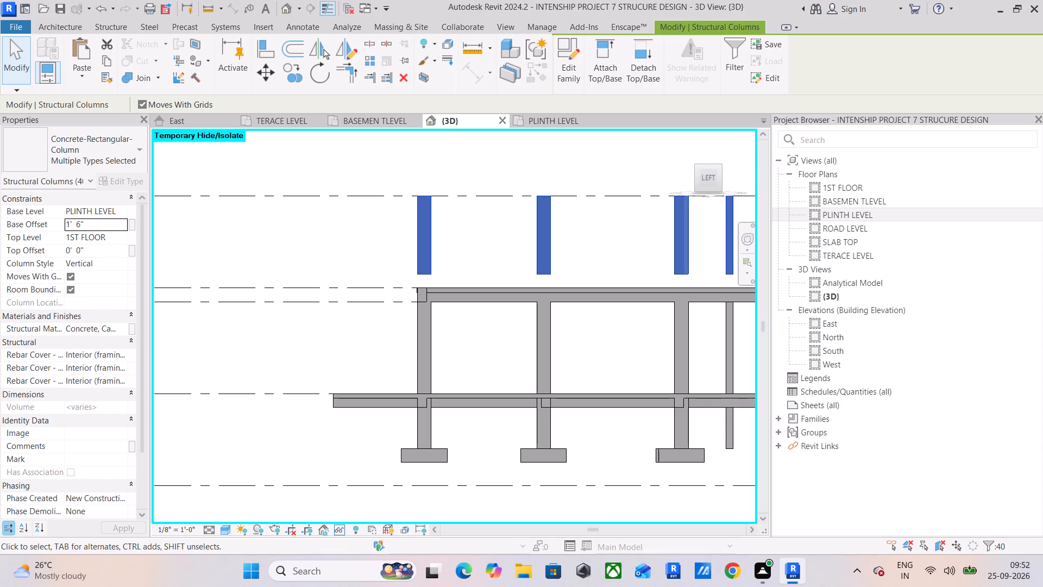
key("0")
key("Return")
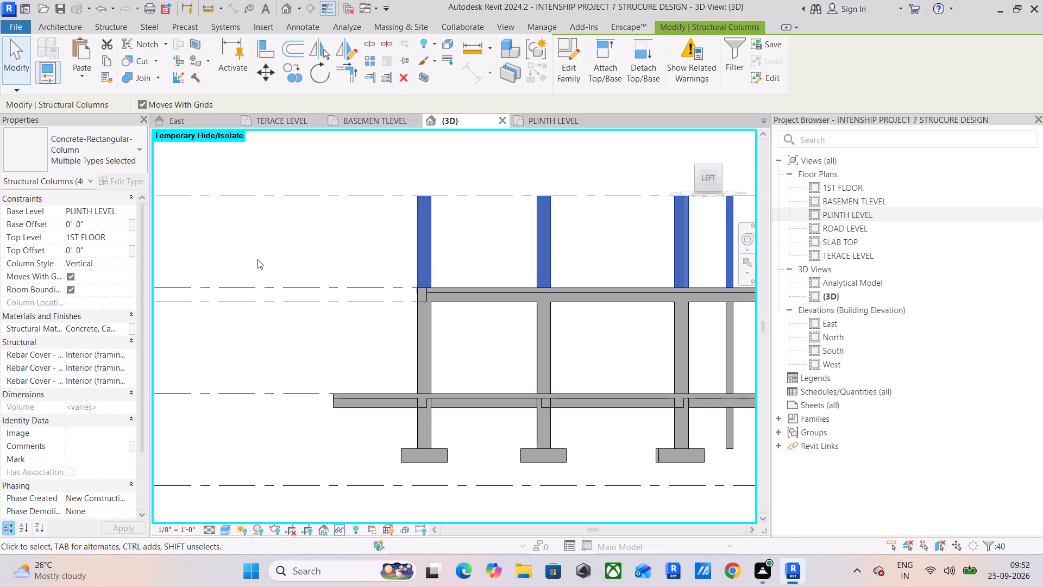
left_click(257, 265)
Examine the frame from several sides to check how the new columns sit on the plinth slab and beams.
scroll(257, 265, "down", 5)
middle_click_drag(265, 267, 404, 339, "shift")
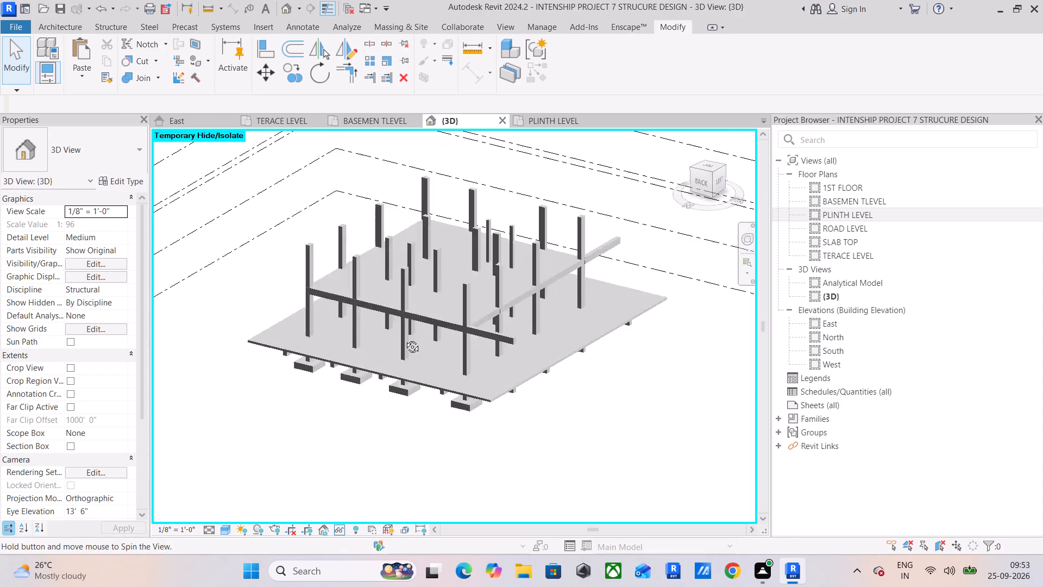
middle_click_drag(404, 339, 229, 302, "shift")
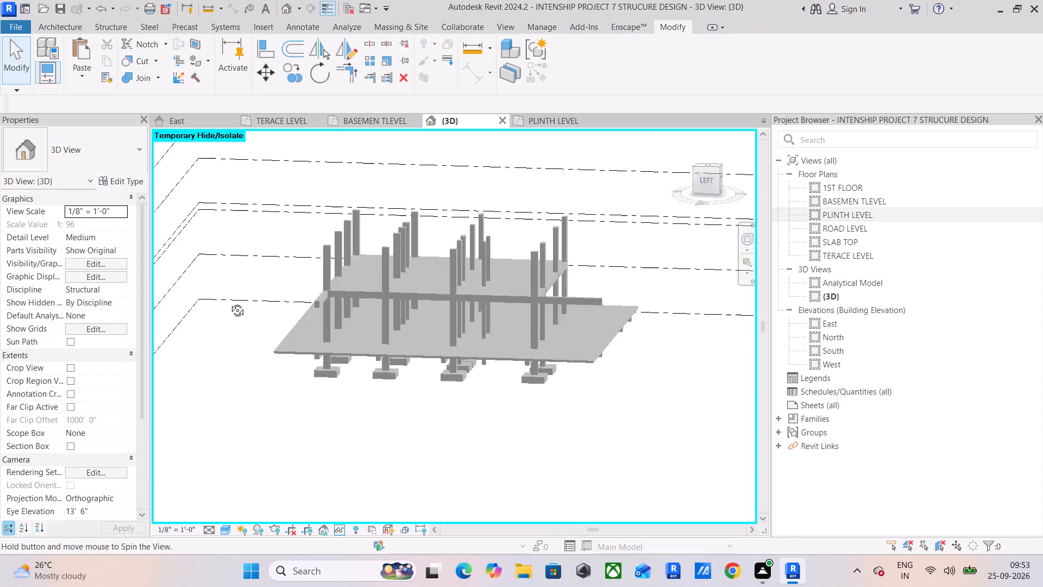
middle_click_drag(229, 302, 448, 282, "shift")
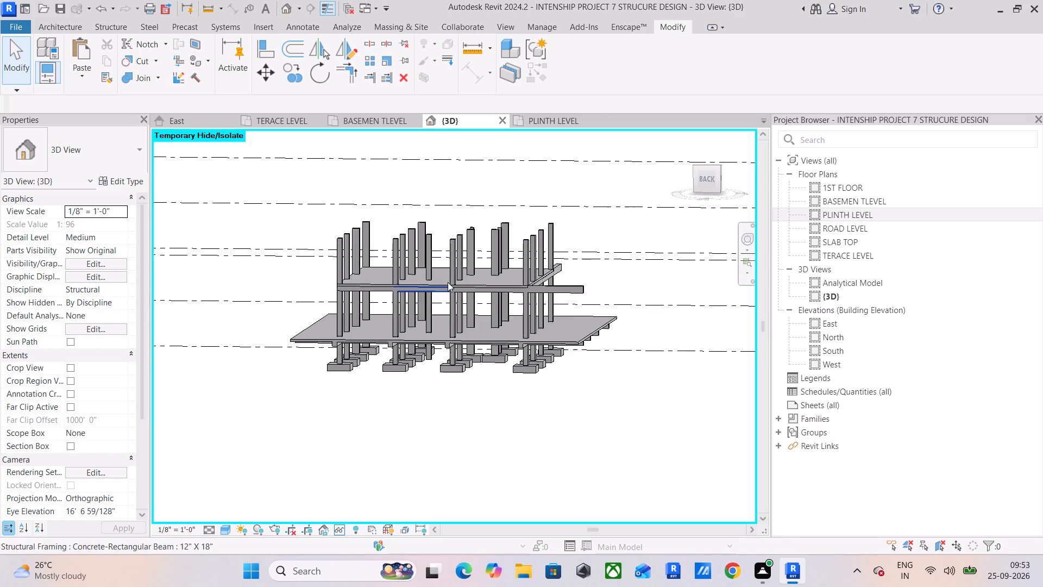
scroll(448, 282, "up", 5)
middle_click_drag(312, 310, 468, 296, "shift")
scroll(466, 300, "down", 3)
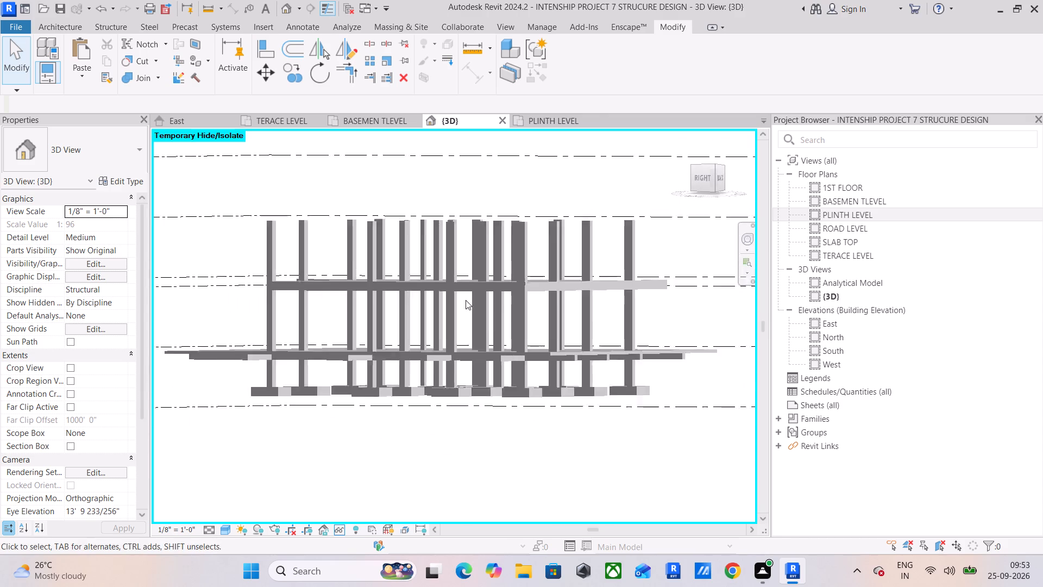
scroll(466, 300, "down", 2)
middle_click_drag(467, 299, 464, 323, "shift")
Copy the 6" foundation slab at PLINTH LEVEL and paste it aligned to the 1ST FLOOR level.
left_click(469, 301)
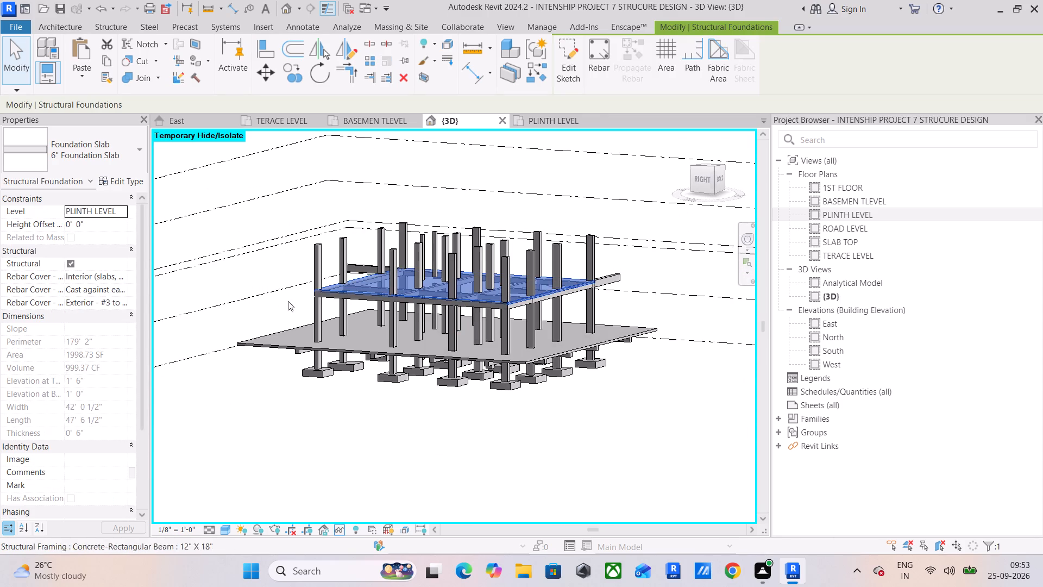
middle_click_drag(246, 292, 503, 326, "shift")
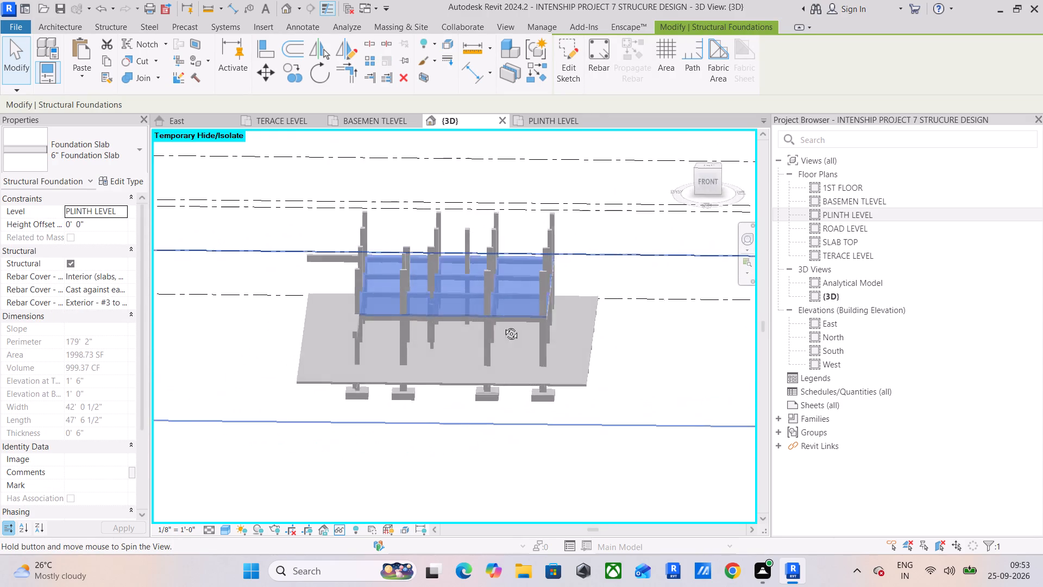
middle_click_drag(503, 326, 547, 318, "shift")
middle_click_drag(283, 353, 381, 334, "shift")
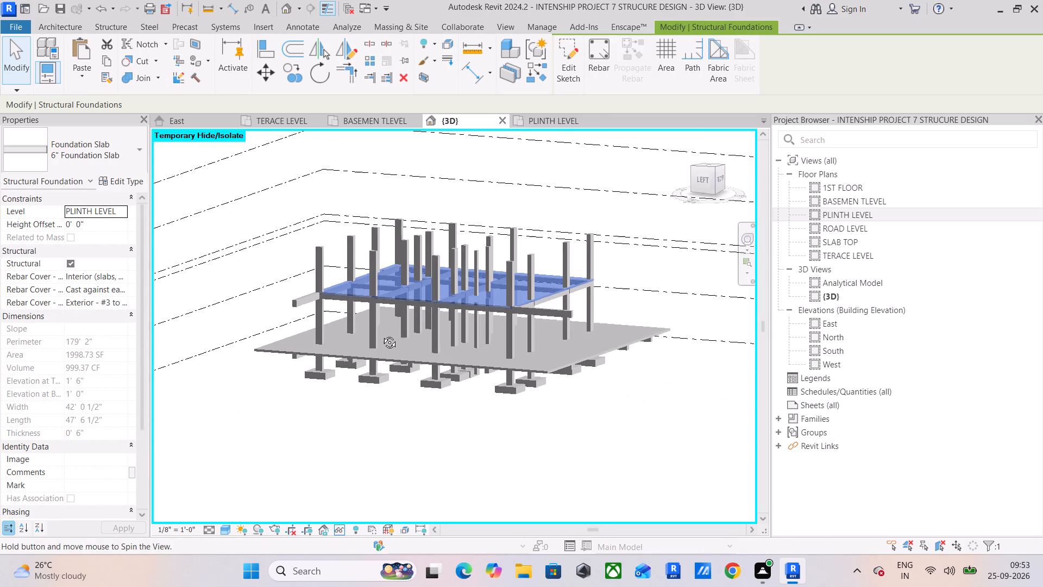
middle_click_drag(381, 334, 225, 402, "shift")
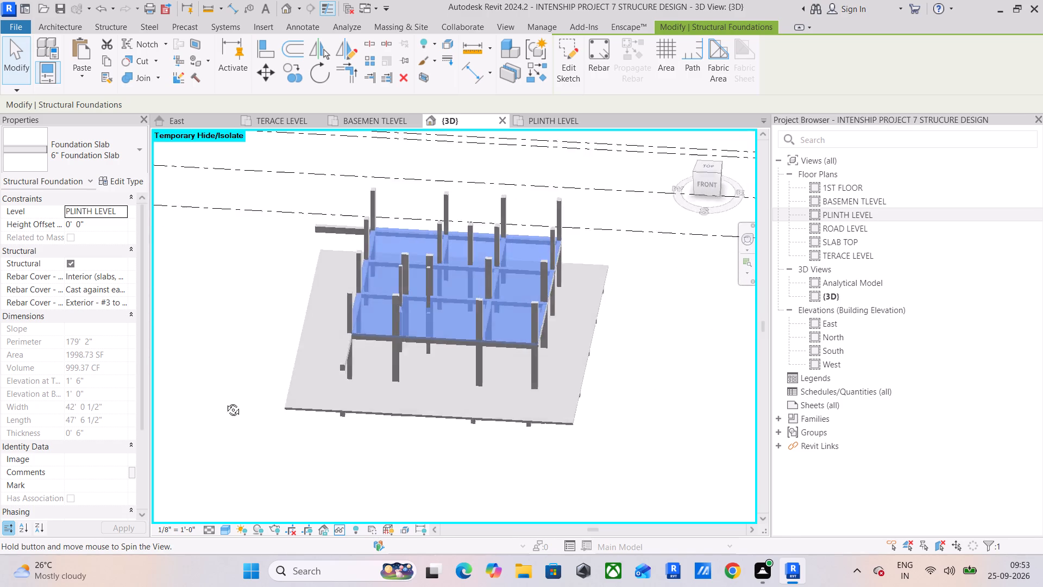
middle_click_drag(225, 402, 335, 372, "shift")
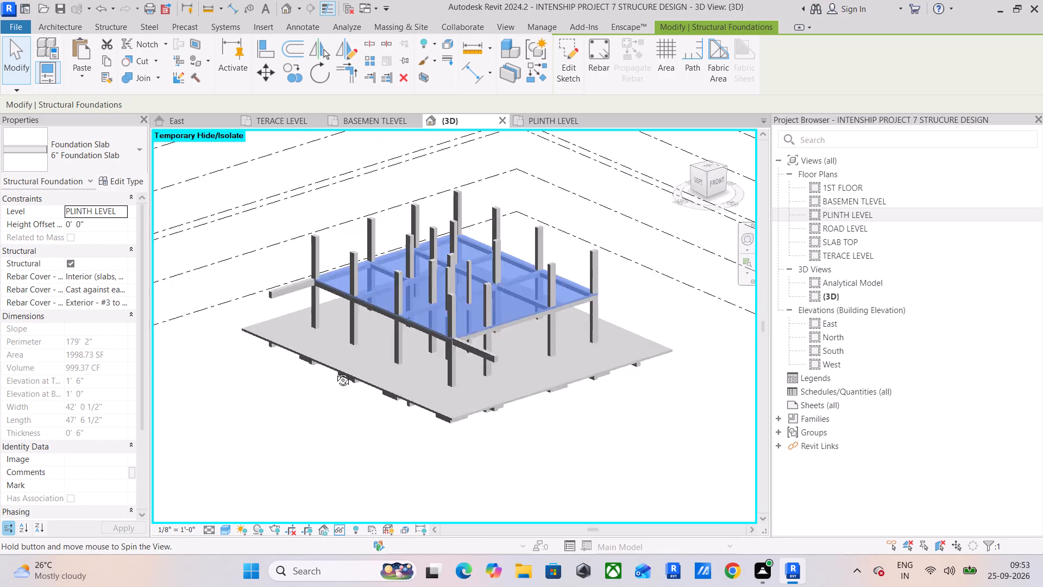
middle_click_drag(335, 372, 349, 367, "shift")
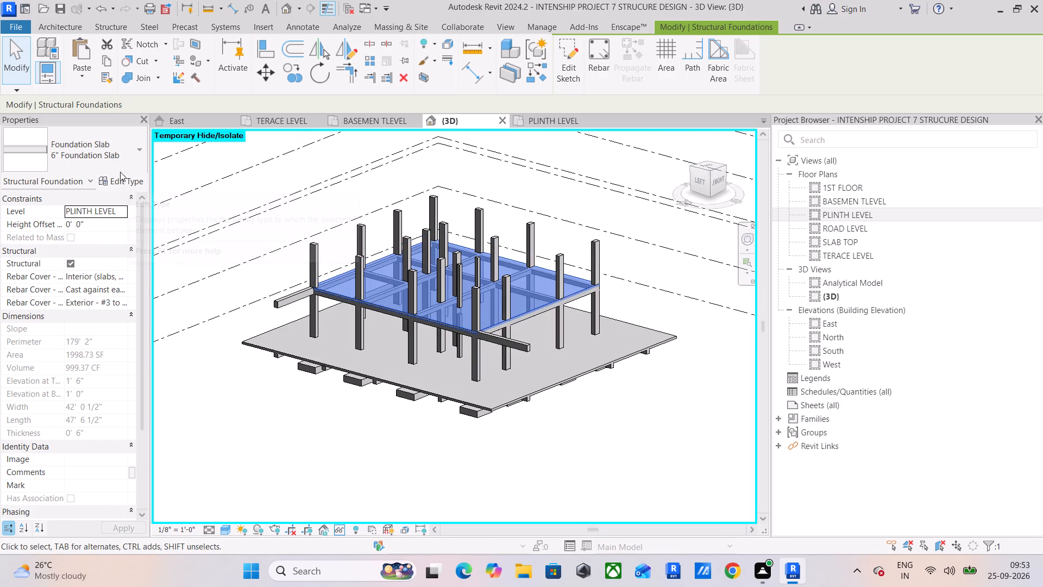
left_click(108, 64)
left_click(73, 79)
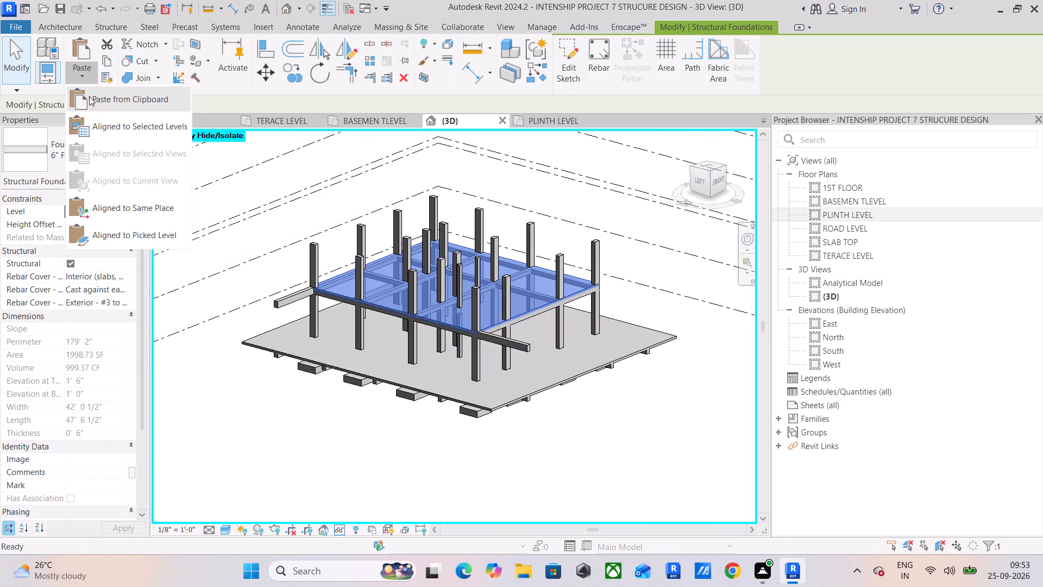
left_click(112, 120)
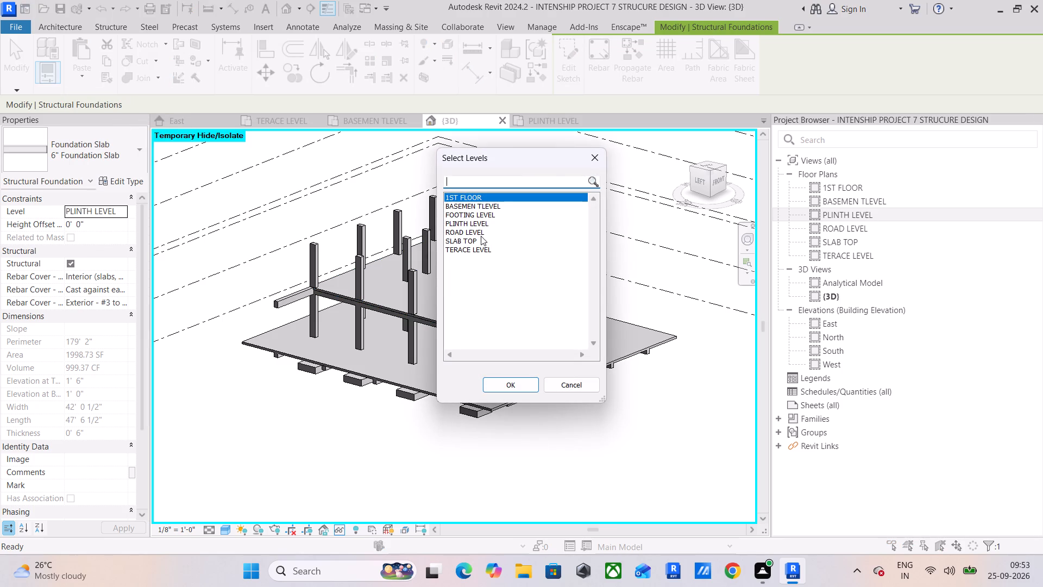
left_click(502, 389)
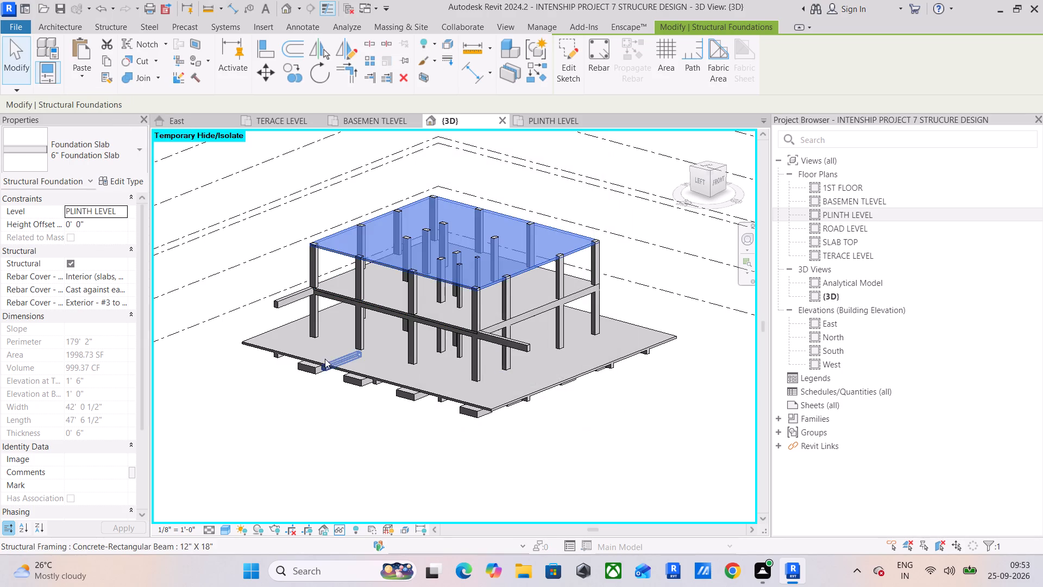
Select all instances of the 12" X 18" concrete rectangular beam and view them from the LEFT side.
middle_click_drag(325, 359, 396, 301, "shift")
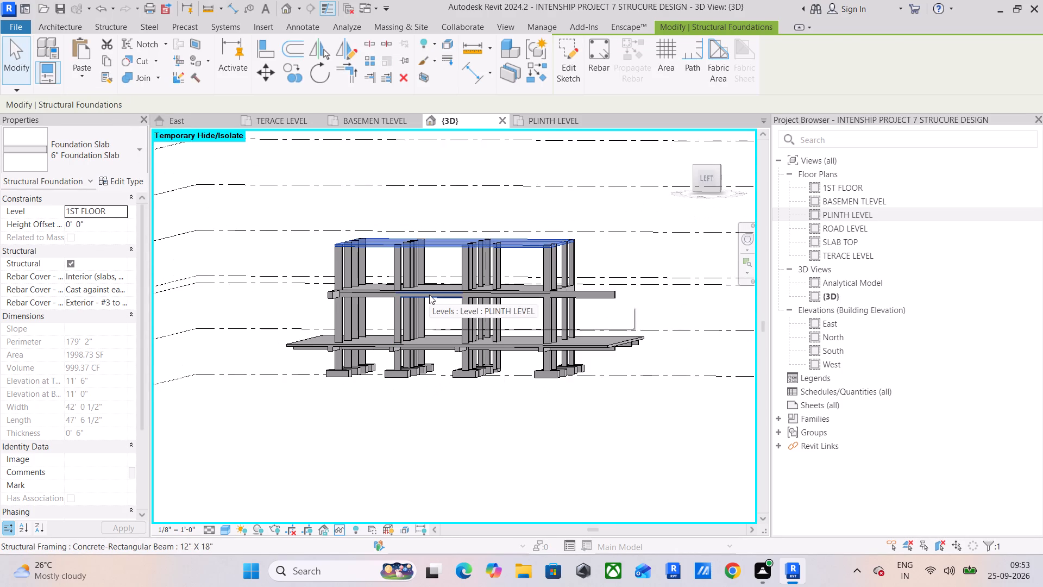
left_click(429, 295)
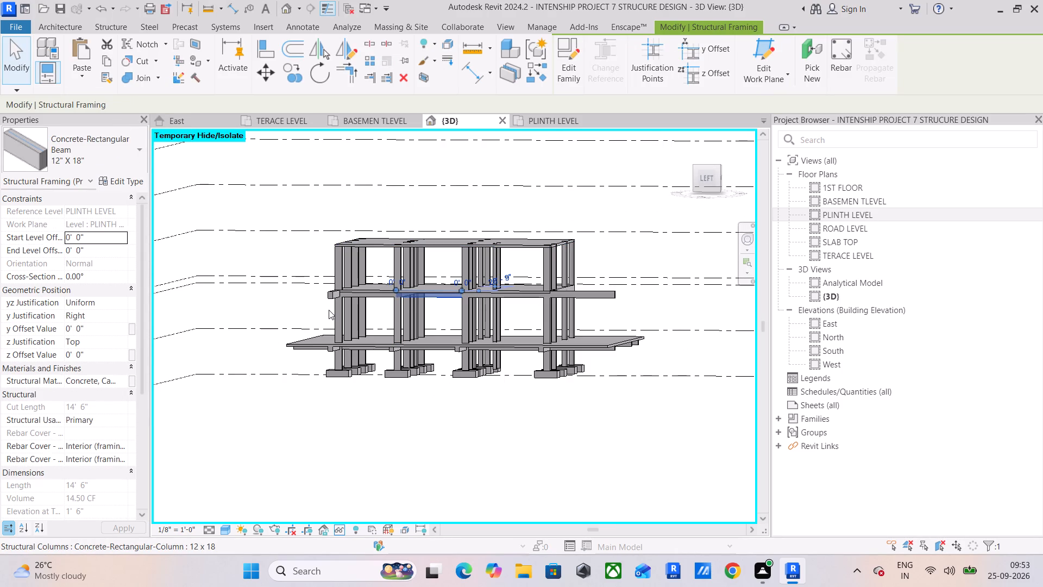
type("SA")
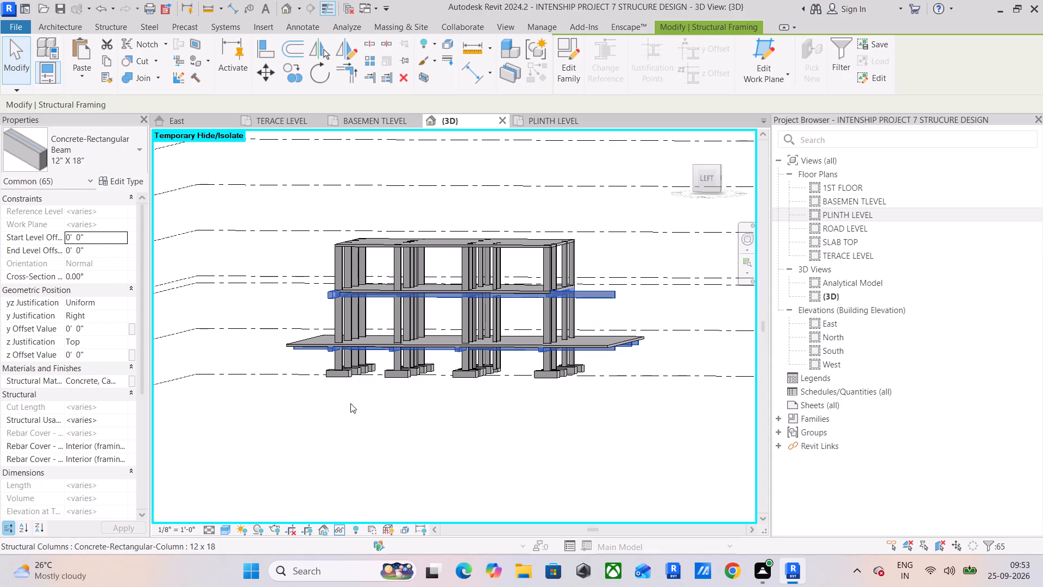
middle_click_drag(372, 405, 386, 401, "shift")
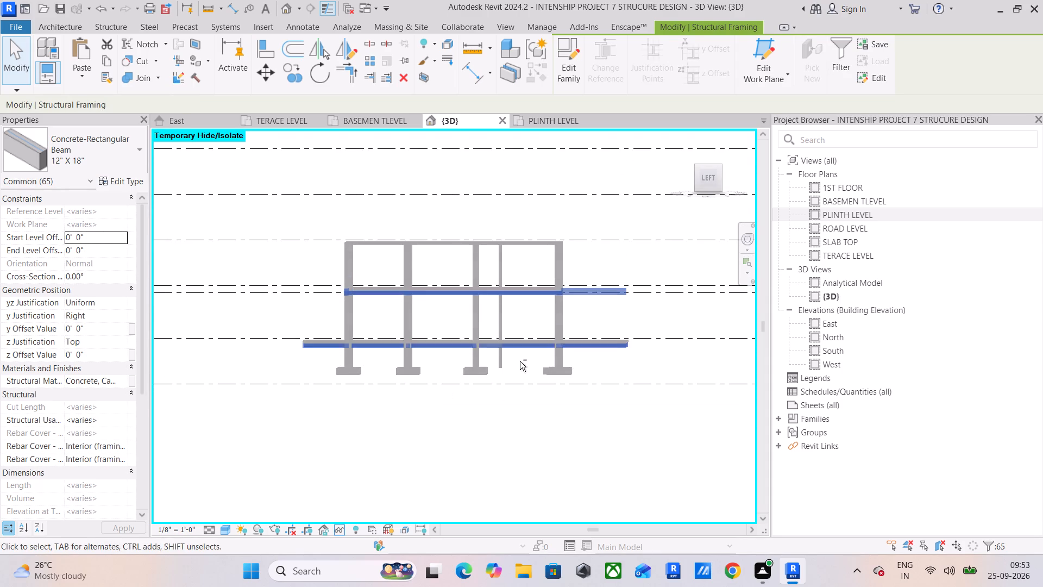
left_click(705, 179)
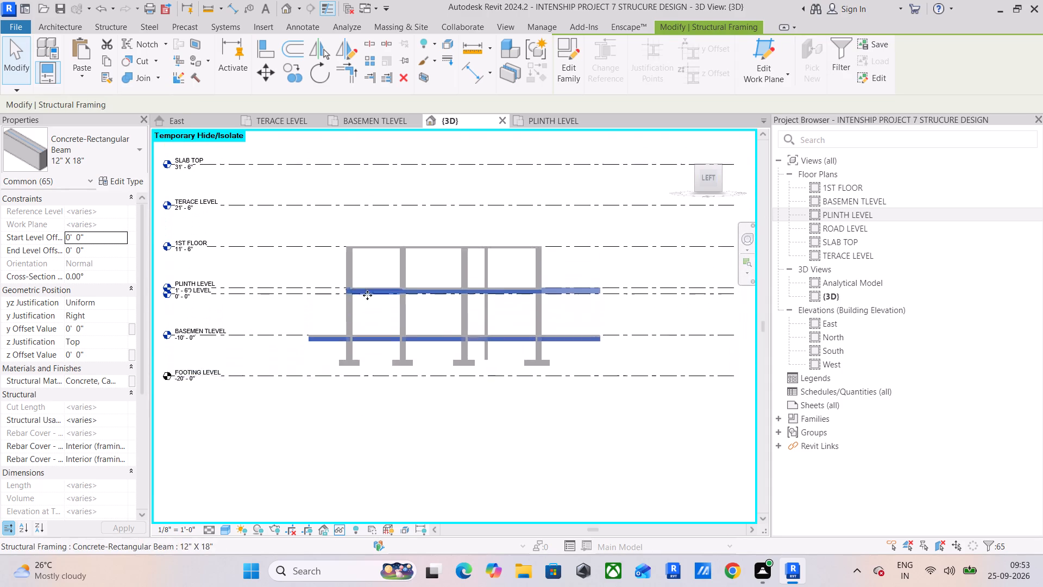
Remove the basement-level beams from the selection, then copy the PLINTH LEVEL 12" X 18" beams and paste them aligned to 1ST FLOOR.
left_click_drag(298, 322, 613, 405, "shift")
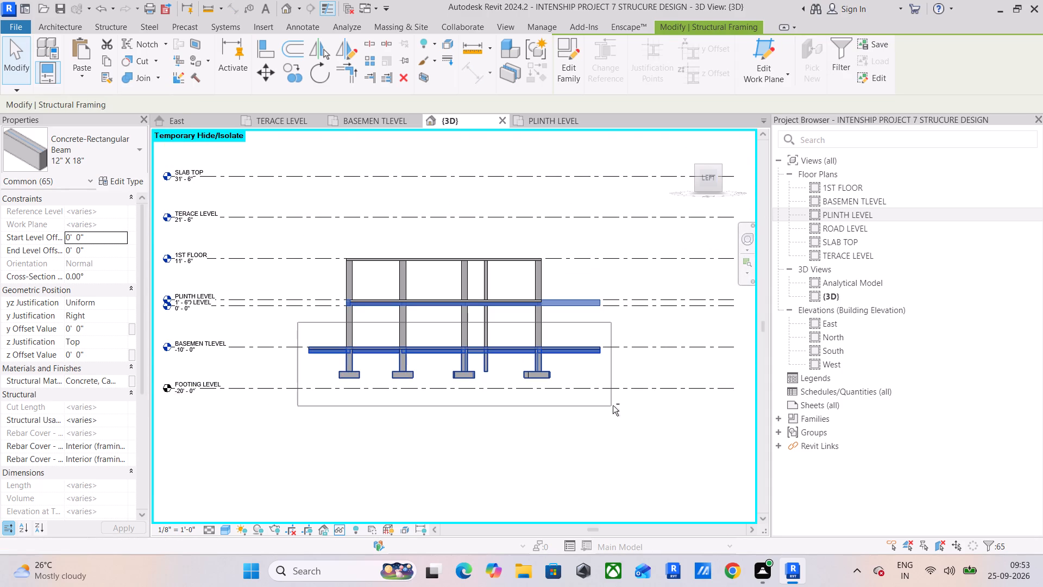
left_click_drag(613, 405, 642, 407, "shift")
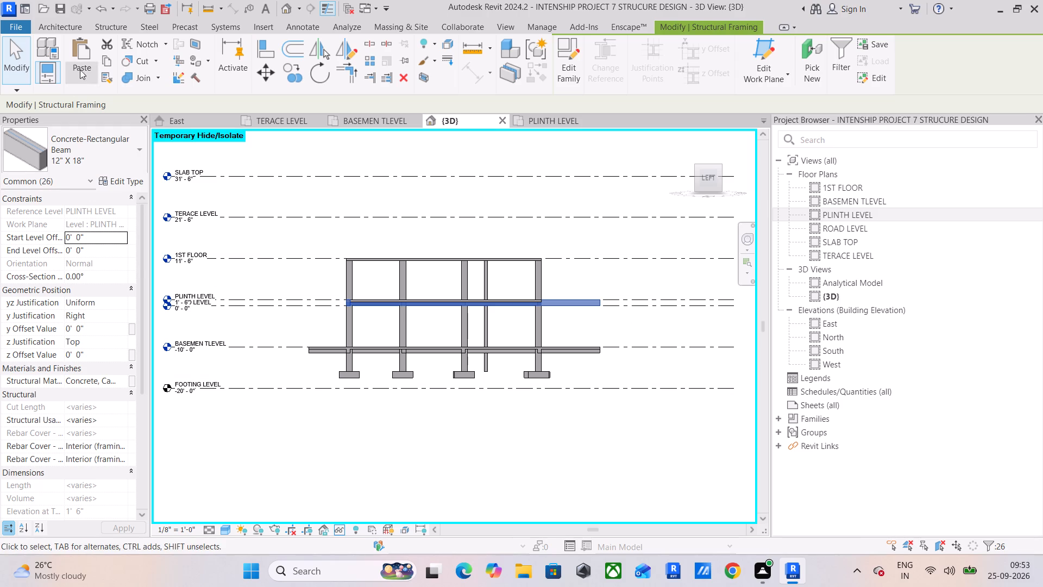
left_click(105, 59)
left_click(87, 73)
left_click(103, 132)
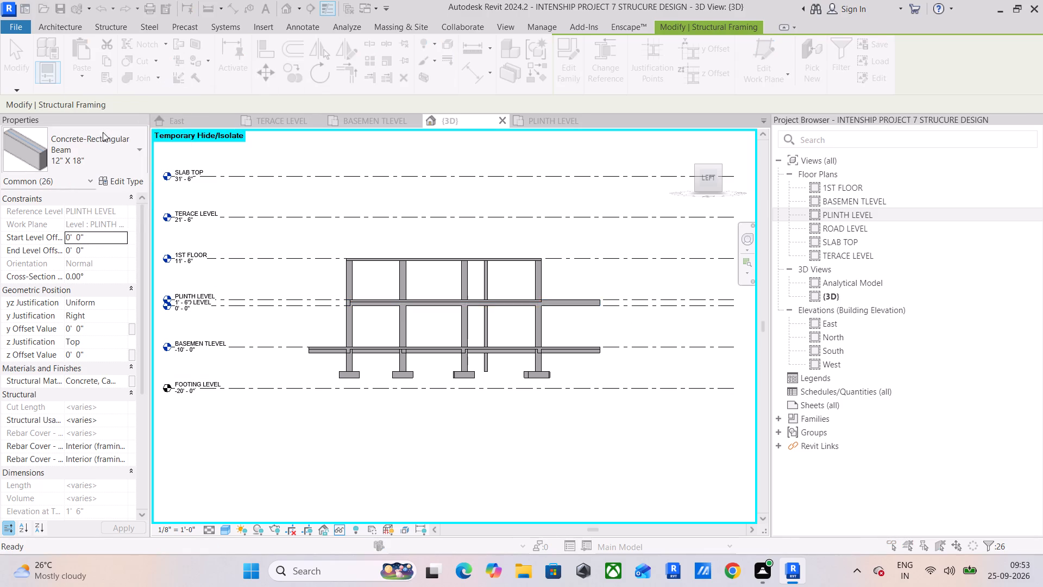
left_click(527, 388)
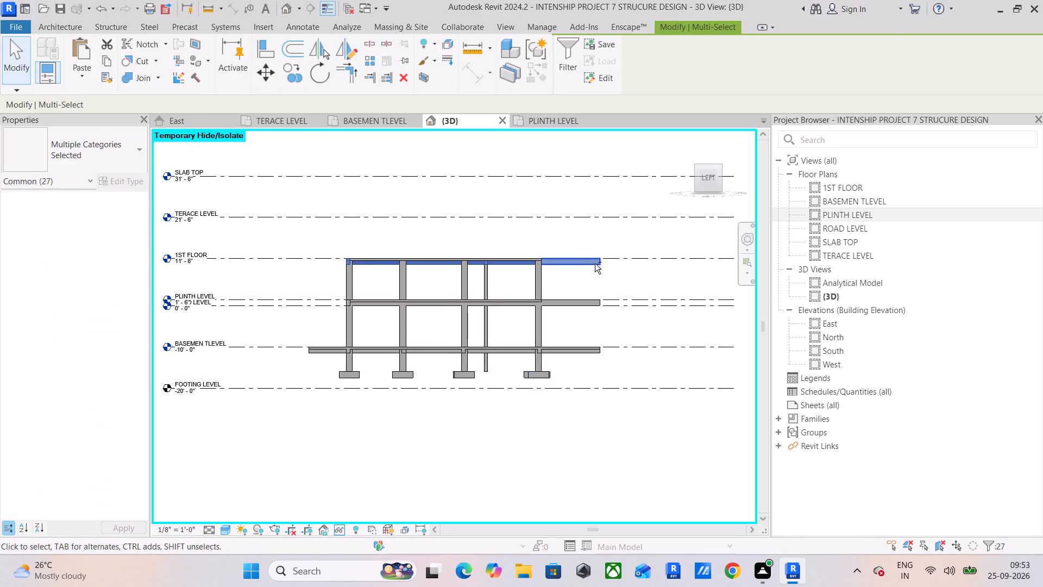
In the 1ST FLOOR plan, delete the two pasted beams projecting outside the building, one south of grid D and one west along grid A.
middle_click_drag(595, 264, 444, 366, "shift")
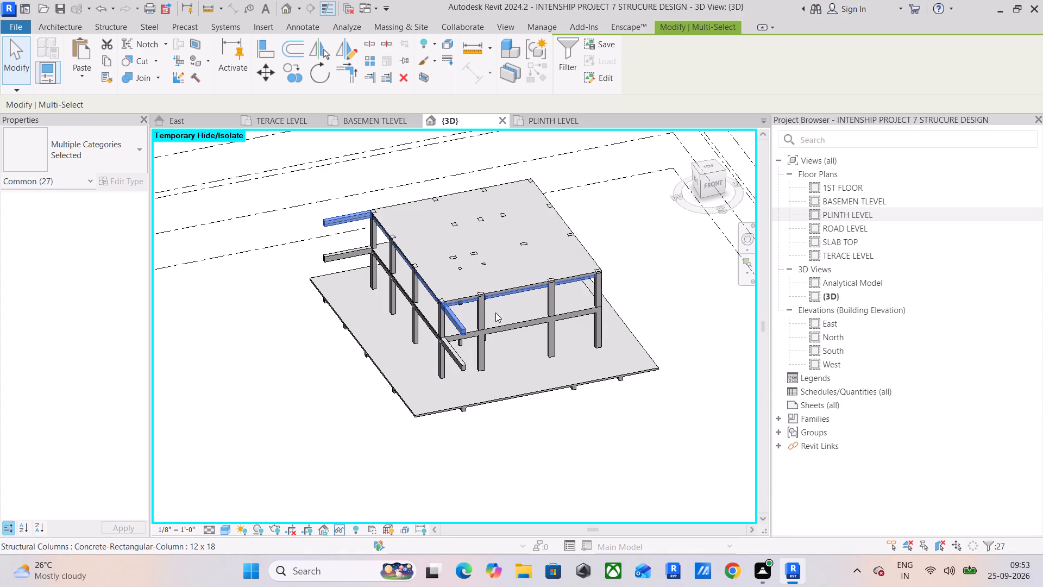
middle_click_drag(495, 313, 482, 339, "shift")
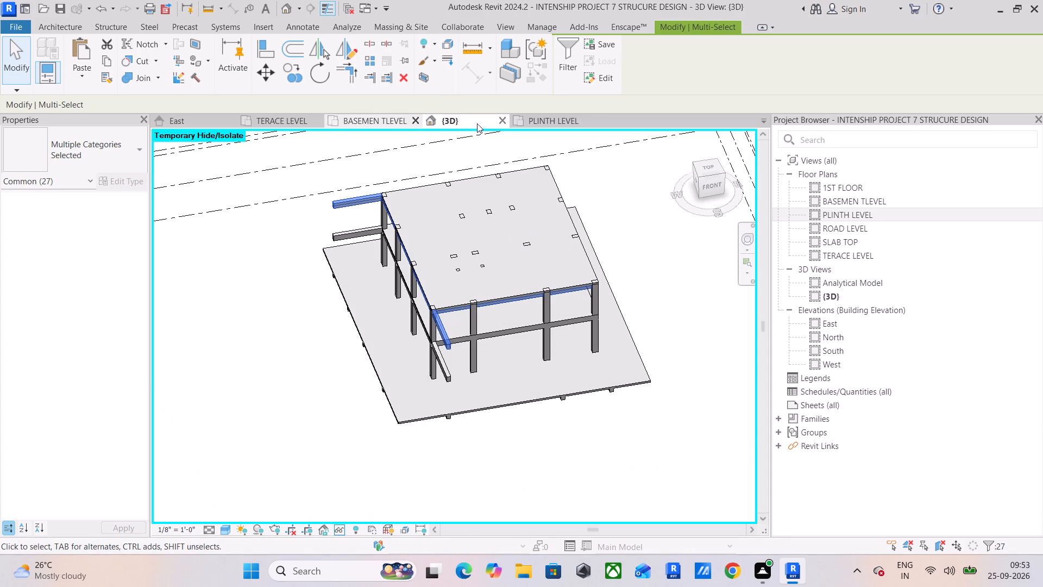
double_click(846, 190)
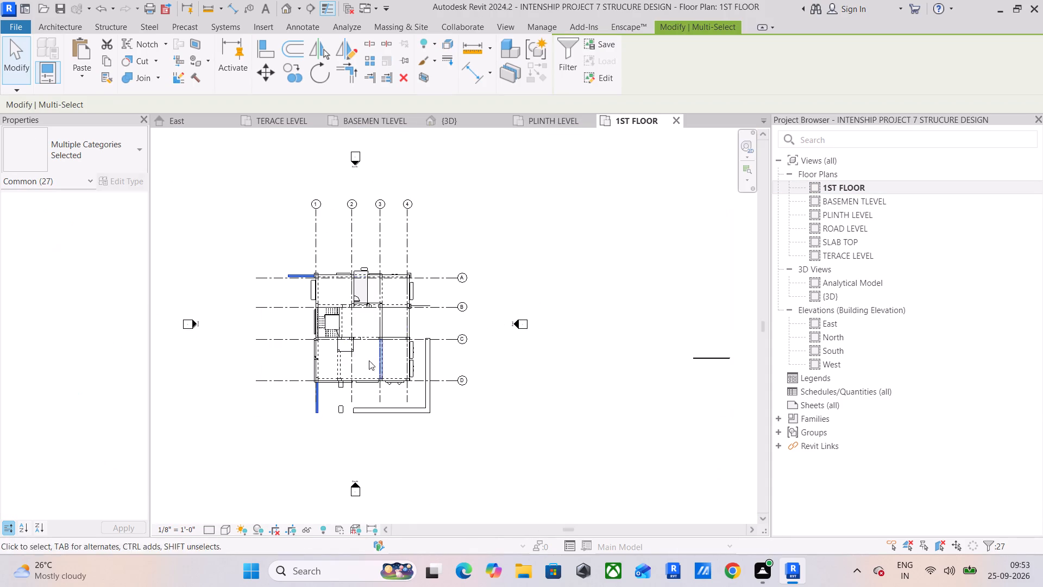
scroll(313, 383, "up", 5)
left_click(319, 408)
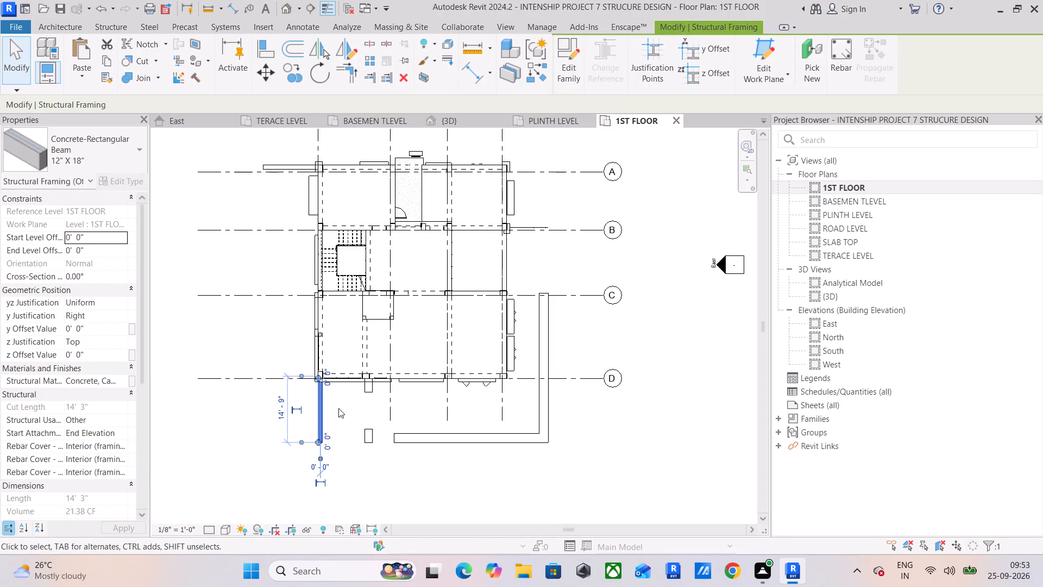
key("Delete")
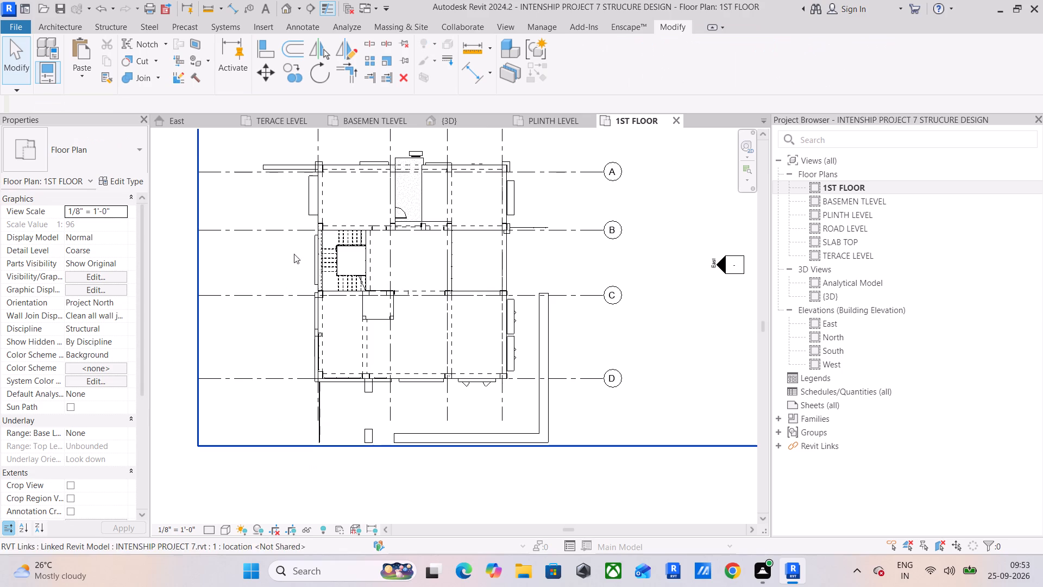
left_click(284, 172)
key("Delete")
Examine the remaining beam layout in the 1ST FLOOR plan and in the 3D view of the frame.
scroll(287, 165, "up", 8)
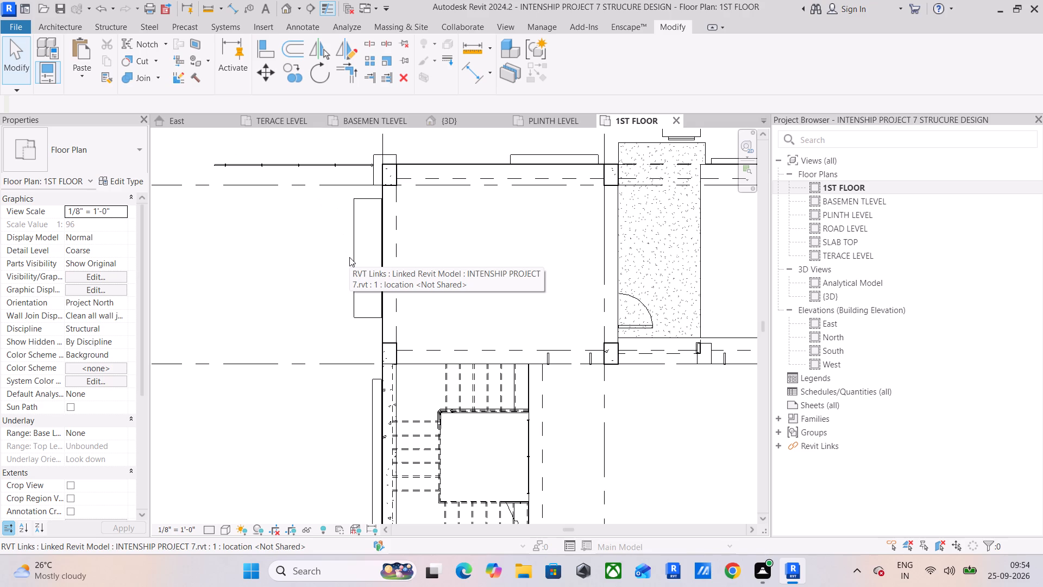
scroll(426, 255, "down", 4)
middle_click_drag(474, 264, 306, 251)
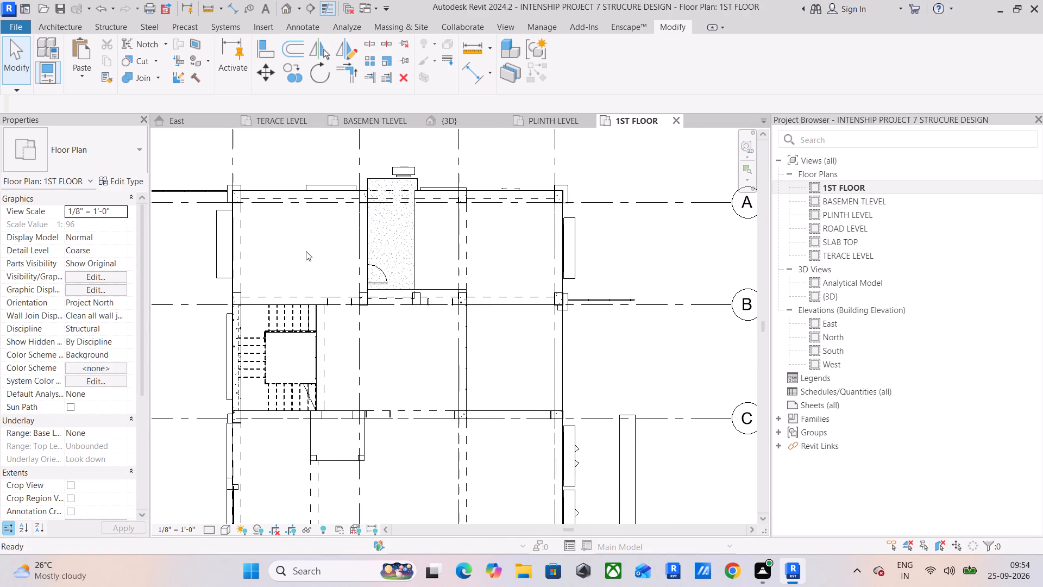
scroll(331, 241, "down", 4)
middle_click_drag(331, 241, 426, 203)
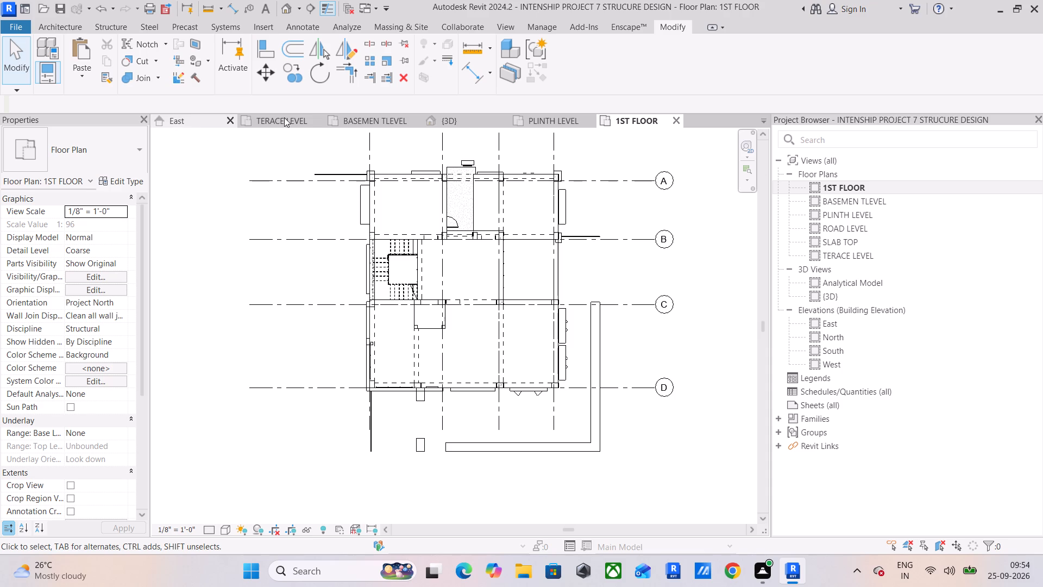
left_click(470, 117)
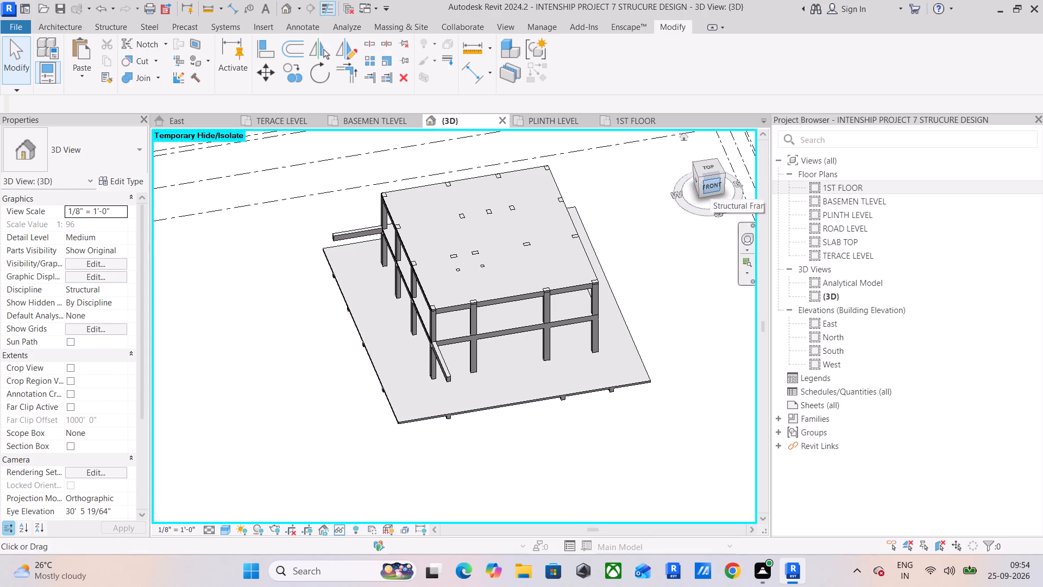
left_click_drag(710, 184, 722, 155)
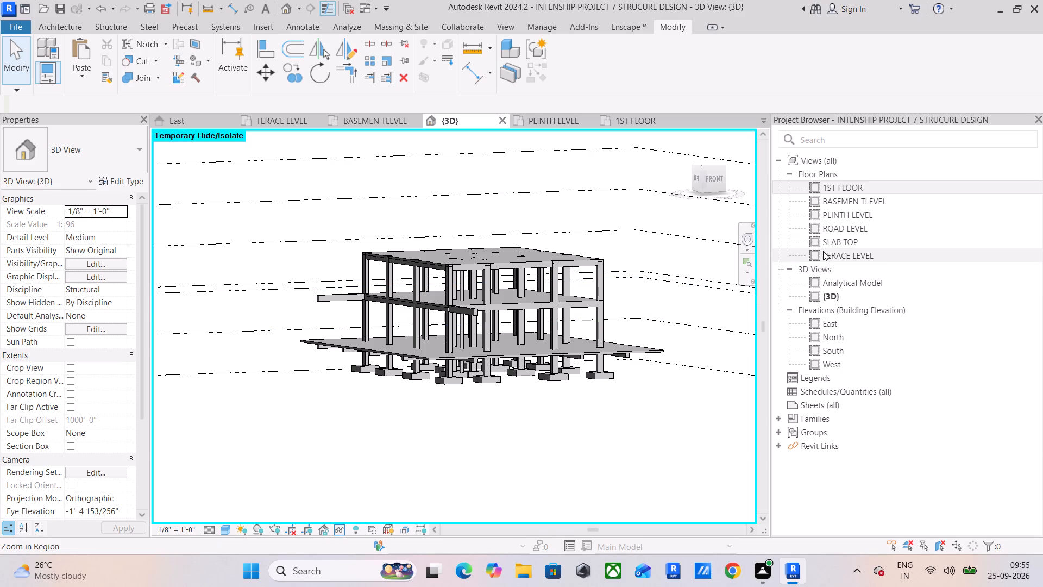
Examine the TERACE LEVEL plan layout and compare it with the frame in 3D from the front.
double_click(837, 256)
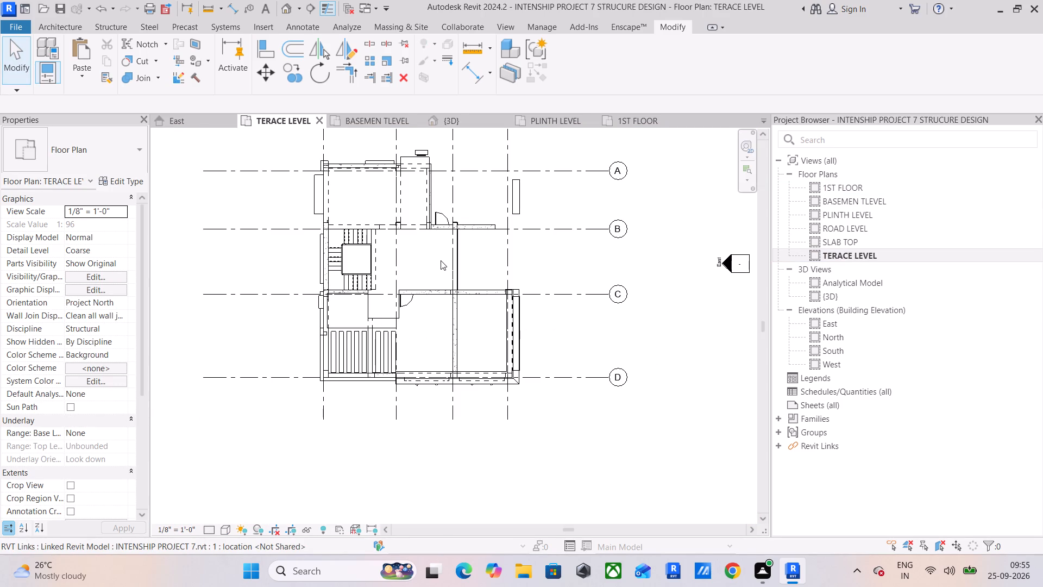
middle_click_drag(413, 223, 506, 223)
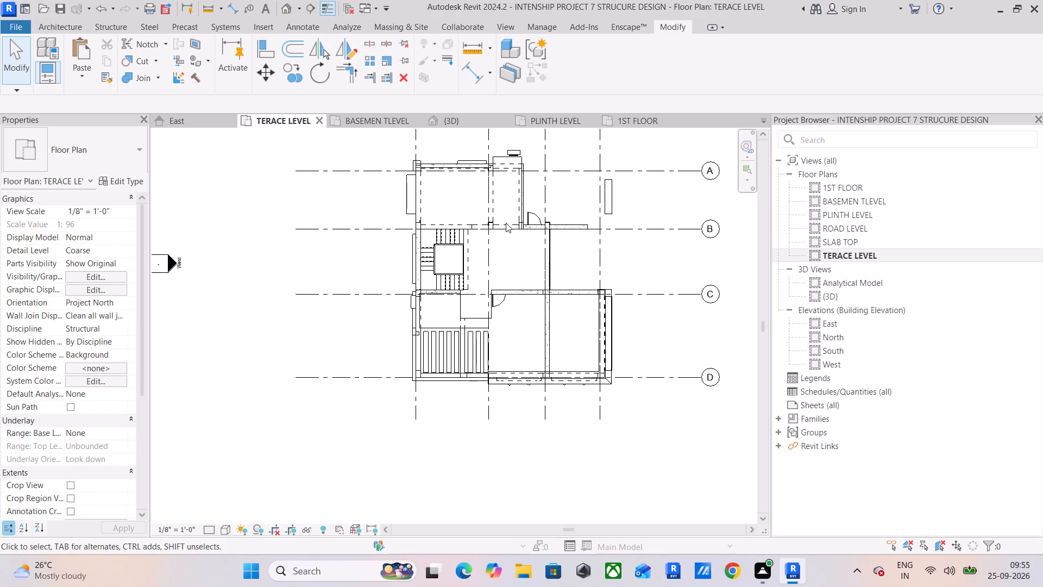
scroll(555, 311, "up", 3)
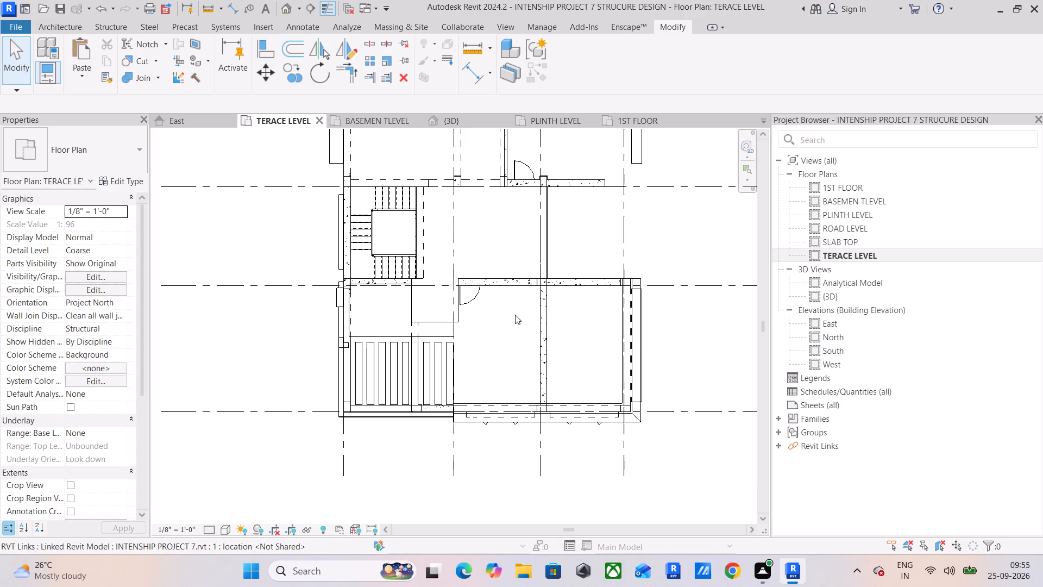
scroll(479, 301, "up", 1)
scroll(482, 283, "down", 5)
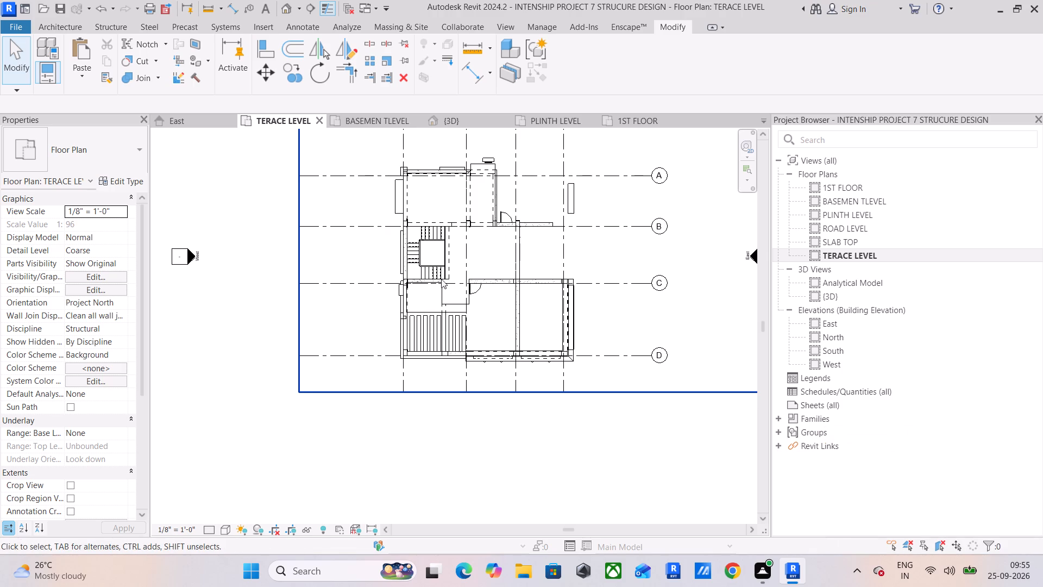
scroll(528, 286, "down", 4)
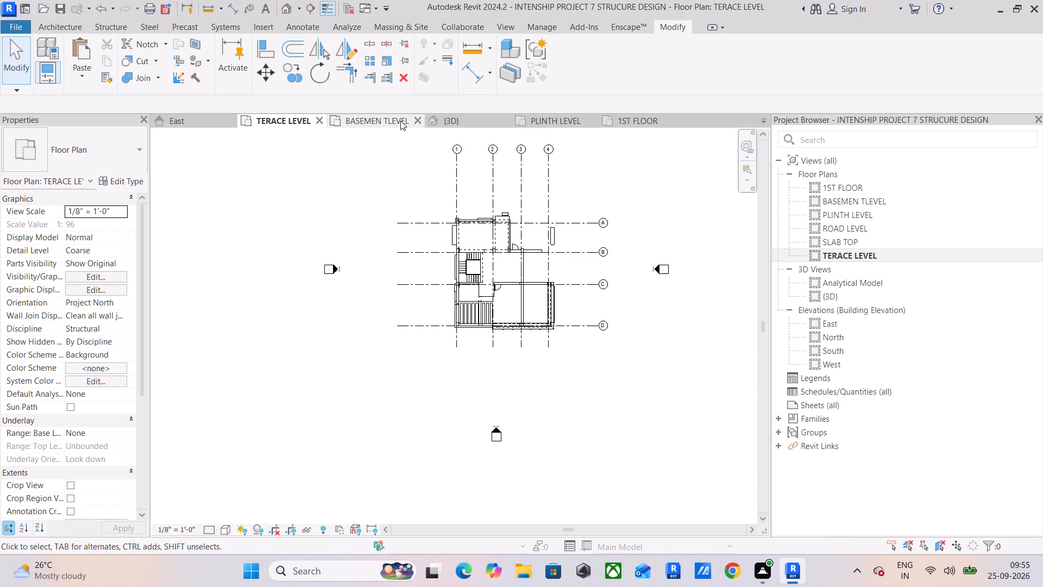
left_click(400, 121)
left_click(457, 123)
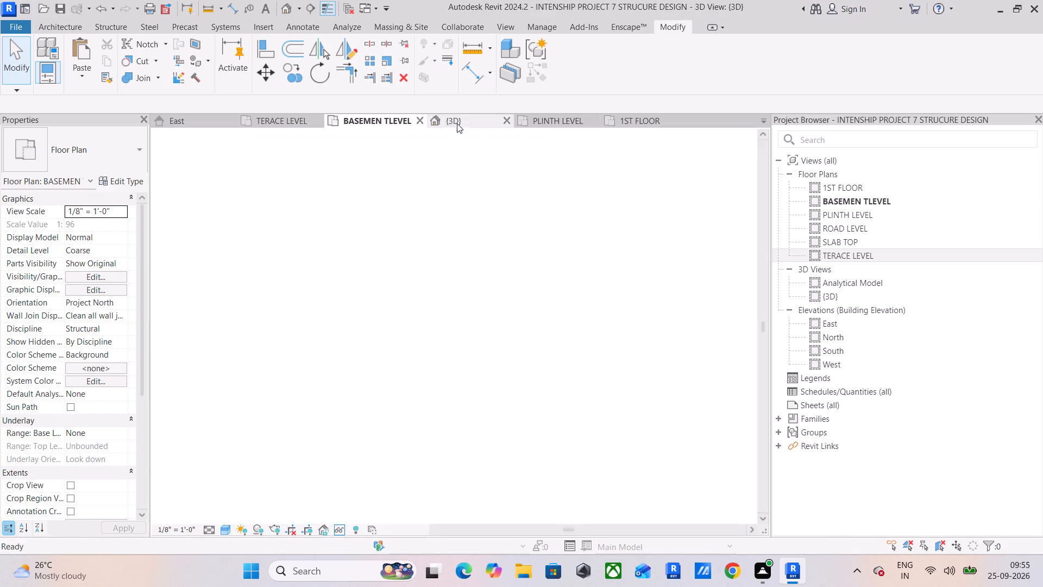
scroll(471, 282, "down", 3)
middle_click_drag(471, 289, 469, 316, "shift")
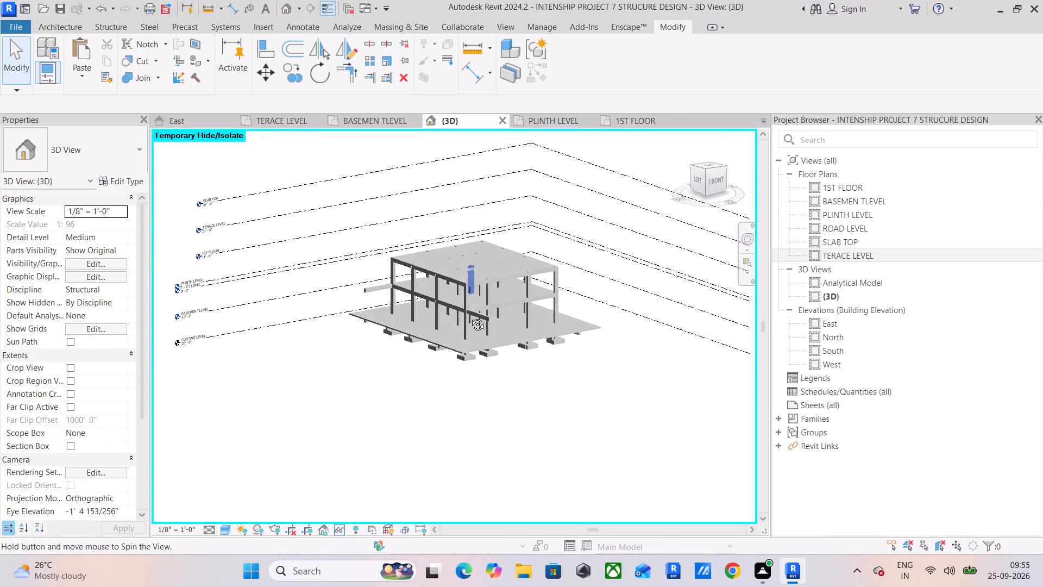
middle_click_drag(469, 316, 444, 305, "shift")
scroll(369, 290, "up", 4)
middle_click_drag(454, 326, 423, 294, "shift")
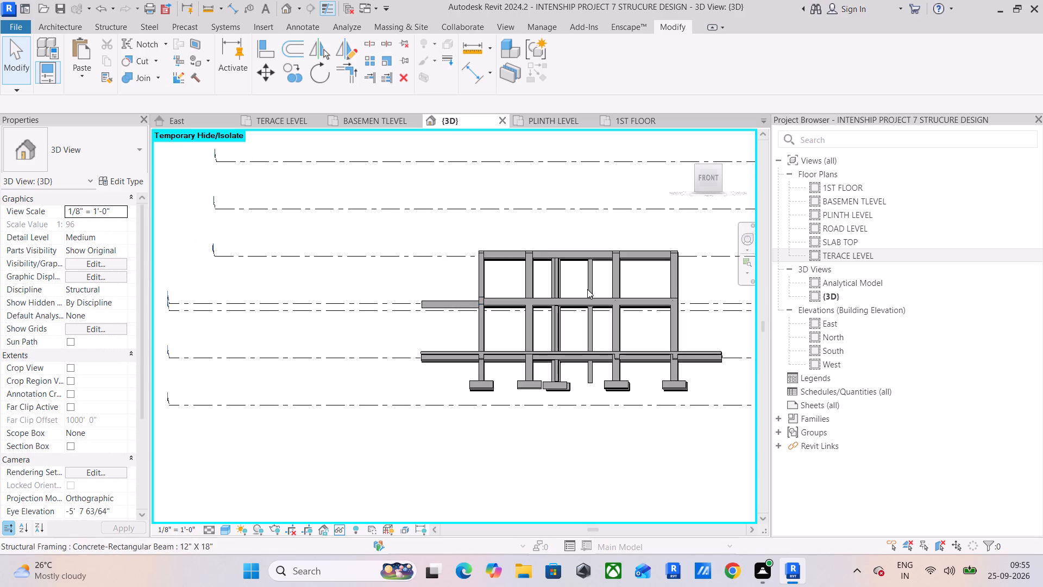
middle_click_drag(556, 330, 556, 347, "shift")
In the BASEMEN TLEVEL plan, draw an east-west building section across the whole frame, just north of the grid D beam and looking north.
left_click(382, 124)
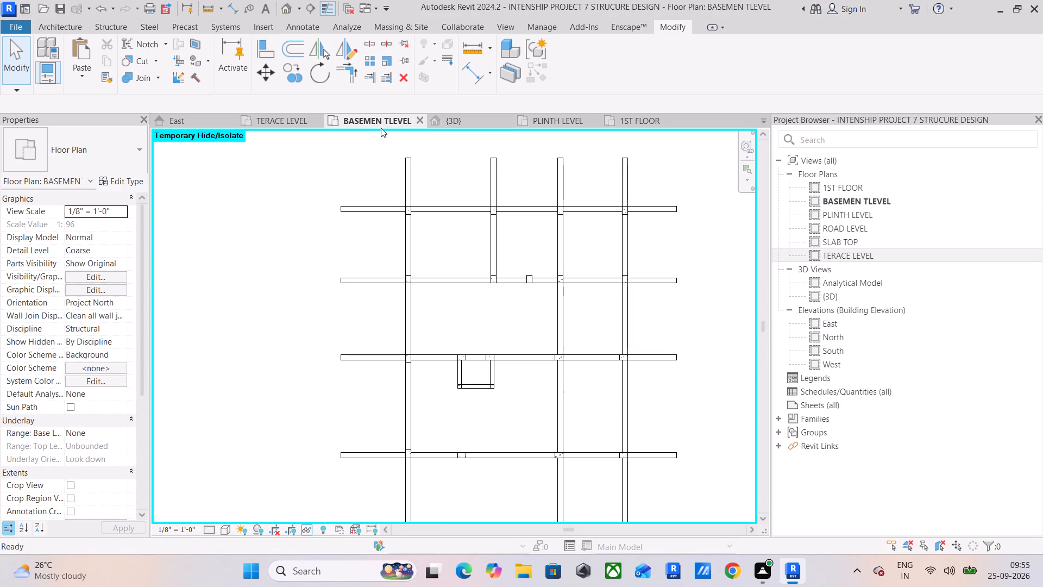
scroll(389, 203, "down", 5)
middle_click_drag(400, 220, 397, 179)
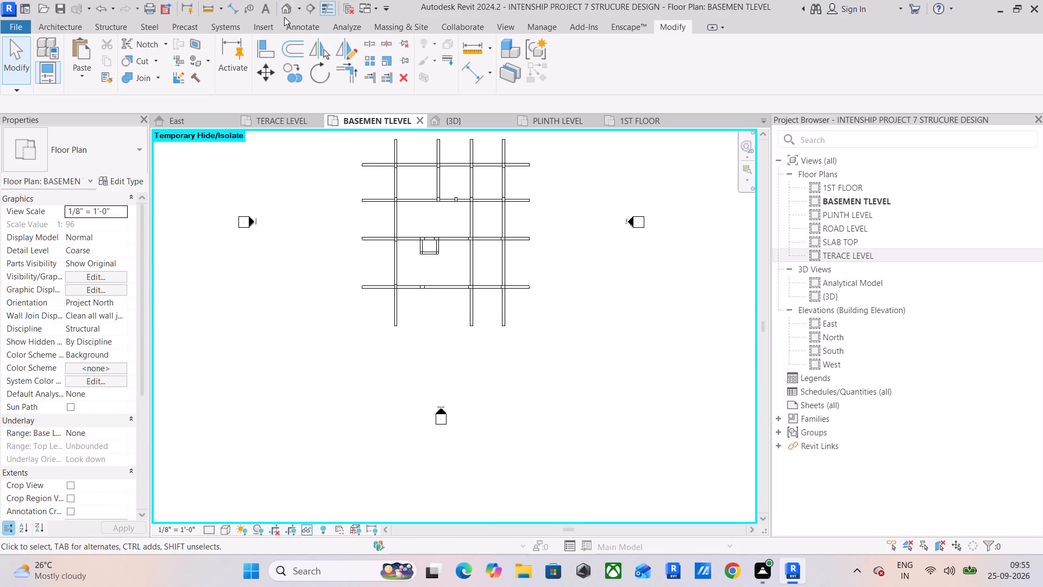
left_click(313, 8)
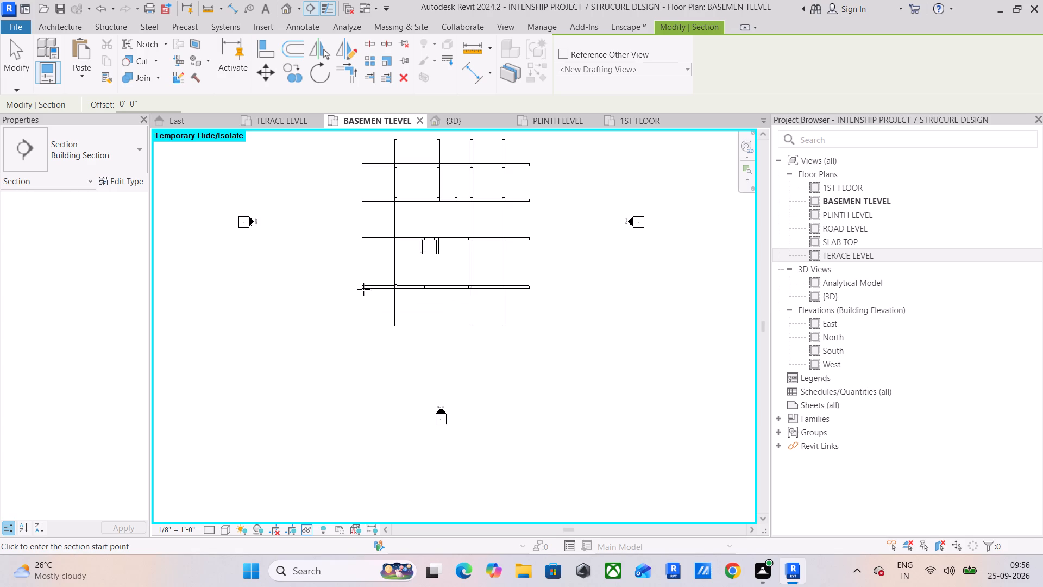
left_click(341, 282)
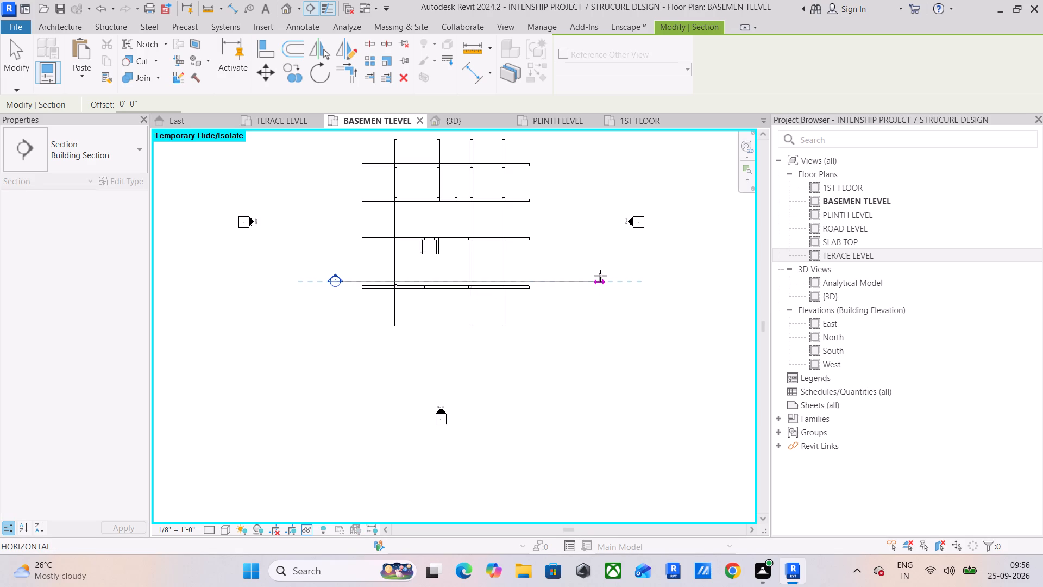
left_click(600, 276)
middle_click_drag(417, 157, 418, 310)
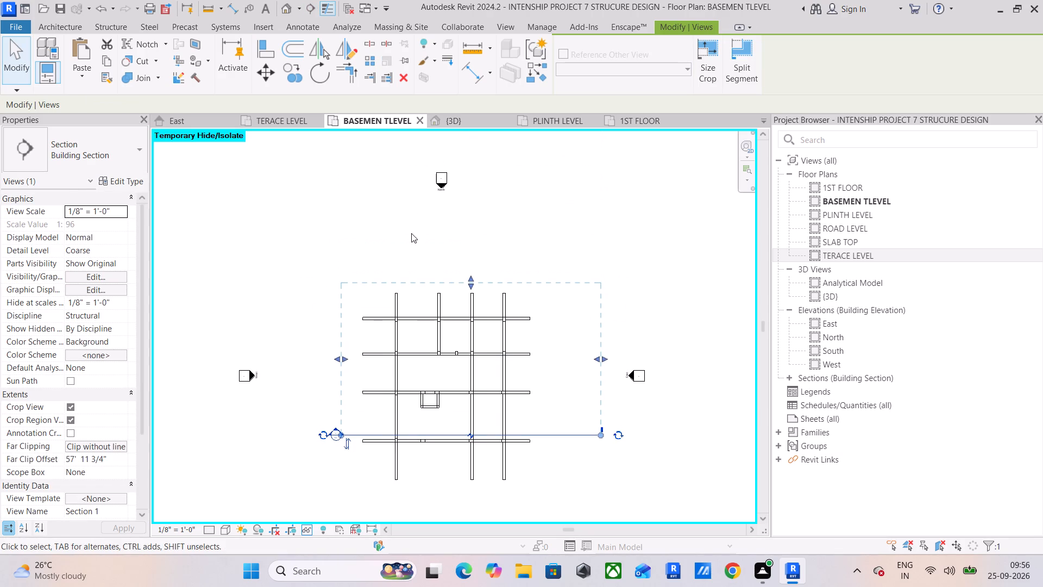
left_click(411, 227)
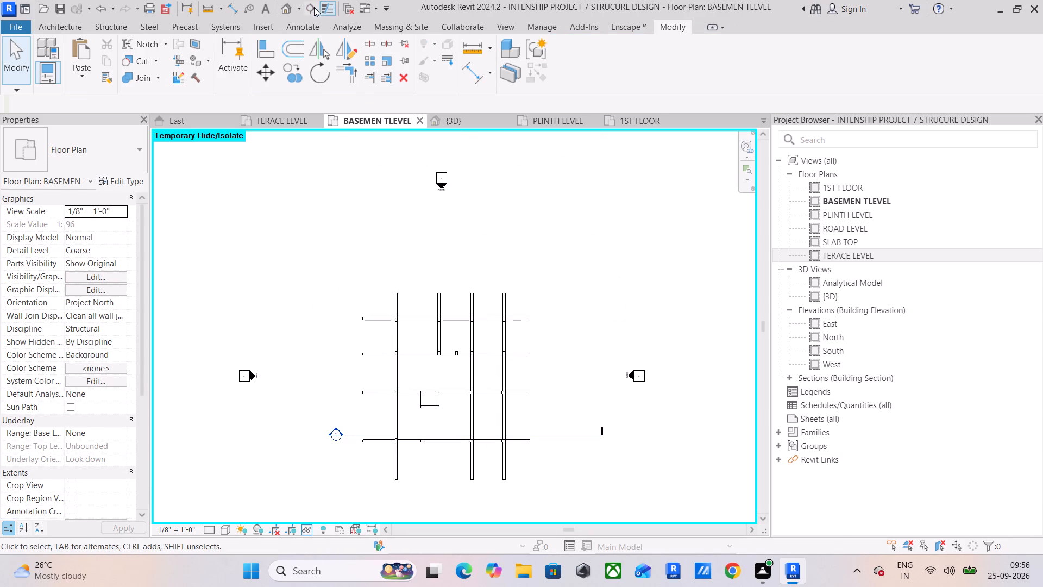
Draw a north-south building section through the whole frame between grids 1 and 2, looking east.
left_click(313, 7)
left_click_drag(415, 280, 417, 293)
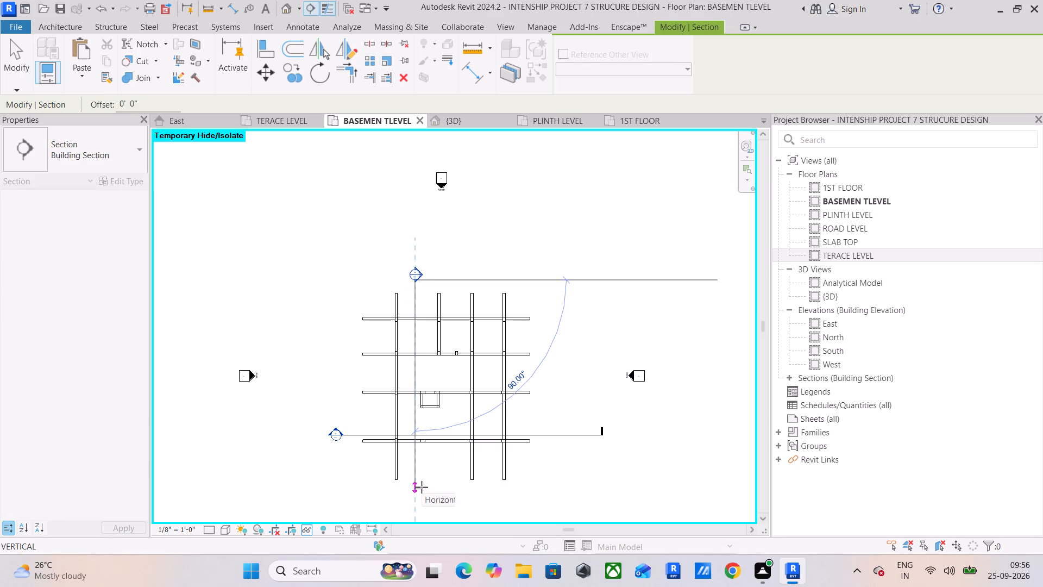
left_click(422, 487)
middle_click_drag(447, 455, 483, 357)
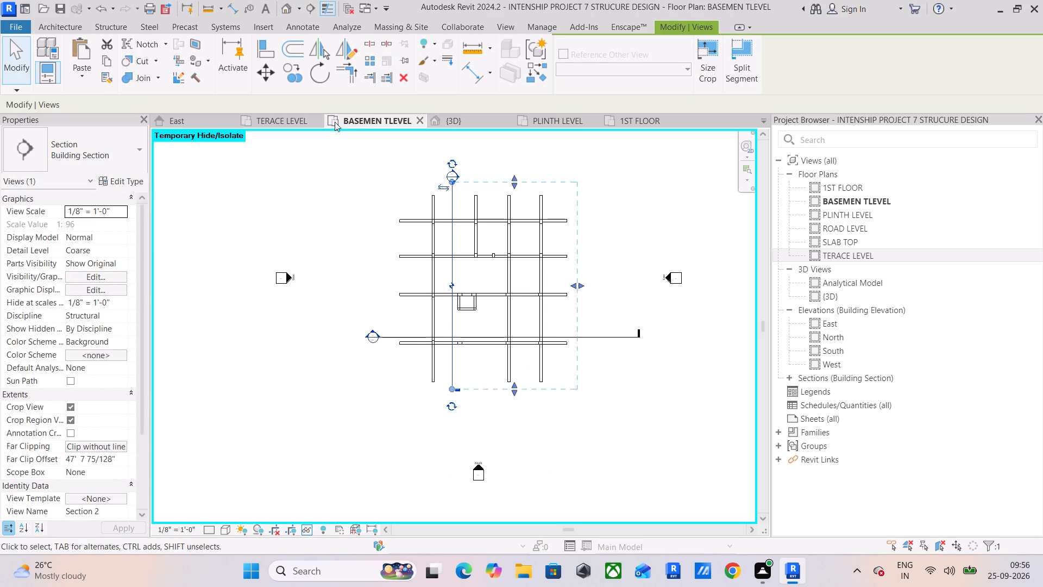
key("Escape")
key("Escape")
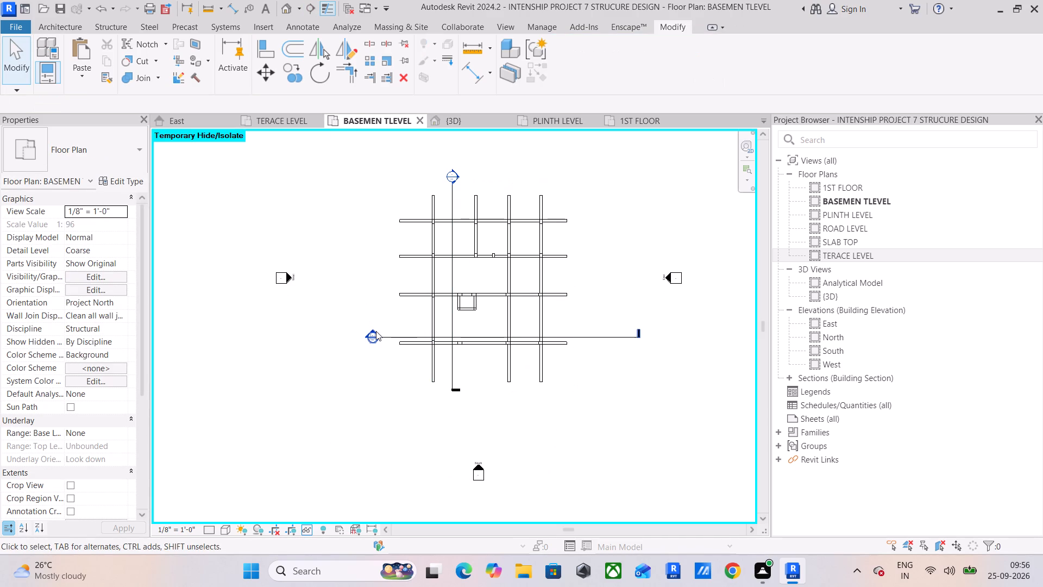
Open the east-west section view and extend its crop region downward past FOOTING LEVEL to include the footings.
double_click(376, 331)
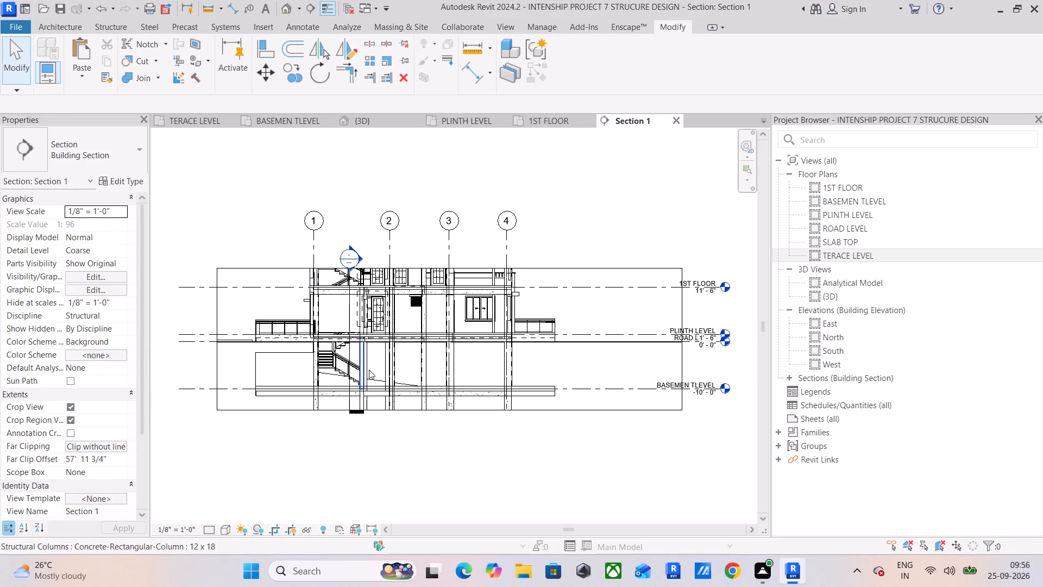
middle_click_drag(368, 370, 374, 247)
left_click(526, 289)
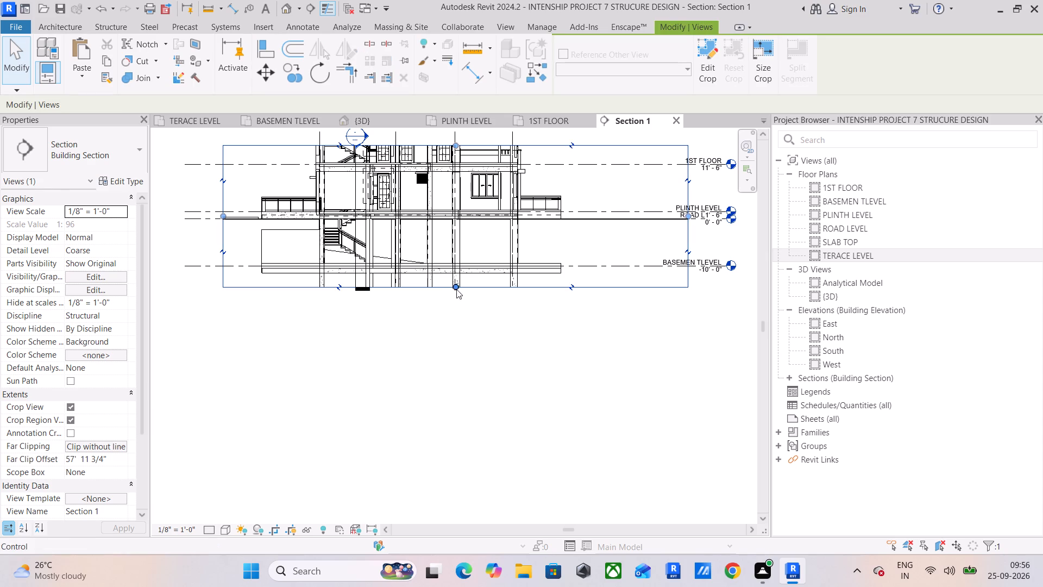
left_click_drag(456, 289, 445, 363)
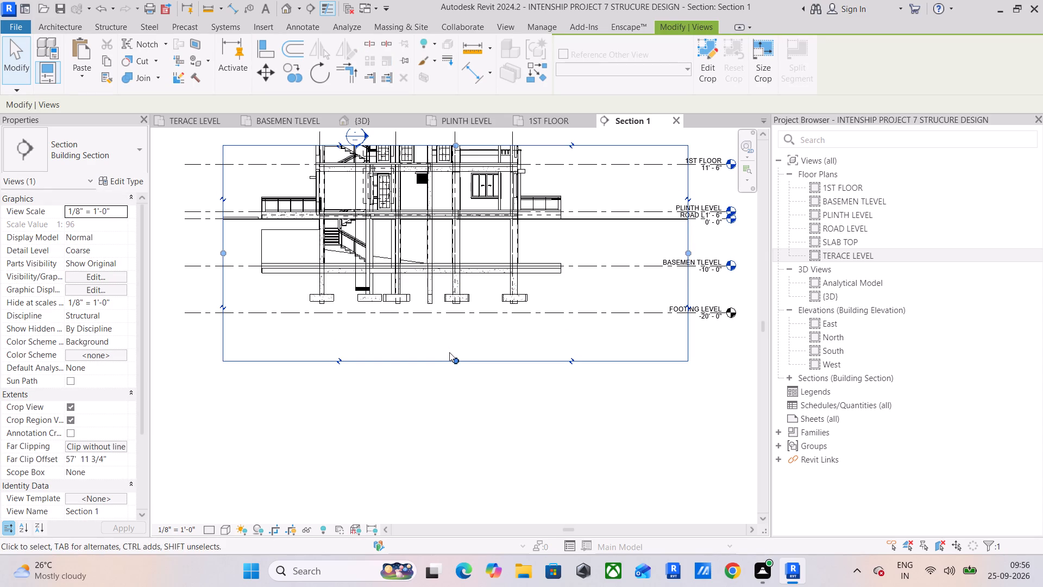
Raise the east-west section's bottom crop edge slightly, keeping the footings and FOOTING LEVEL inside.
left_click_drag(455, 361, 456, 346)
Inspect the grid 1 footing and the column standing on it in the east-west section.
scroll(309, 296, "up", 2)
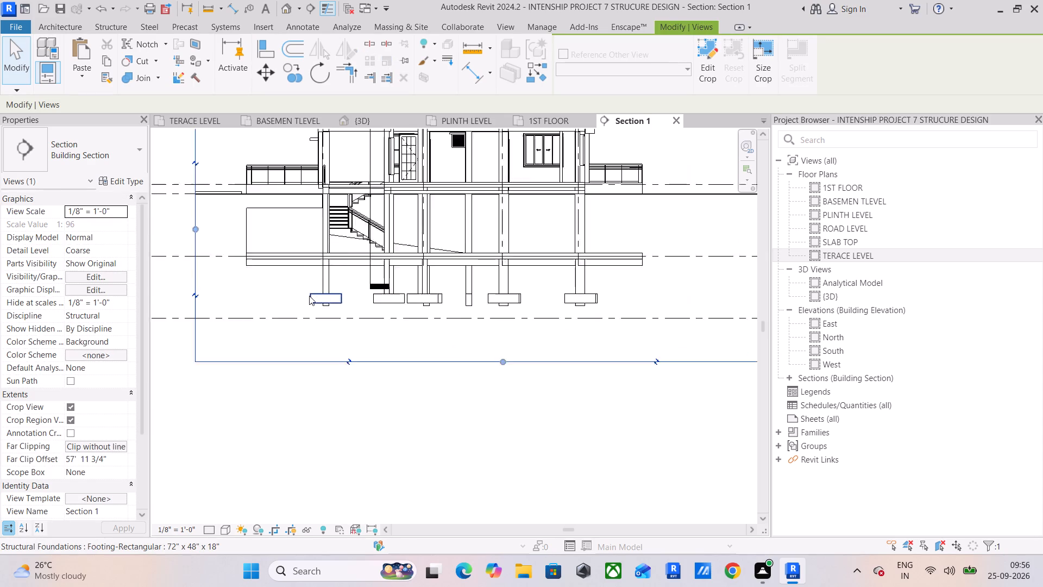
scroll(309, 296, "up", 8)
left_click(375, 309)
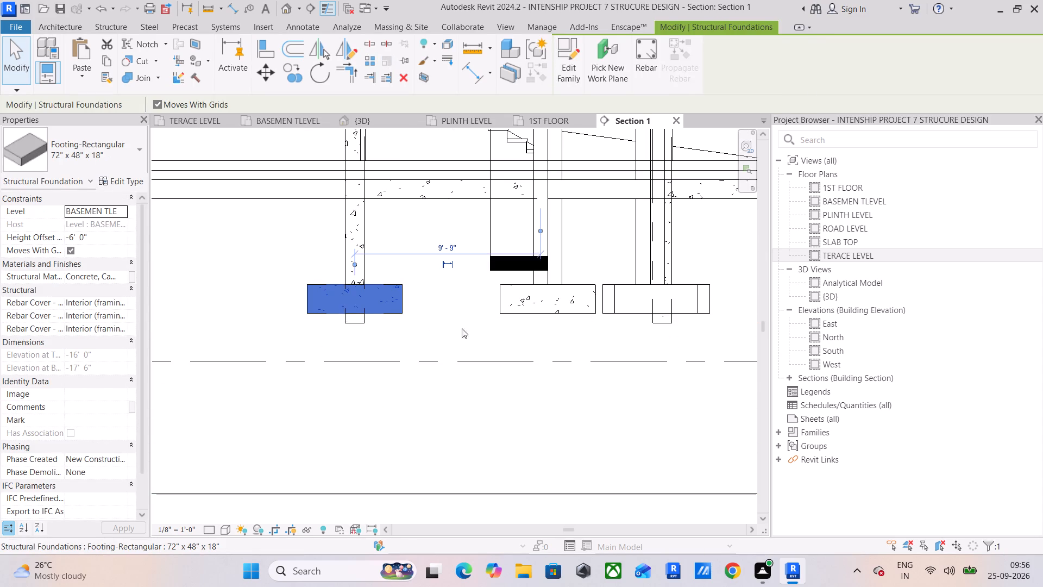
middle_click_drag(561, 332, 438, 316)
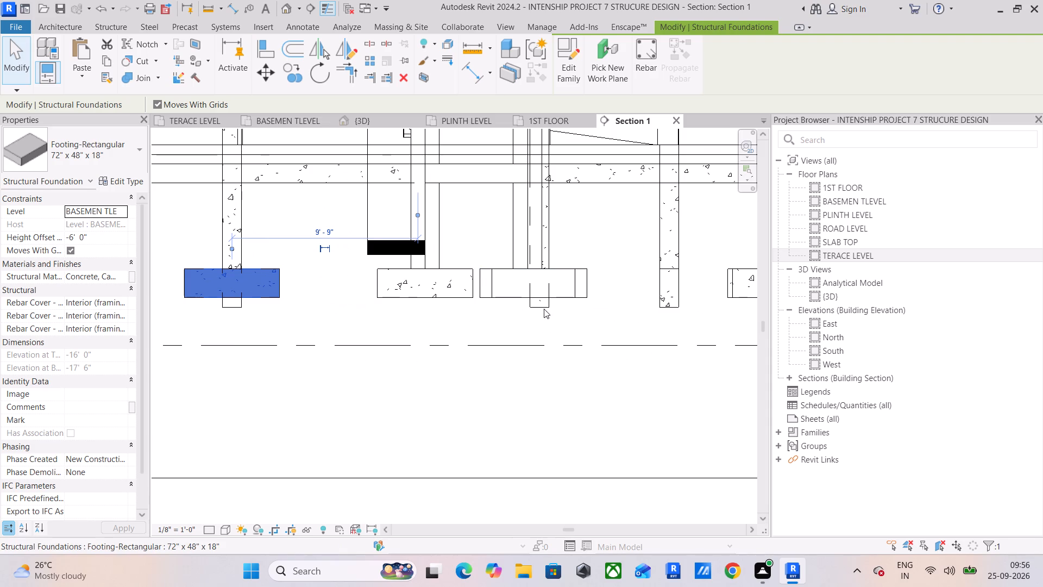
left_click(581, 232)
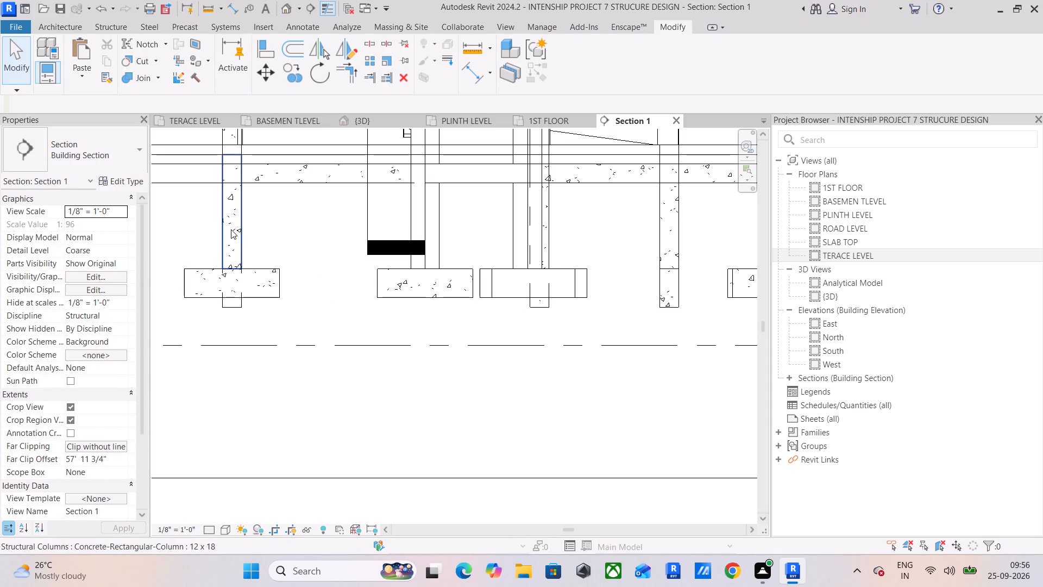
left_click(245, 229)
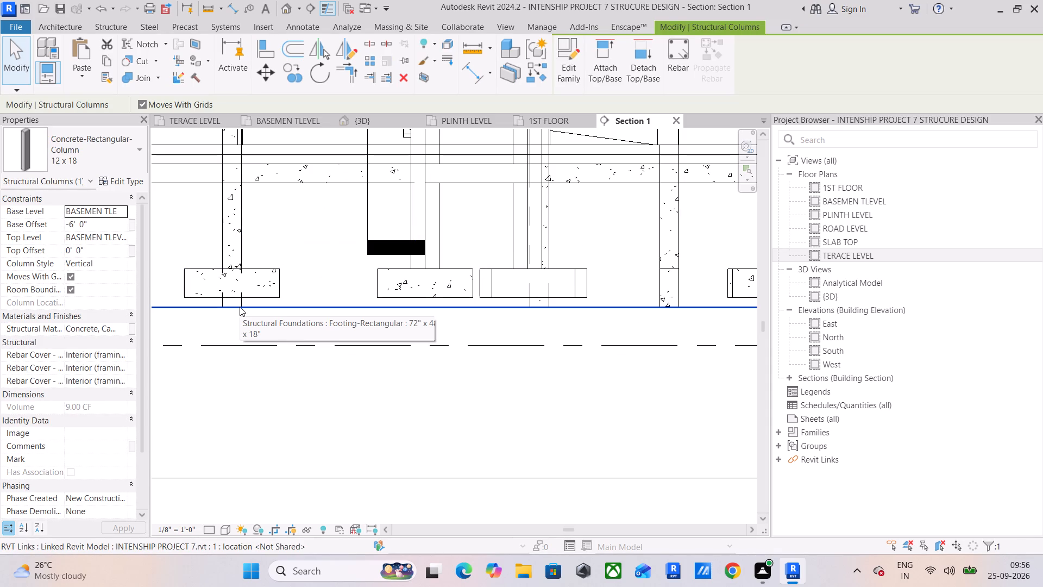
Temporarily hide the linked architectural model in the east-west section view.
scroll(240, 307, "down", 6)
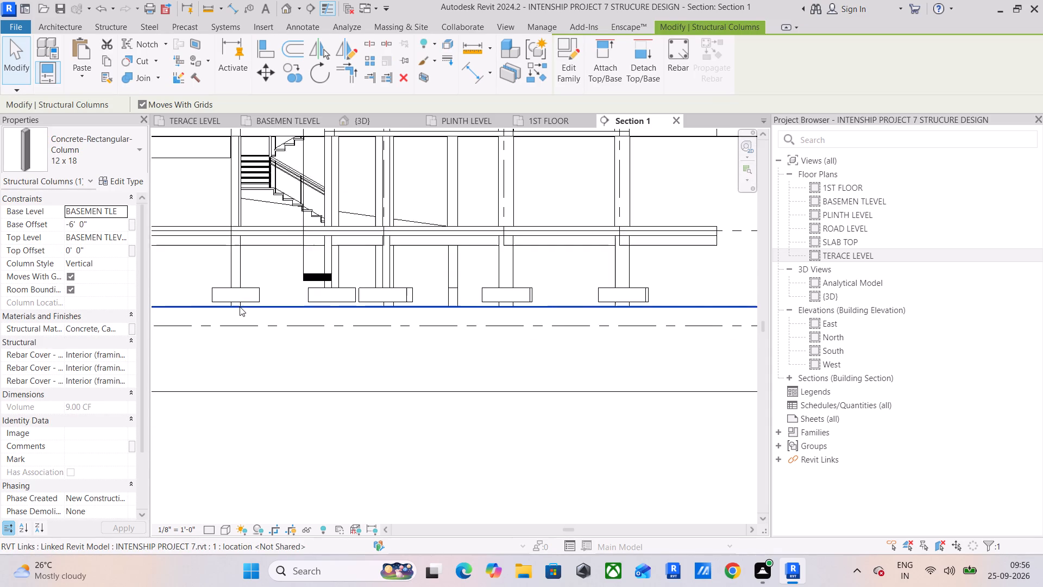
middle_click_drag(240, 307, 416, 331)
scroll(412, 329, "down", 5)
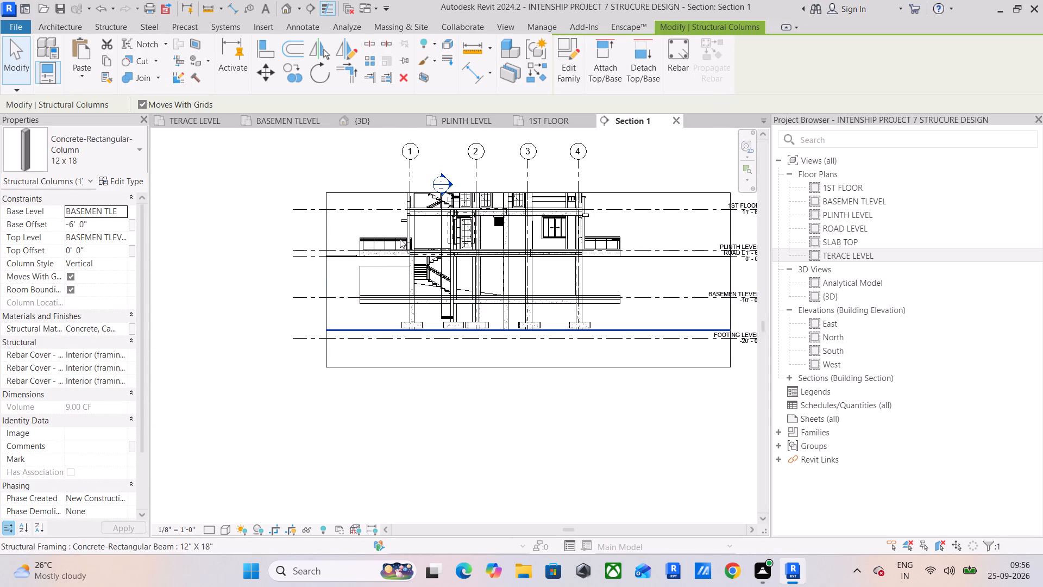
left_click(404, 243)
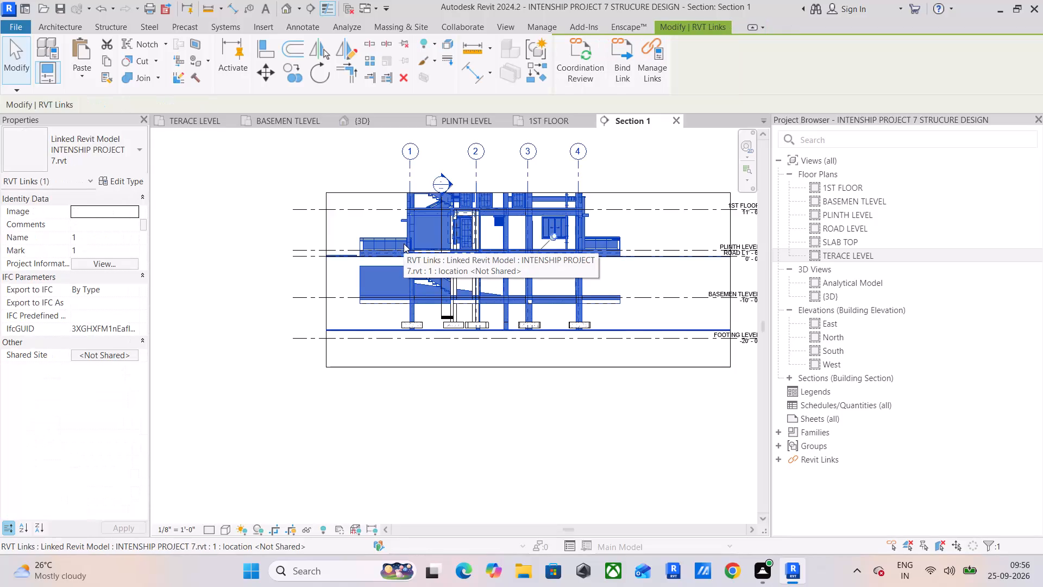
key("h")
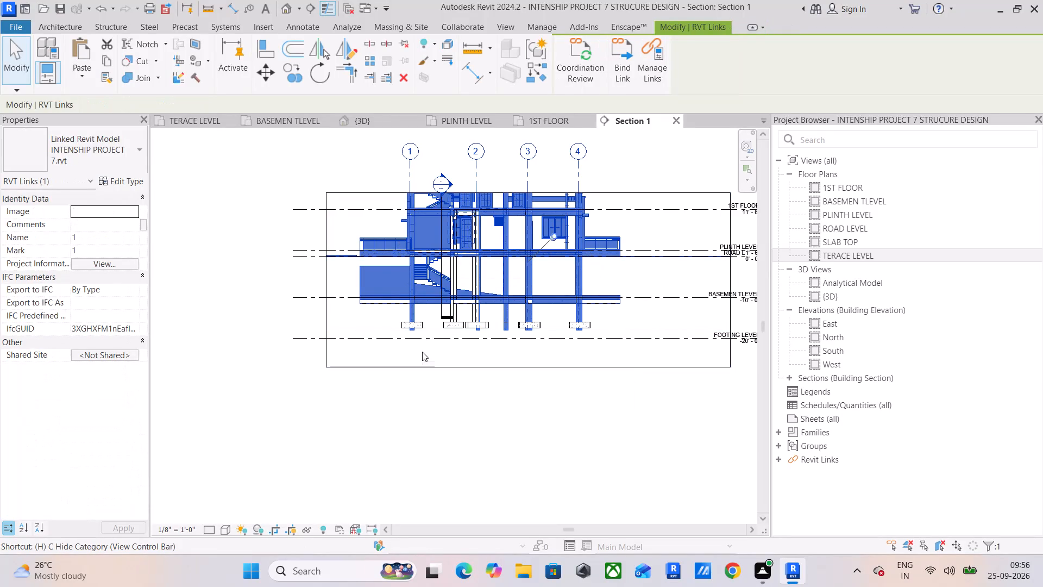
type("HH")
Examine how the columns, footings and basement slab and beams meet along the east-west section.
scroll(405, 323, "up", 5)
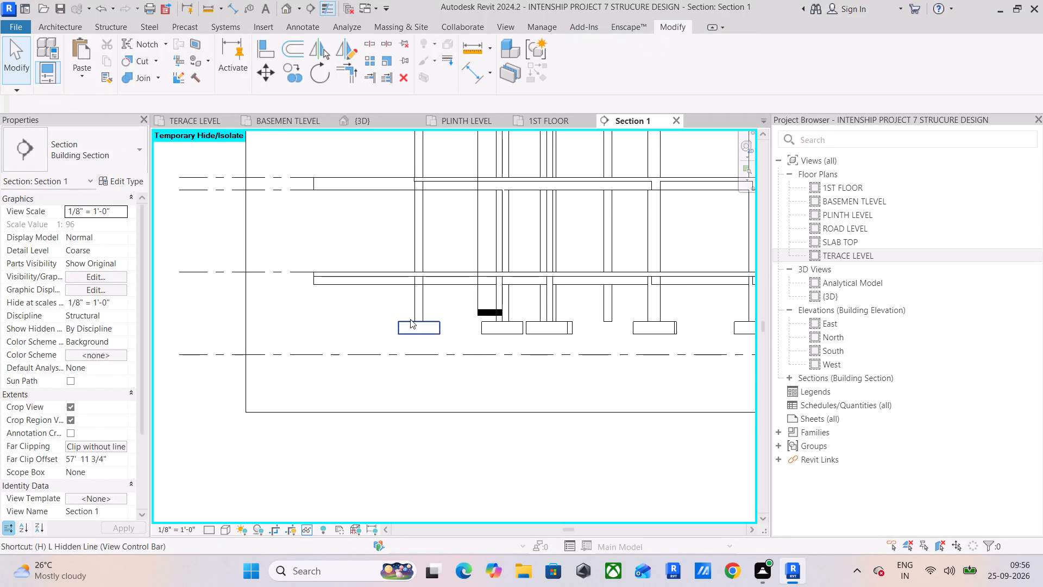
middle_click_drag(410, 319, 328, 319)
scroll(222, 276, "up", 4)
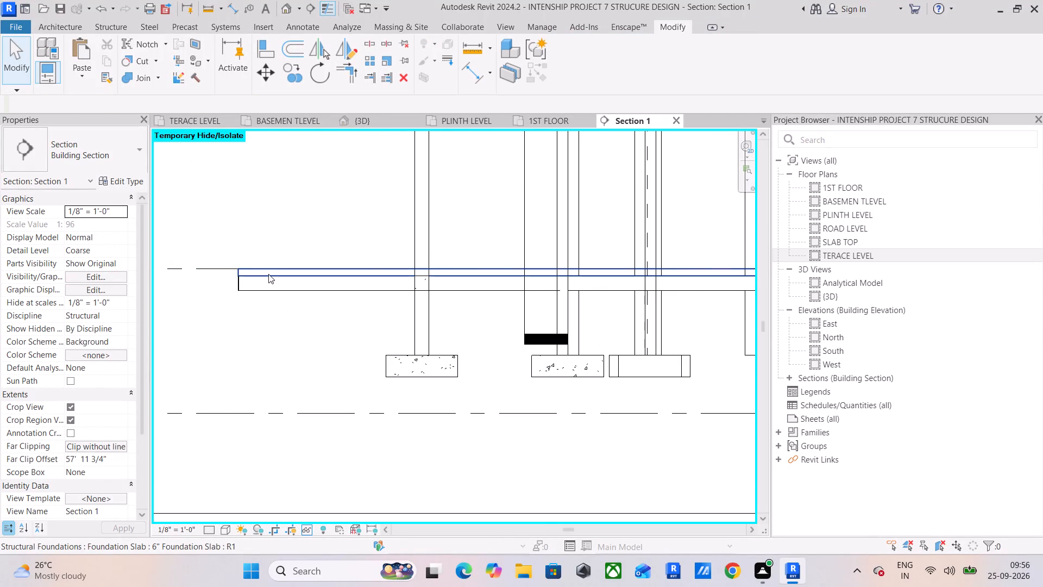
scroll(269, 272, "down", 5)
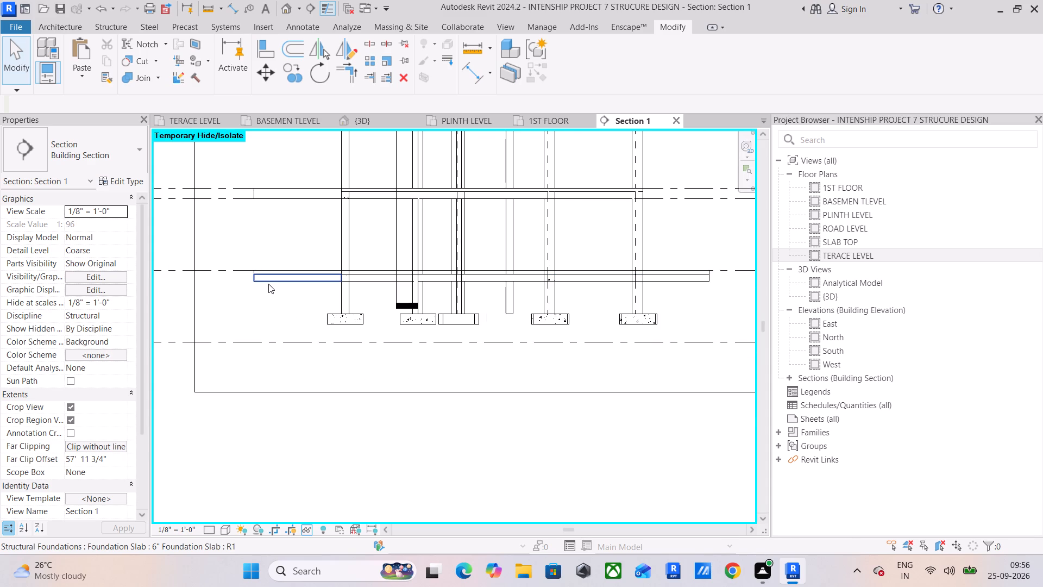
middle_click_drag(350, 365, 256, 339)
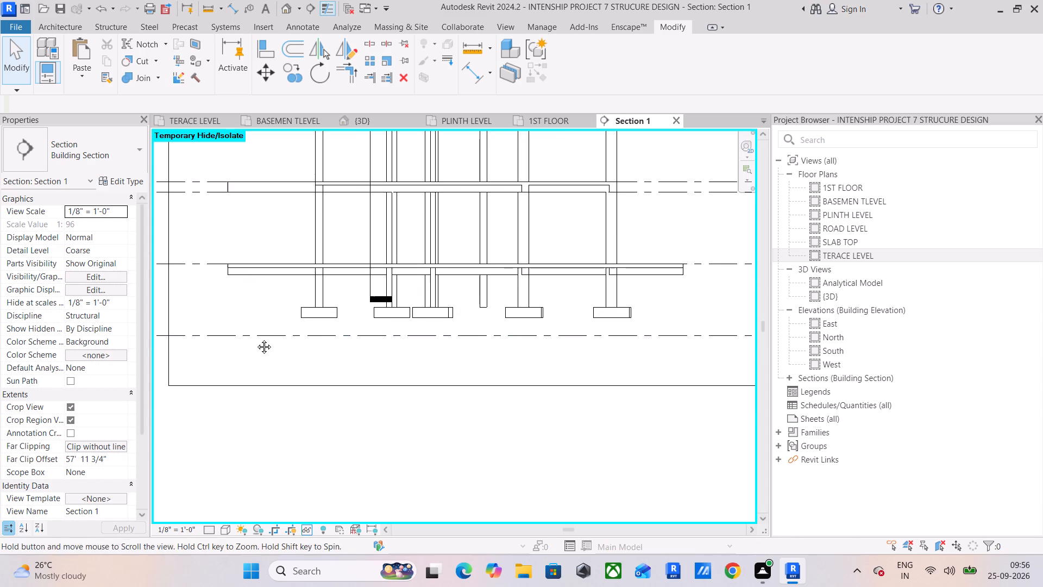
middle_click_drag(256, 339, 254, 338)
scroll(247, 309, "up", 1)
middle_click_drag(247, 309, 348, 314)
scroll(308, 280, "up", 4)
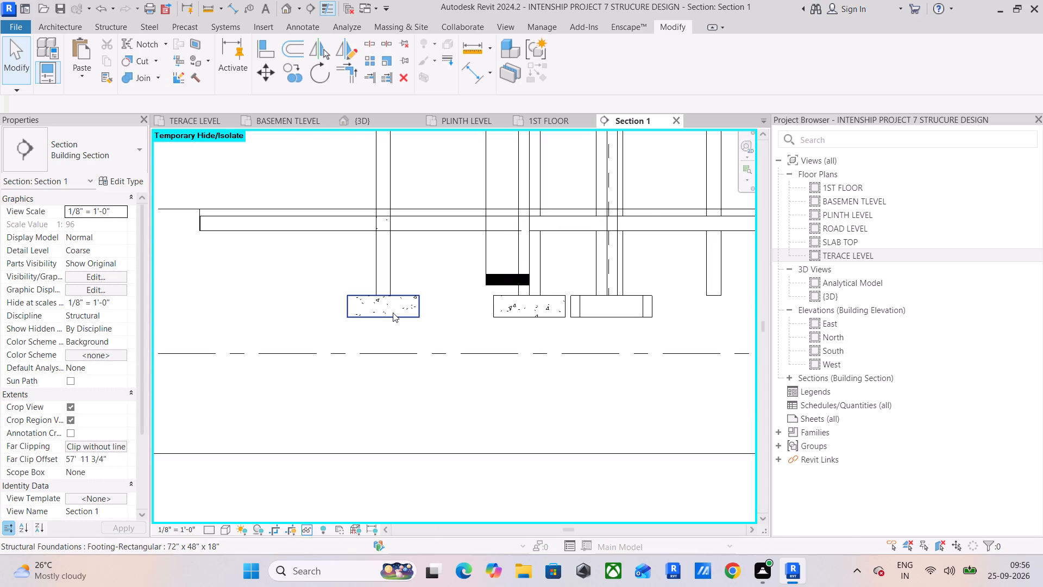
scroll(393, 313, "up", 3)
scroll(397, 309, "down", 3)
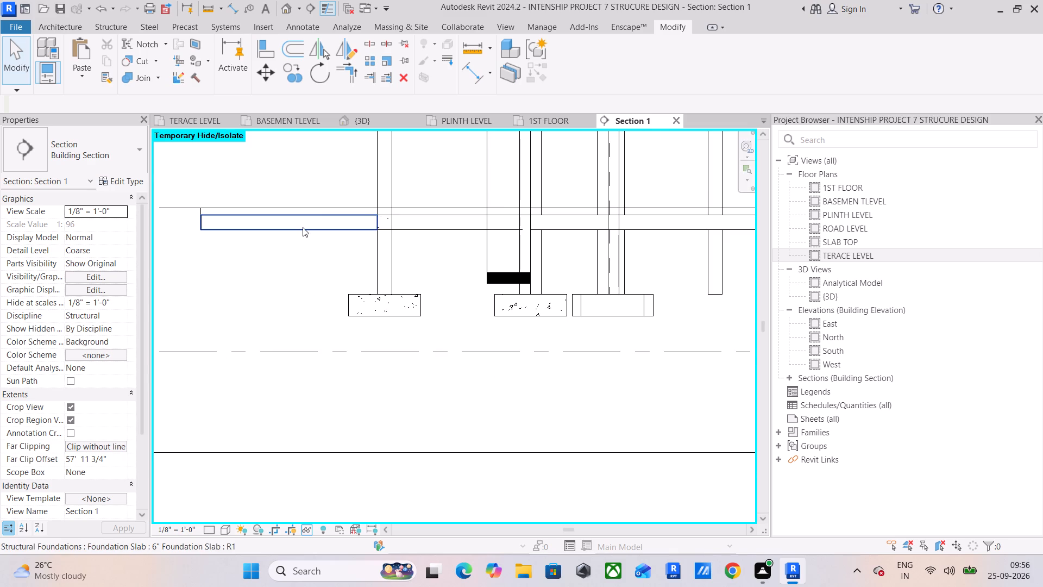
scroll(418, 229, "down", 1)
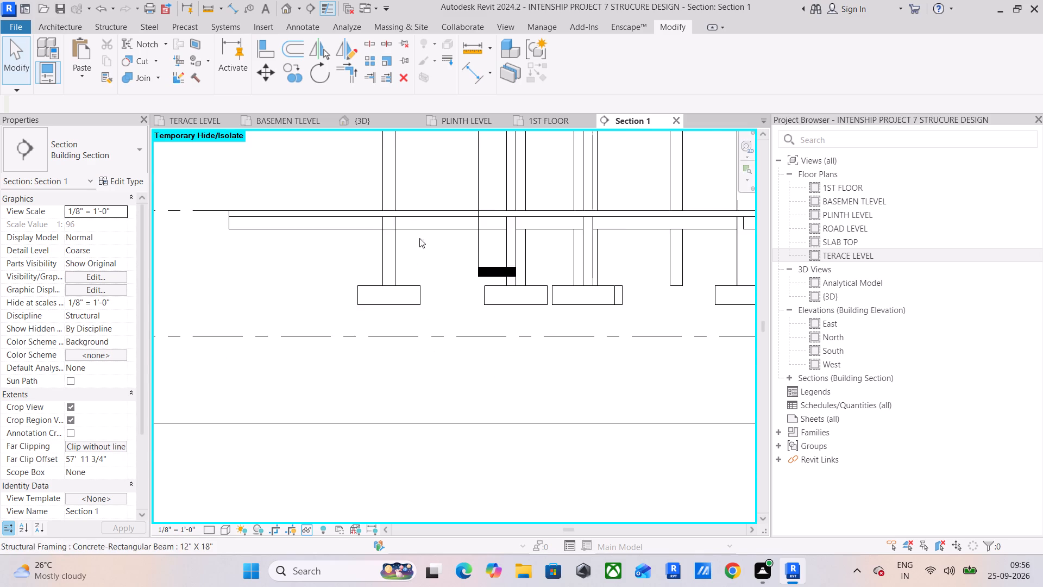
middle_click_drag(419, 238, 337, 252)
middle_click_drag(315, 286, 359, 273)
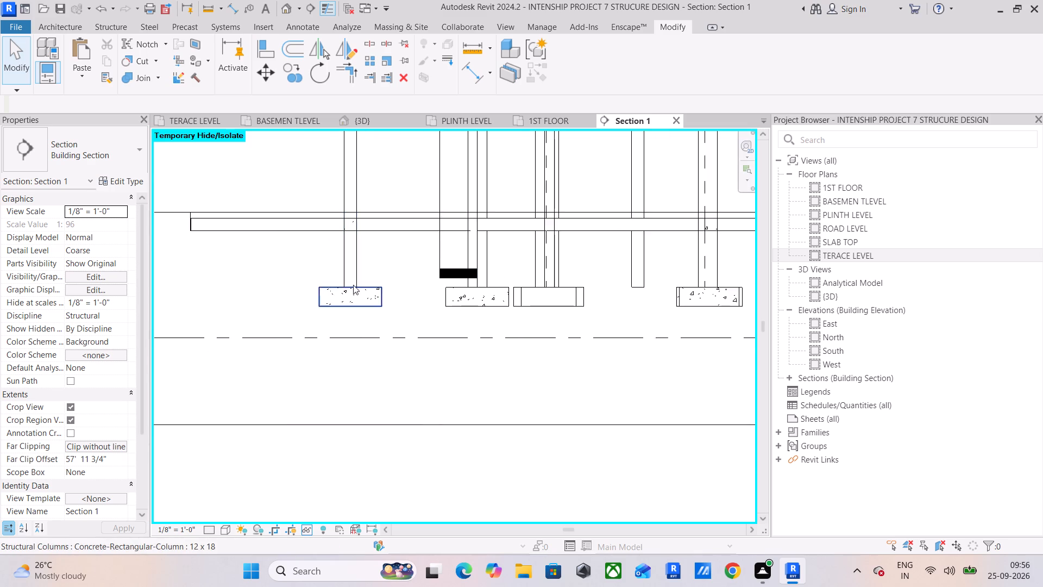
scroll(342, 288, "up", 4)
middle_click_drag(469, 288, 273, 273)
scroll(419, 232, "down", 5)
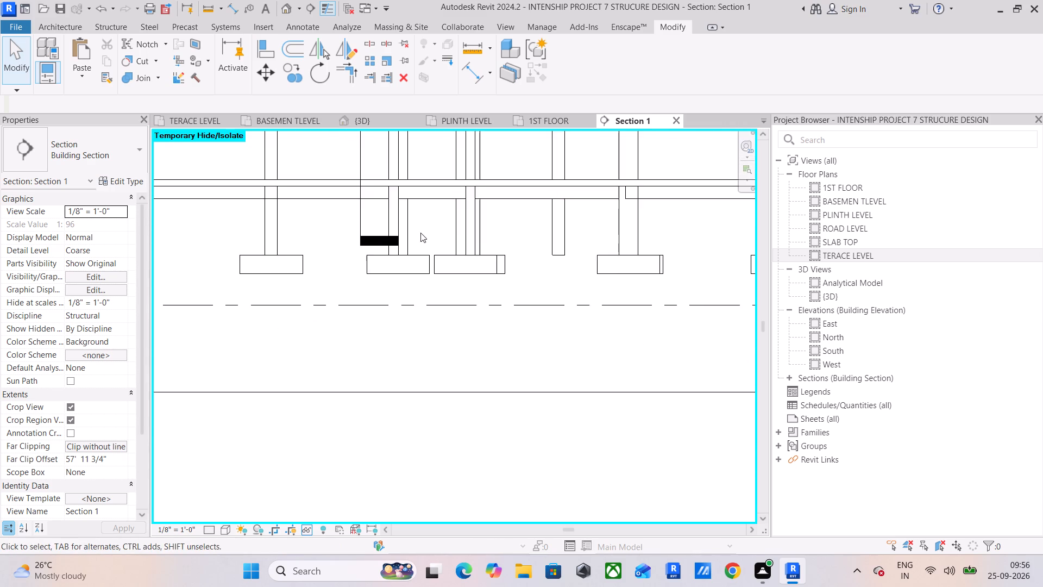
scroll(424, 233, "down", 6)
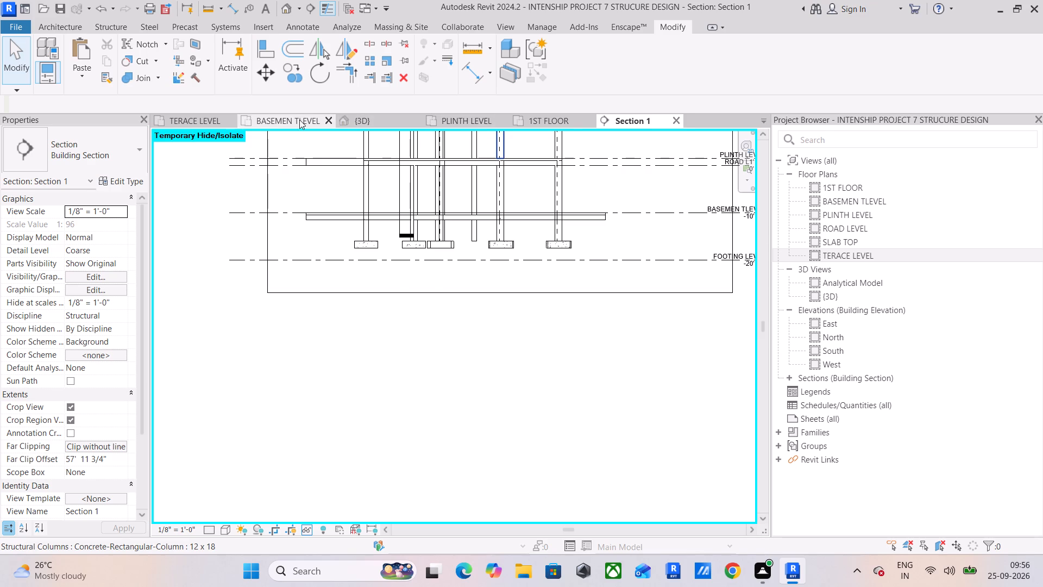
In the BASEMEN TLEVEL plan, shorten the east-west section's far clip to about 7' 2" and check the section view.
left_click(278, 120)
scroll(455, 243, "down", 1)
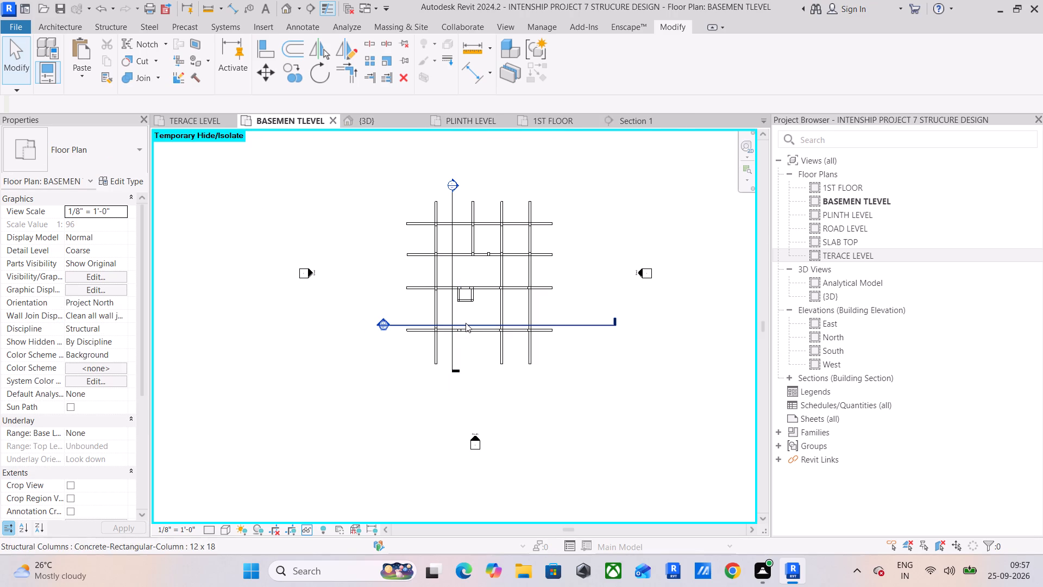
left_click(466, 323)
left_click_drag(498, 197, 505, 233)
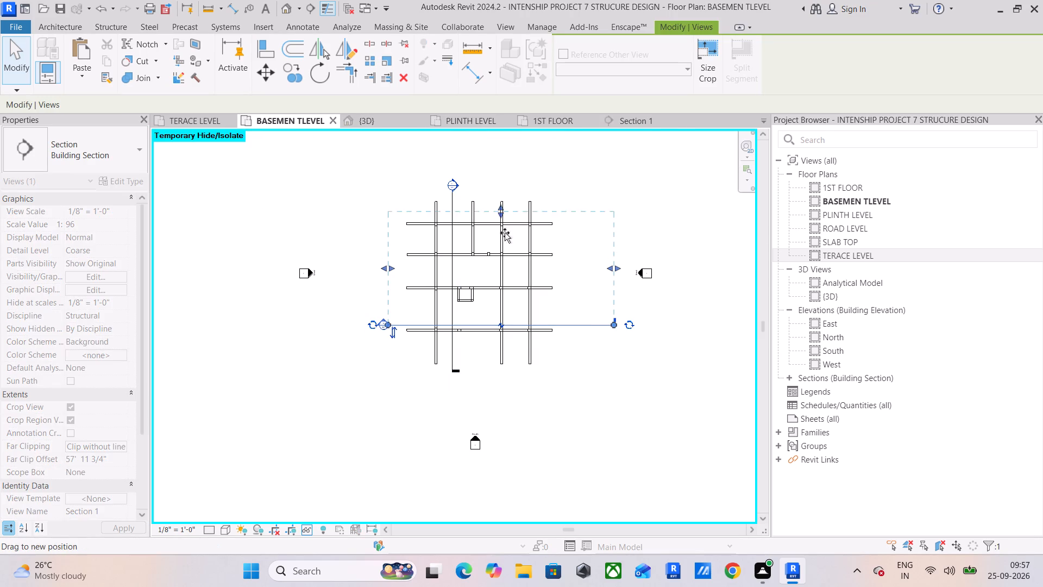
left_click_drag(505, 233, 507, 313)
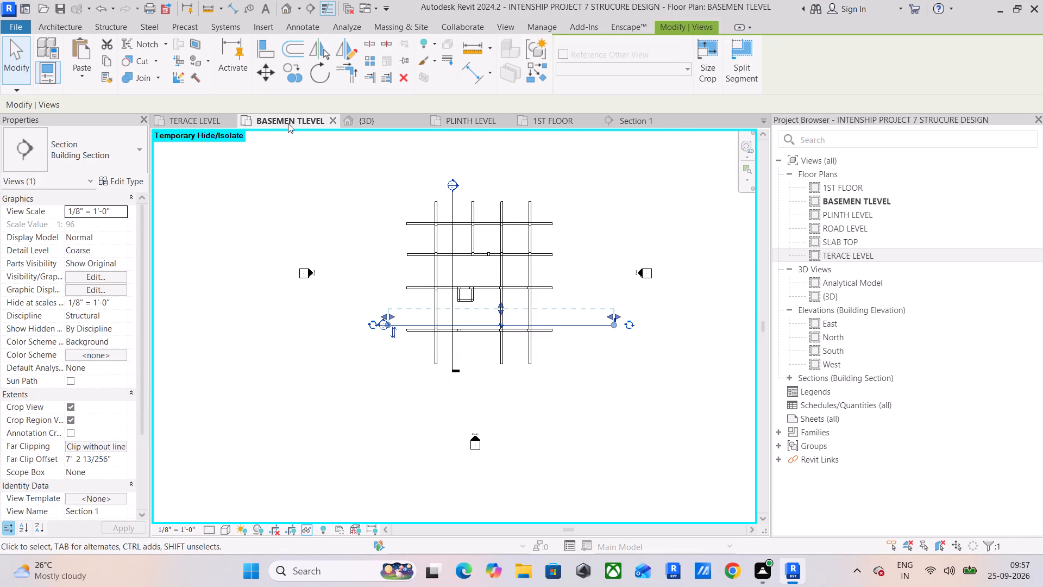
left_click(619, 121)
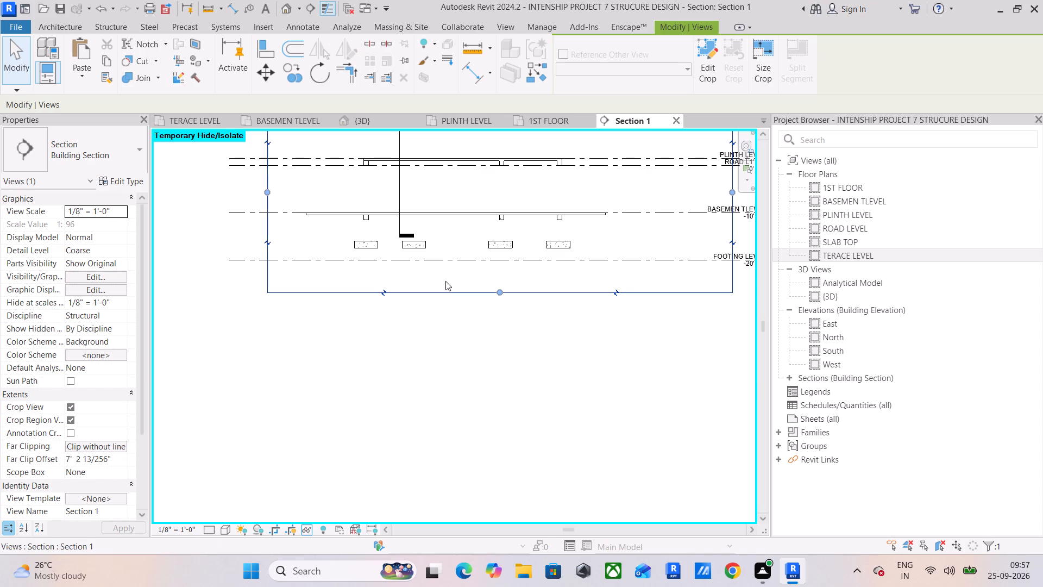
scroll(505, 218, "up", 3)
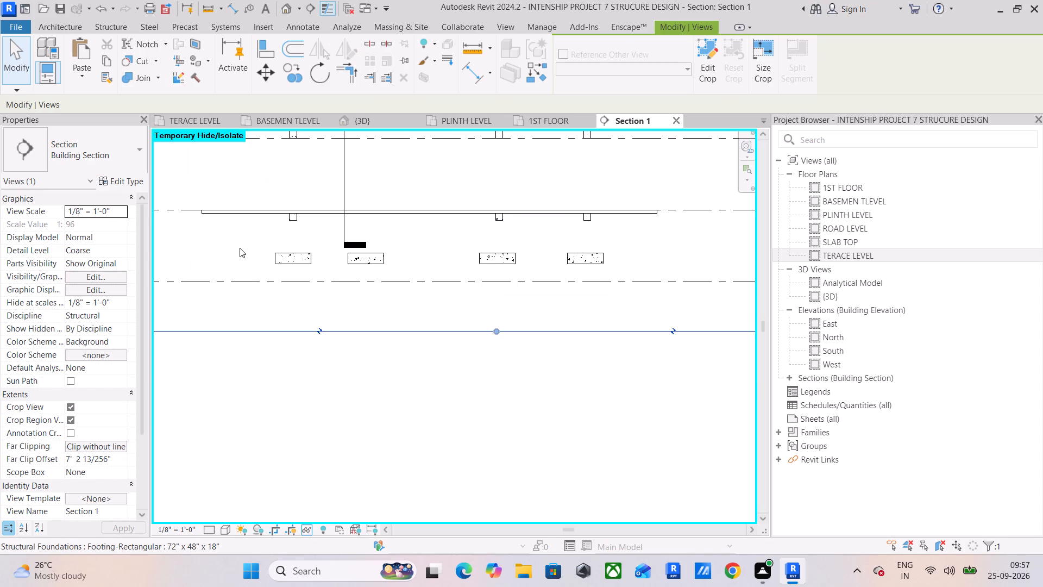
scroll(284, 249, "up", 5)
scroll(325, 245, "down", 9)
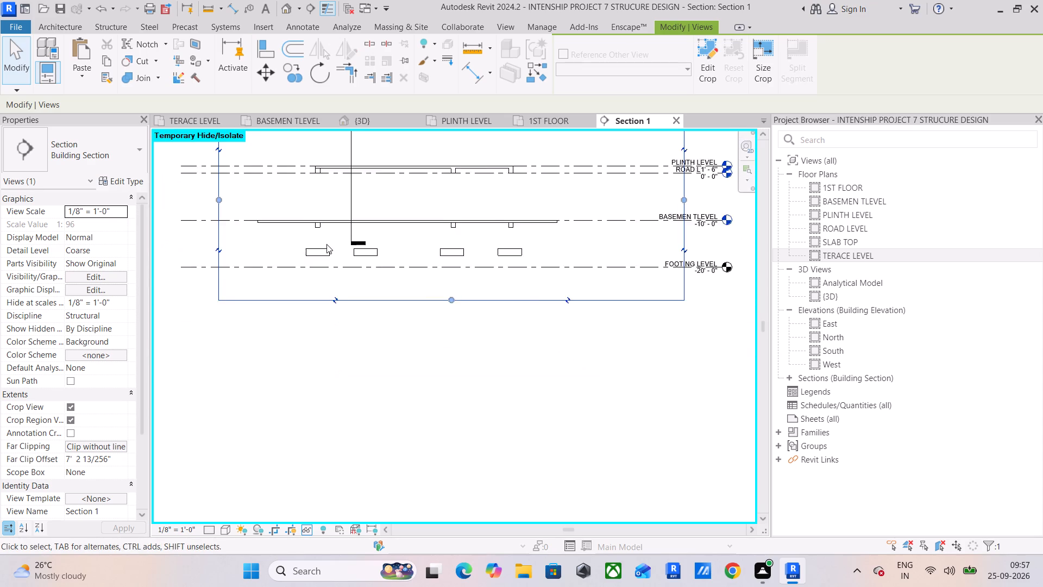
In the BASEMEN TLEVEL plan, move the east-west section line just south of the grid D beam and extend its far clip to about 9' 0".
left_click(299, 126)
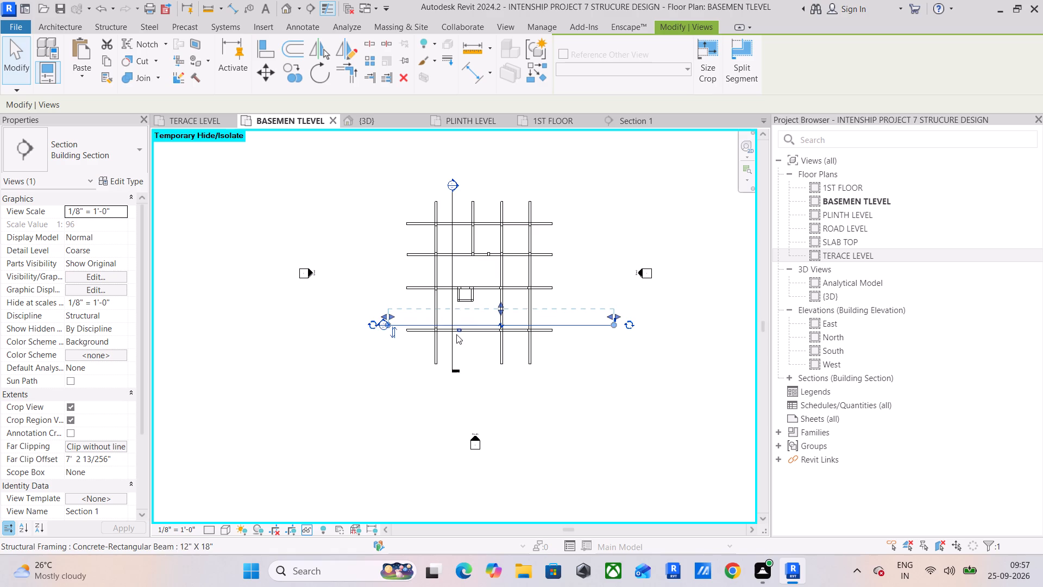
scroll(456, 334, "up", 3)
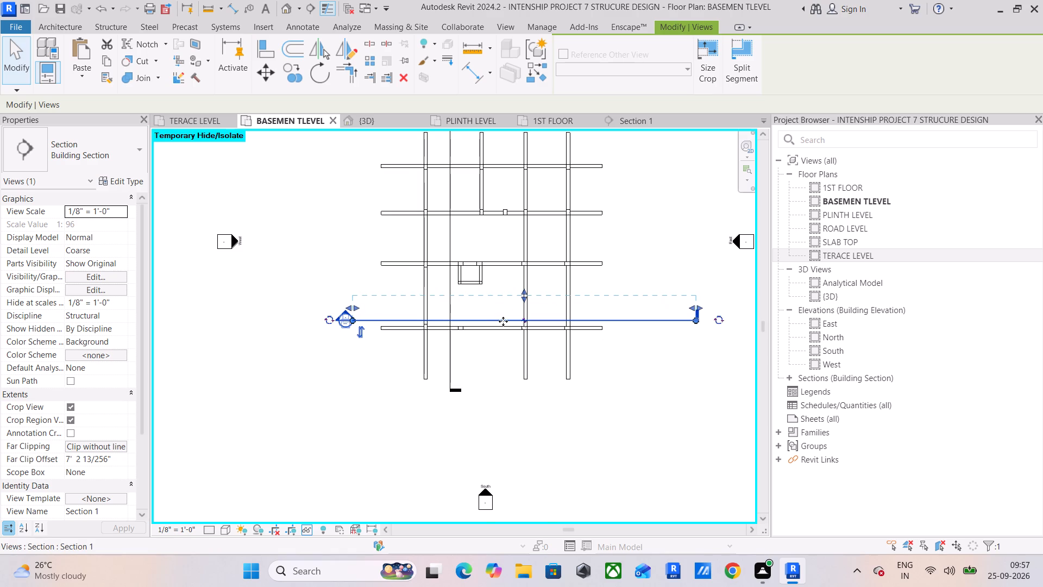
left_click_drag(503, 321, 501, 340)
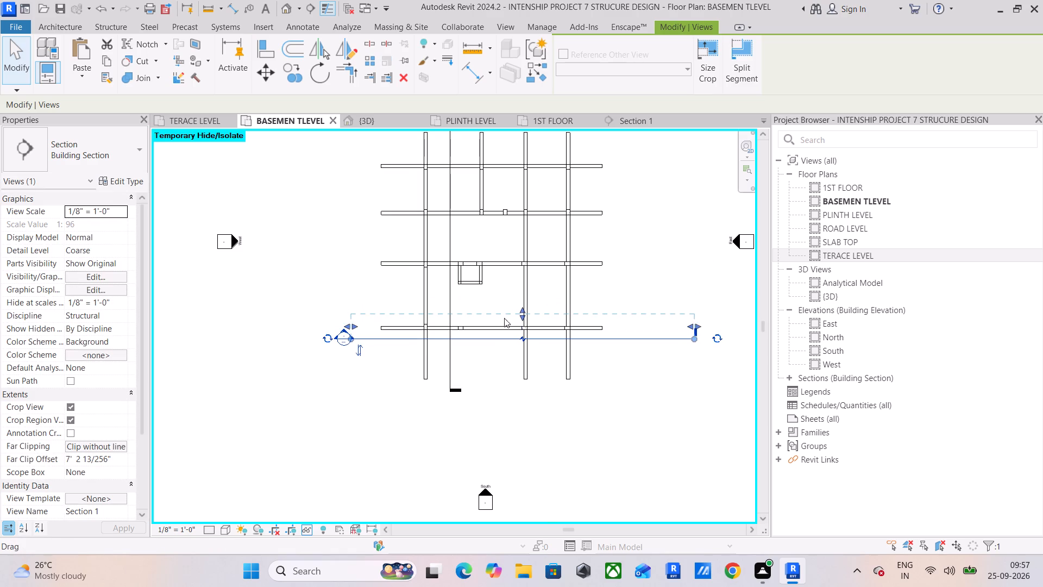
left_click_drag(519, 311, 520, 304)
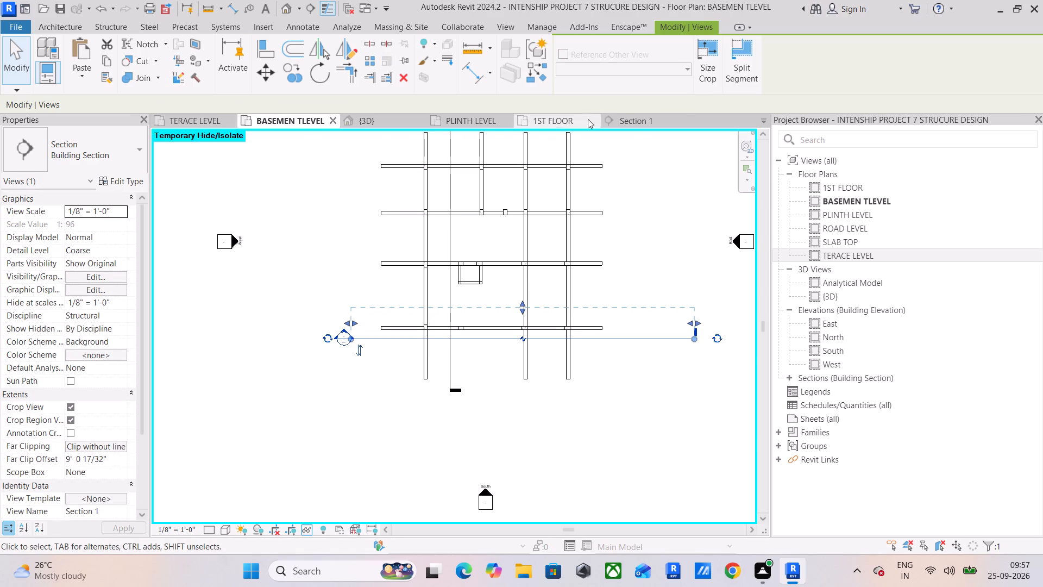
Open the east-west section view and examine the grid 1 footing and its column base up close.
left_click(638, 123)
scroll(309, 247, "up", 8)
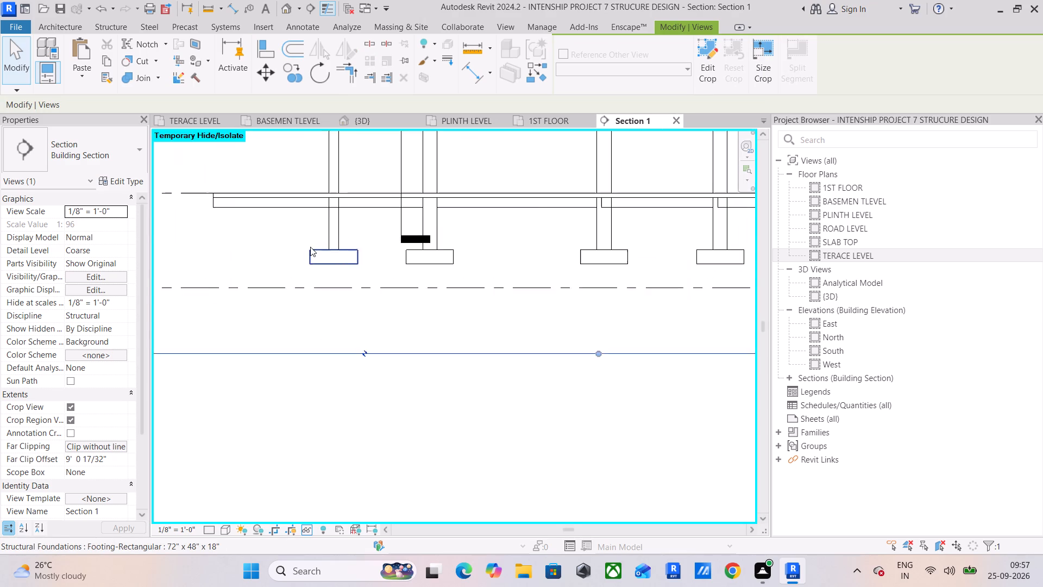
scroll(310, 247, "up", 1)
scroll(369, 254, "up", 1)
middle_click_drag(369, 254, 356, 274)
scroll(365, 274, "up", 4)
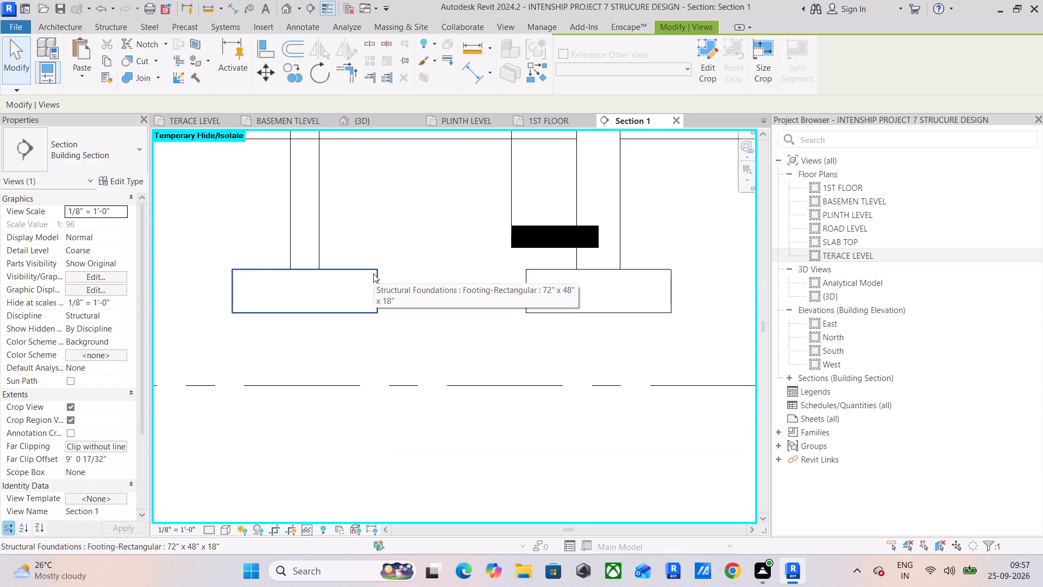
scroll(373, 273, "up", 1)
middle_click_drag(373, 273, 464, 274)
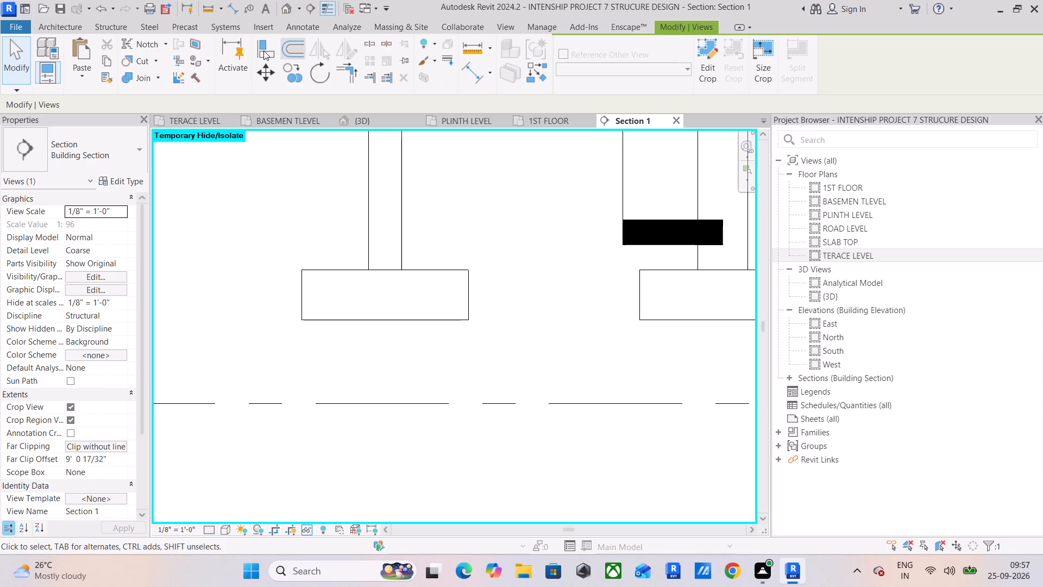
Add a rebar cover setting named FOOTING COVER with a value of 1", and save the project.
left_click(107, 29)
left_click(566, 57)
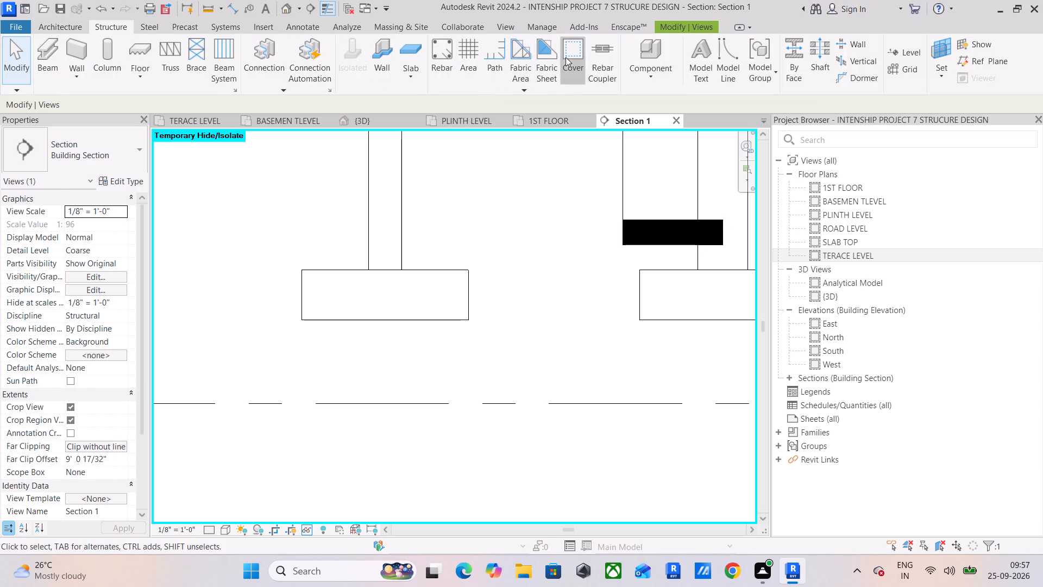
left_click(321, 104)
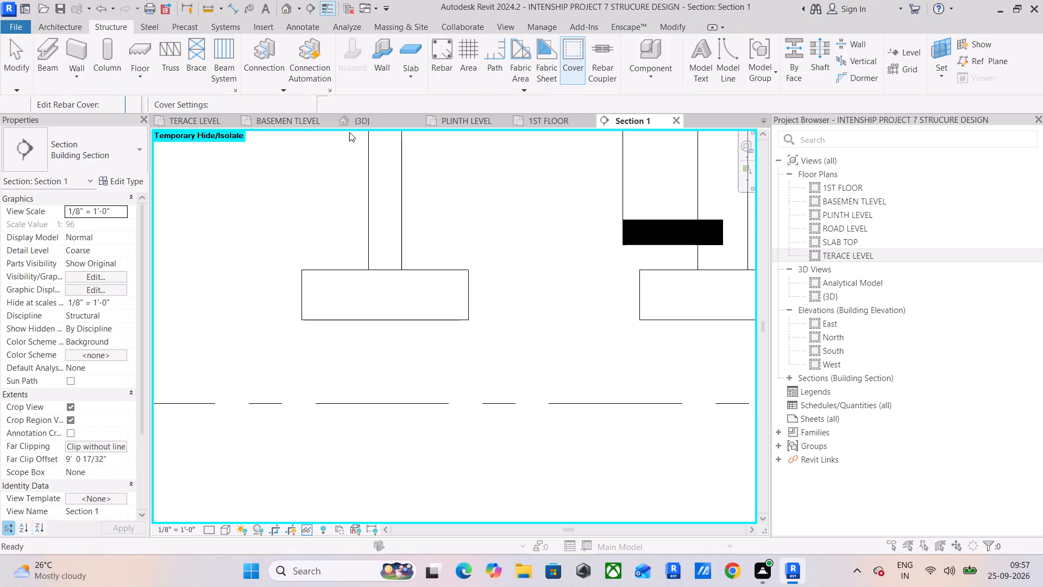
left_click(655, 253)
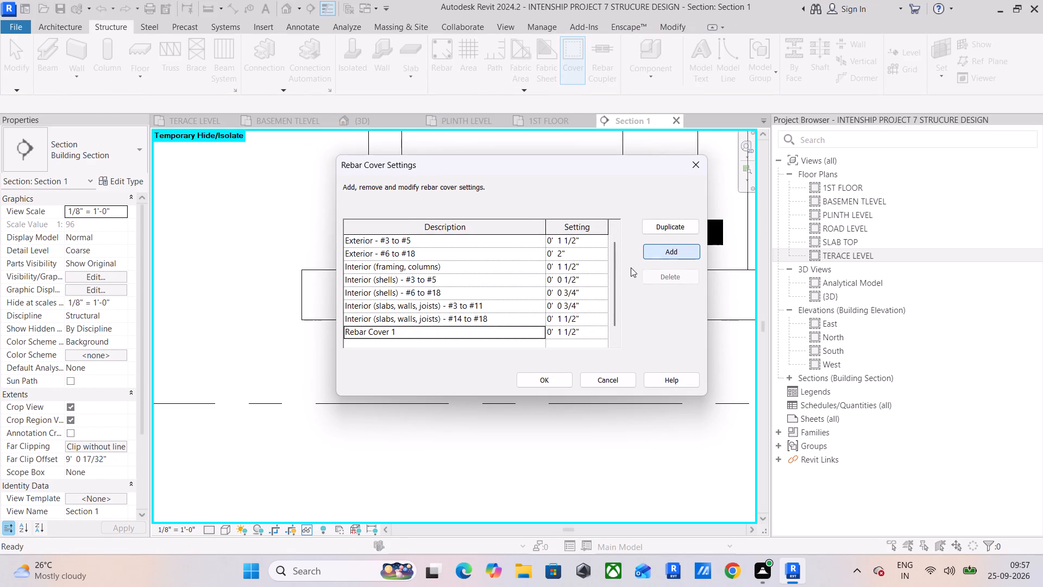
left_click(442, 330)
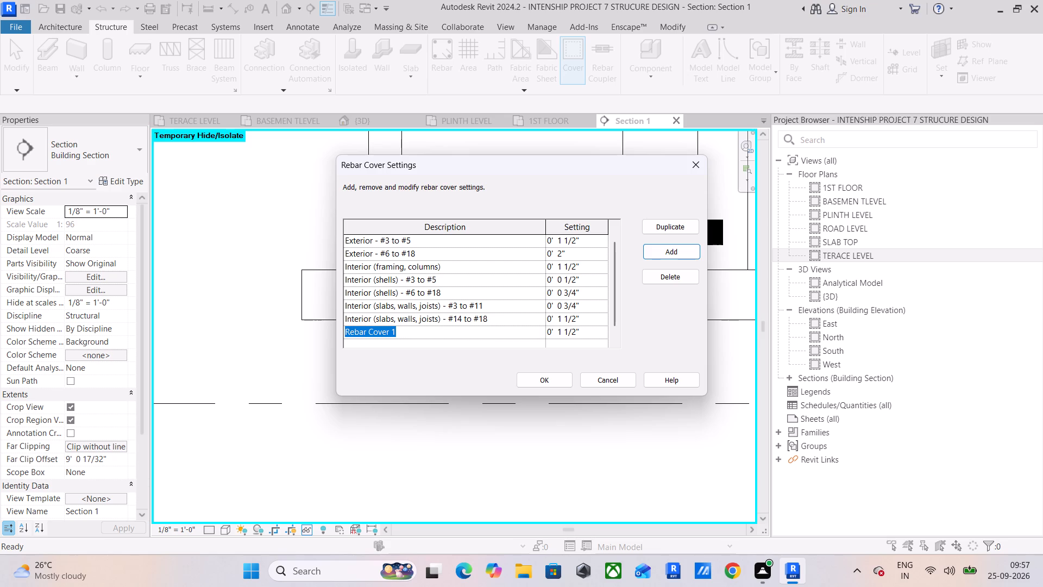
type("FOOTING COVER")
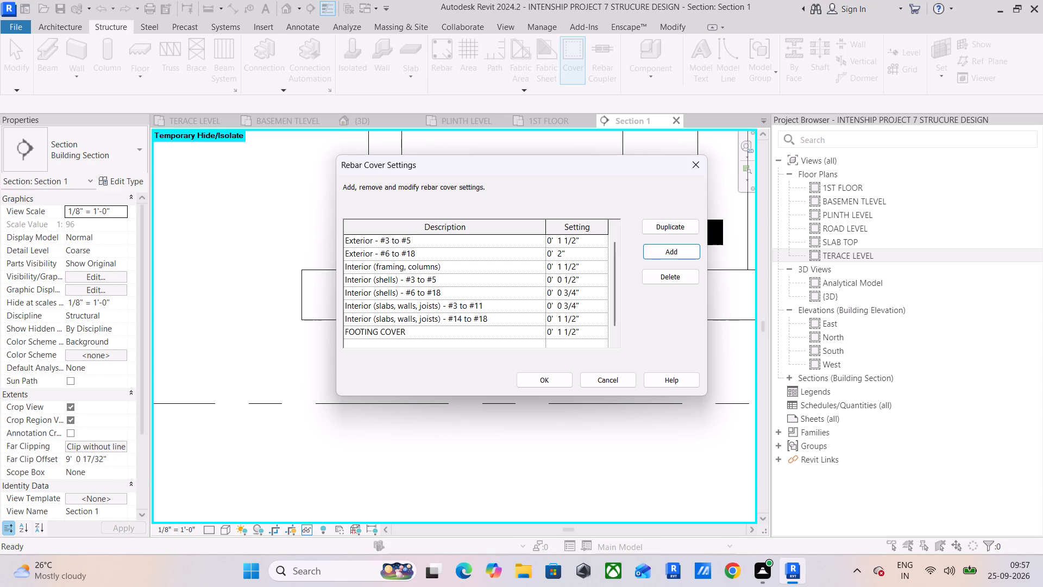
left_click(589, 334)
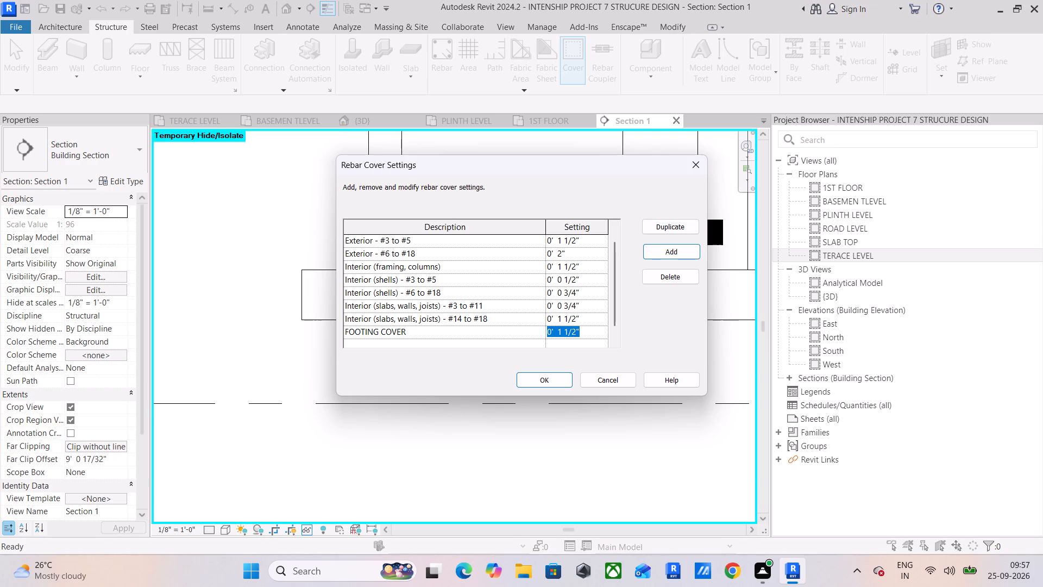
type("1\"")
key("Return")
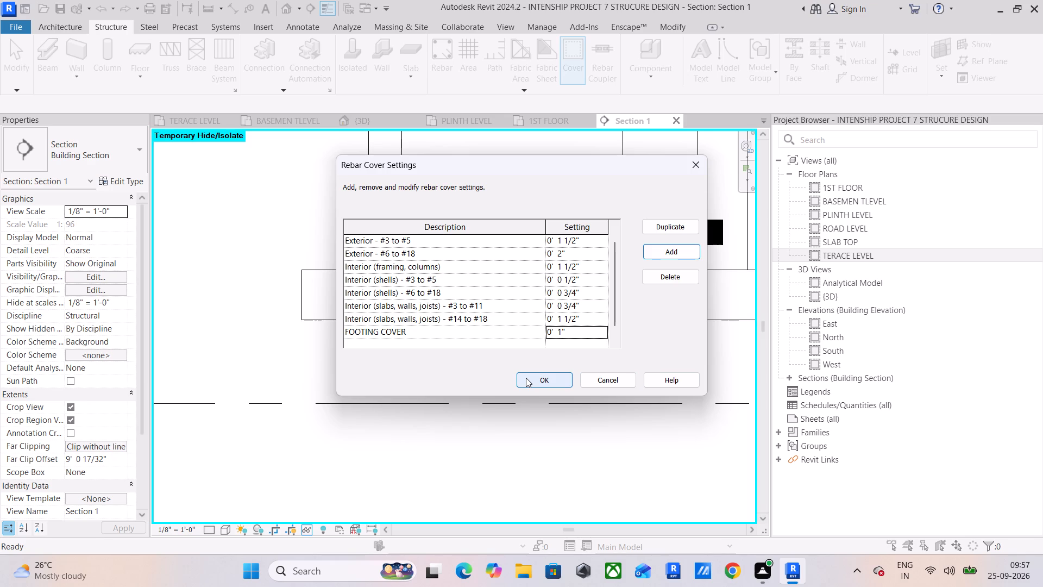
left_click(529, 379)
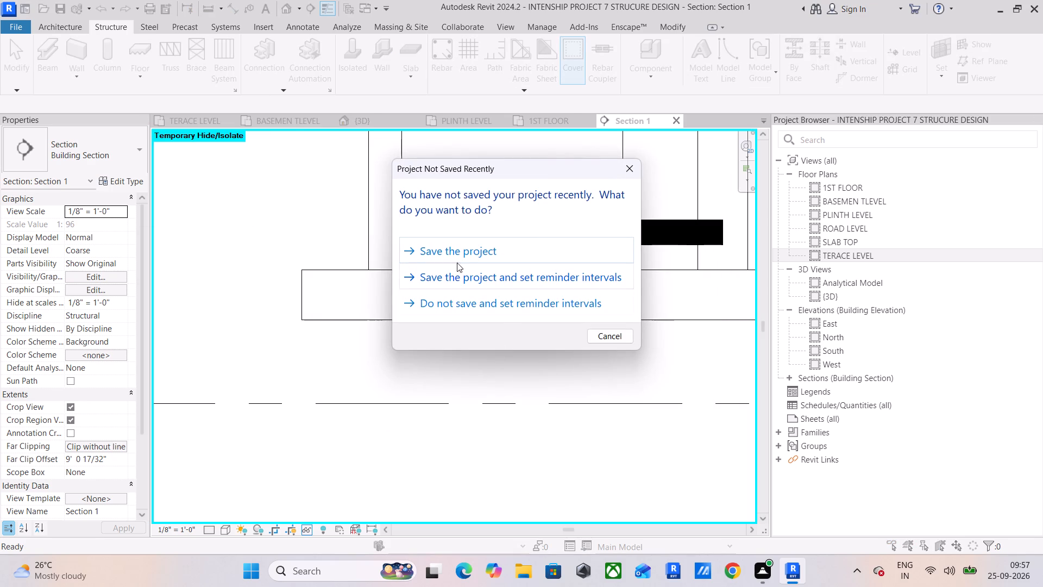
left_click(461, 256)
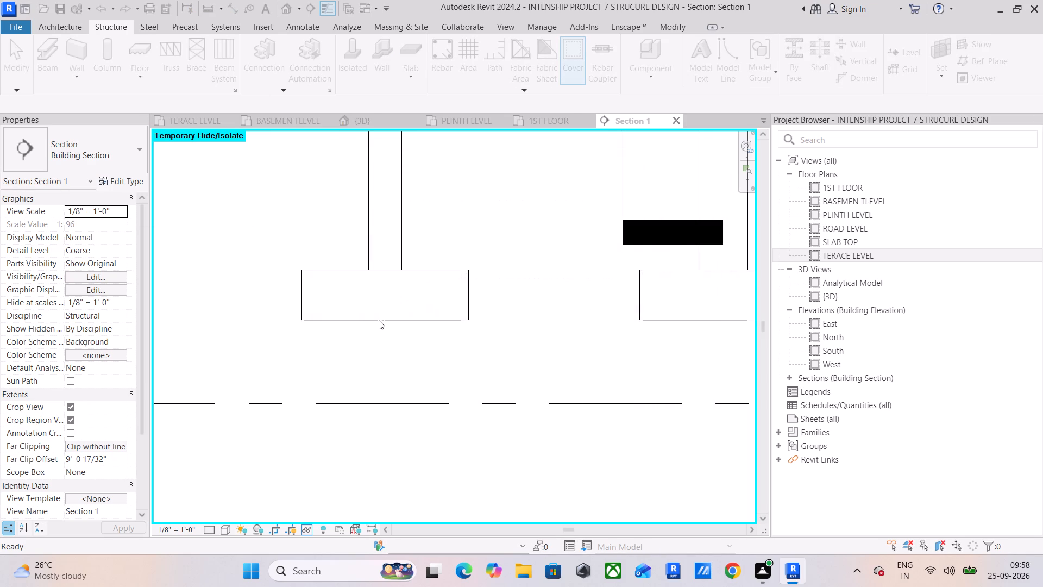
Assign the FOOTING COVER rebar cover setting to the grid 1 footing in the section view.
left_click(384, 321)
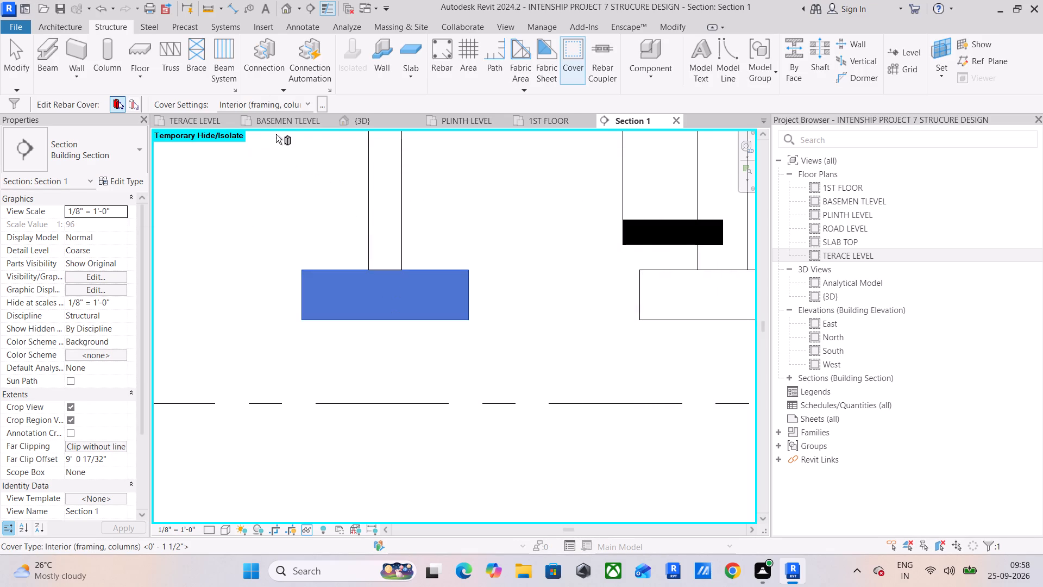
left_click(309, 105)
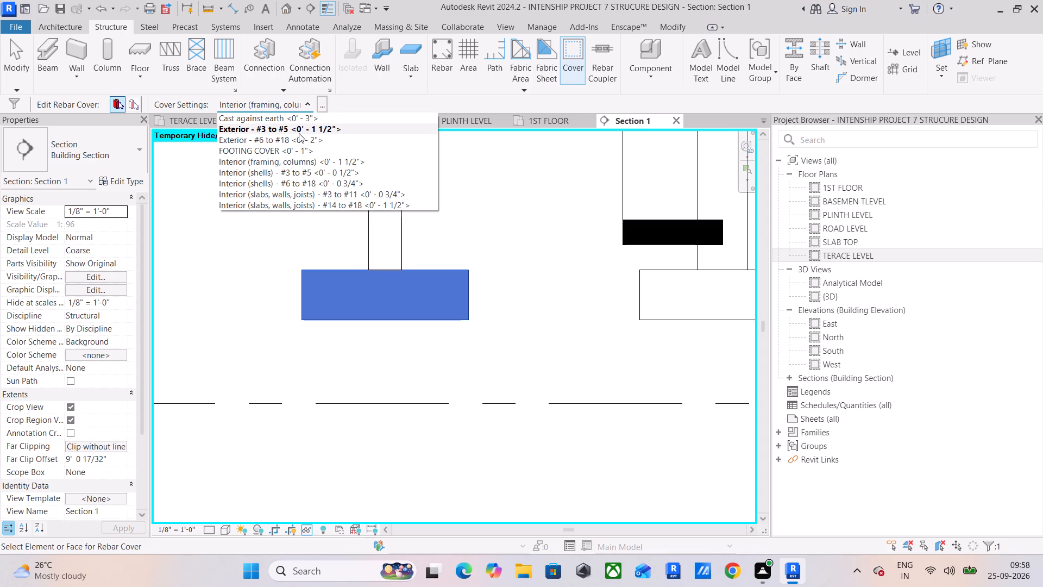
left_click(291, 146)
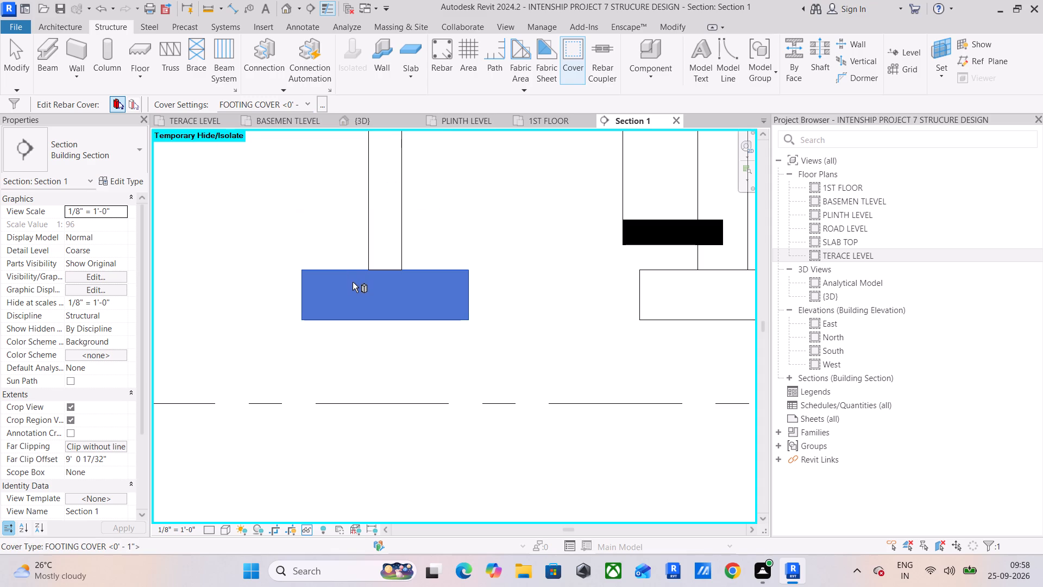
left_click(431, 272)
left_click(439, 302)
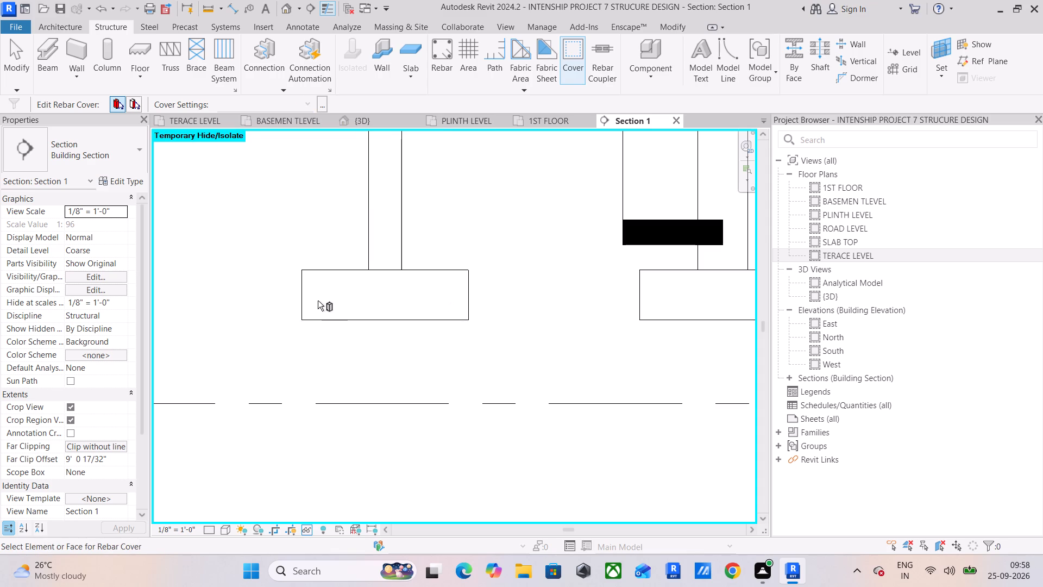
left_click(305, 294)
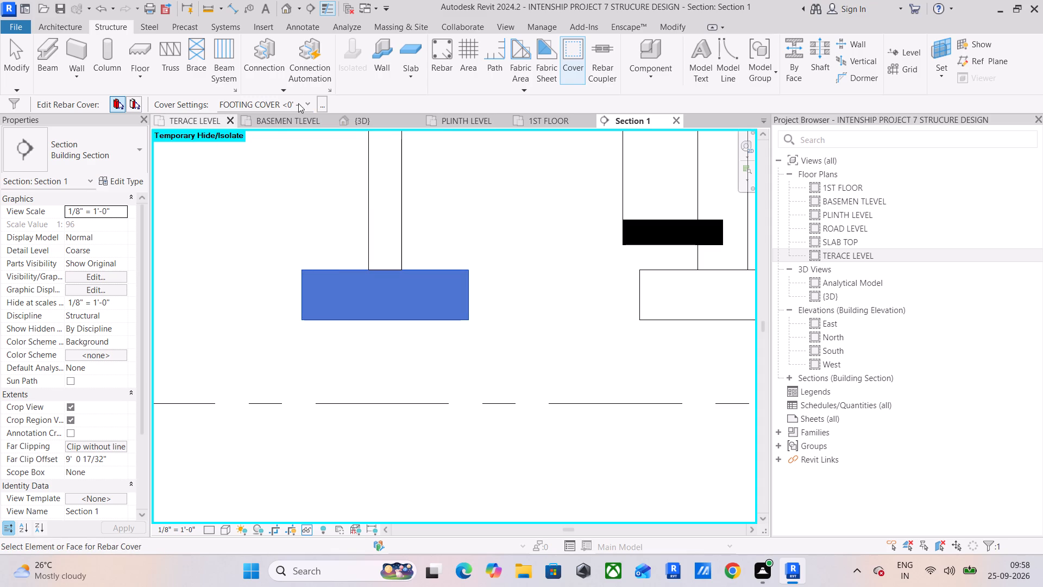
left_click(305, 103)
left_click(293, 146)
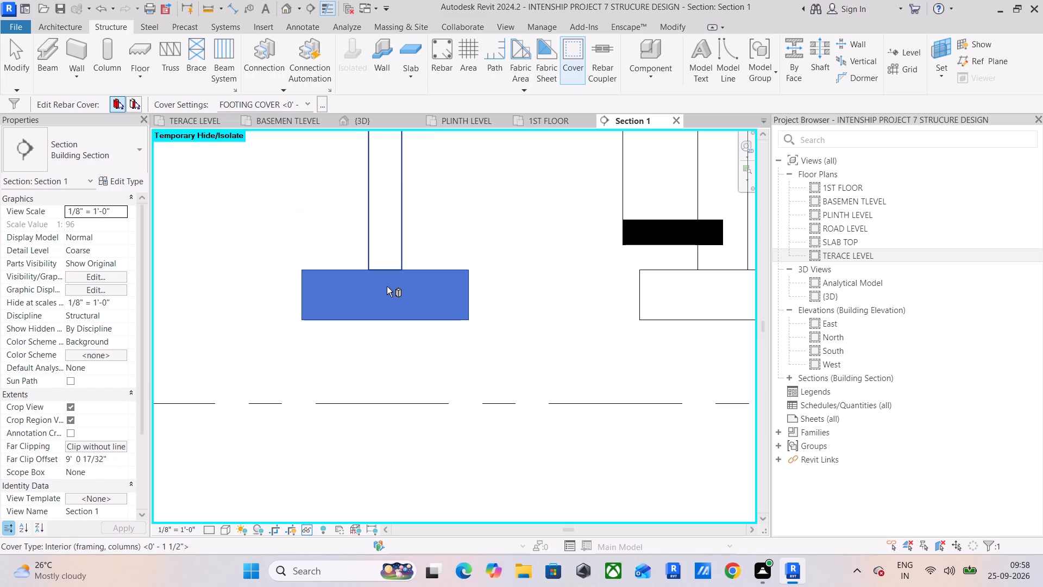
key("Escape")
key("Escape")
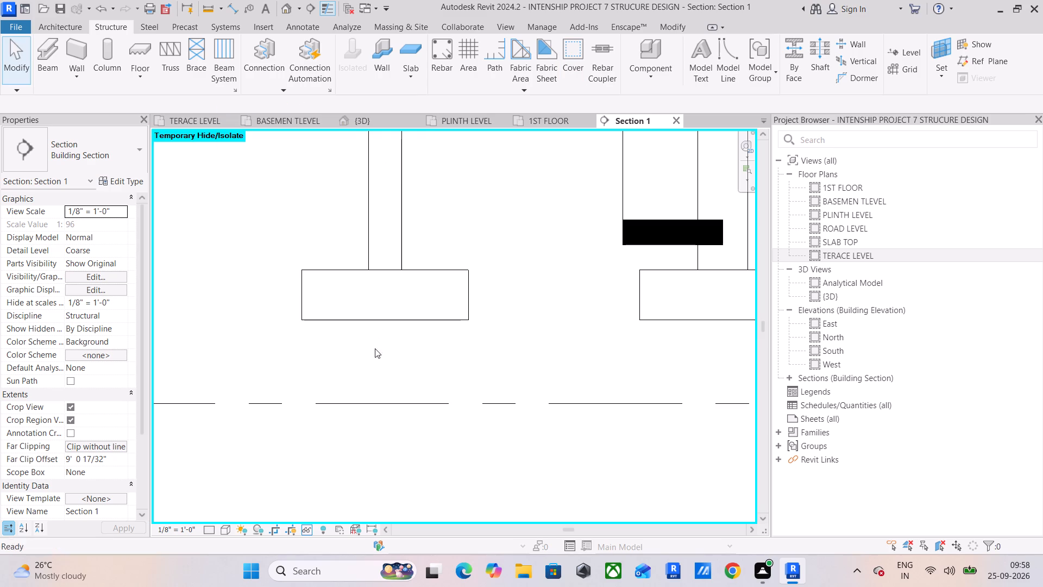
Set the section view's detail level to Fine.
left_click(213, 532)
left_click(220, 520)
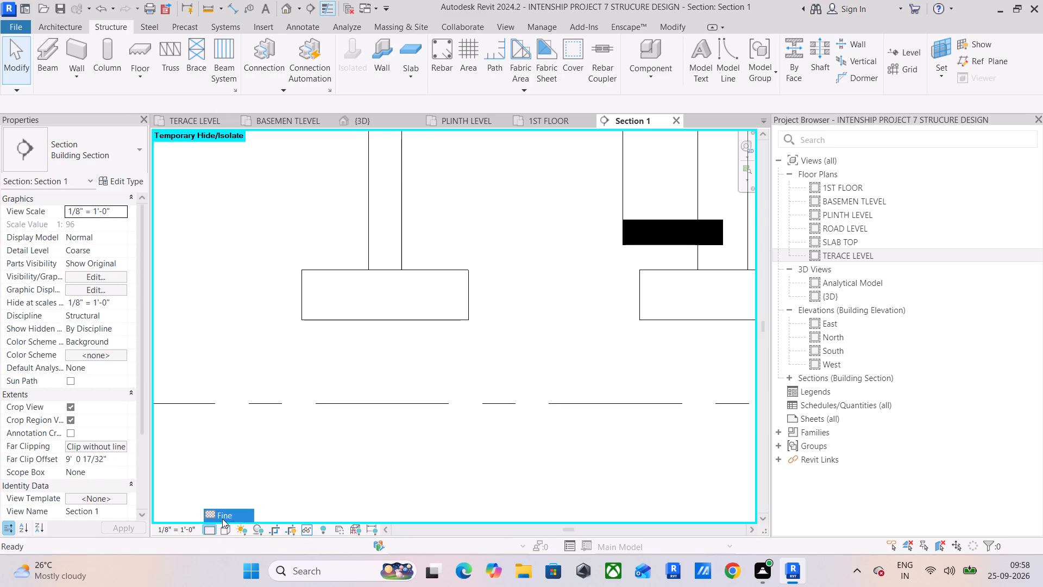
Change the FOOTING COVER value to 2" in the rebar cover settings.
scroll(393, 287, "up", 3)
left_click(447, 260)
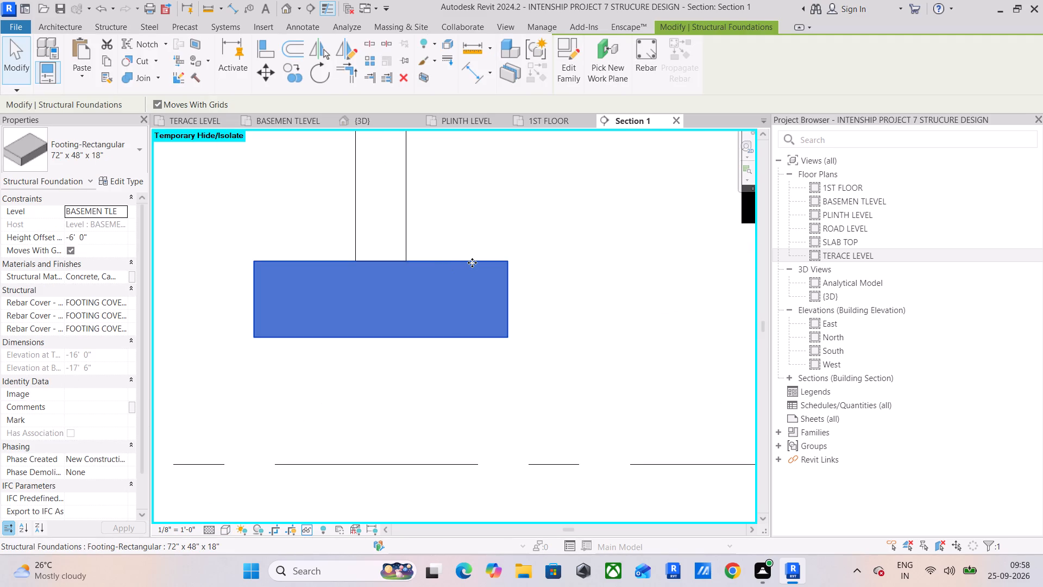
left_click(120, 28)
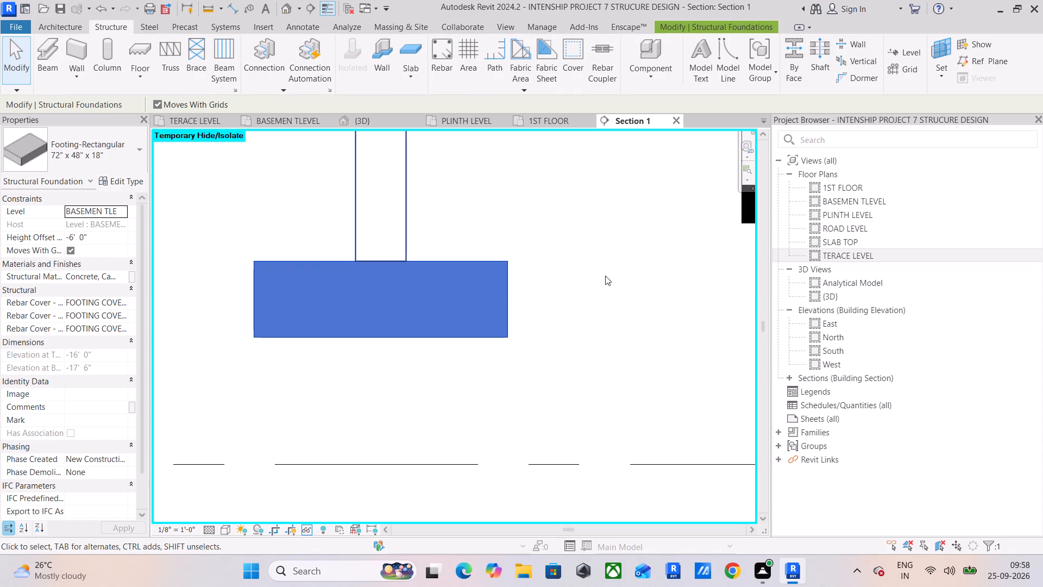
left_click(610, 271)
left_click(561, 56)
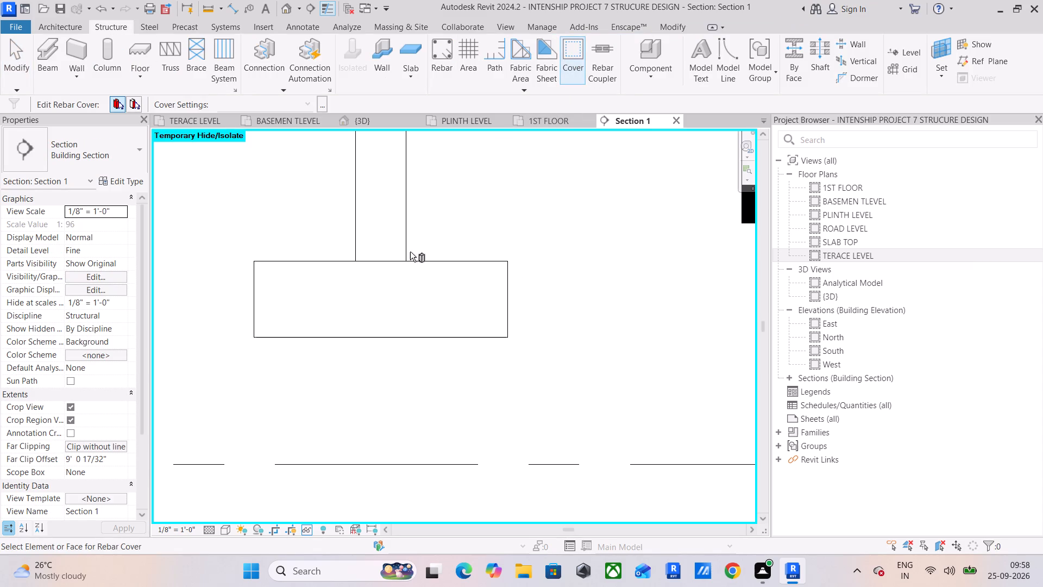
left_click(428, 265)
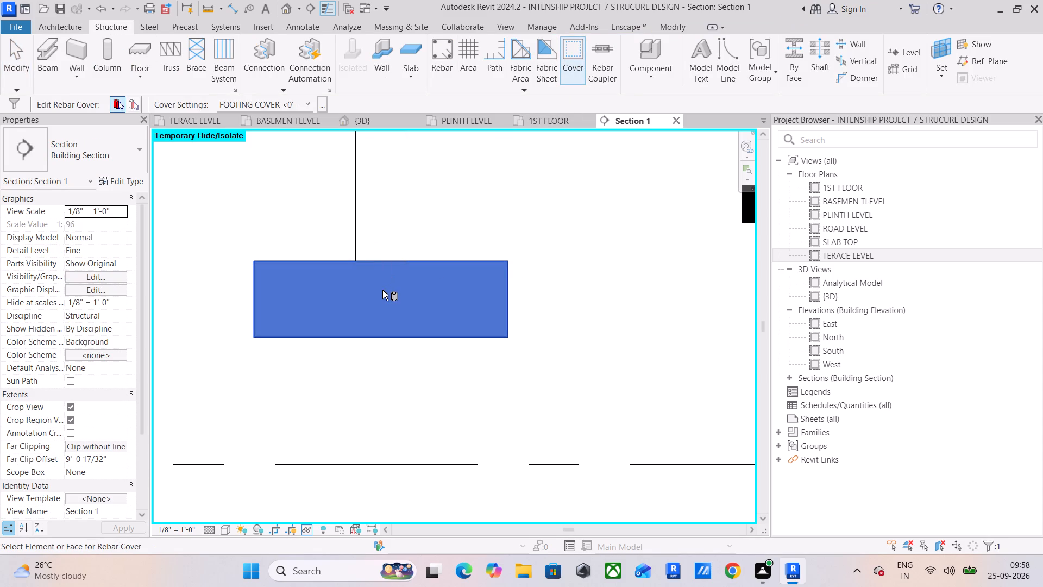
left_click(382, 290)
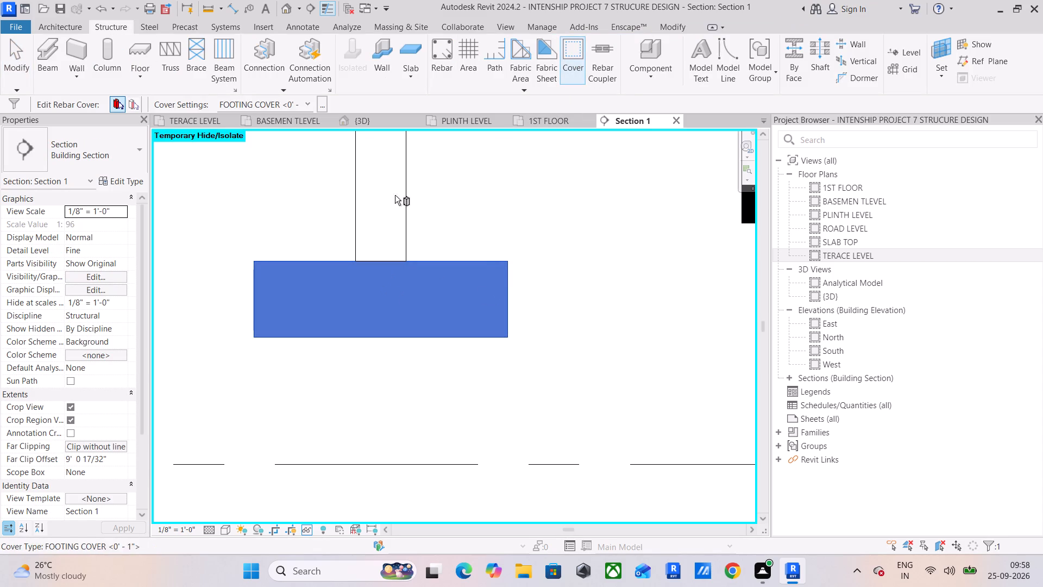
left_click(321, 105)
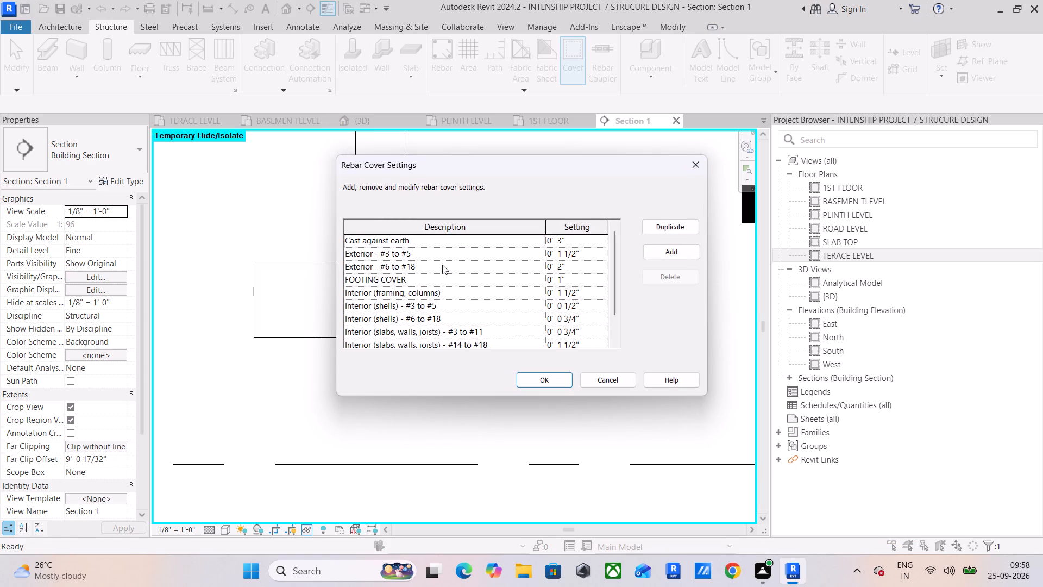
scroll(438, 290, "down", 5)
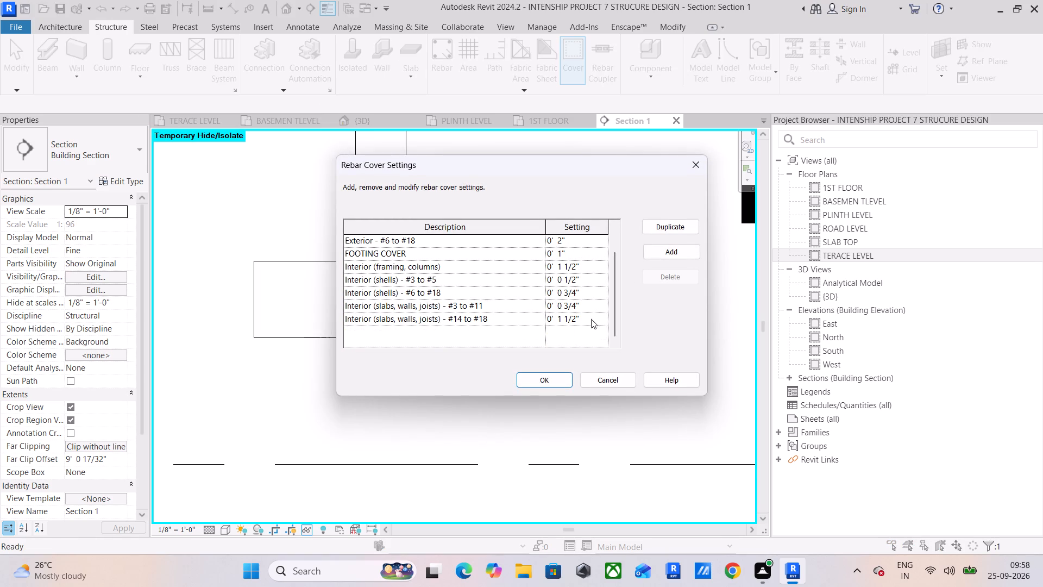
scroll(441, 307, "up", 4)
left_click(583, 279)
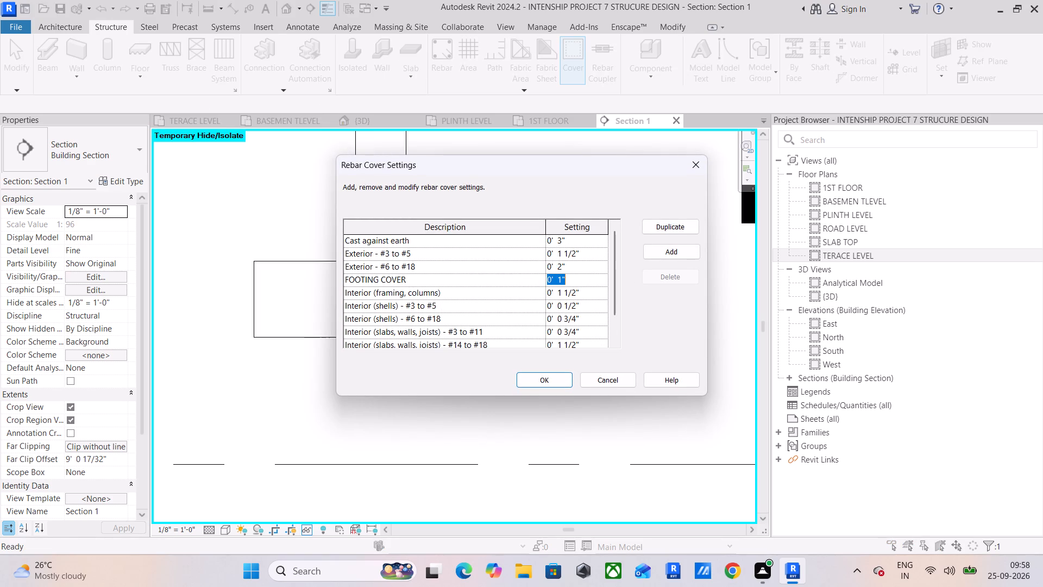
type("2\"")
key("Return")
left_click(556, 373)
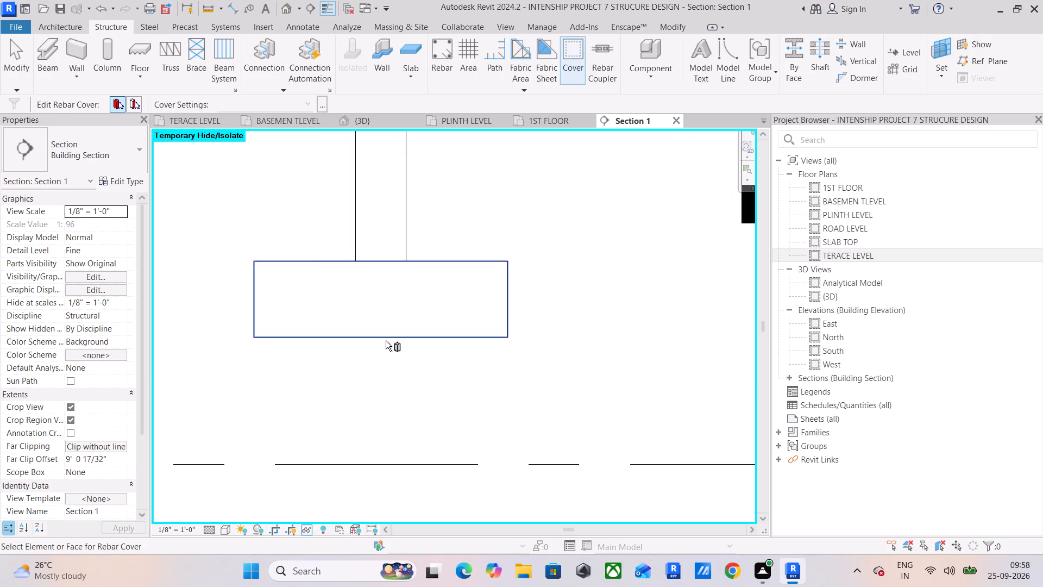
Reapply the FOOTING COVER setting to the grid 1 footing.
left_click(351, 332)
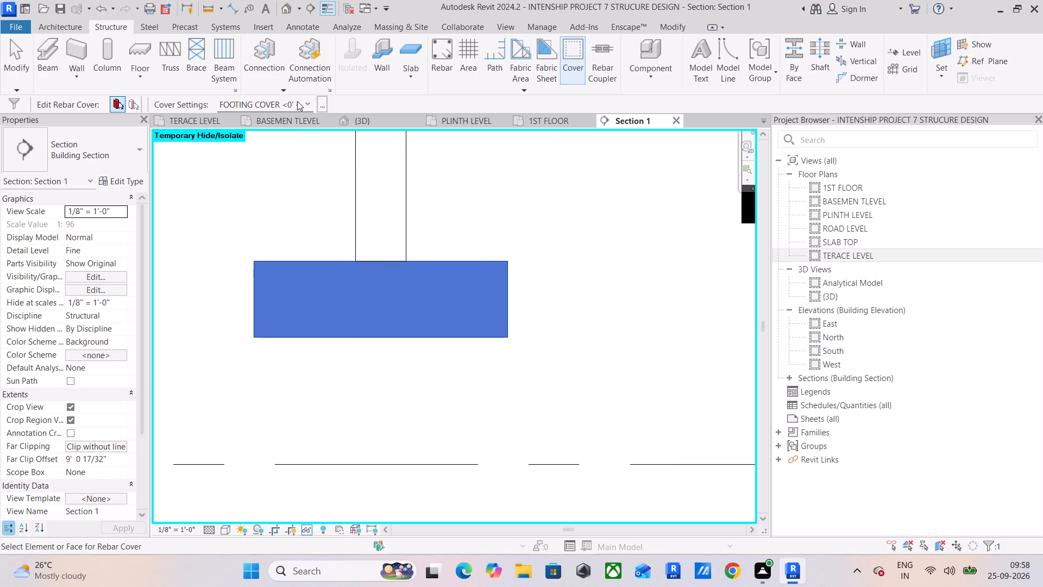
left_click(304, 103)
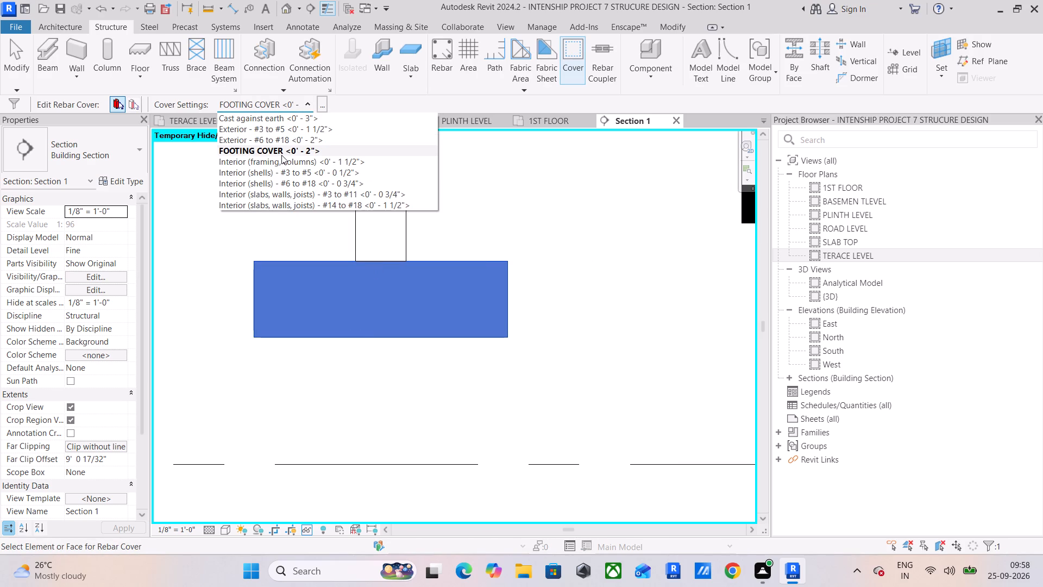
left_click(281, 155)
left_click(400, 301)
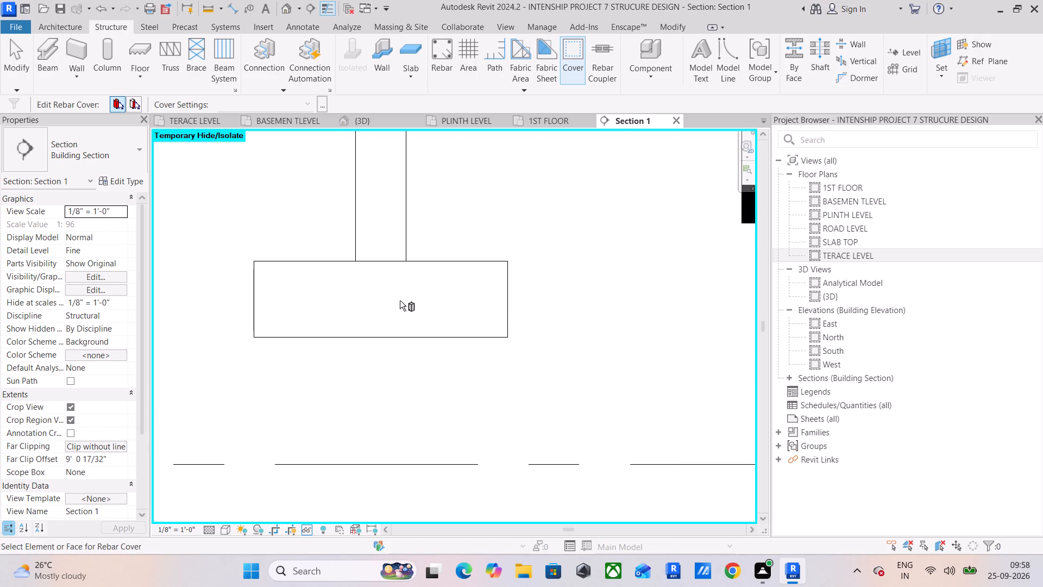
Assign the FOOTING COVER 2" rebar cover to the footing next to the grid 1 footing in the section.
scroll(400, 301, "down", 3)
middle_click_drag(405, 300, 252, 295)
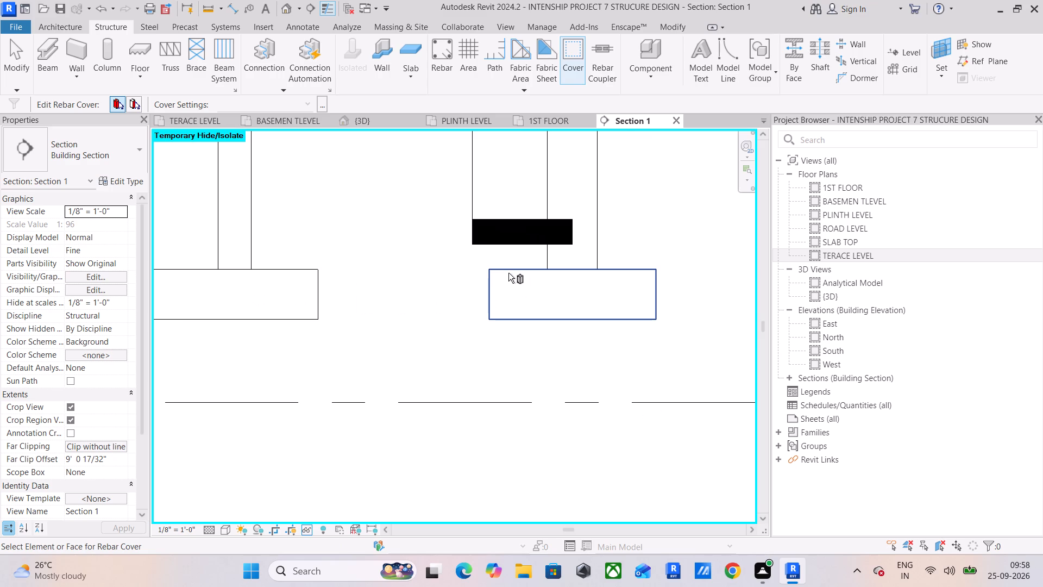
scroll(508, 273, "down", 3)
middle_click_drag(508, 273, 496, 342)
scroll(496, 342, "up", 2)
middle_click_drag(496, 342, 368, 318)
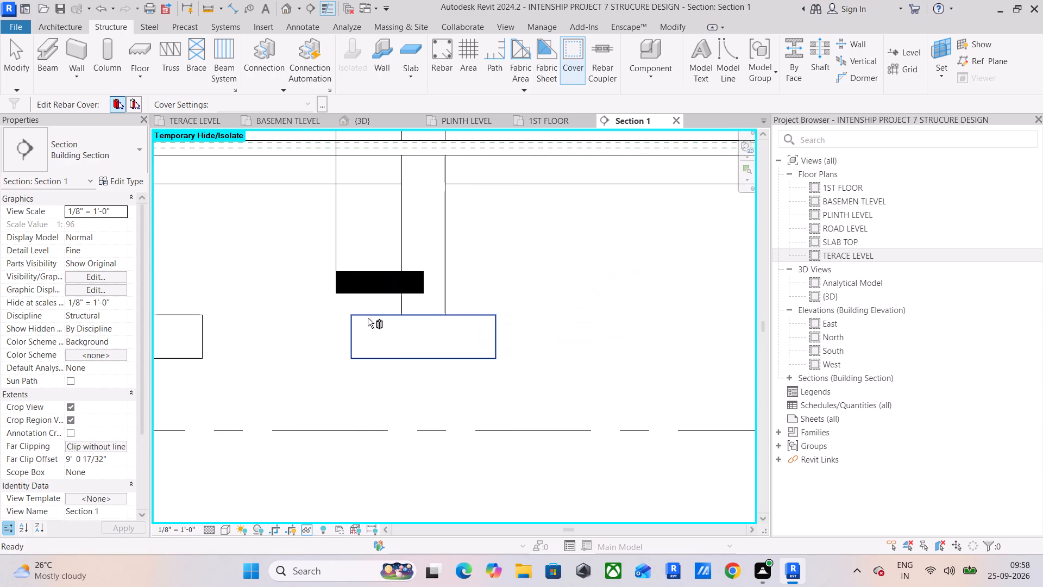
left_click(577, 64)
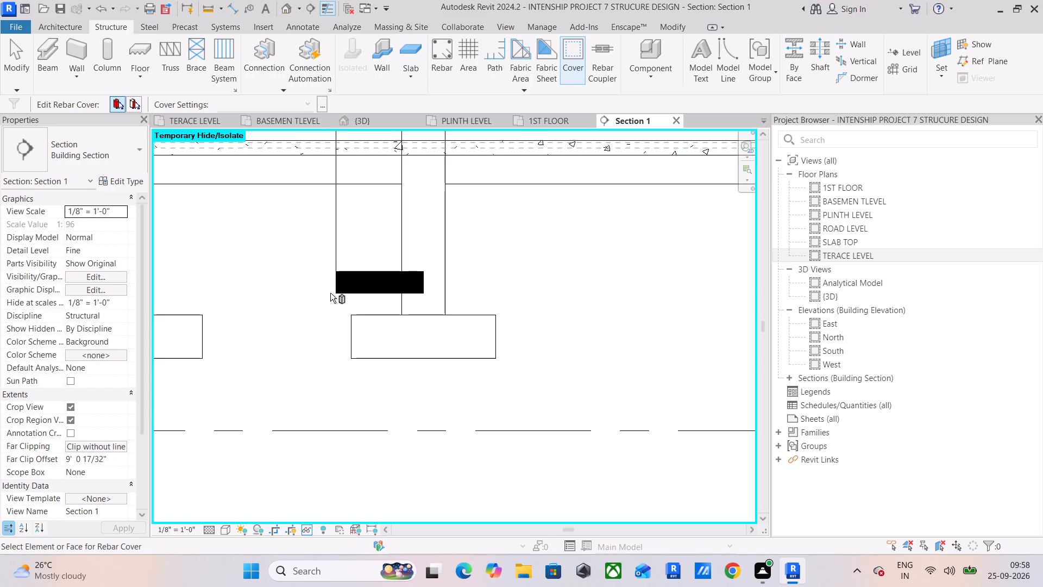
left_click(361, 321)
left_click(307, 102)
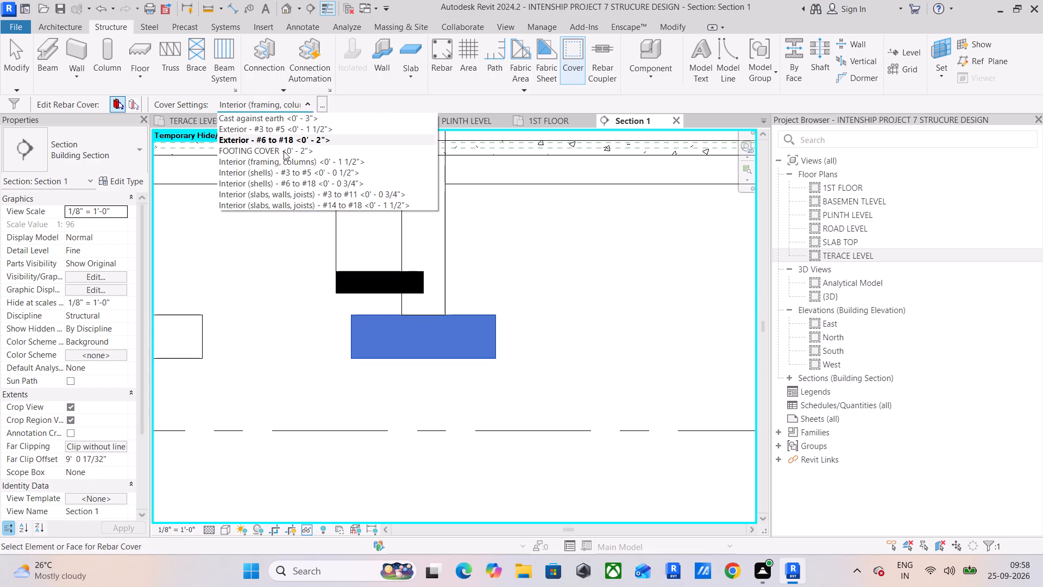
left_click(282, 154)
left_click(587, 298)
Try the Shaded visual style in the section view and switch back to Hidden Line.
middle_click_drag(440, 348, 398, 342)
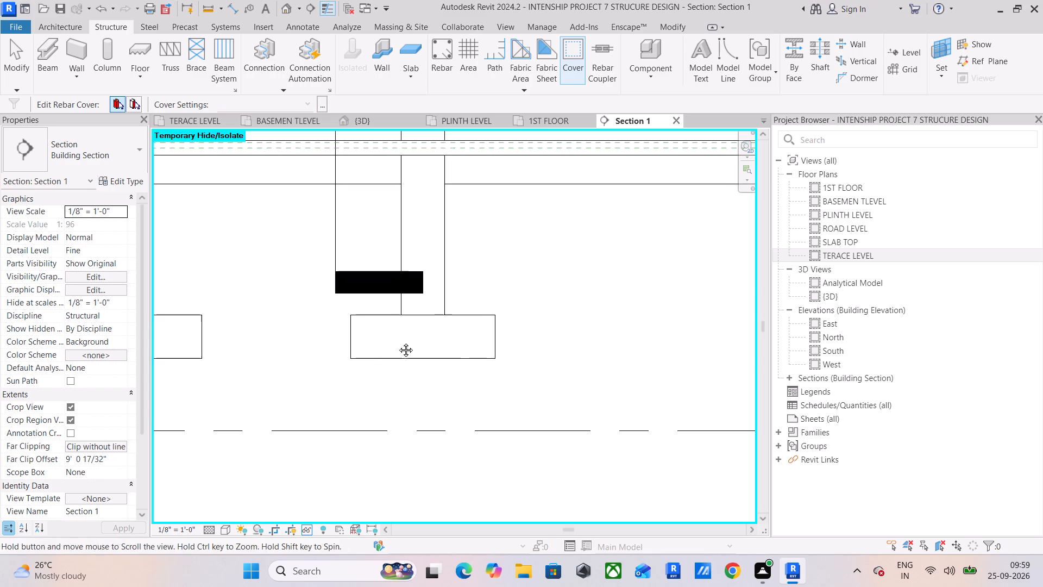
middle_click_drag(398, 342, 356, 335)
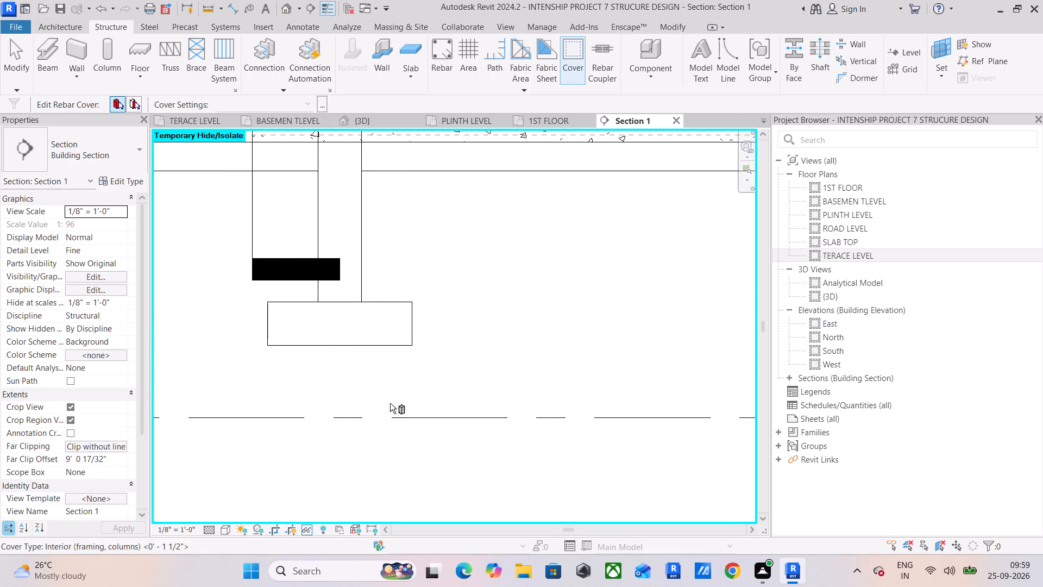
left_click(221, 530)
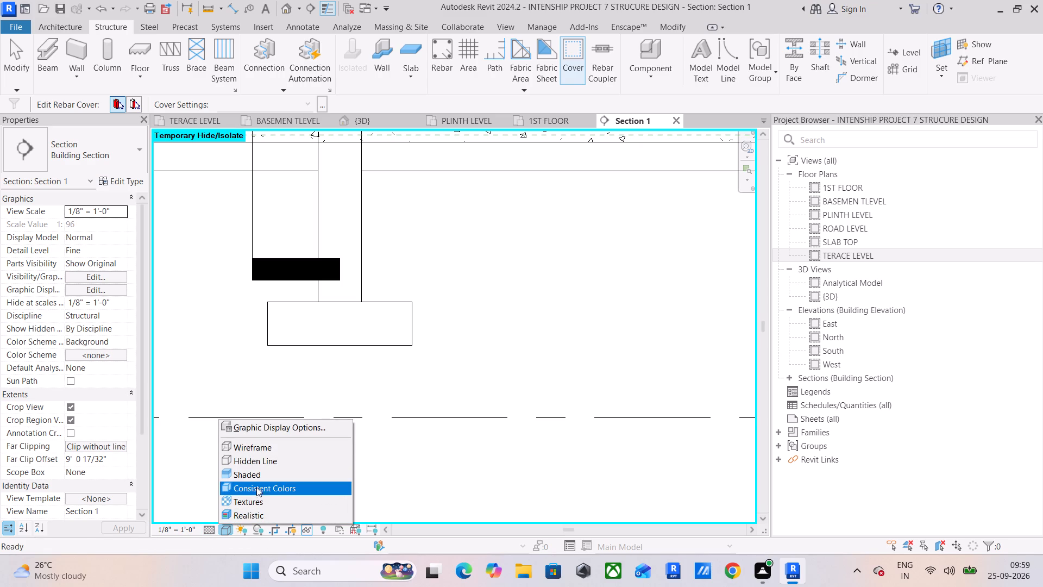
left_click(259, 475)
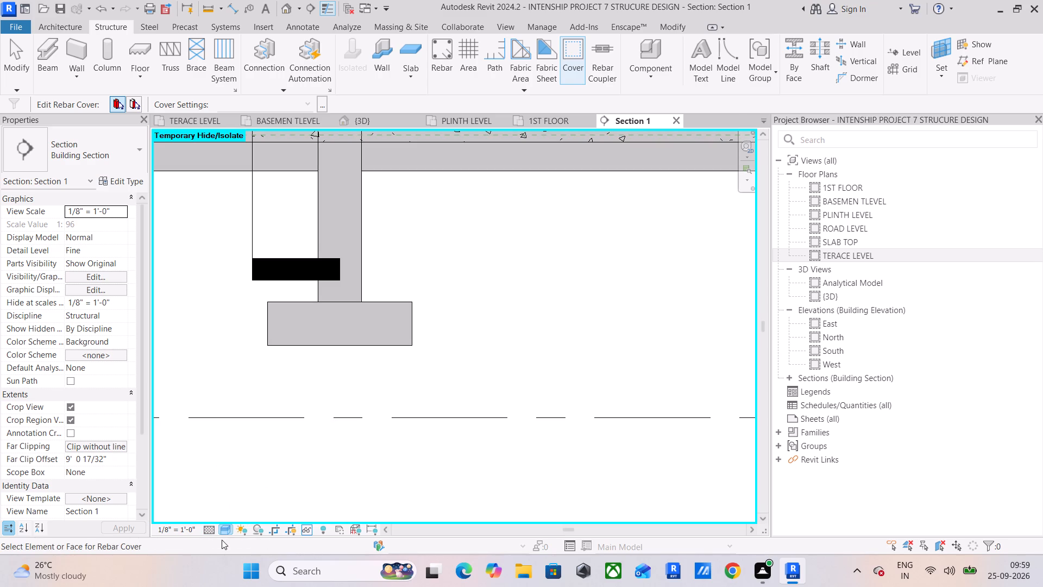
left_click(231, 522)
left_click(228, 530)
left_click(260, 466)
Assign the FOOTING COVER 2" rebar cover to the remaining two footings farther along the section.
scroll(390, 411, "up", 1)
middle_click_drag(390, 411, 593, 420)
scroll(595, 414, "down", 3)
middle_click_drag(621, 390, 361, 410)
scroll(373, 392, "down", 5)
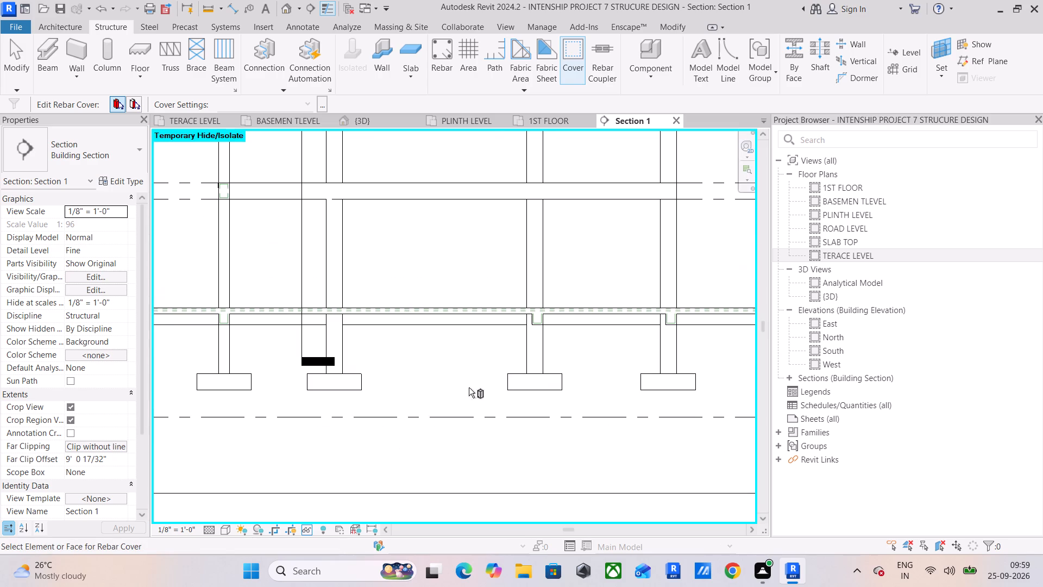
left_click(545, 389)
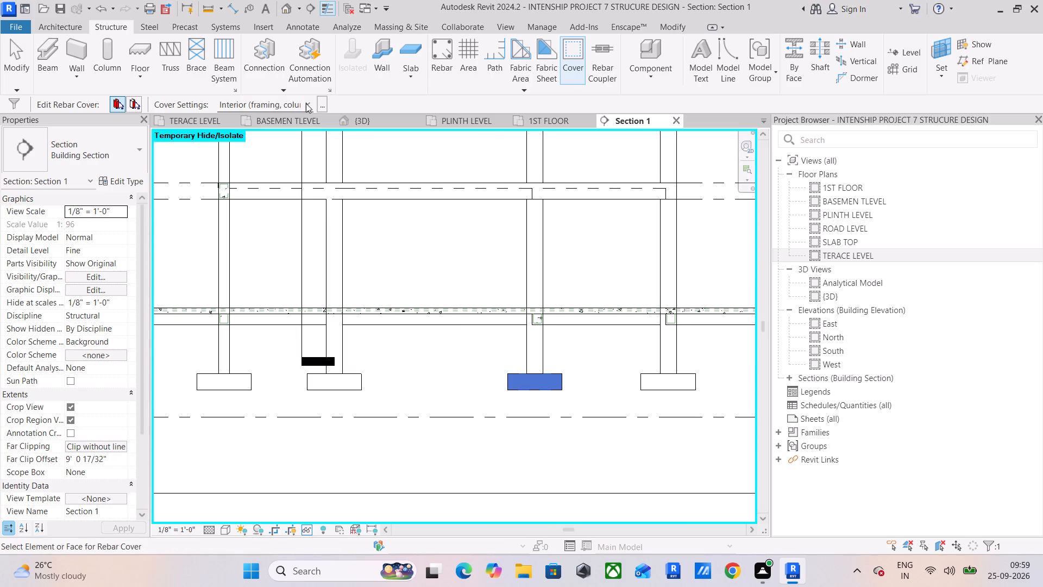
left_click(306, 103)
left_click(303, 148)
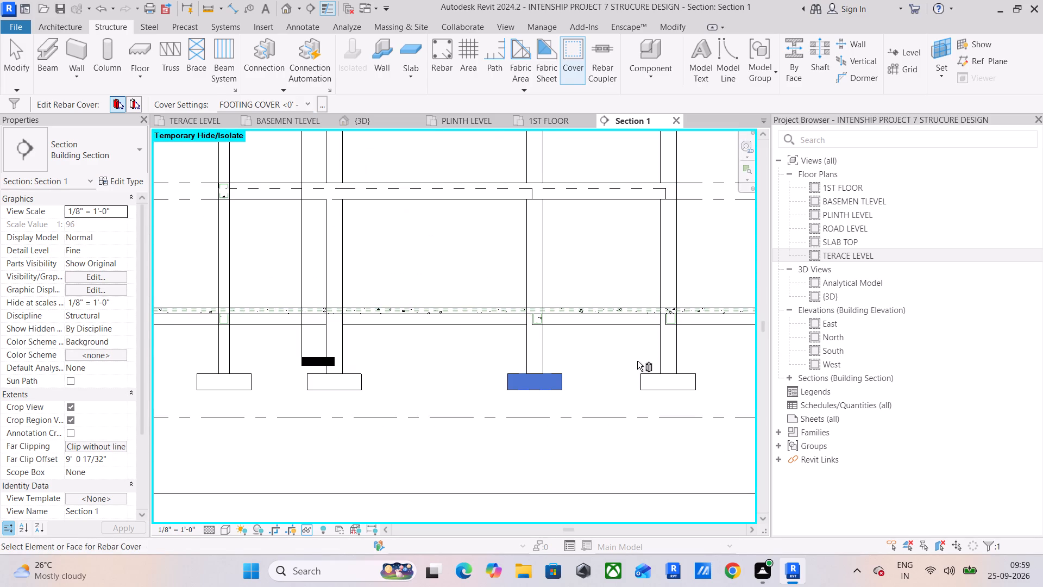
left_click(654, 389)
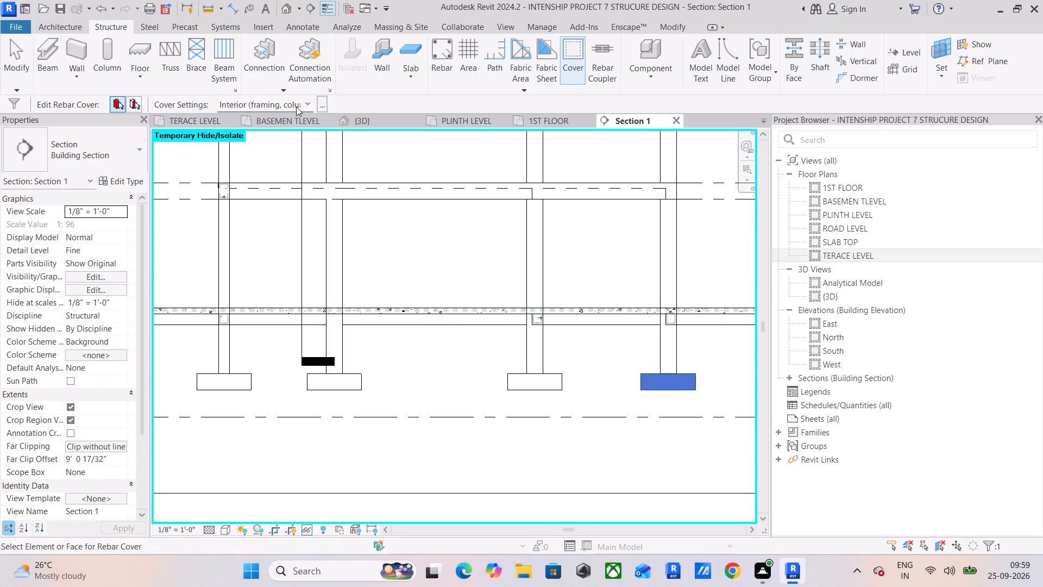
left_click(296, 107)
left_click(291, 151)
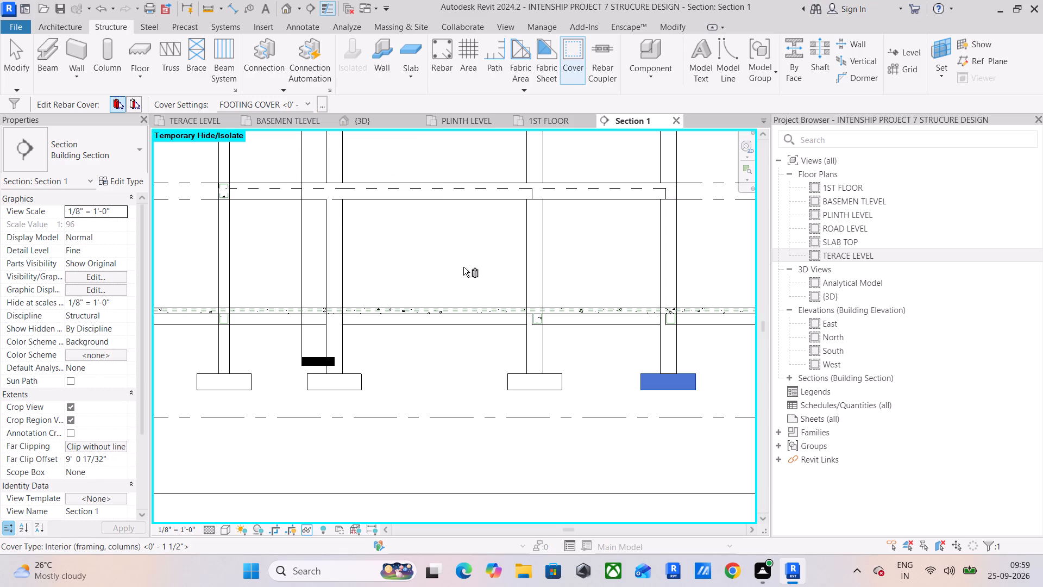
Start Rebar placement at the grid 1 footing, accept the default rebar shape definitions, and choose Rebar Shape 02.
middle_click_drag(550, 383, 400, 357)
middle_click_drag(400, 357, 469, 361)
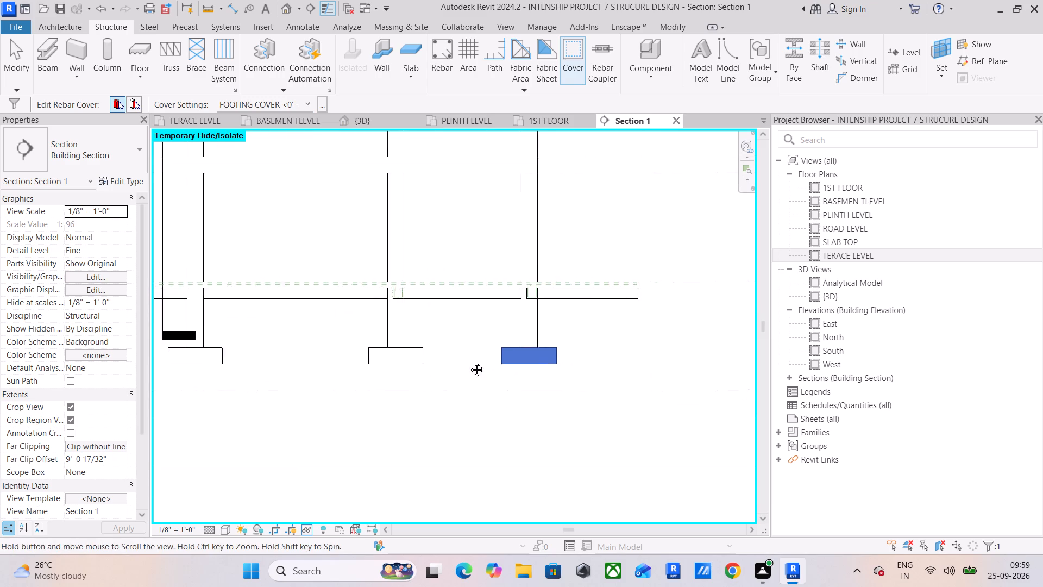
middle_click_drag(469, 361, 611, 342)
scroll(300, 344, "up", 5)
middle_click_drag(300, 344, 478, 344)
scroll(395, 327, "up", 4)
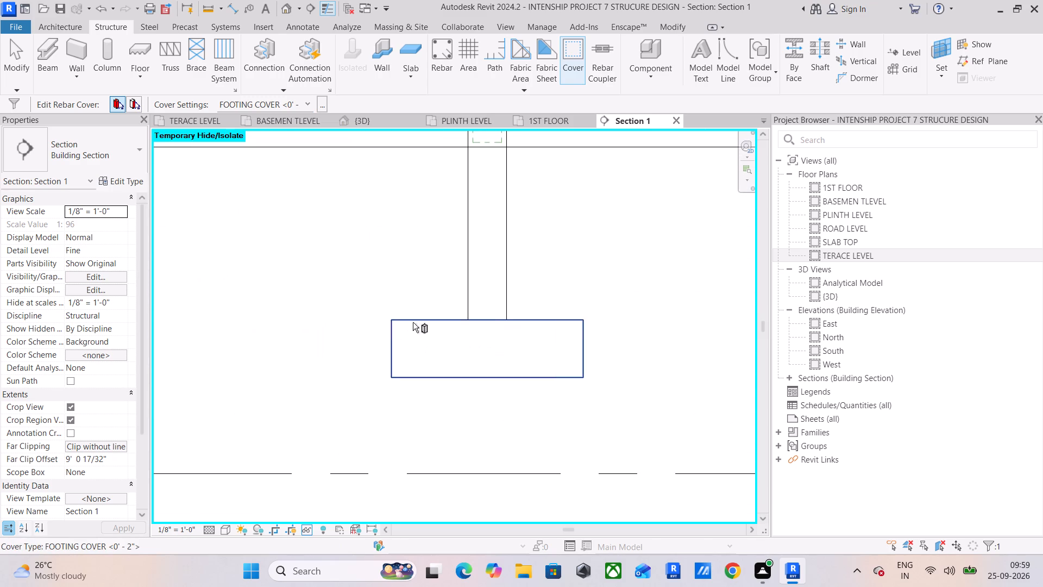
left_click(451, 69)
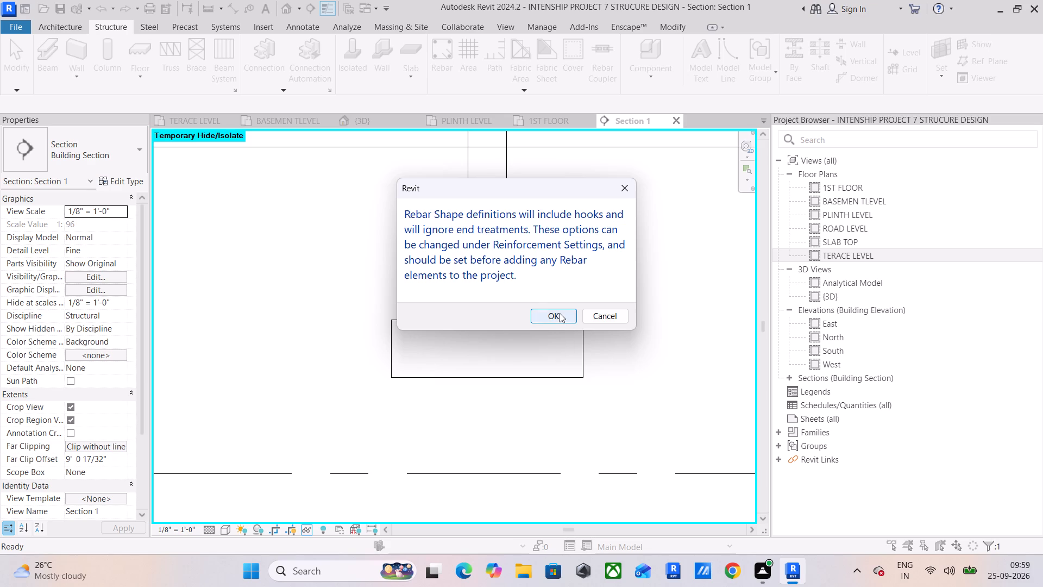
left_click(560, 313)
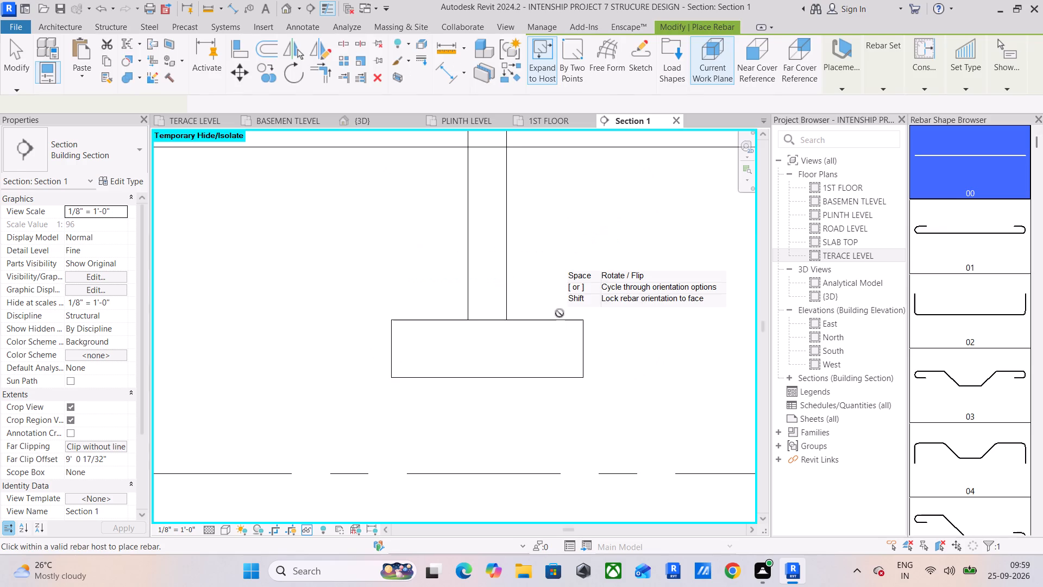
middle_click_drag(644, 299, 500, 306)
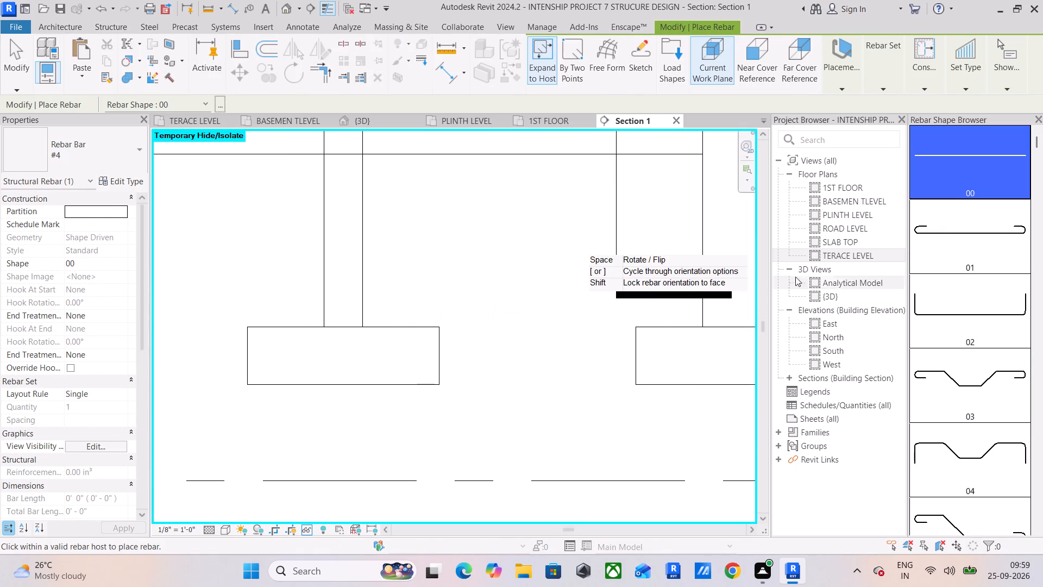
left_click(948, 314)
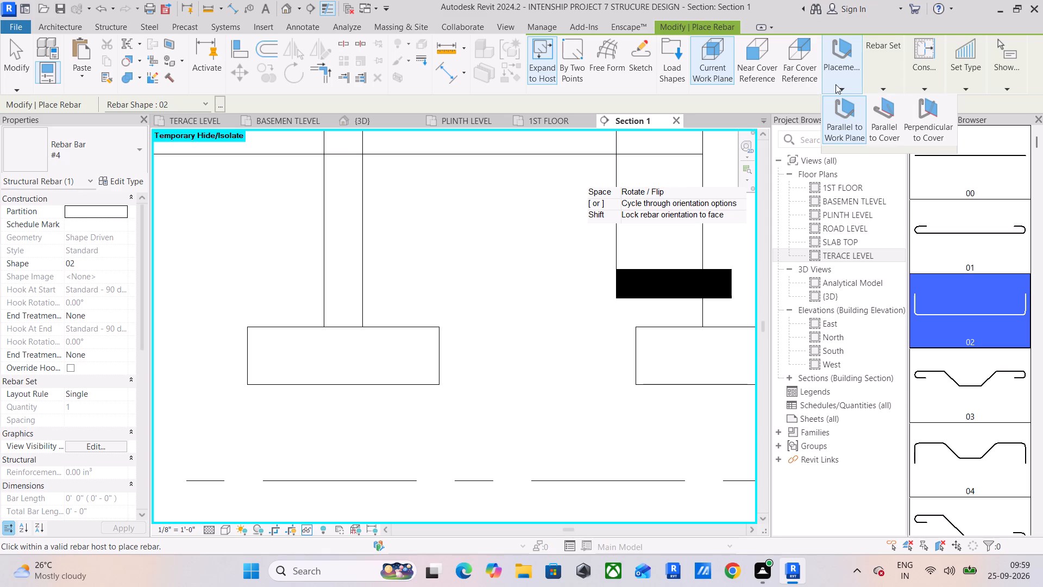
Place a #4 shape 02 bar along the grid 1 footing's bottom cover, using Far Cover Reference and Parallel to Work Plane.
left_click(925, 109)
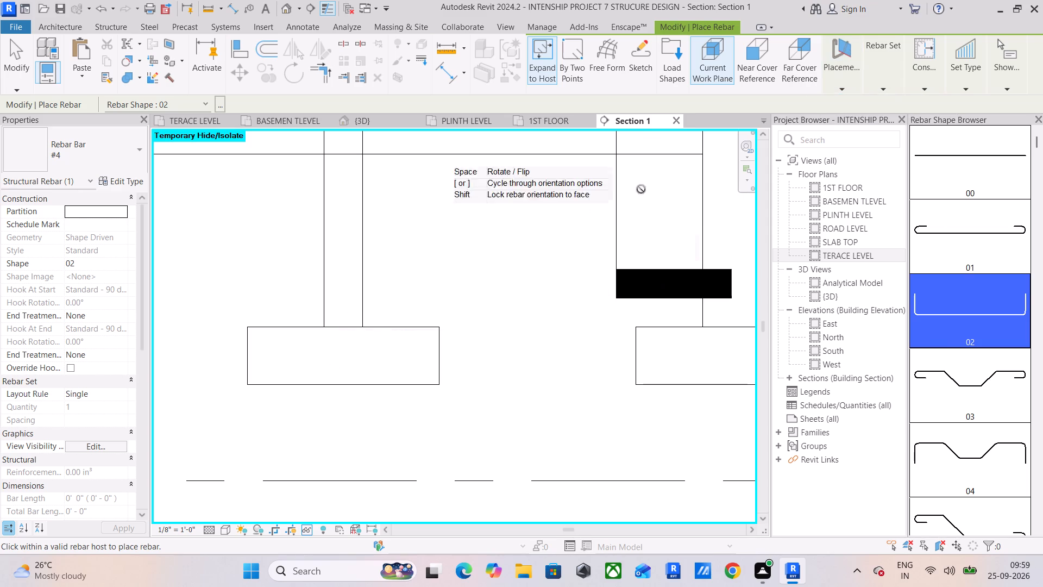
left_click(808, 72)
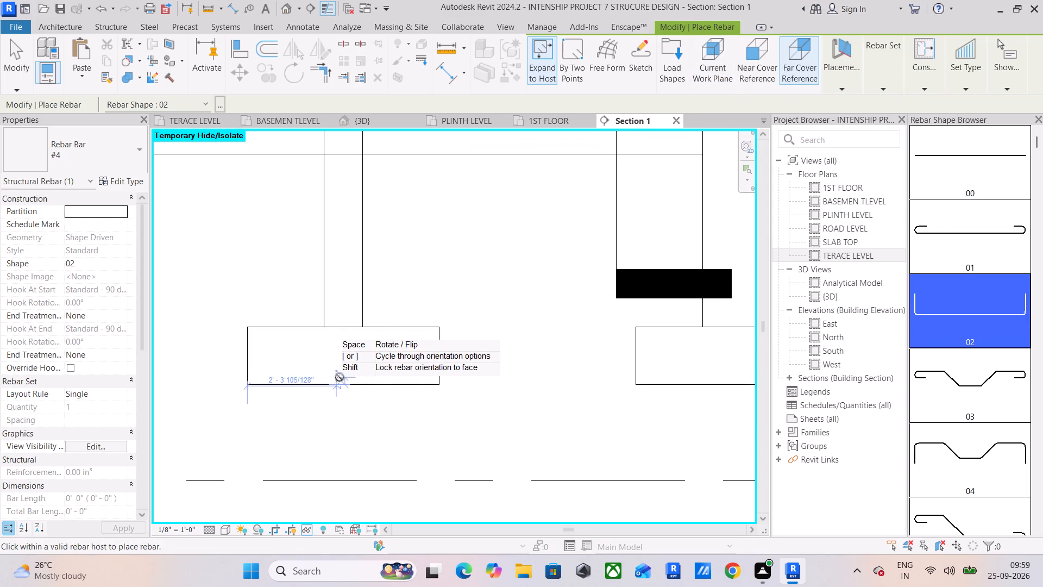
middle_click_drag(343, 374, 456, 349)
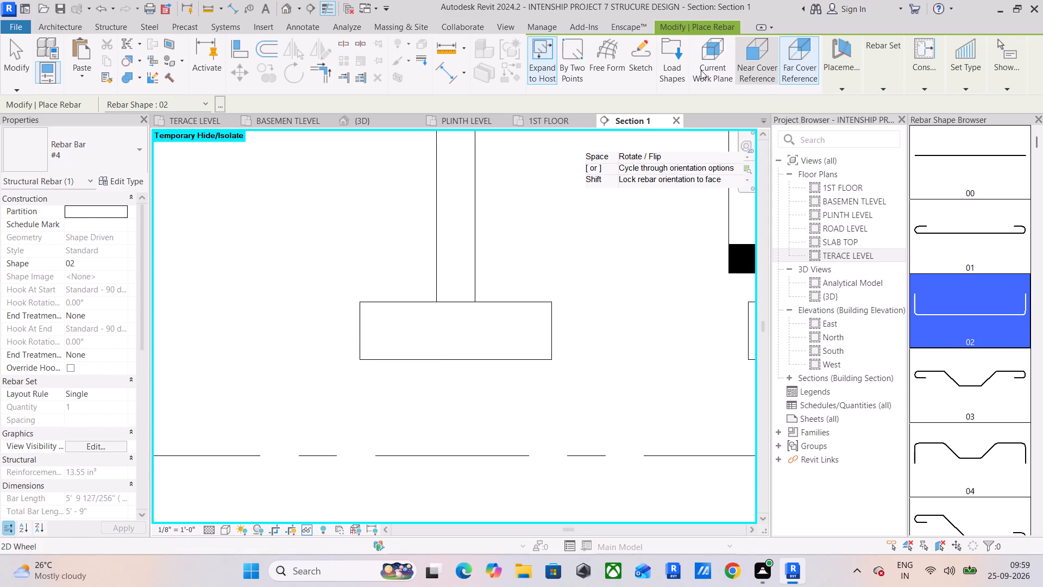
left_click(720, 63)
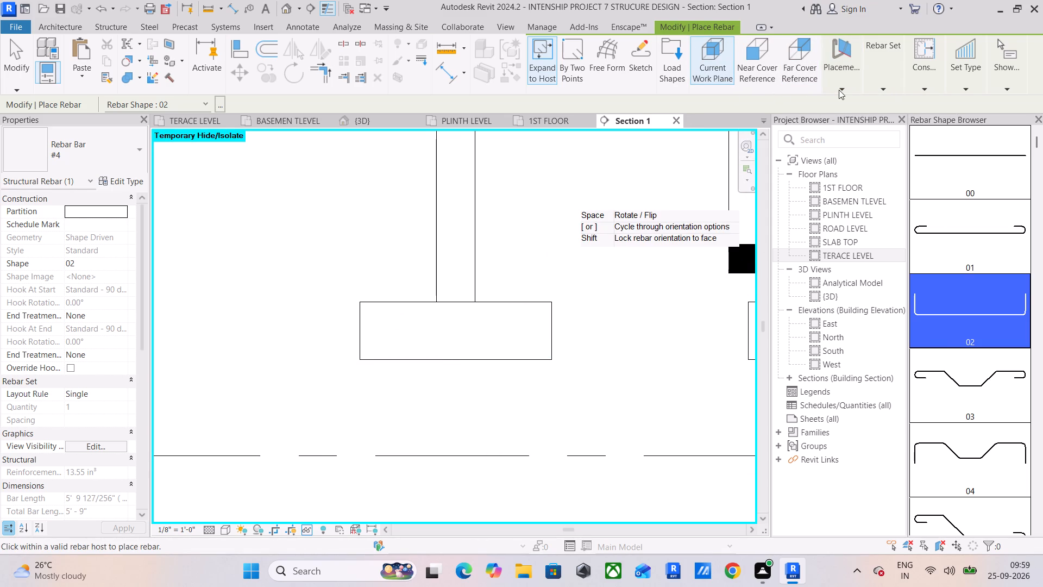
left_click(840, 83)
left_click(838, 117)
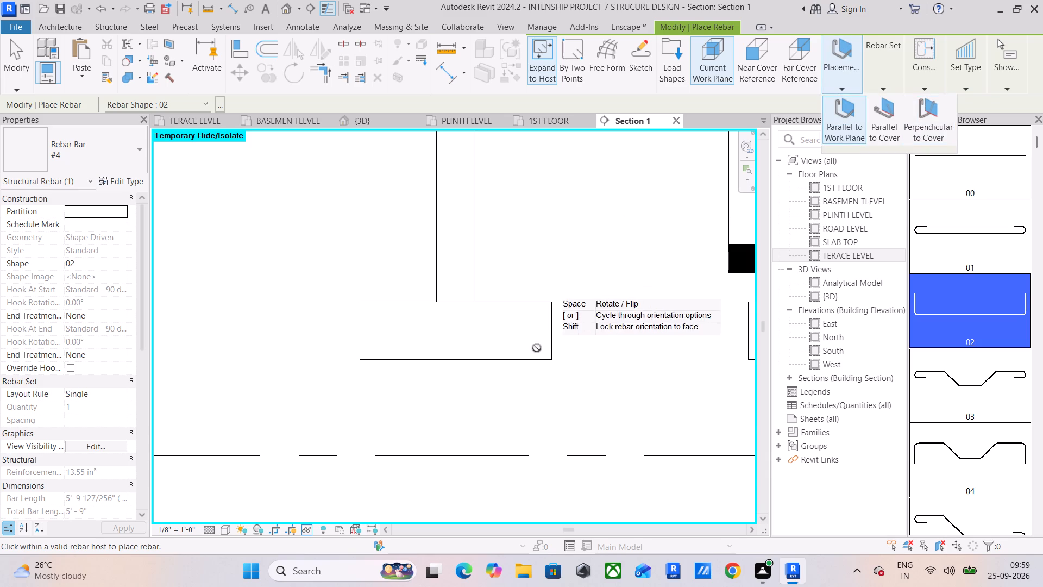
left_click(794, 69)
left_click(849, 116)
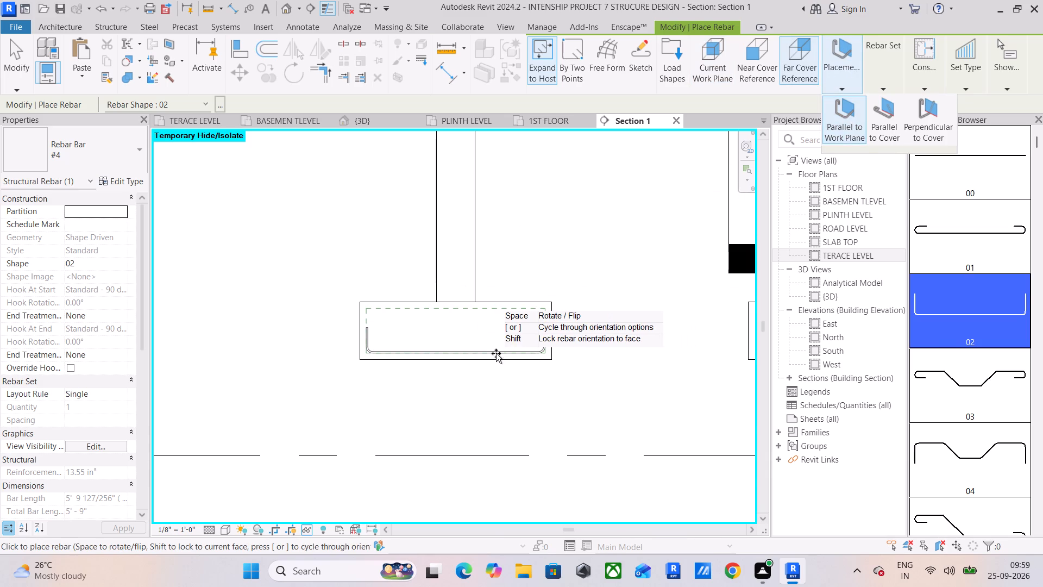
scroll(496, 353, "up", 8)
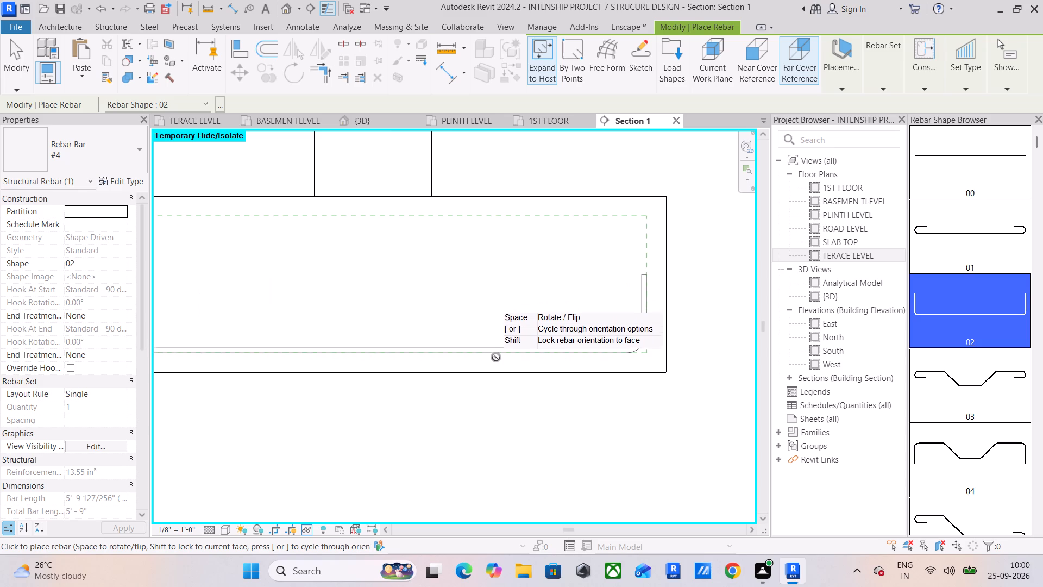
left_click(497, 353)
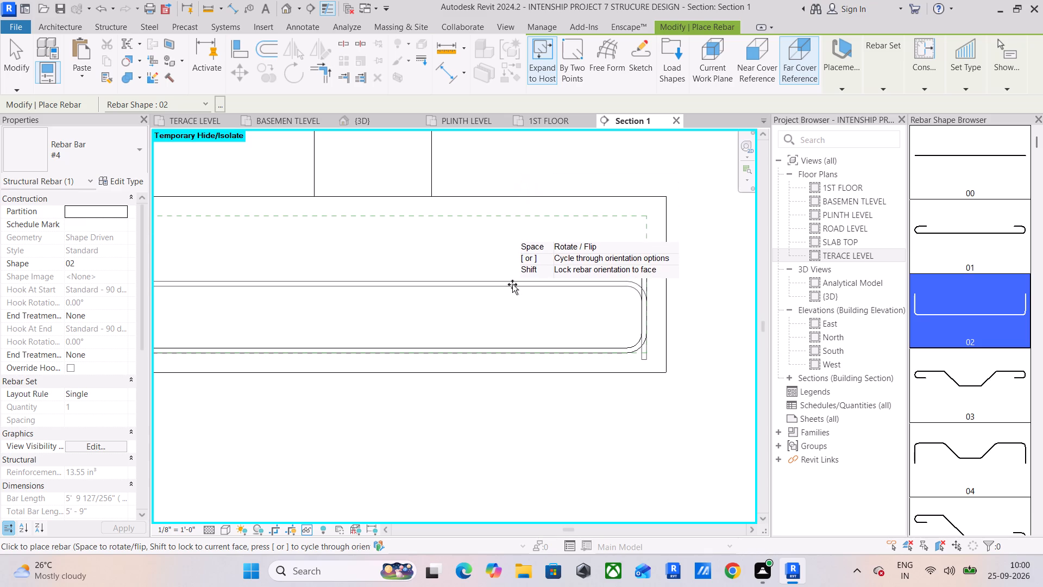
key("Escape")
key("Escape")
Change the placed bottom bar's type to #3.
left_click(493, 344)
left_click(94, 151)
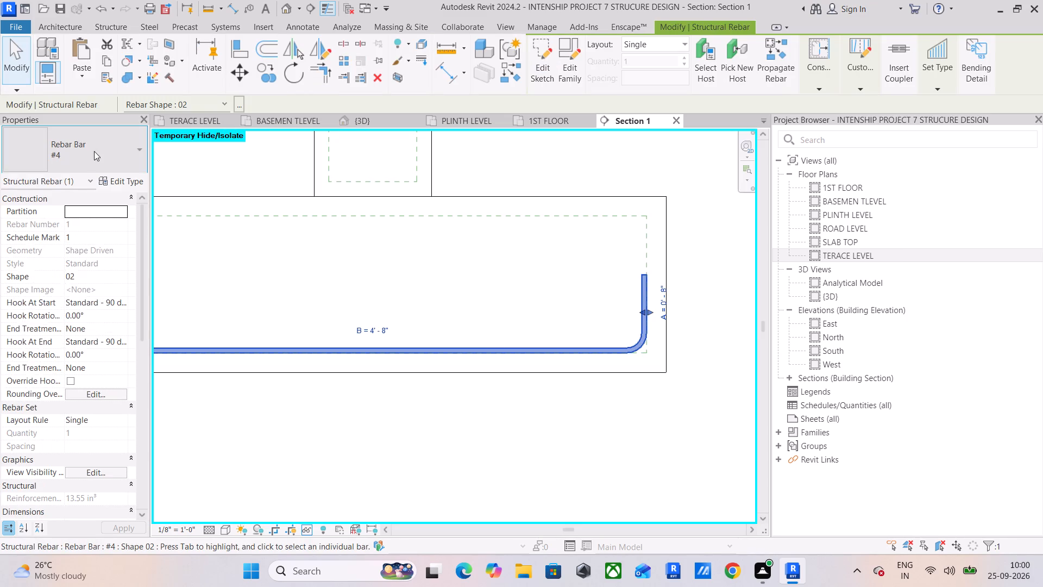
left_click(72, 218)
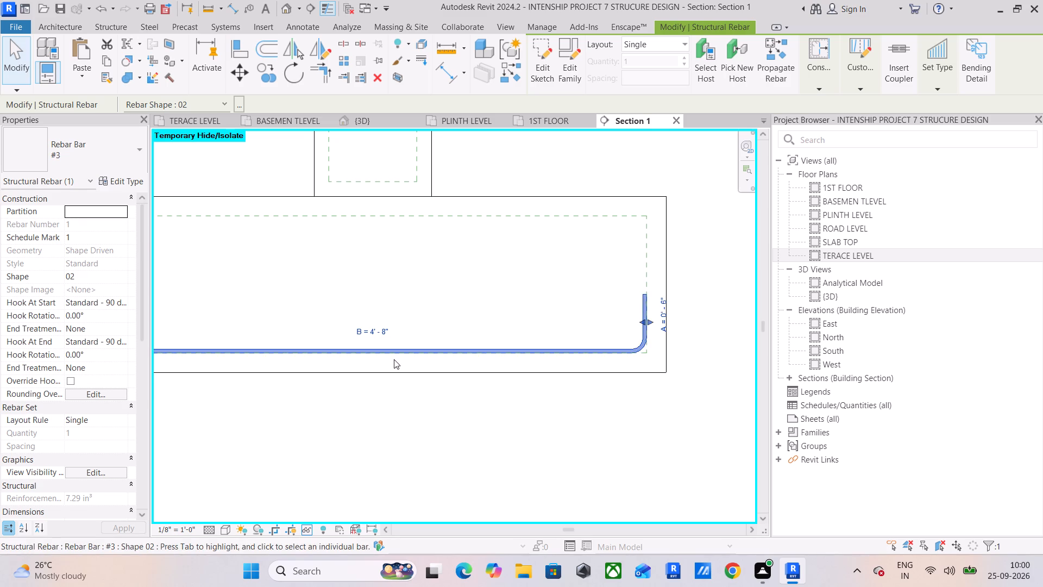
Create a similar #3 shape 02 bar along the grid 1 footing's top cover, with its legs pointing down.
middle_click_drag(394, 359, 513, 346)
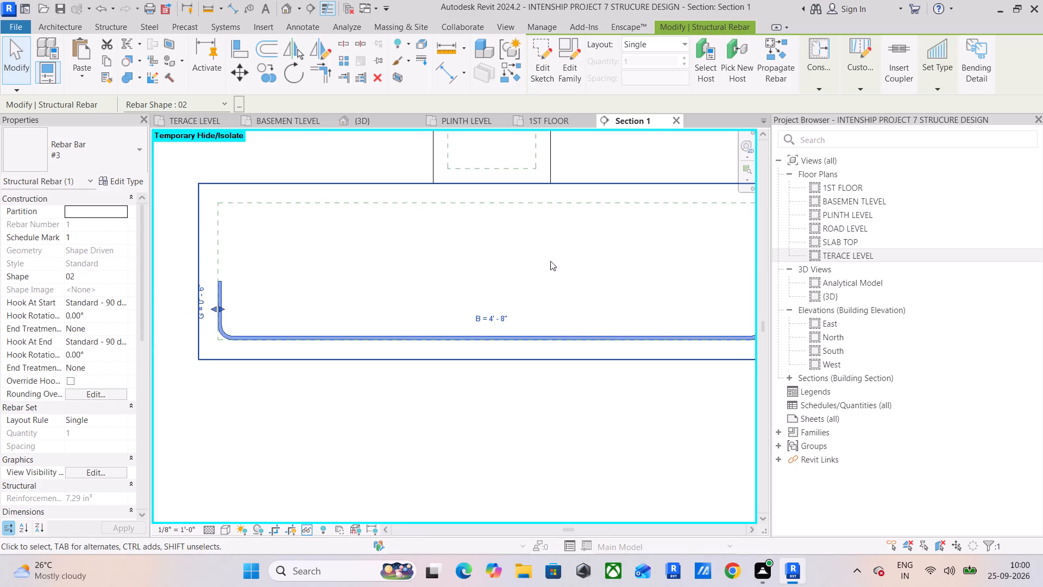
left_click(510, 73)
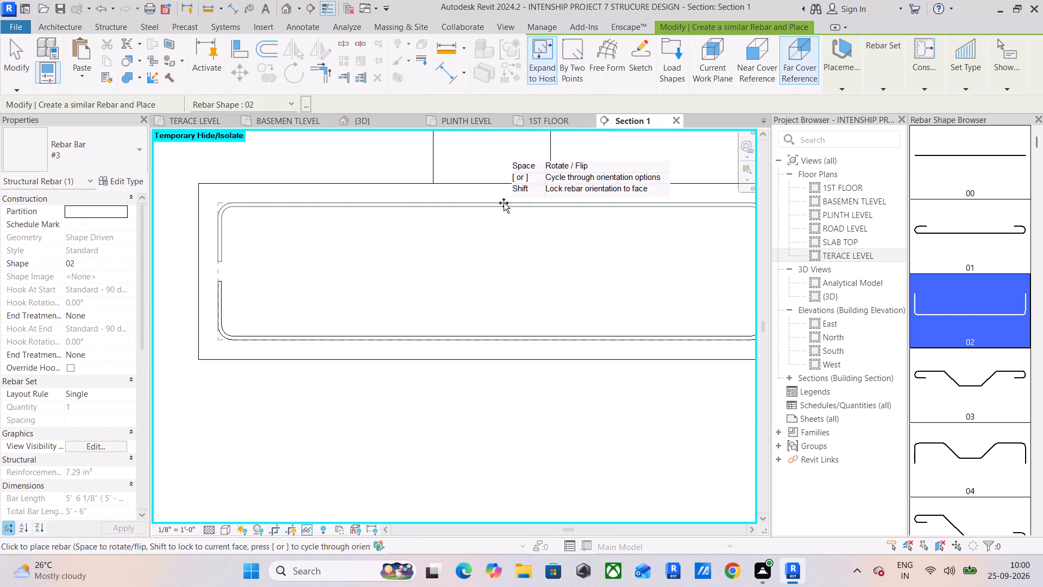
scroll(504, 203, "up", 3)
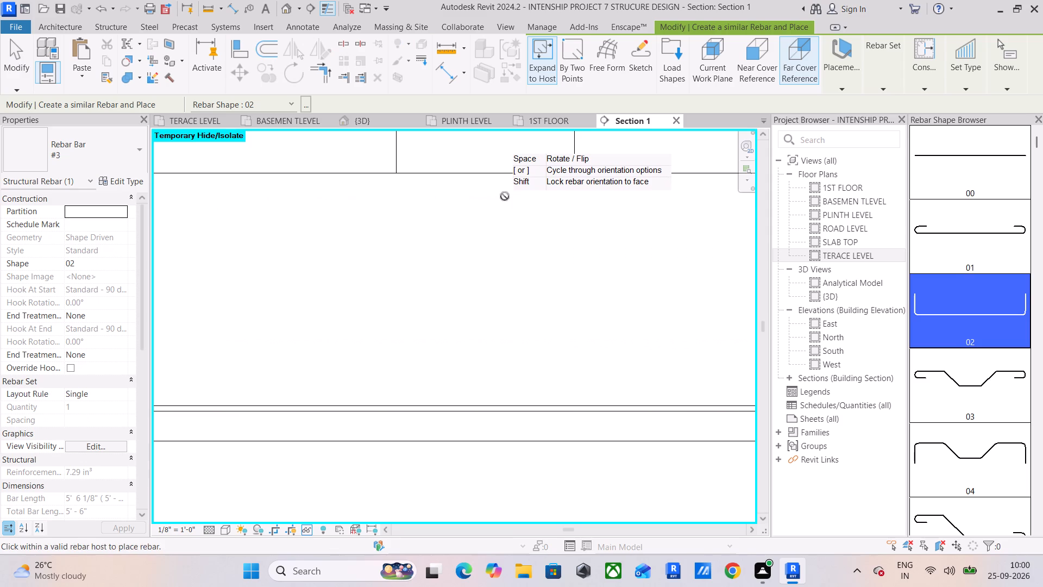
left_click(509, 207)
middle_click_drag(474, 247, 517, 239)
scroll(505, 248, "down", 5)
middle_click_drag(505, 253, 451, 267)
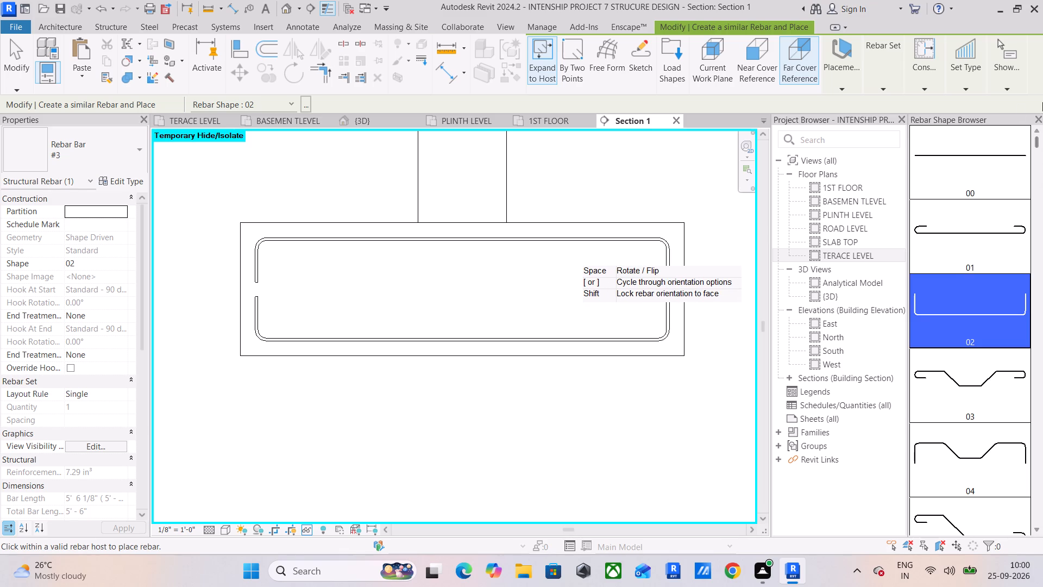
Place a crosswise #3 shape 02 bar at the grid 1 footing's bottom cover, using Far Cover Reference and Perpendicular to Cover.
left_click(983, 166)
key("Escape")
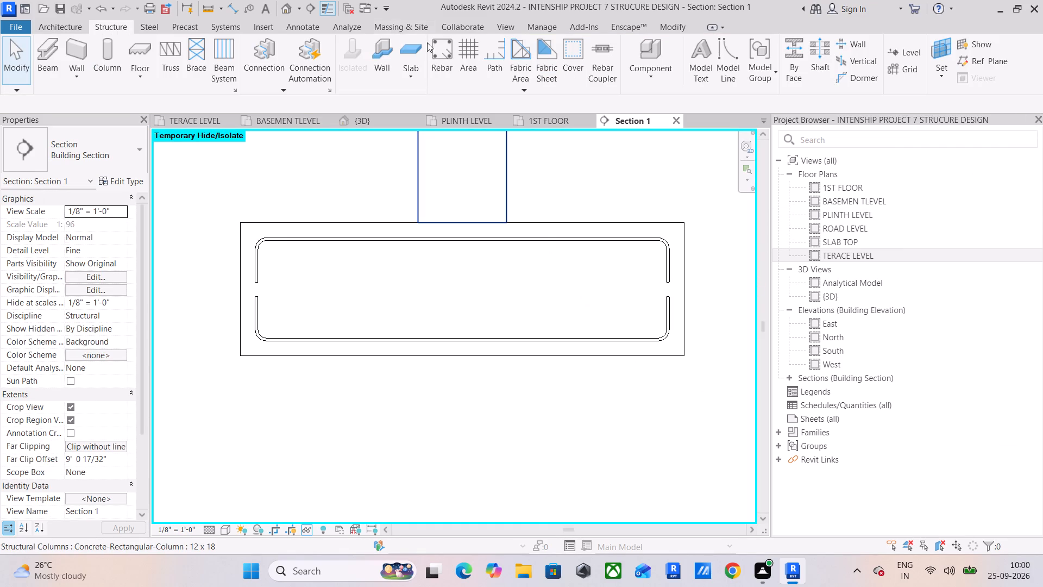
left_click(453, 58)
left_click(961, 171)
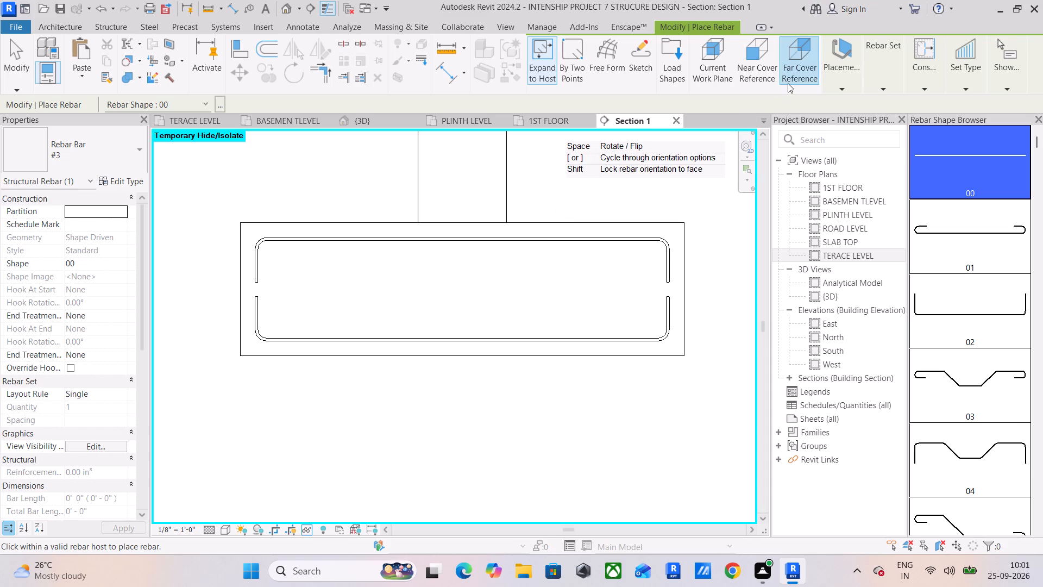
left_click(721, 71)
left_click(850, 85)
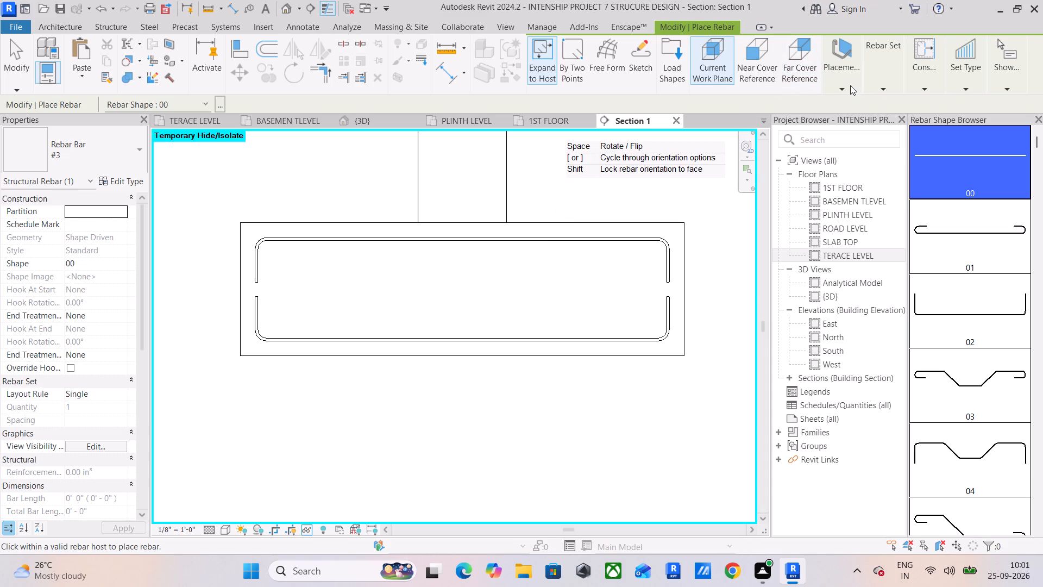
left_click(921, 111)
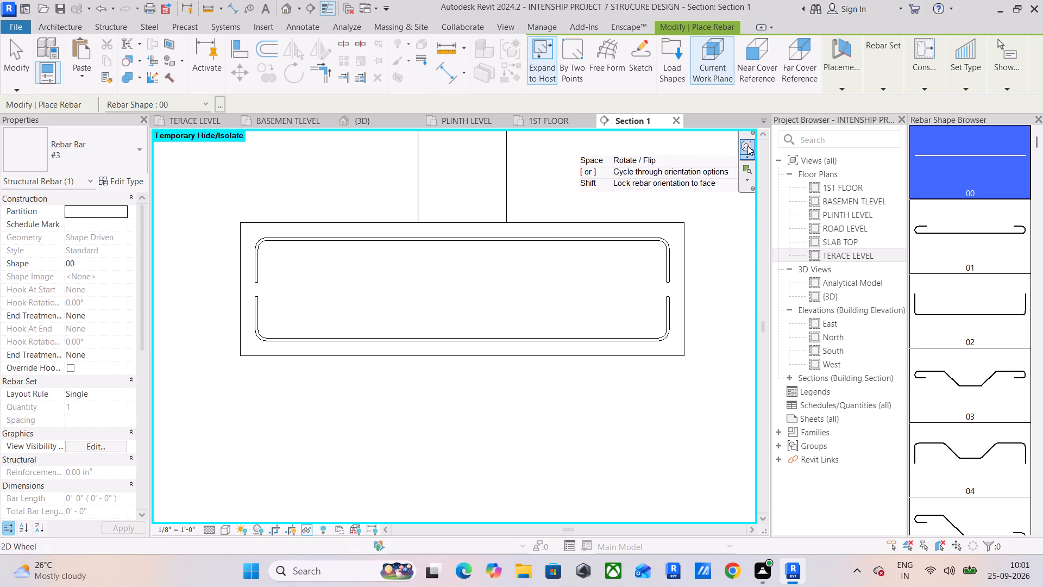
left_click(988, 301)
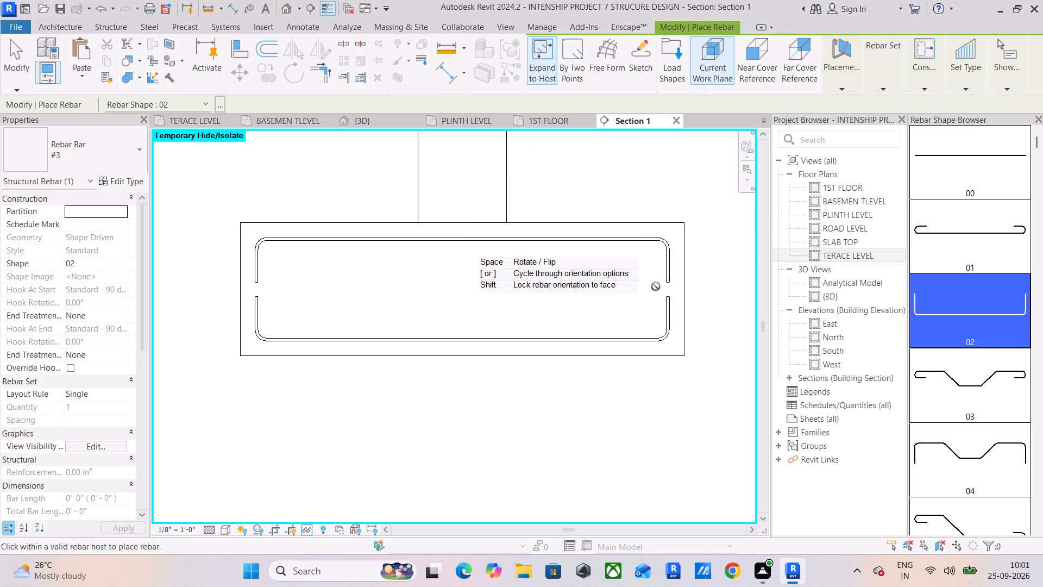
left_click(789, 62)
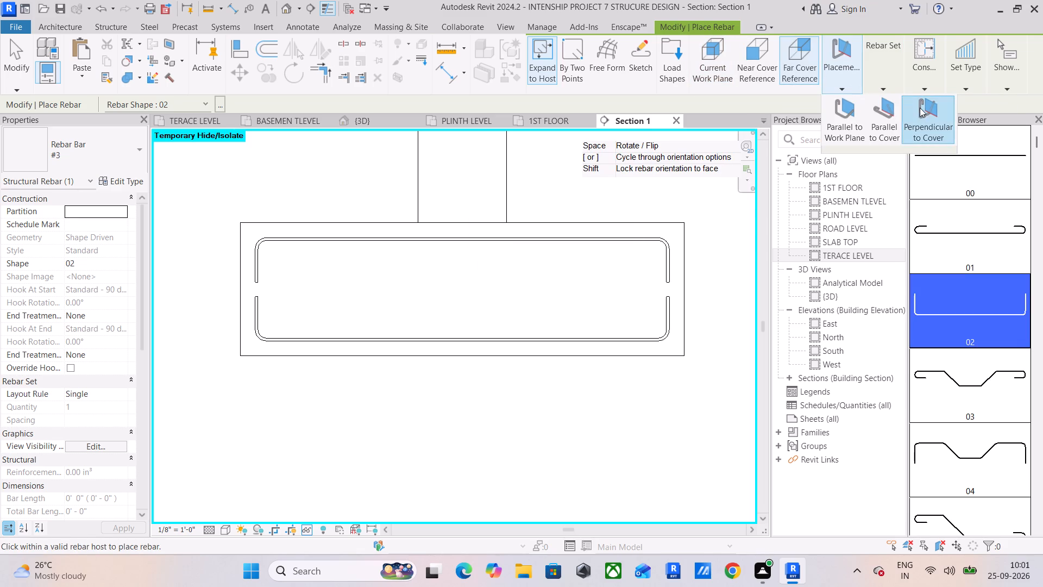
left_click(920, 108)
scroll(642, 327, "up", 9)
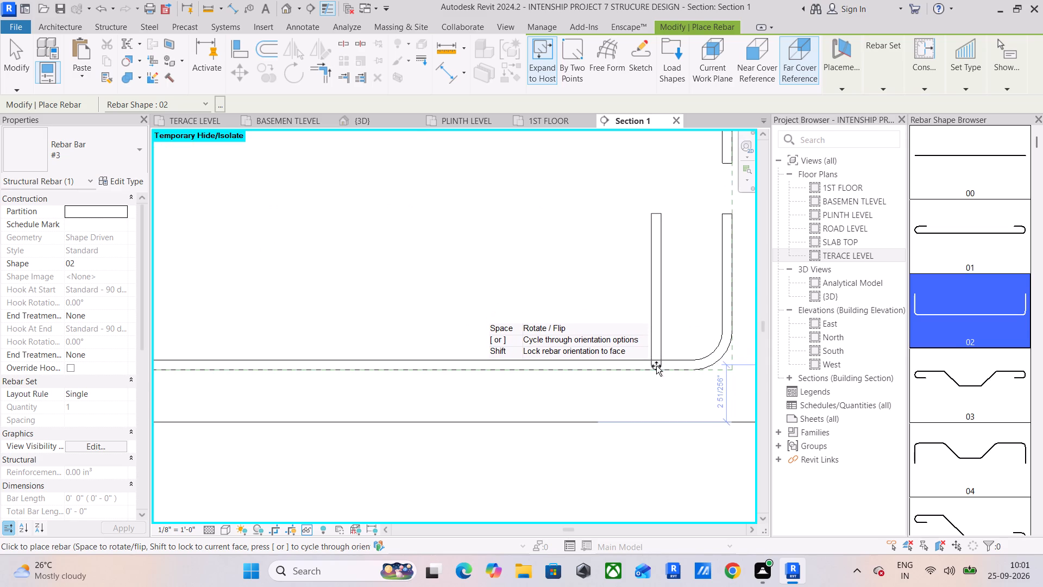
left_click(656, 366)
Place a matching crosswise #3 shape 02 bar at the footing's top cover, directly above the bottom one, and end placement.
scroll(626, 323, "down", 5)
middle_click_drag(626, 323, 639, 327)
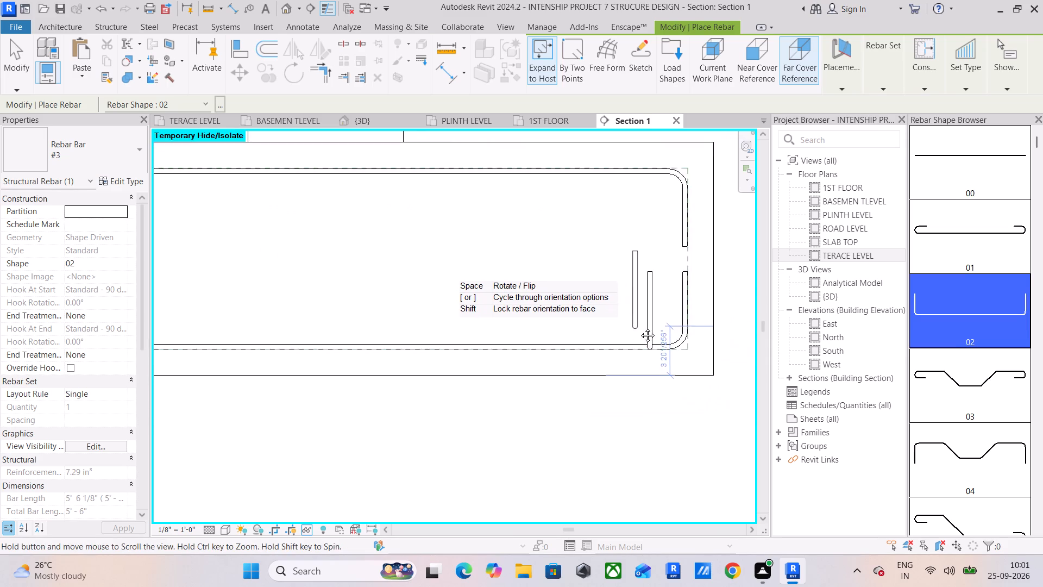
middle_click_drag(639, 327, 694, 345)
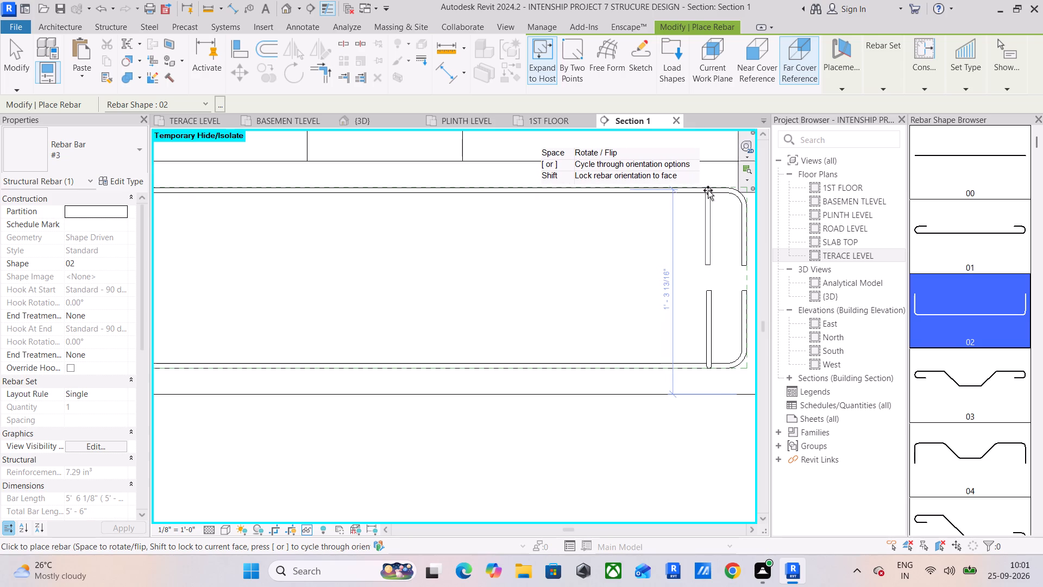
left_click(708, 190)
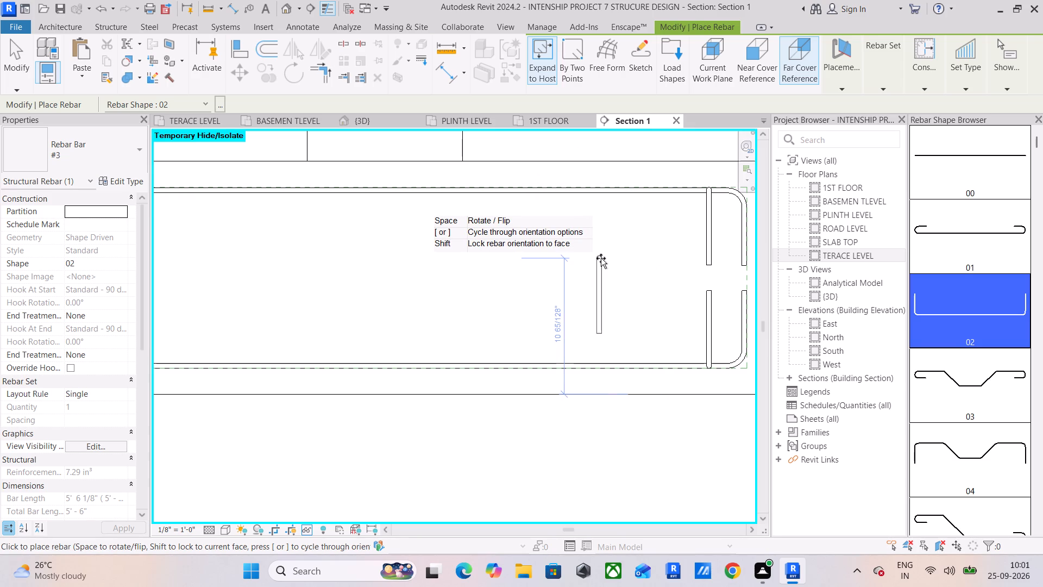
key("Escape")
key("Escape")
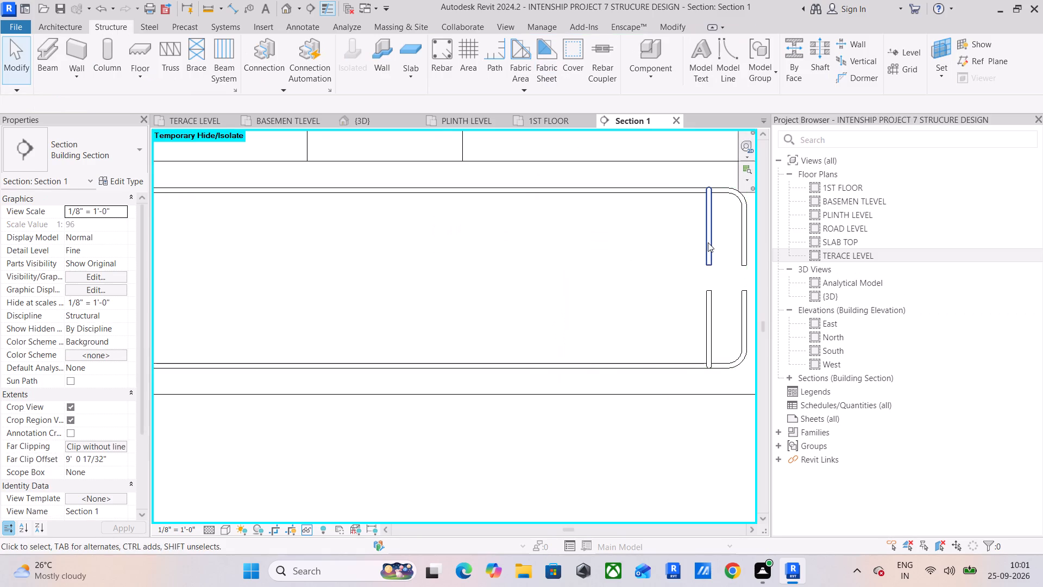
Set the top crosswise bar's layout to Maximum Spacing with 150 mm spacing.
left_click(708, 242)
left_click(677, 49)
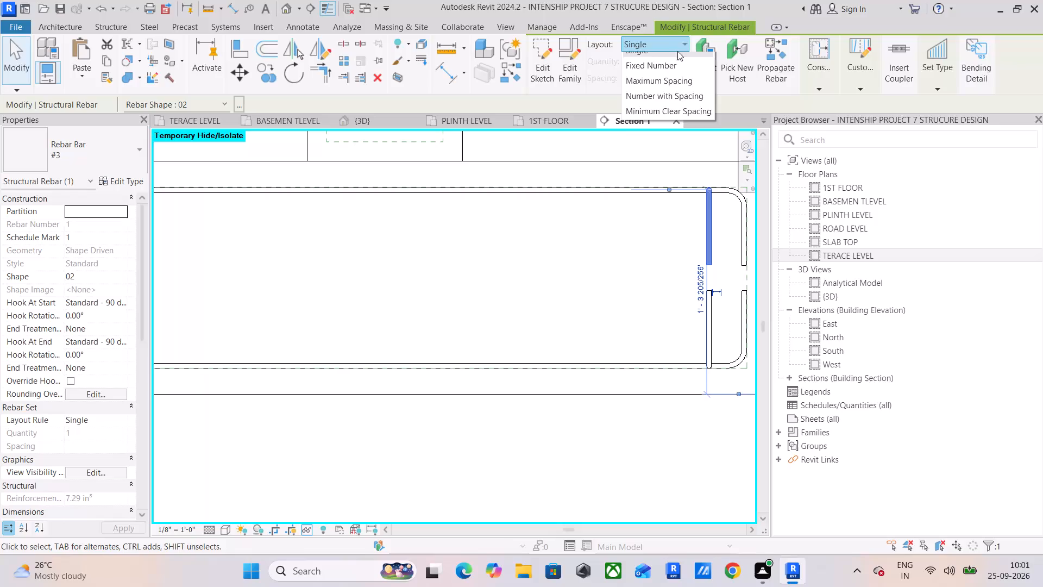
left_click(665, 98)
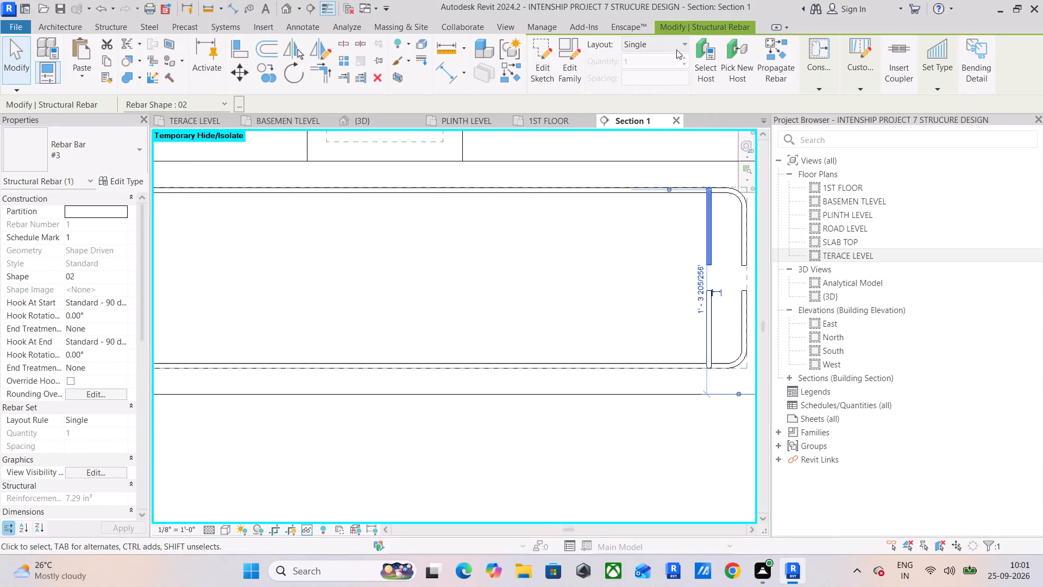
left_click(676, 47)
left_click(670, 93)
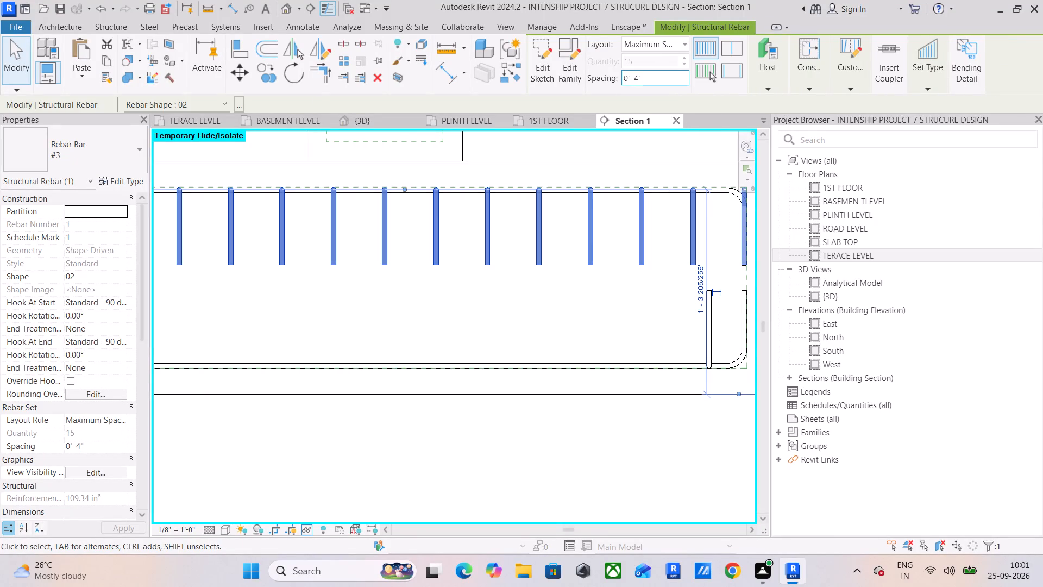
left_click(654, 79)
type("150")
type("MM")
key("Return")
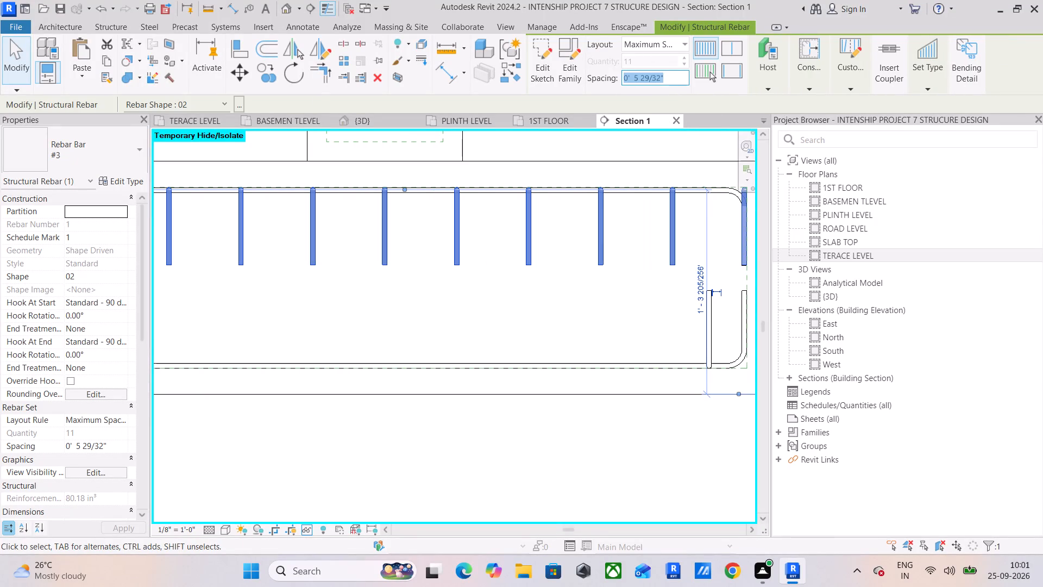
Set the bottom crosswise bar's layout to Maximum Spacing with 150 mm spacing.
left_click(717, 339)
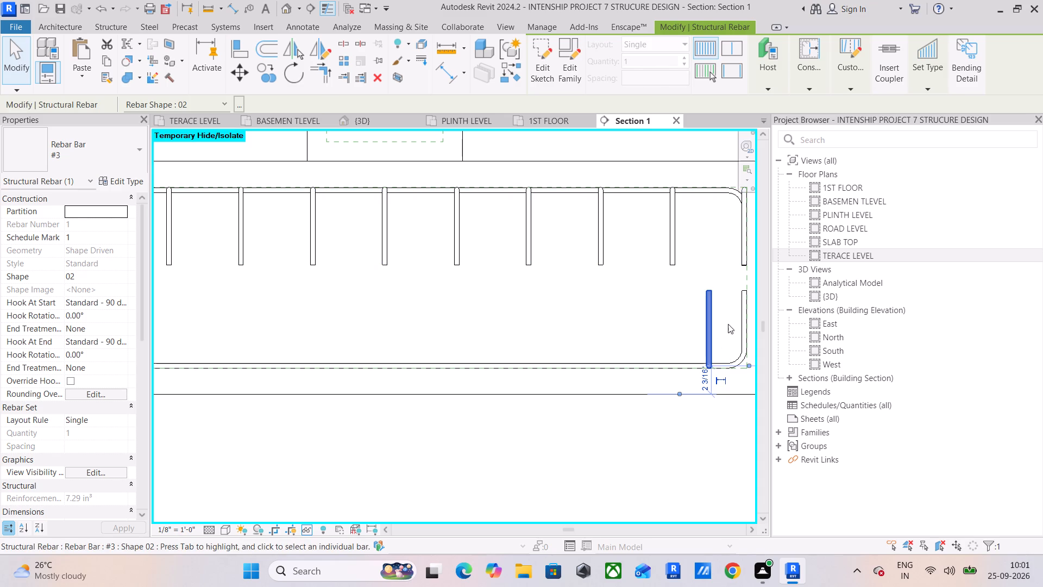
left_click(654, 42)
left_click(653, 93)
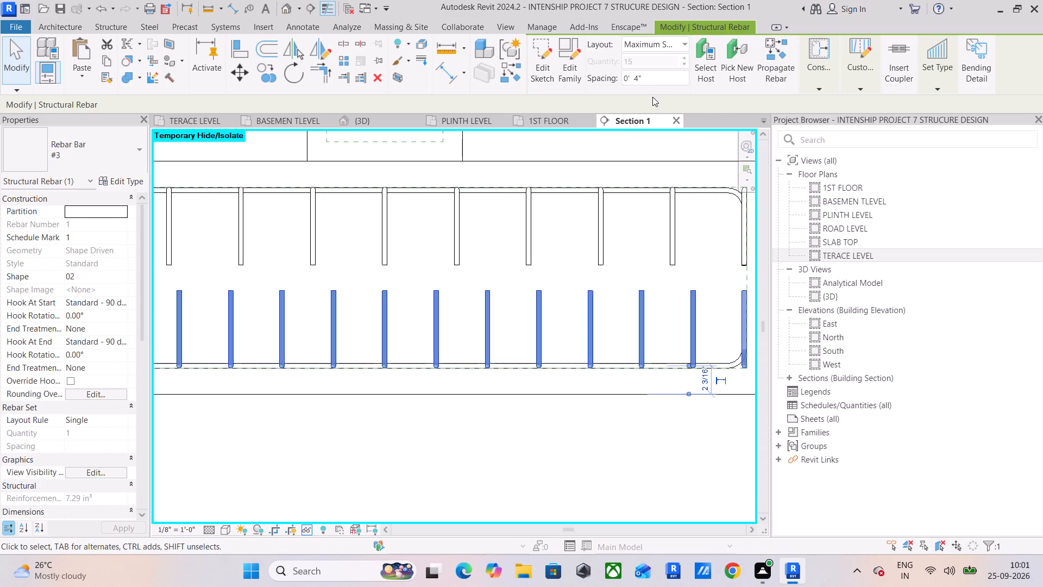
left_click(663, 77)
type("150")
type("MM")
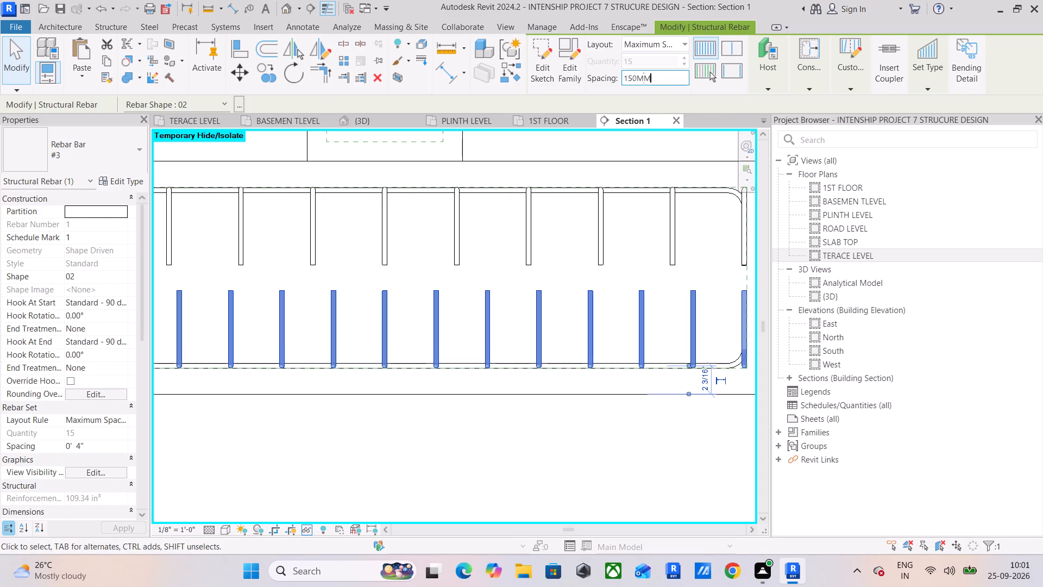
key("Return")
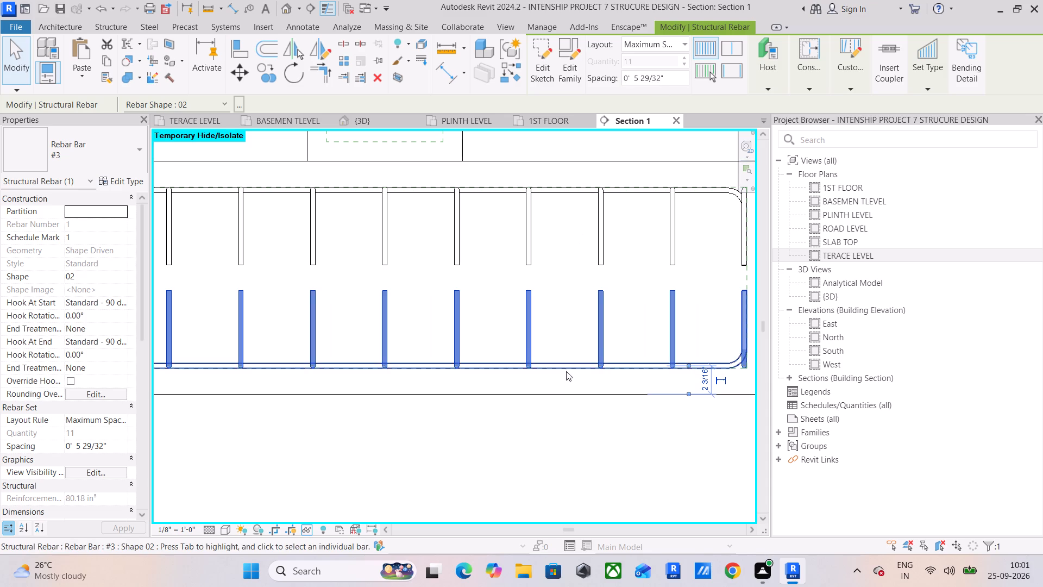
Set both lengthwise bars, along the top and bottom covers, to a Maximum Spacing layout at 150 mm.
left_click(568, 367)
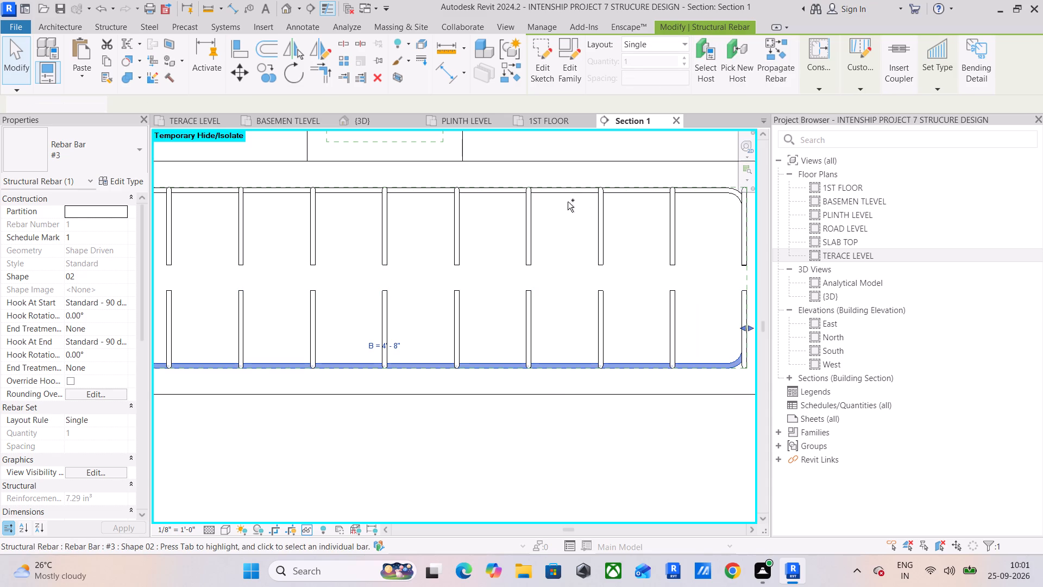
left_click(568, 194, "ctrl")
left_click(672, 46)
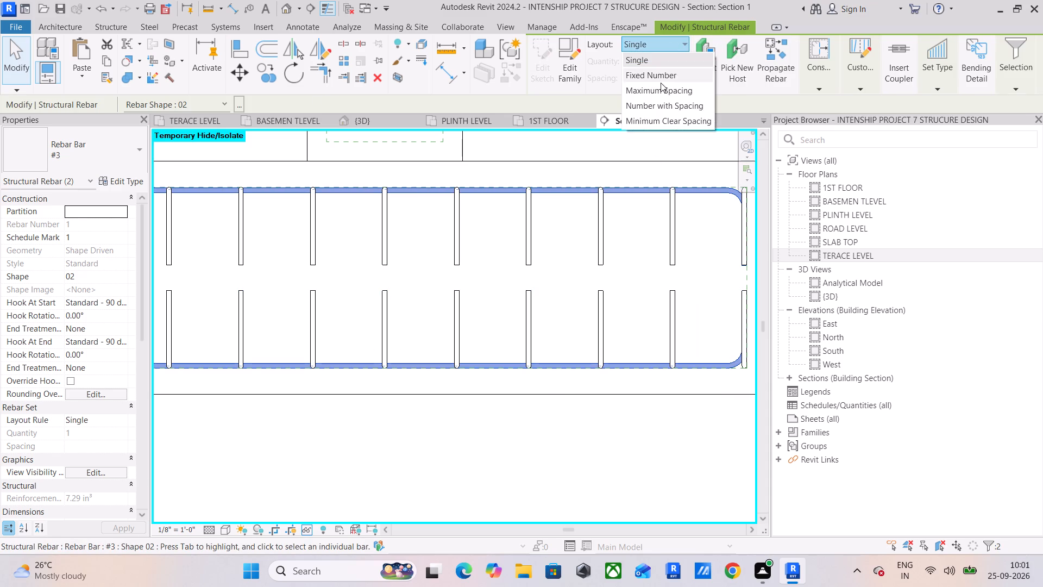
left_click(660, 88)
left_click(658, 81)
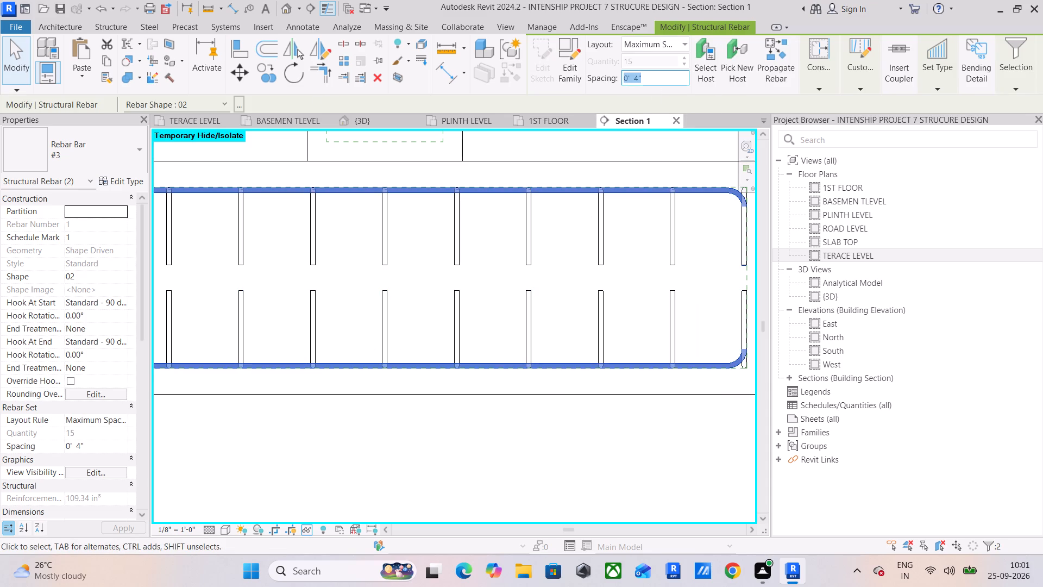
type("150MM")
key("Return")
left_click(464, 458)
Propagate the grid 1 footing's rebar, aligned by host, picking the other three footings in the section row as destinations.
scroll(493, 405, "down", 9)
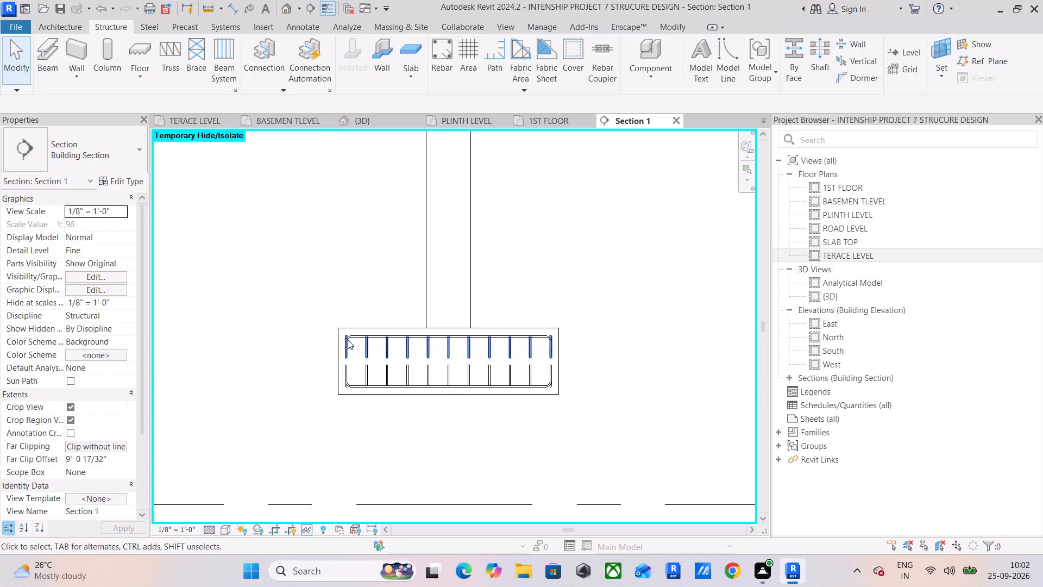
scroll(346, 334, "up", 11)
scroll(346, 344, "down", 5)
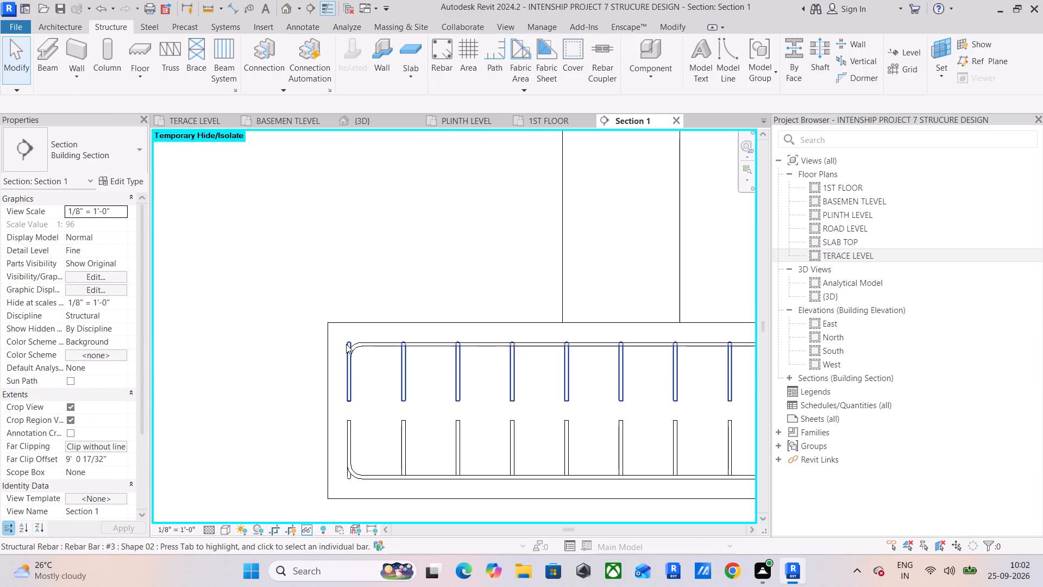
scroll(400, 351, "down", 4)
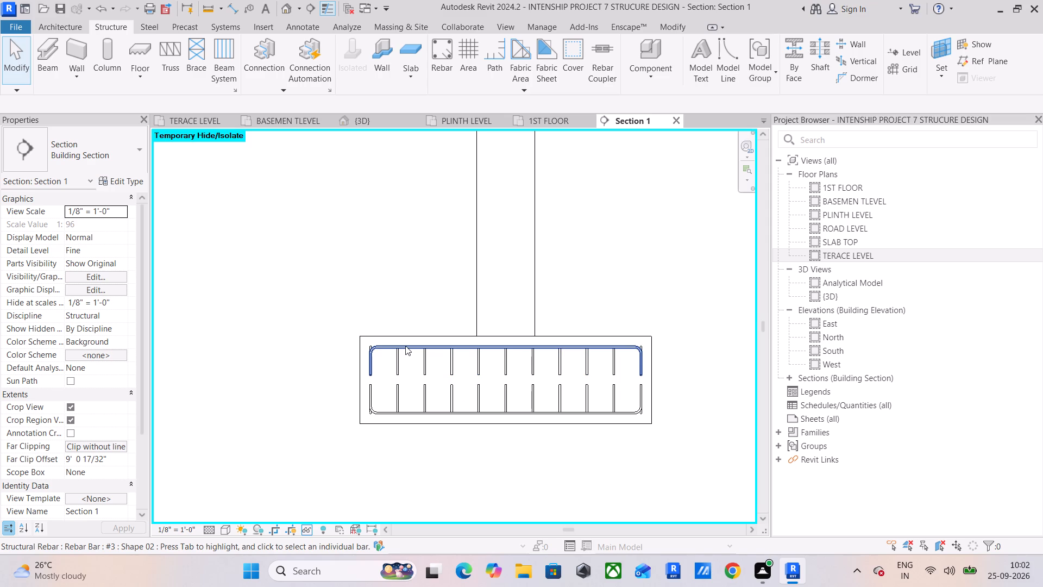
left_click(636, 229)
scroll(561, 294, "down", 4)
middle_click_drag(561, 297, 502, 259)
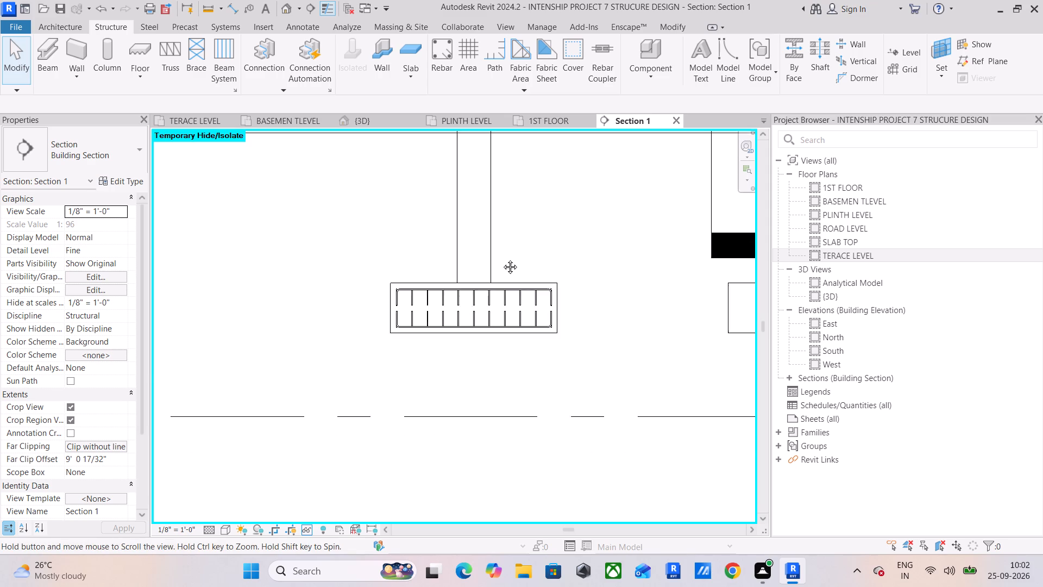
middle_click_drag(502, 259, 465, 226)
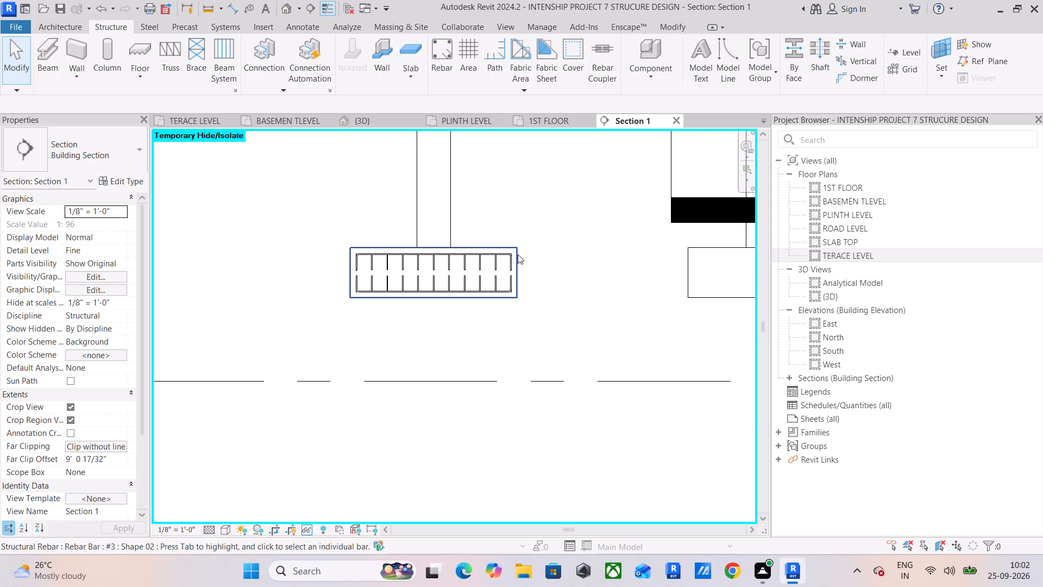
left_click(518, 254)
left_click(676, 59)
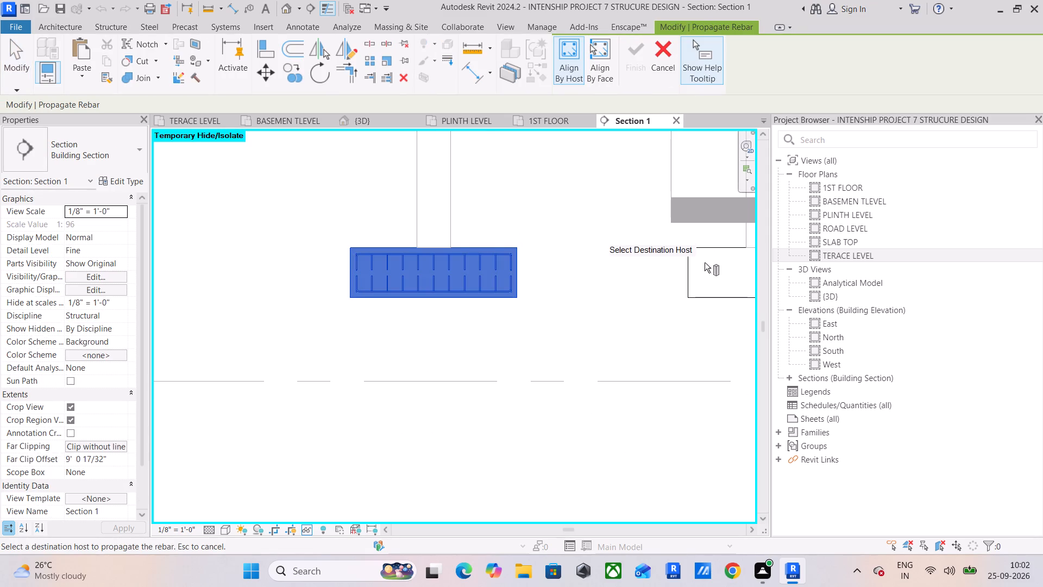
left_click(690, 274)
middle_click_drag(585, 278, 219, 274)
scroll(368, 268, "down", 5)
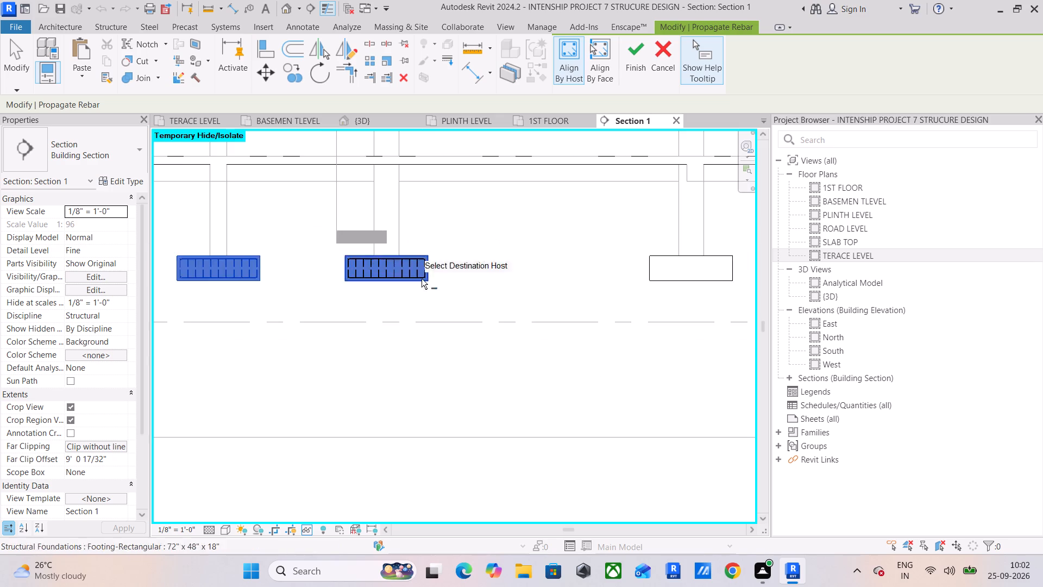
middle_click_drag(435, 282, 228, 309)
left_click(437, 296)
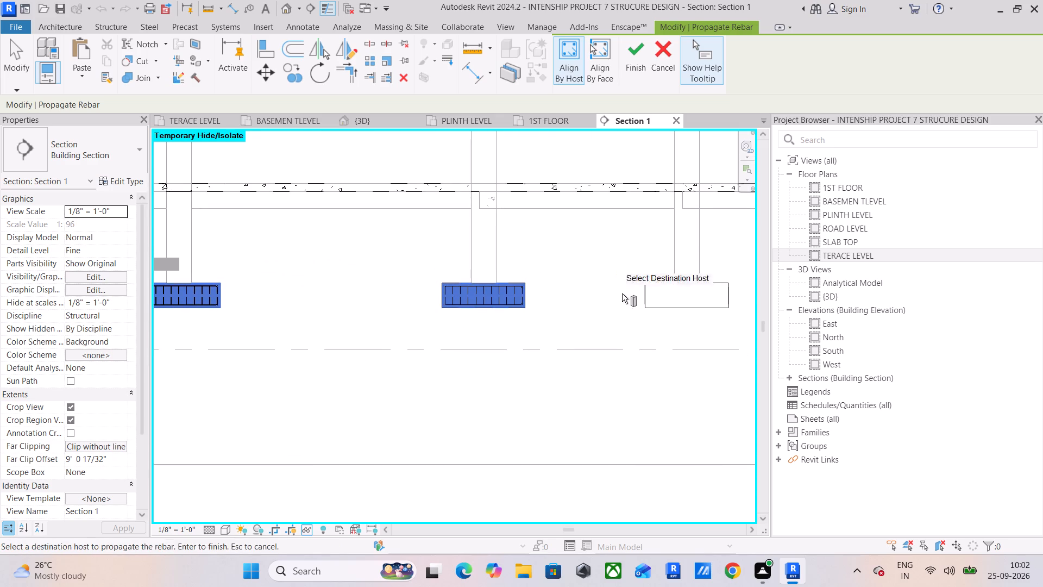
left_click(646, 298)
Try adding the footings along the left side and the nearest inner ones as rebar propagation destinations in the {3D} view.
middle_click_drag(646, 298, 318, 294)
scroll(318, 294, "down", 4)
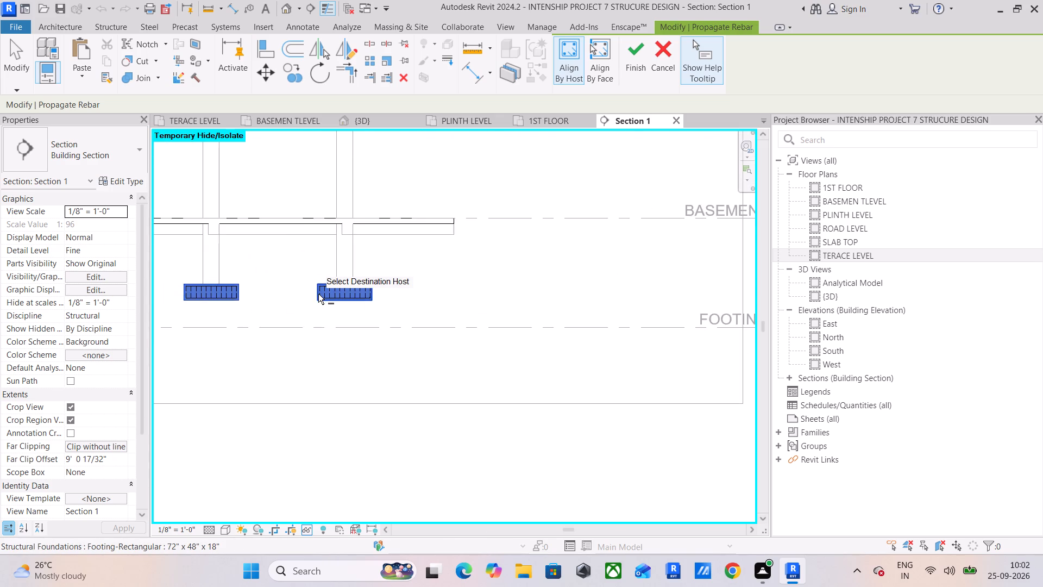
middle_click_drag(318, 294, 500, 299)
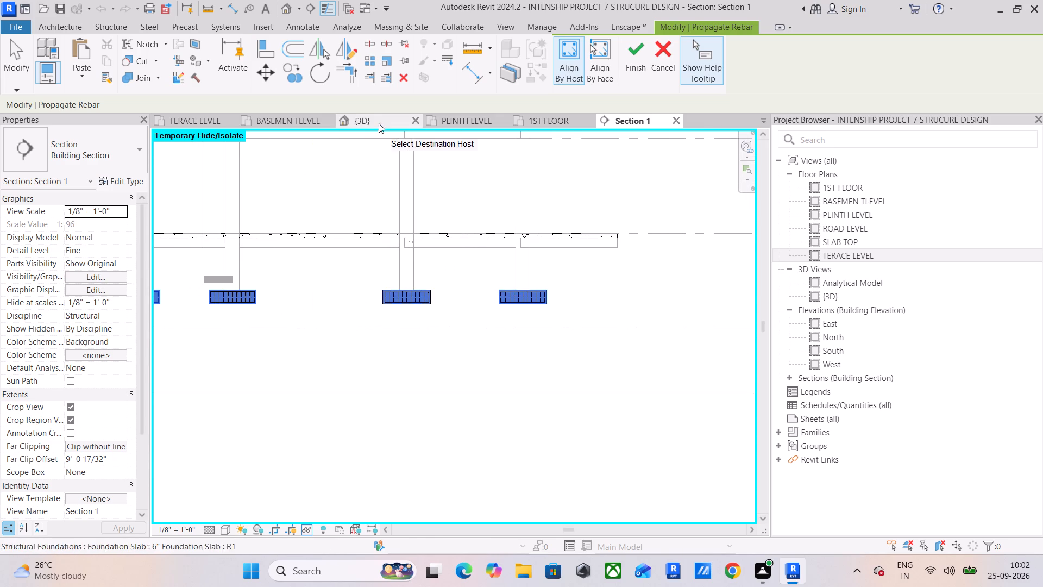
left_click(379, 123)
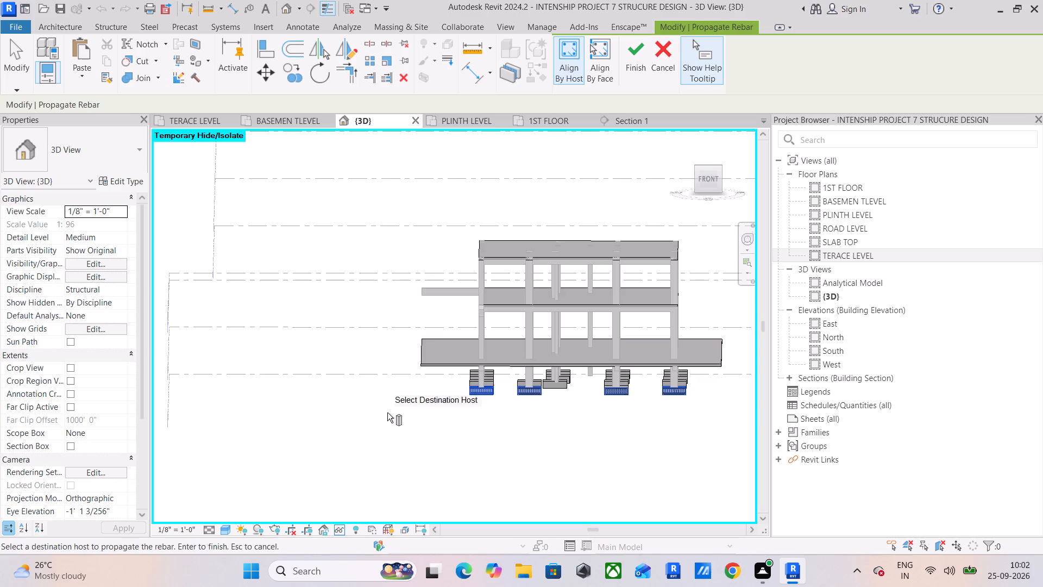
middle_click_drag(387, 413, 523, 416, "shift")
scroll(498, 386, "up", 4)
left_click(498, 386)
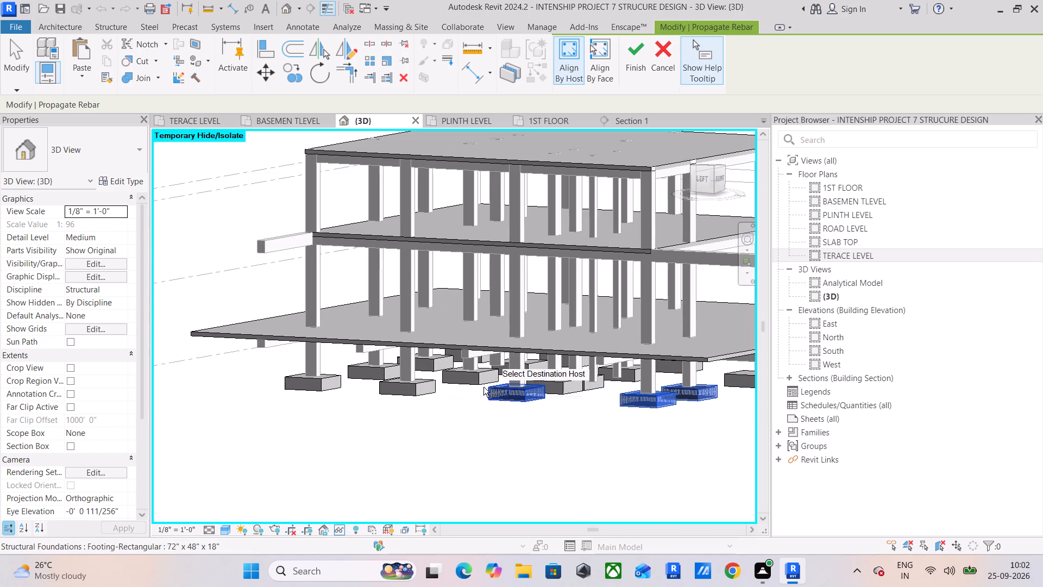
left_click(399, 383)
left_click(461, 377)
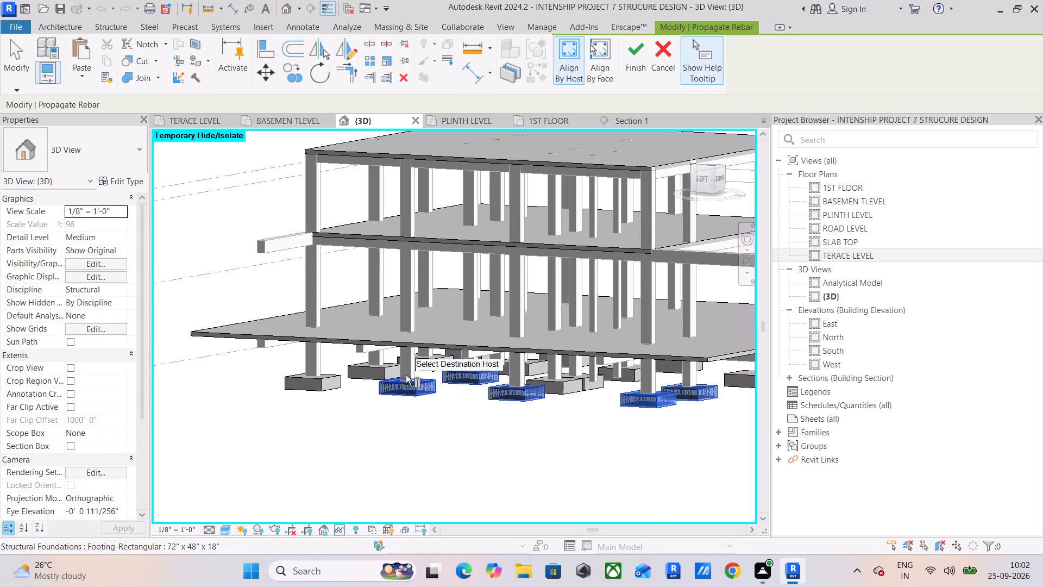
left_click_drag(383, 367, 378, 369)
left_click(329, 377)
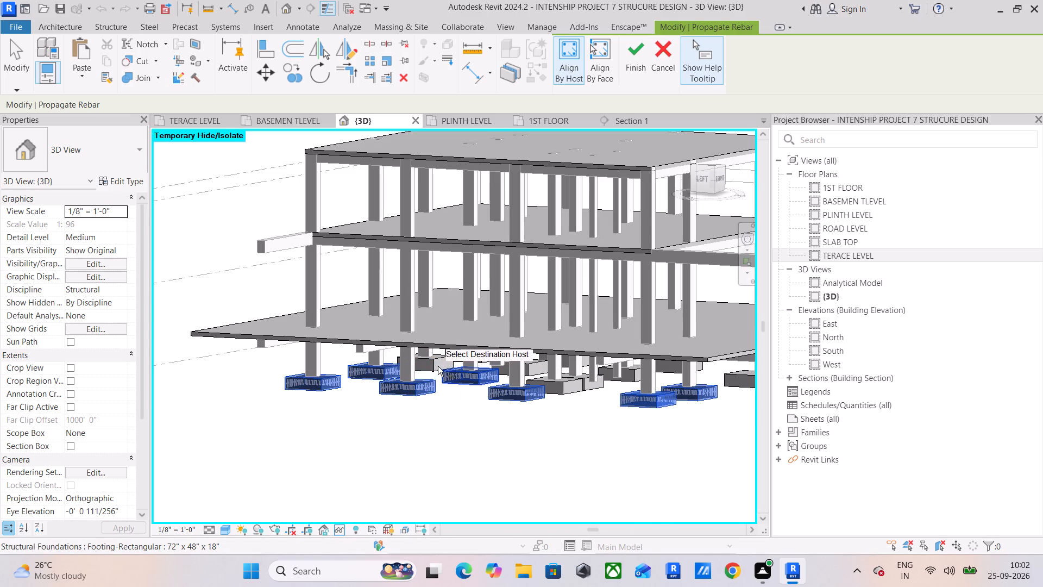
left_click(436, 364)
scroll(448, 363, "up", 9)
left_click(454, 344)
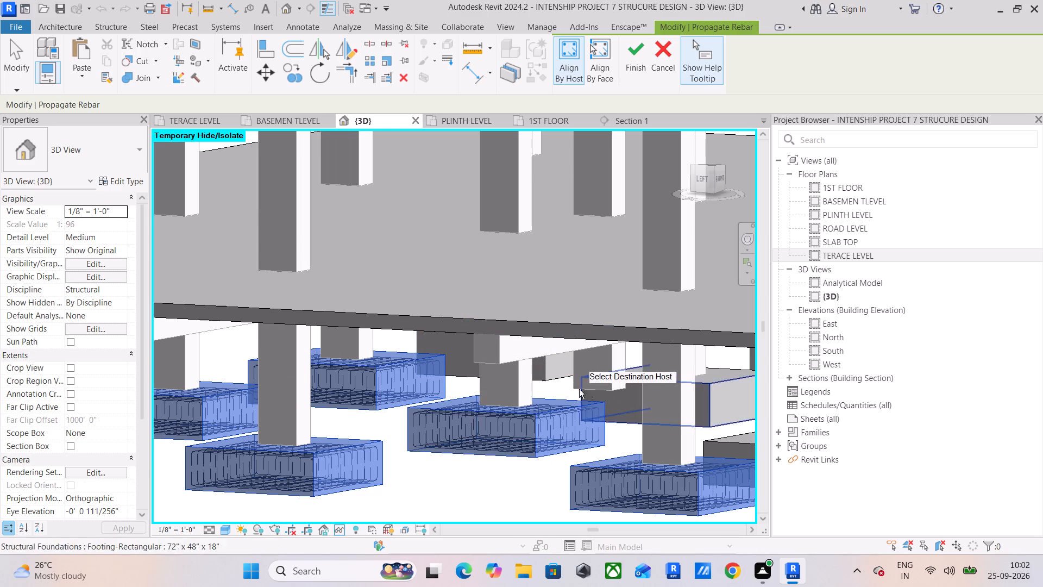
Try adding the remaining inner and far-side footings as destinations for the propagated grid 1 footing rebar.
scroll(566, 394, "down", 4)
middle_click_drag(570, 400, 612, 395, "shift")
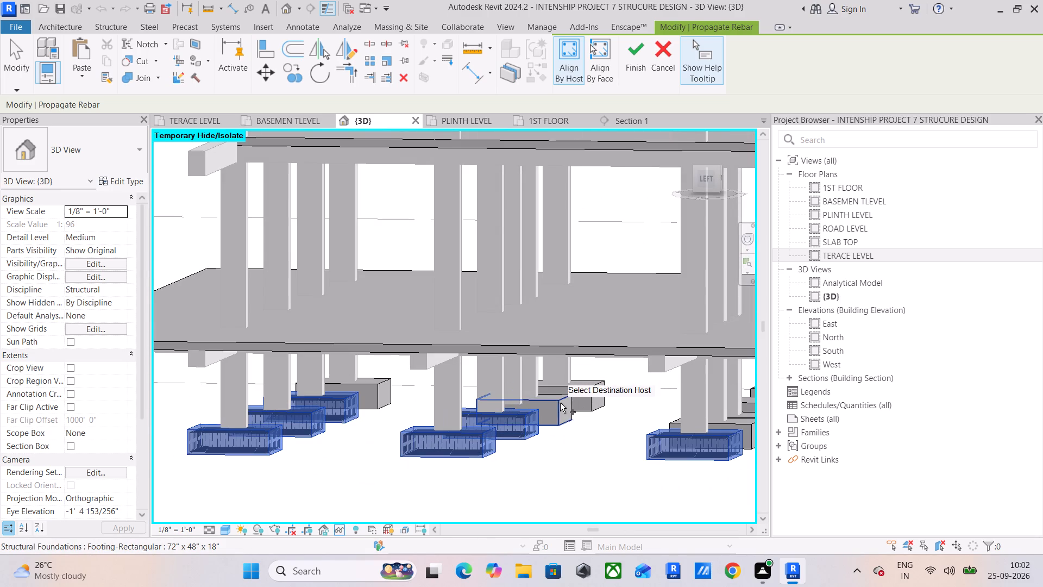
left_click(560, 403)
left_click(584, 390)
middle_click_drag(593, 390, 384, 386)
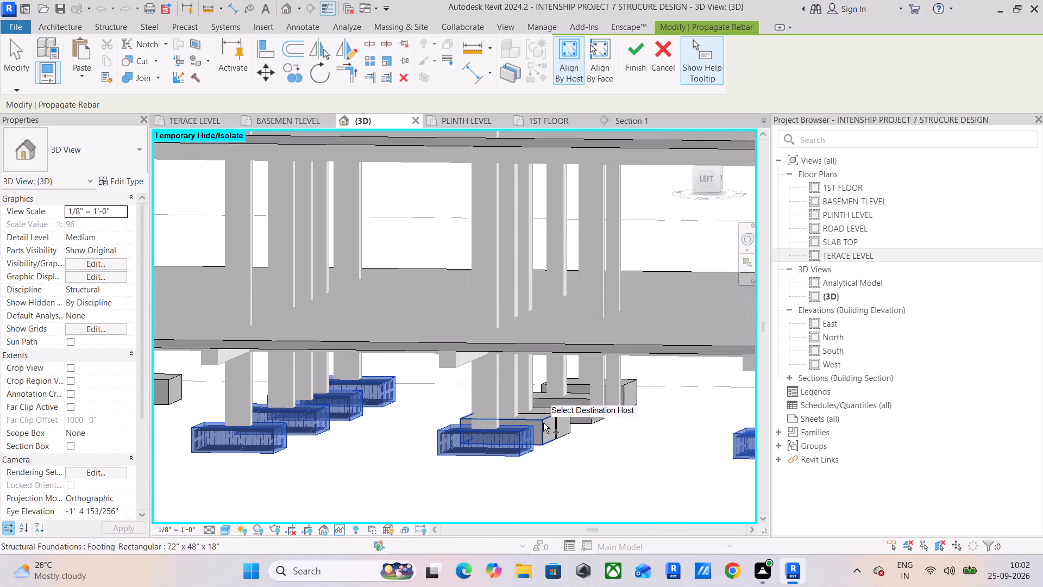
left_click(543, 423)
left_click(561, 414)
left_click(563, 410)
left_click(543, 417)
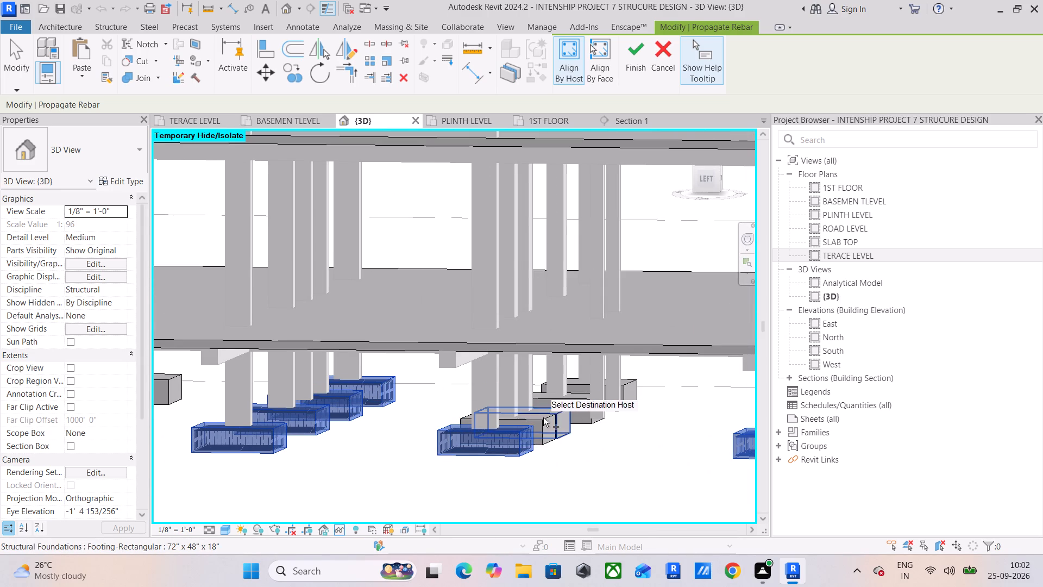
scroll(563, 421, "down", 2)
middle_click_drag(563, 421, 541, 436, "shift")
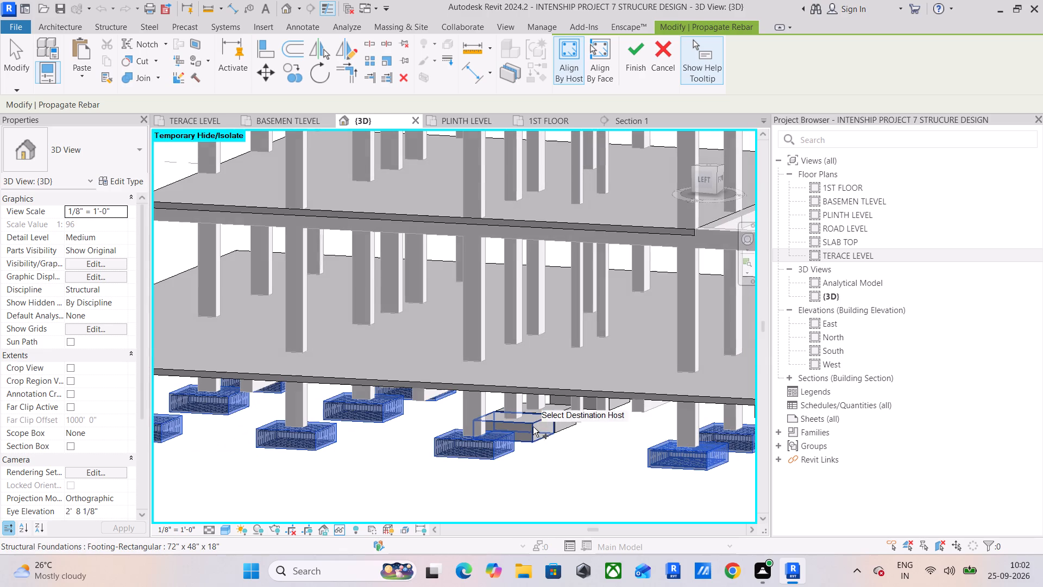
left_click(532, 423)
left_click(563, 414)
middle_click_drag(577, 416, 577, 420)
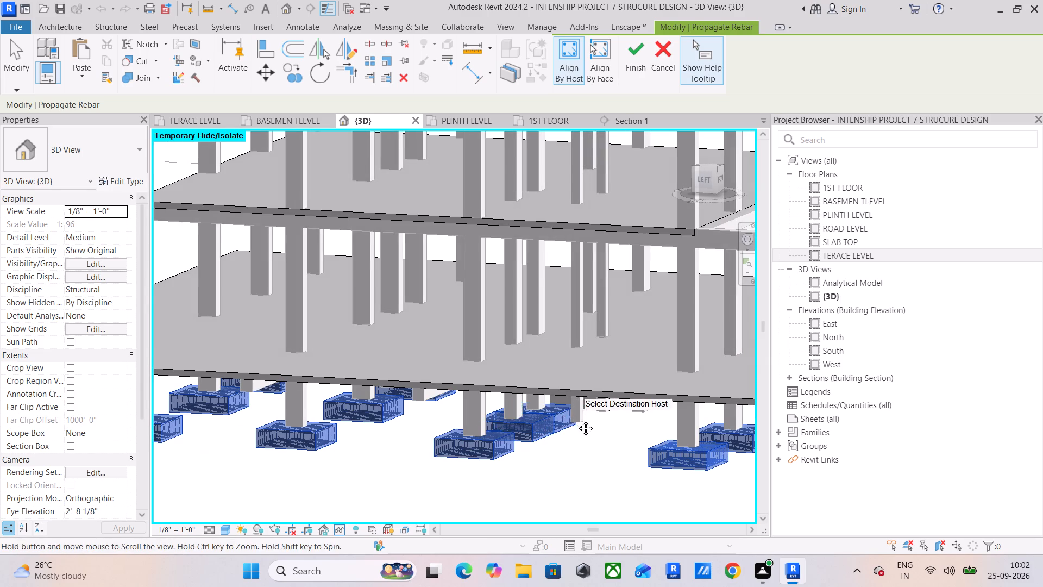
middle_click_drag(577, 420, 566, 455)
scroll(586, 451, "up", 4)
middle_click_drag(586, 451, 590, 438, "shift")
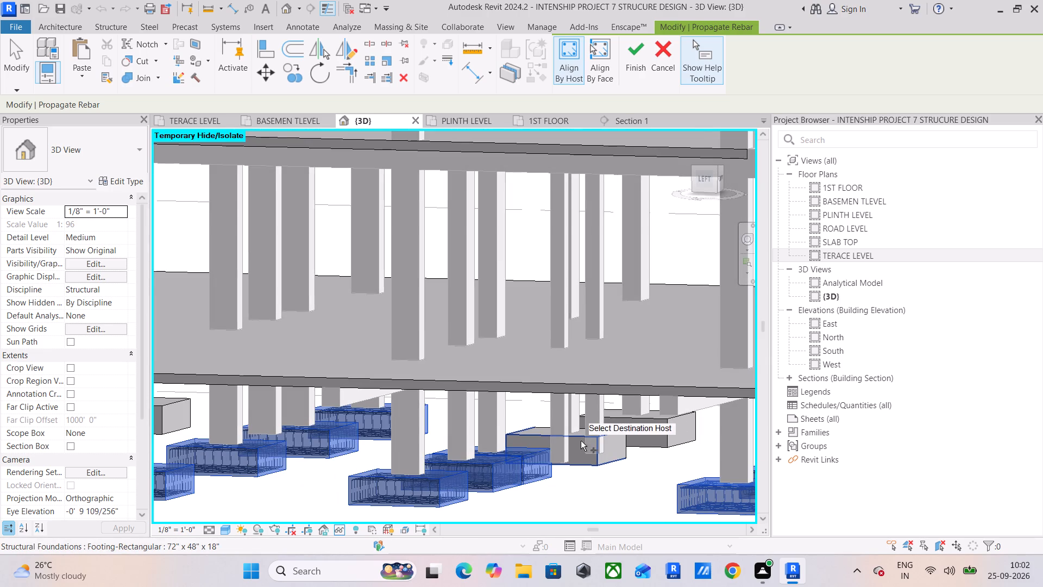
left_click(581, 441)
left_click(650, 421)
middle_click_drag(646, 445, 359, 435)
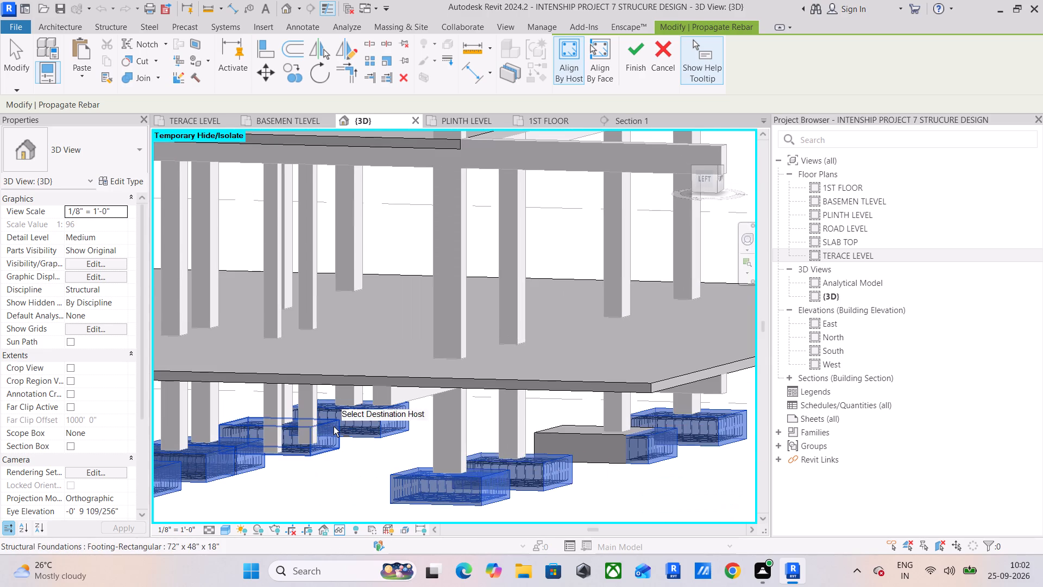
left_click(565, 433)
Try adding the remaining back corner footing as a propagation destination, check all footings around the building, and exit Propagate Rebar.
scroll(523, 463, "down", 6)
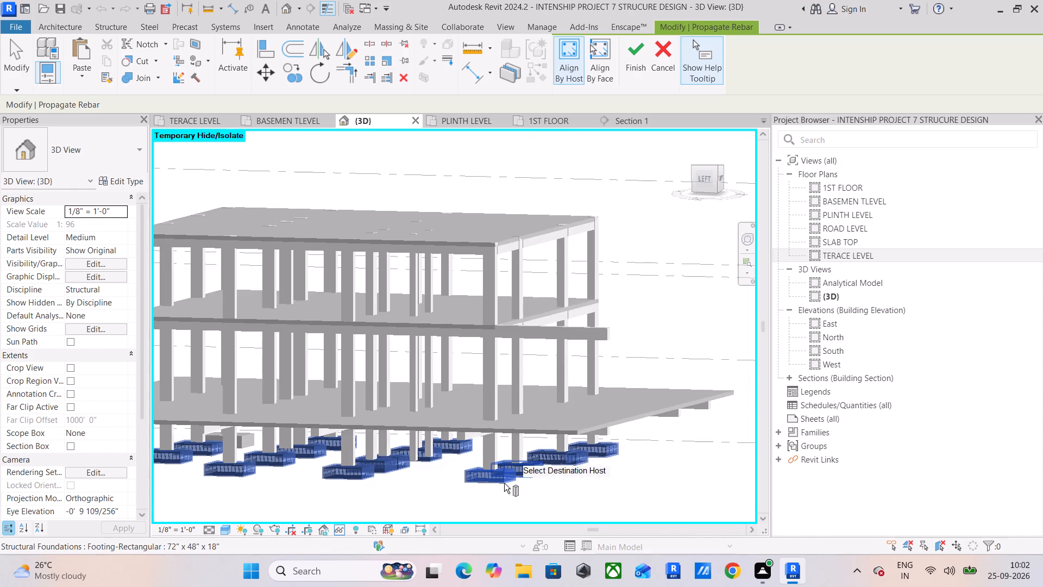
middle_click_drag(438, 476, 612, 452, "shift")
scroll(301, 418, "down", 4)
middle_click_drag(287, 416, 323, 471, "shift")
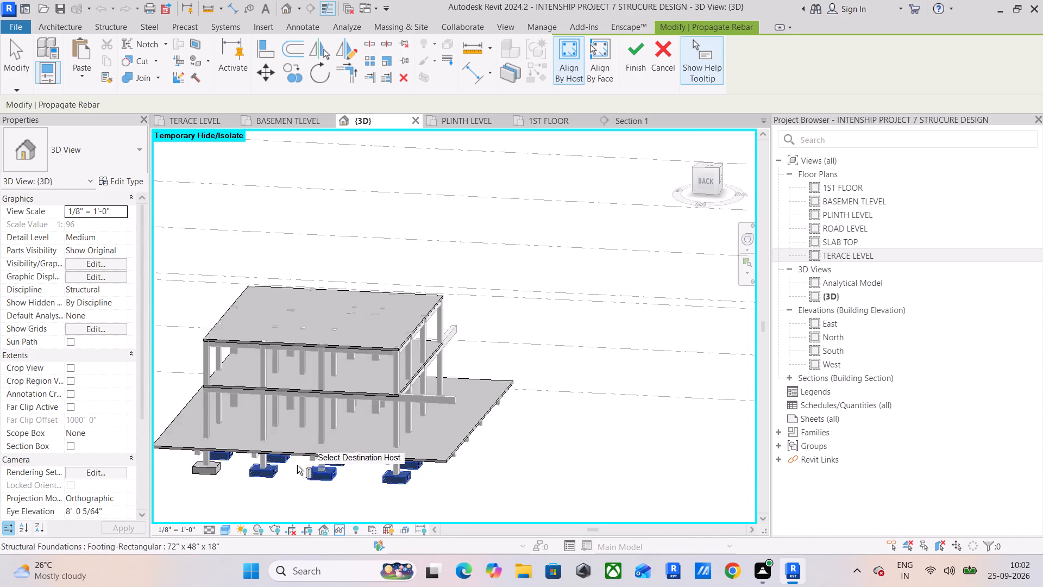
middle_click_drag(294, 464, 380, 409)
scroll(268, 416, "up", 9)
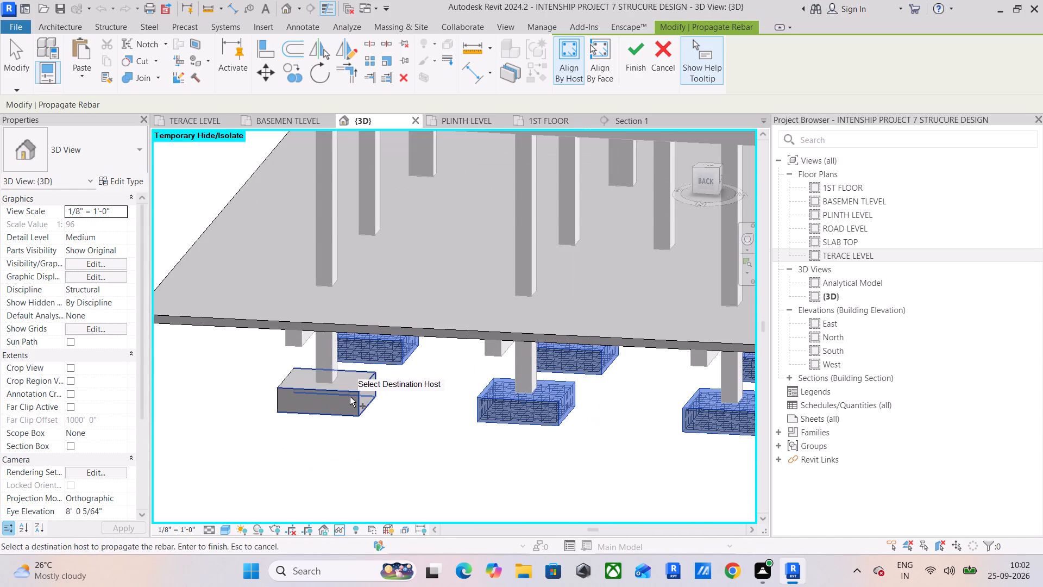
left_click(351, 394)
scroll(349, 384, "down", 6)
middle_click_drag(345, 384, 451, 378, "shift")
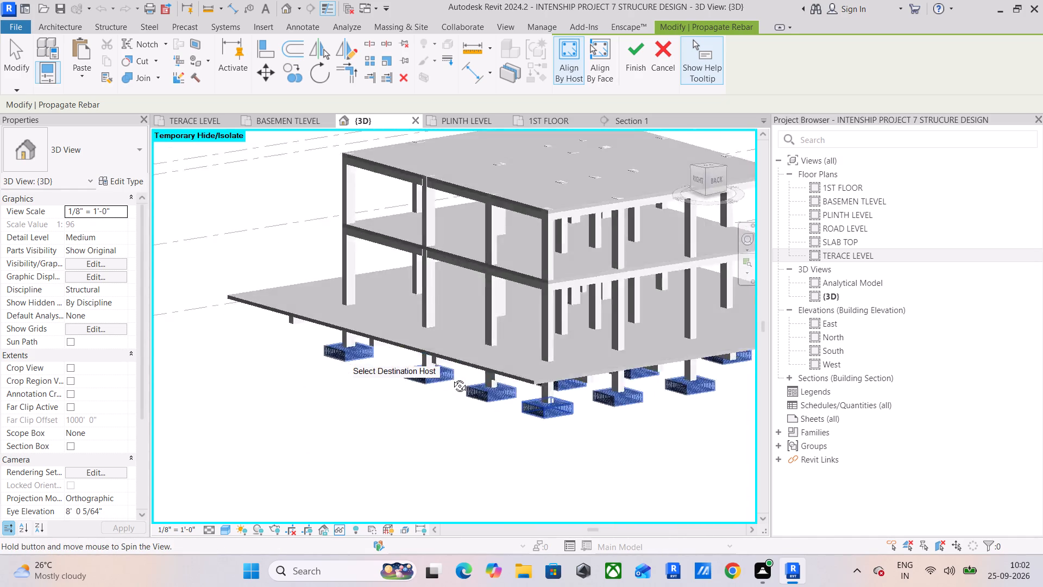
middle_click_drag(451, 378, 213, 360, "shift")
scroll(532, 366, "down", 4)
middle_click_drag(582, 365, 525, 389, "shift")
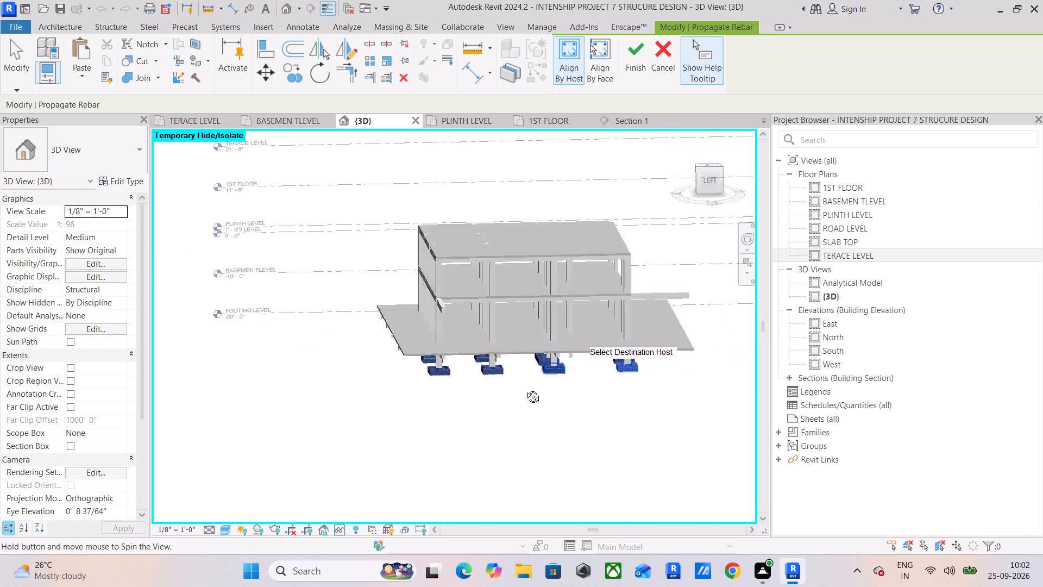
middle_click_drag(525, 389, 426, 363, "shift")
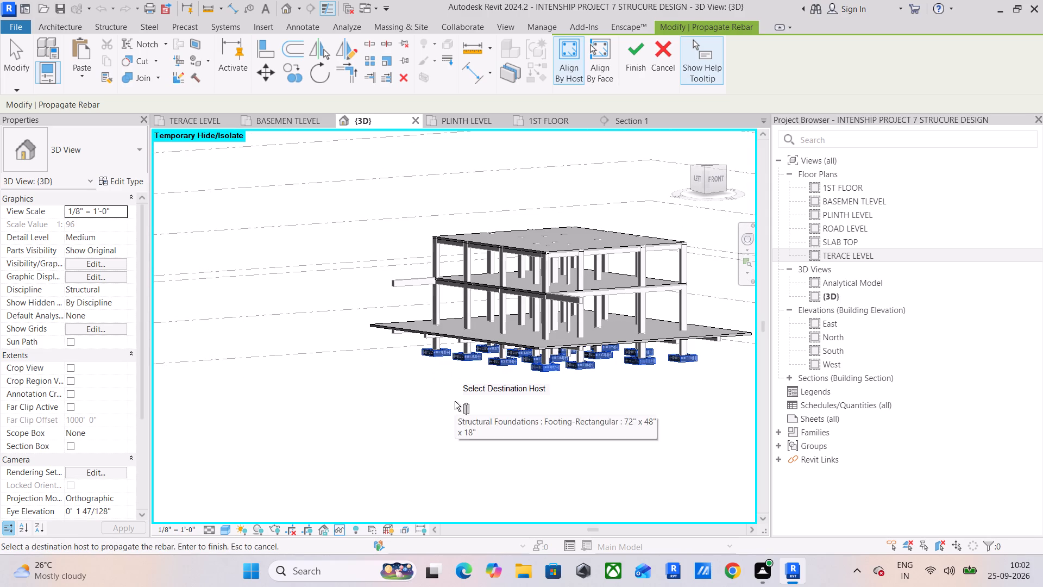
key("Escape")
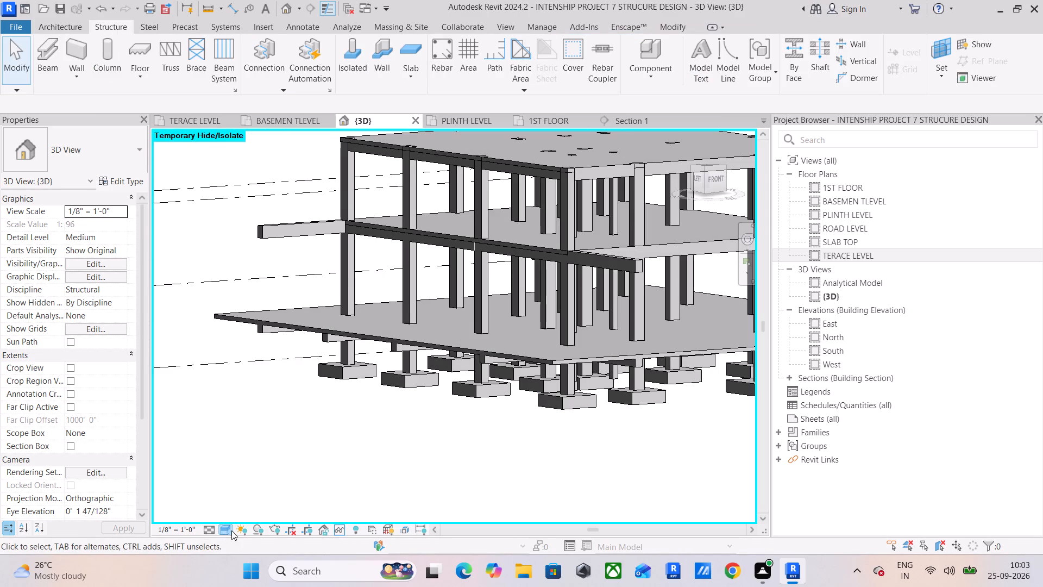
From Section 1, select only the grid 1 footing's structural rebar and set it to show unobscured in the {3D} view.
left_click(609, 118)
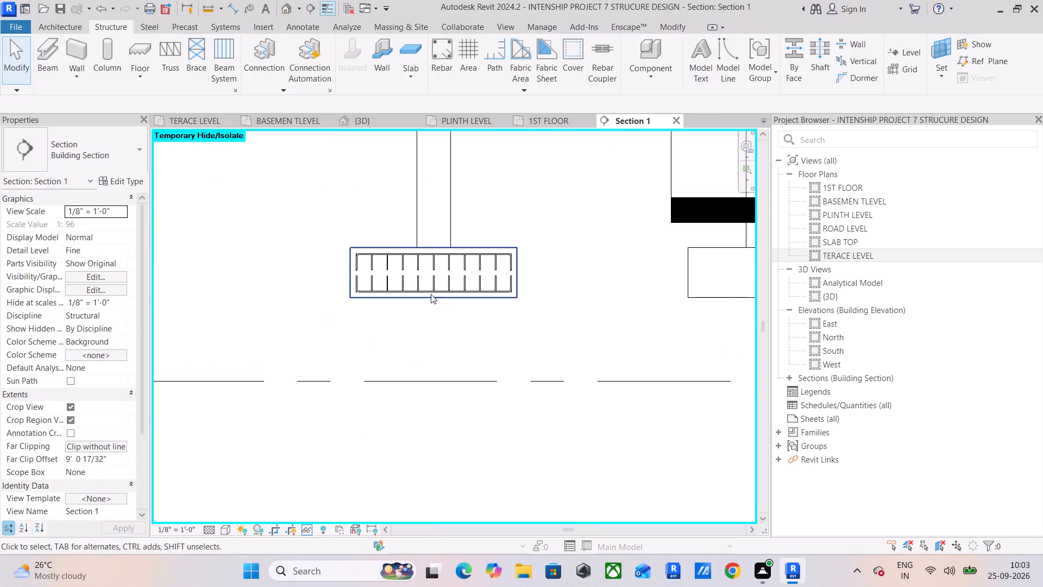
left_click(448, 287)
left_click_drag(299, 210, 548, 316)
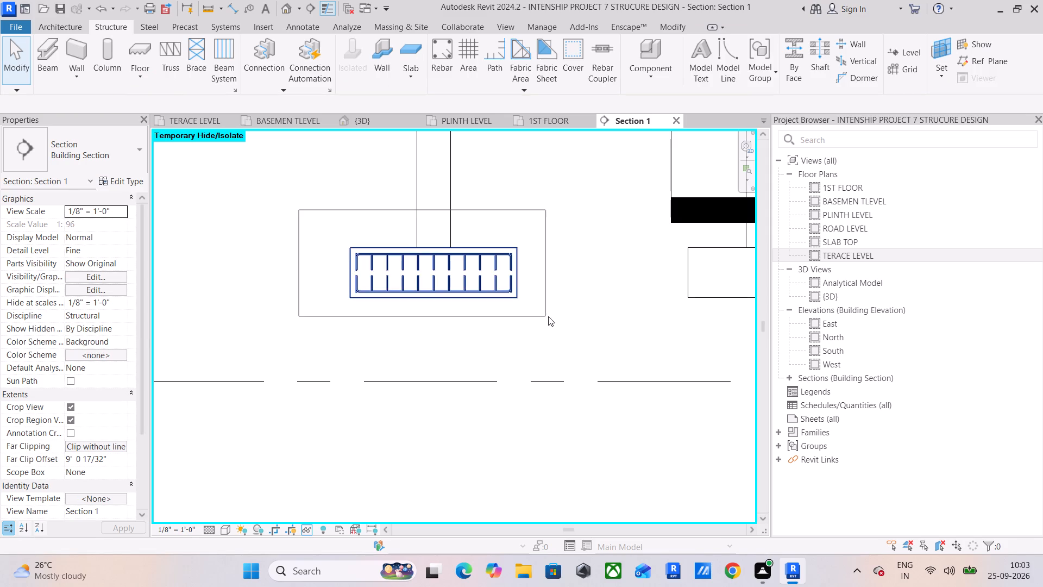
left_click_drag(548, 316, 550, 316)
left_click(563, 60)
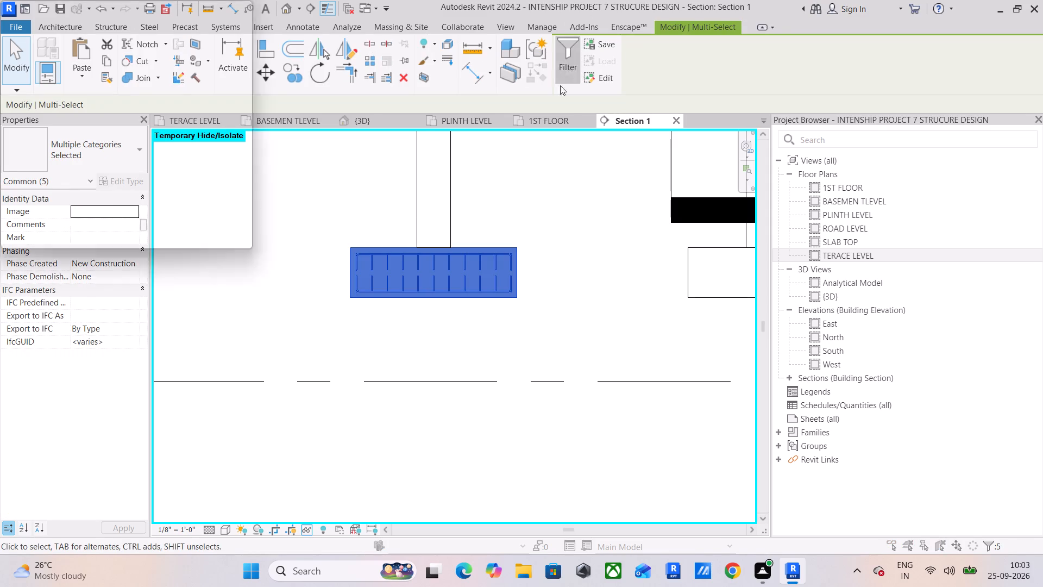
left_click(411, 199)
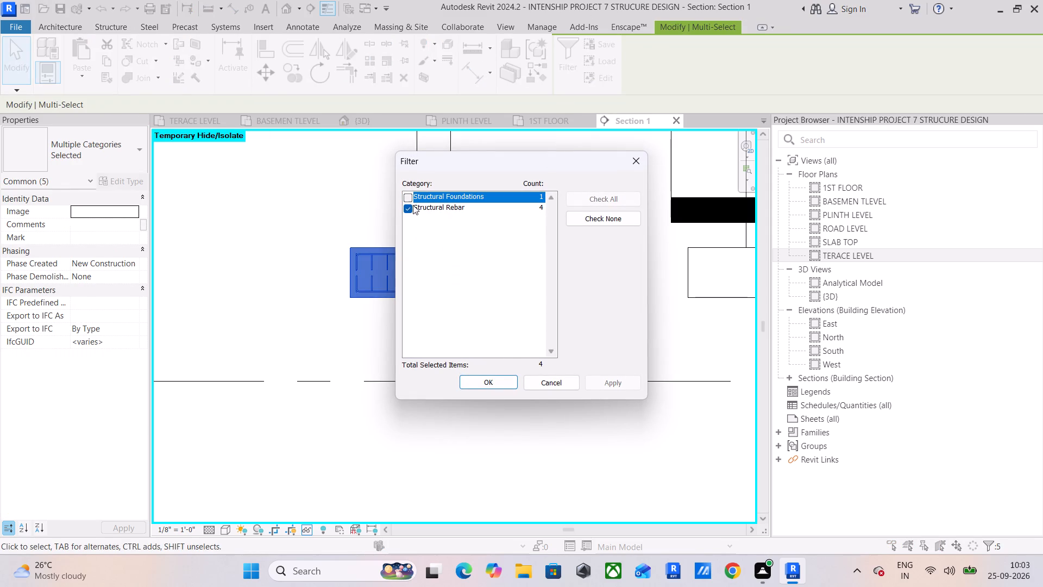
left_click(500, 378)
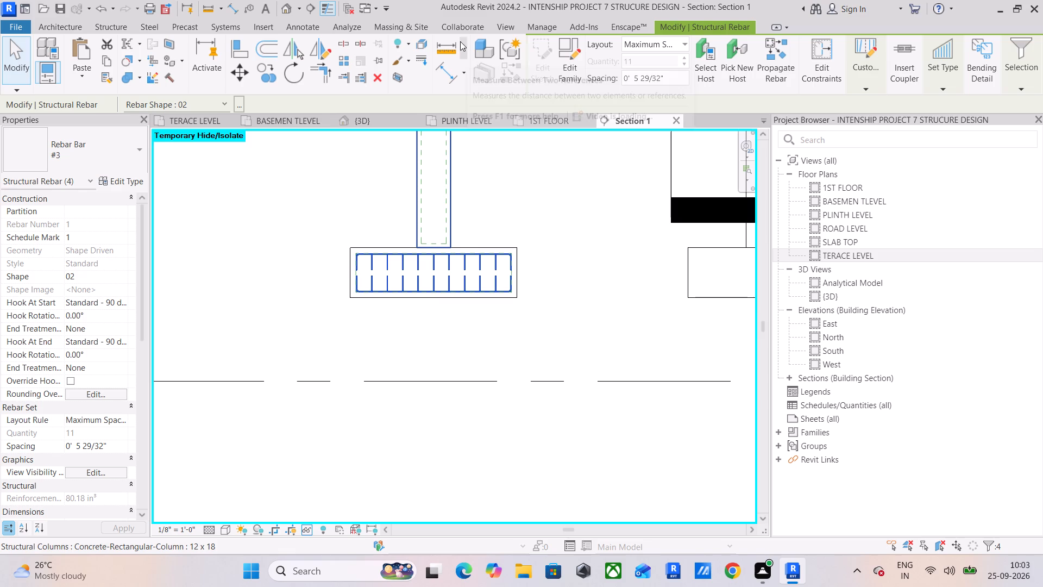
left_click(511, 24)
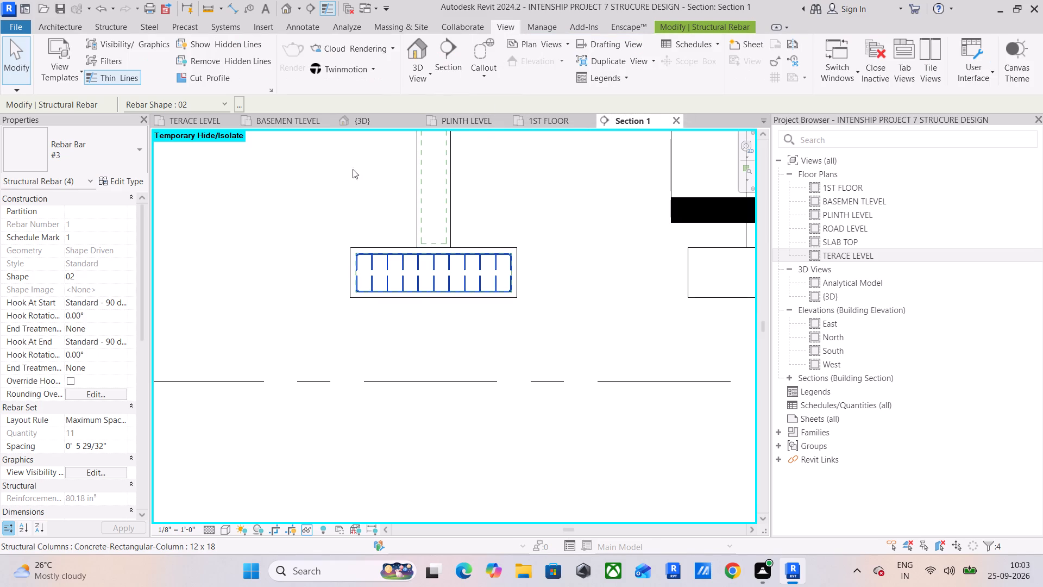
scroll(82, 424, "down", 1)
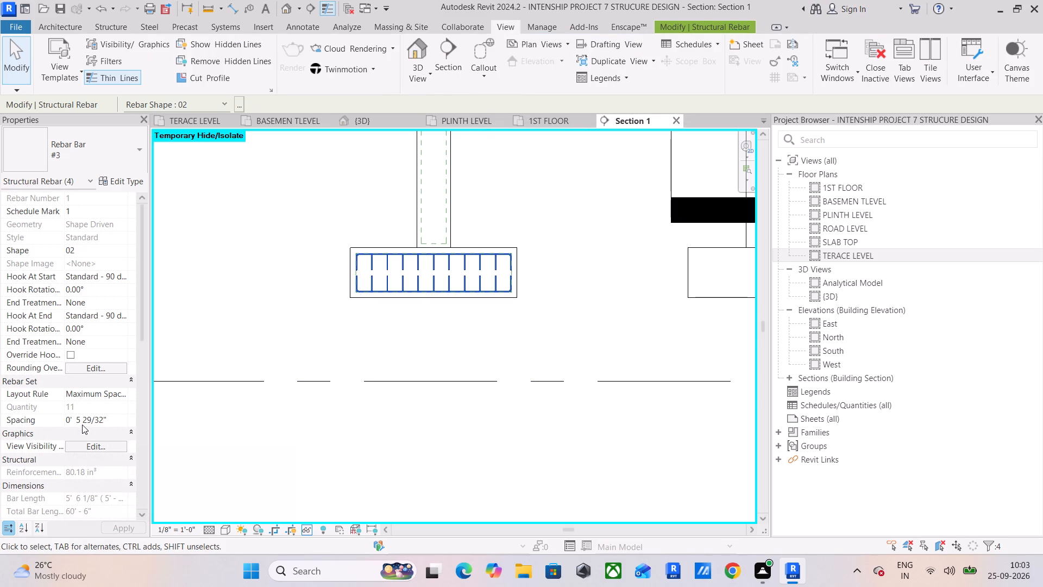
left_click(84, 448)
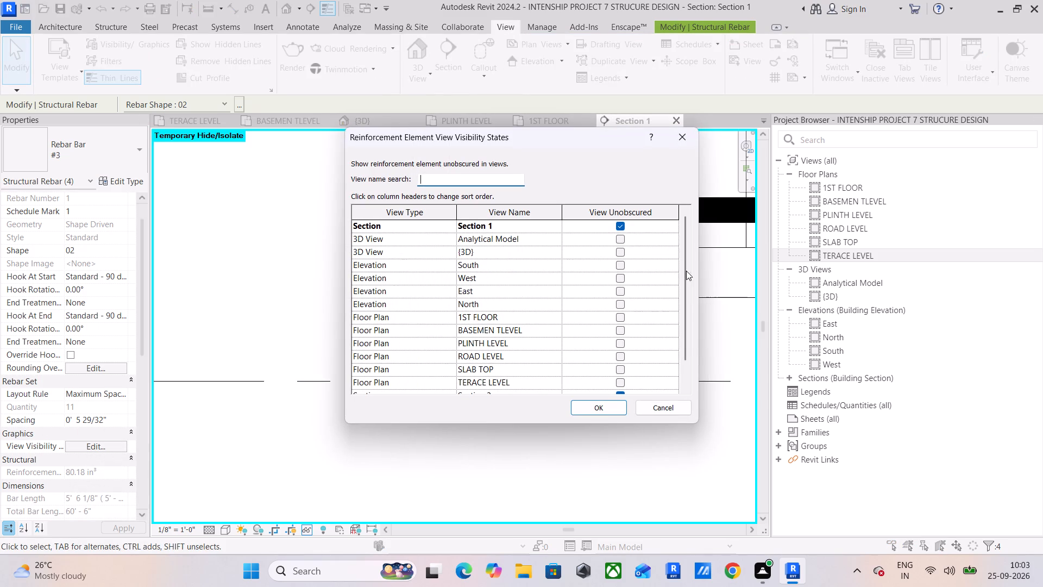
left_click(618, 252)
left_click(601, 407)
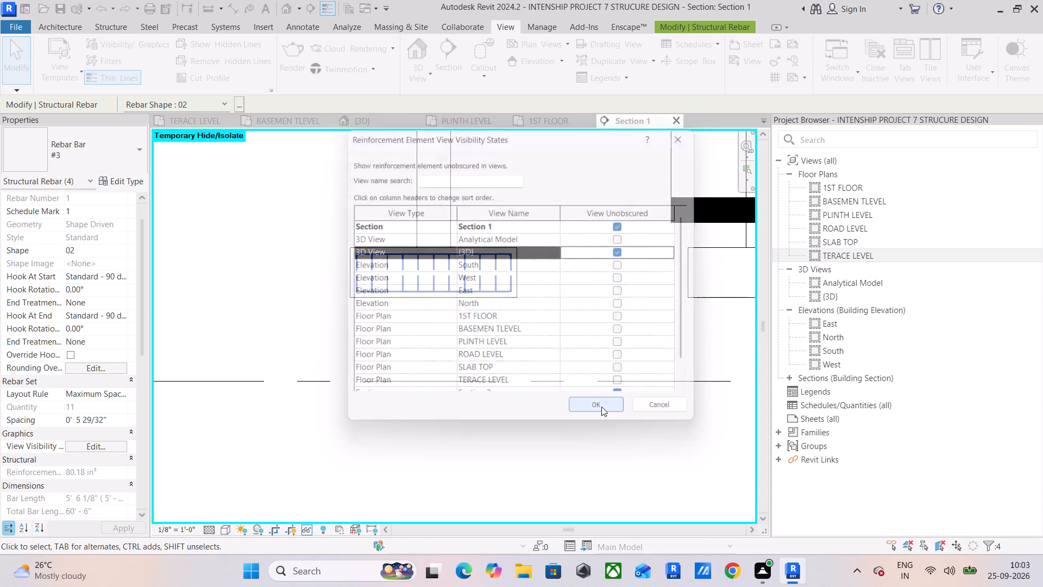
left_click(596, 319)
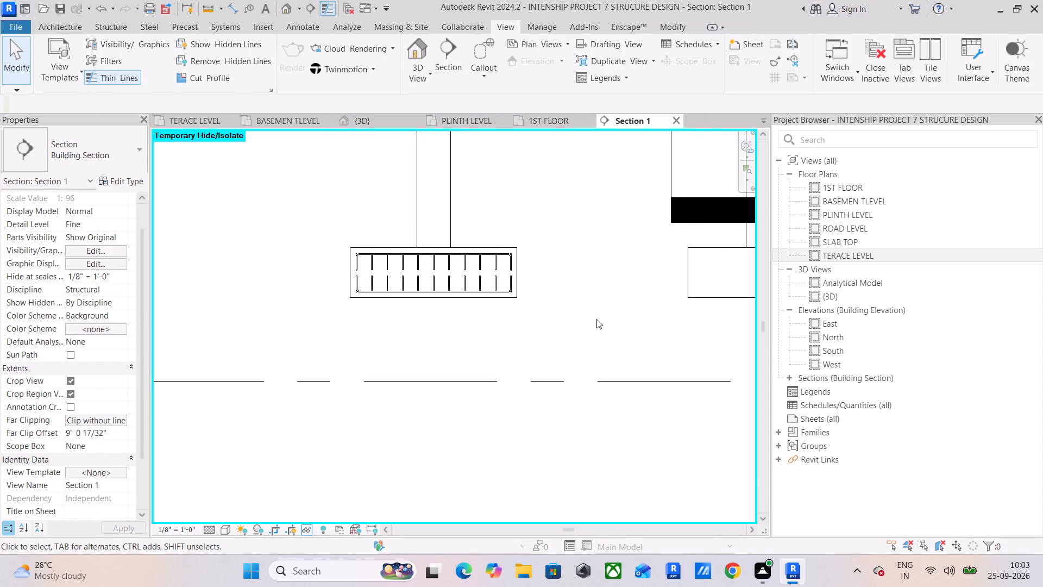
Compare the reinforced grid 1 footing and its selected rebar sets with the neighbouring footings in Section 1 and the {3D} view.
scroll(596, 319, "down", 4)
middle_click_drag(582, 322, 457, 326)
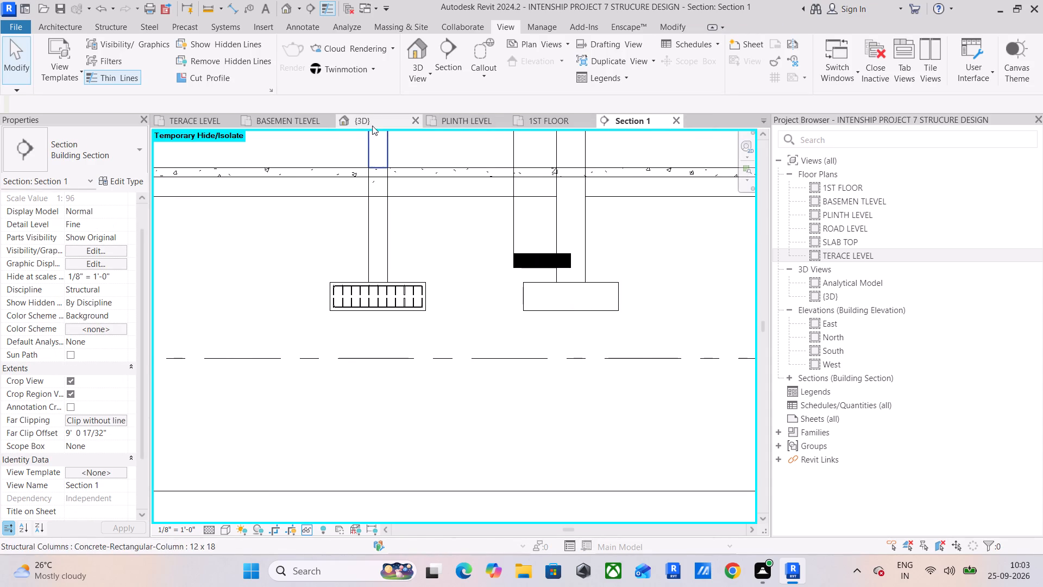
left_click(372, 122)
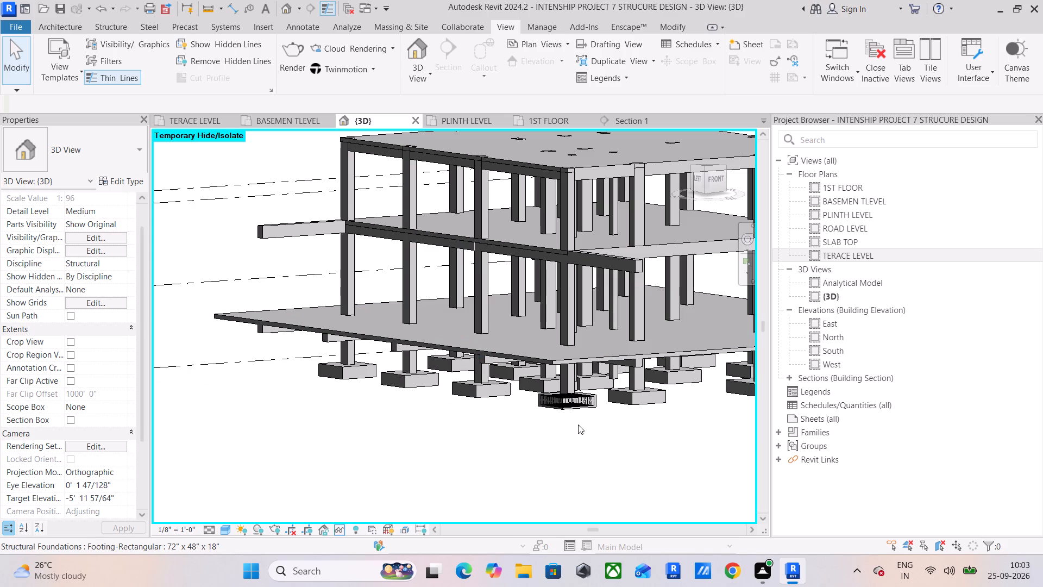
scroll(561, 399, "up", 5)
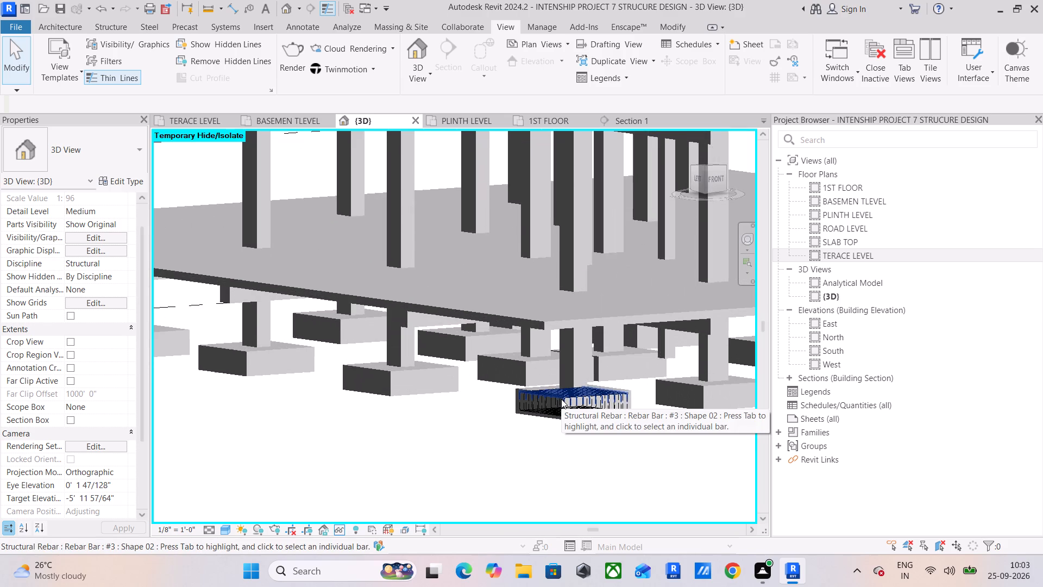
left_click(561, 399)
type("SA")
scroll(561, 399, "down", 3)
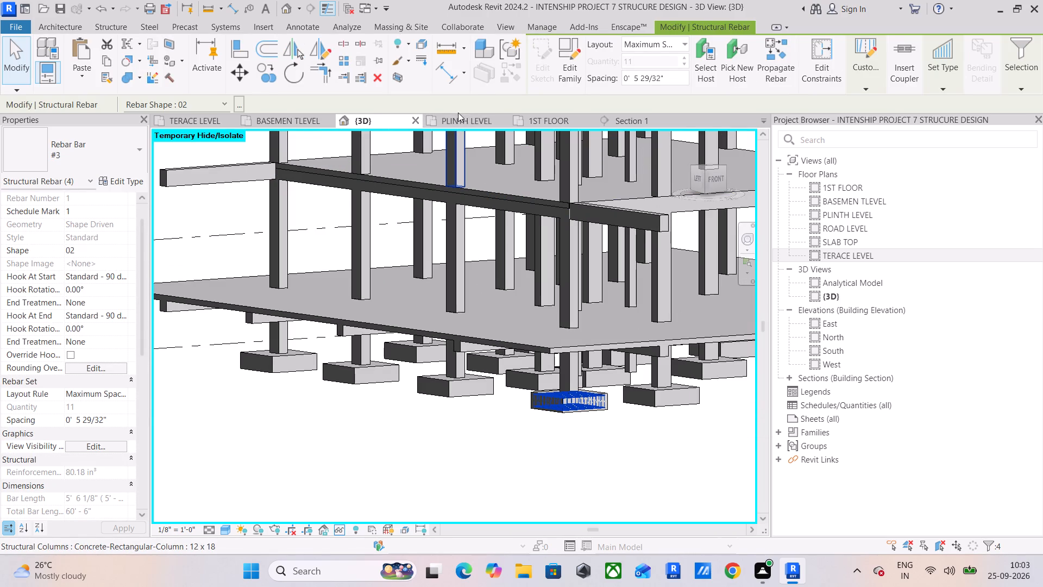
left_click(621, 123)
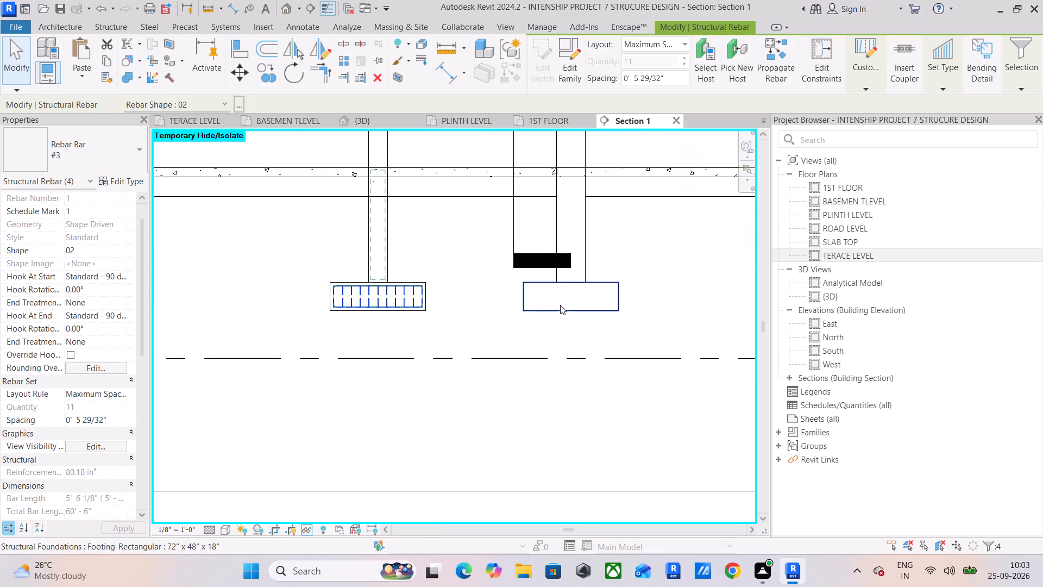
scroll(560, 305, "down", 5)
middle_click_drag(560, 305, 378, 316)
scroll(377, 315, "up", 2)
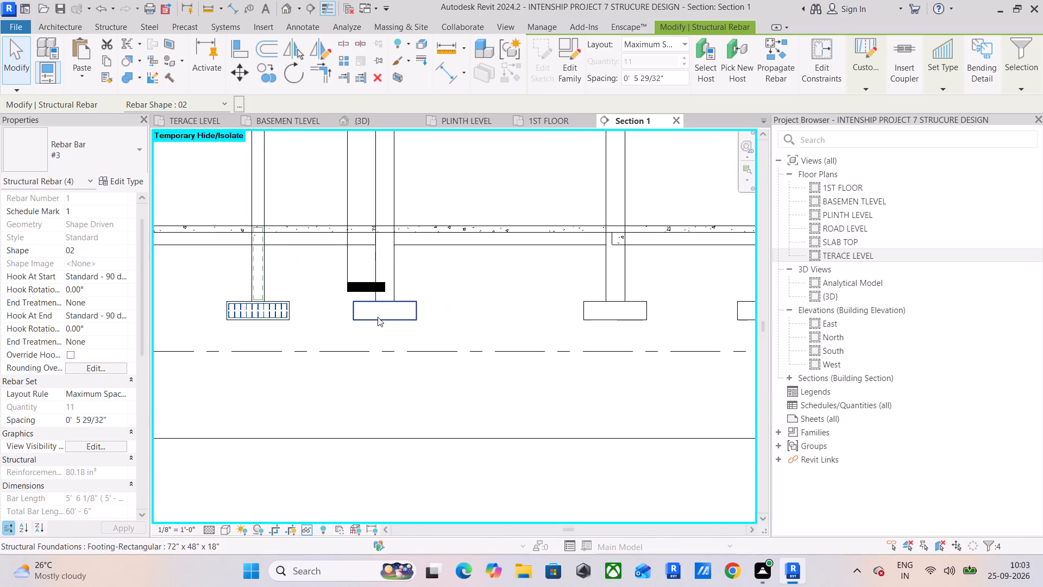
left_click(378, 317)
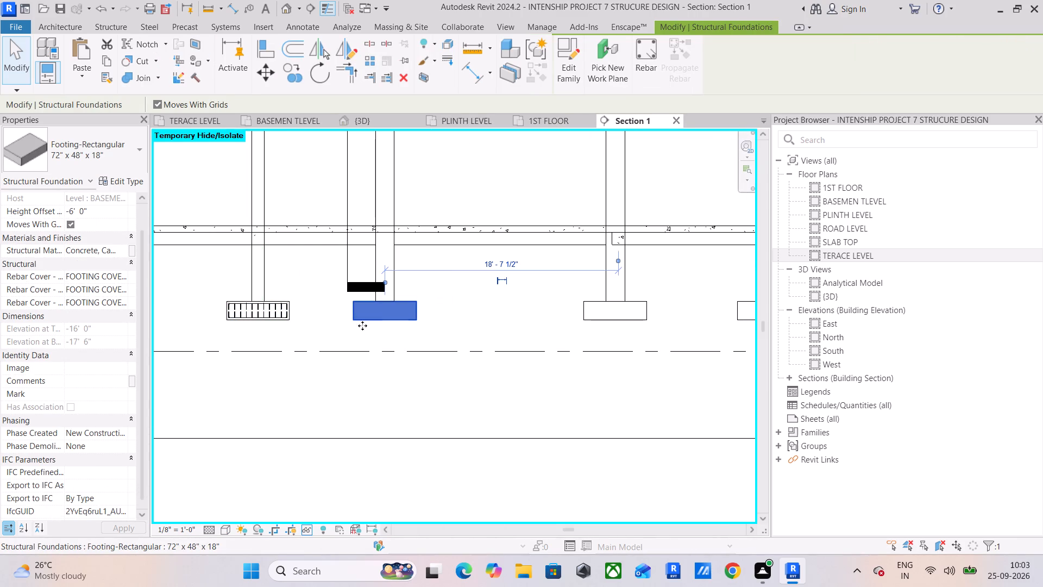
scroll(96, 448, "down", 2)
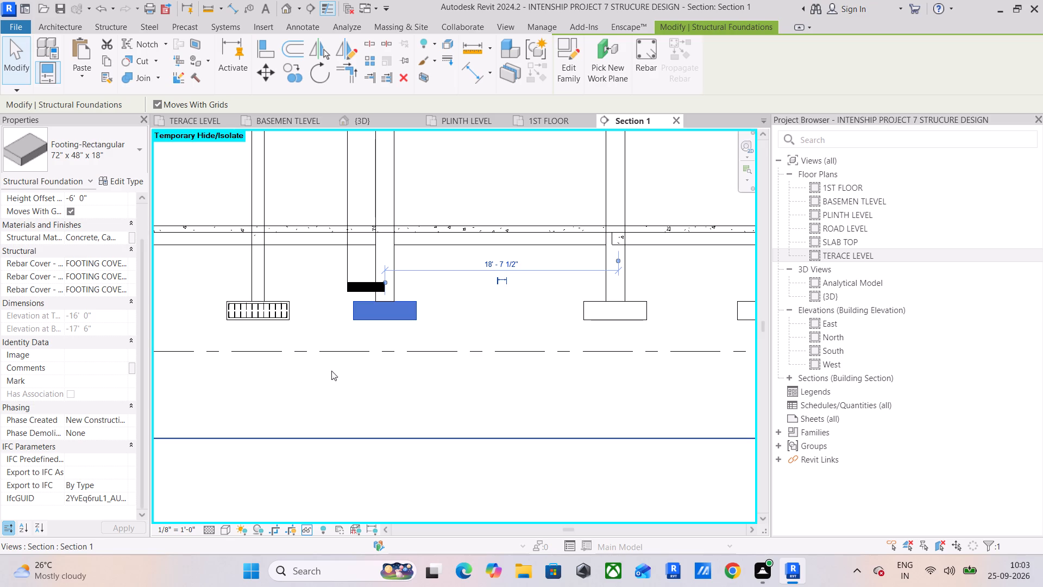
left_click_drag(386, 340, 379, 340)
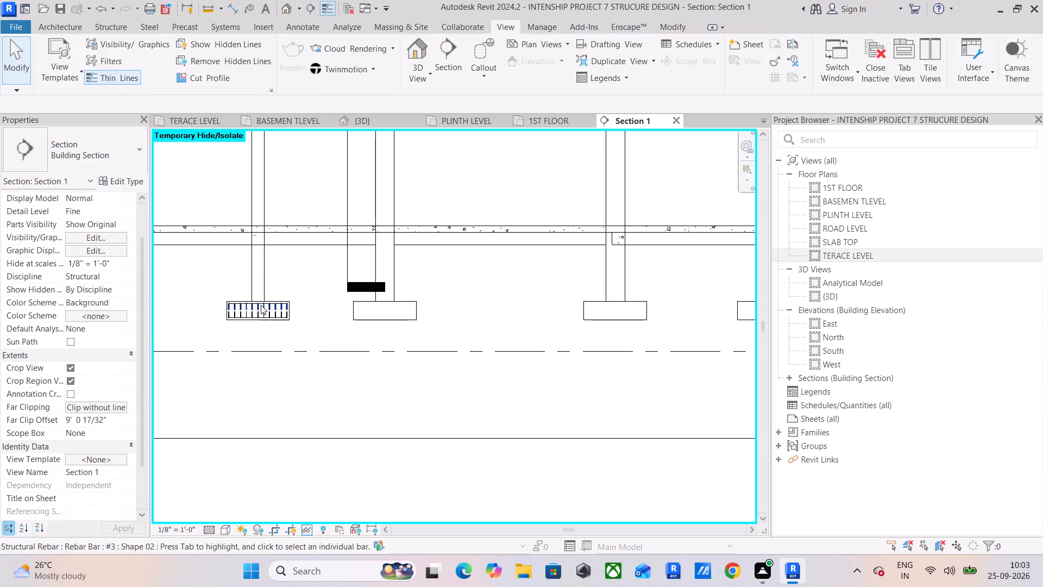
Select all matching rebar of the grid 1 footing in Section 1 and review its view visibility states.
left_click(261, 305)
type("SA")
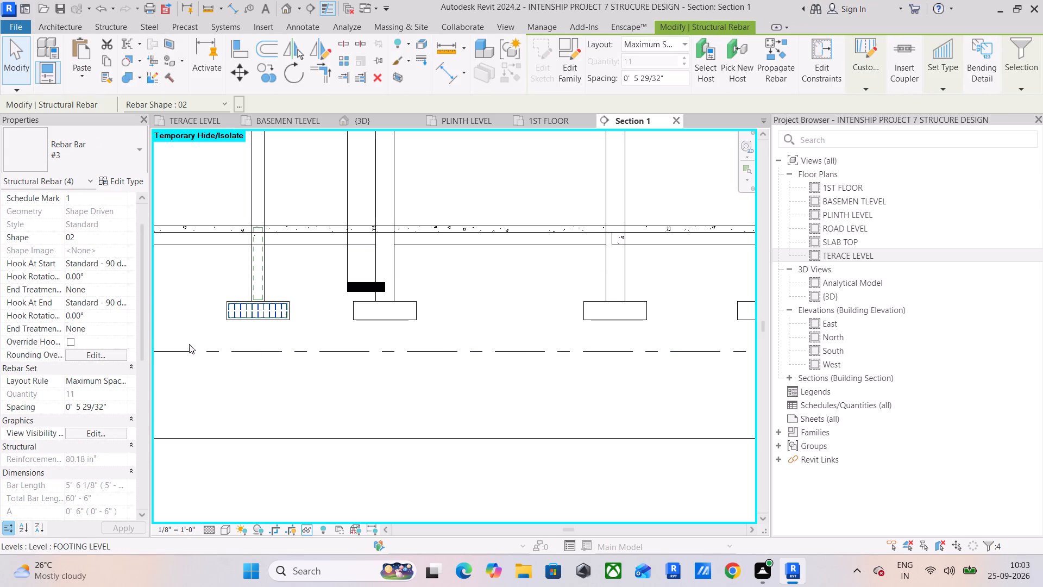
left_click(116, 432)
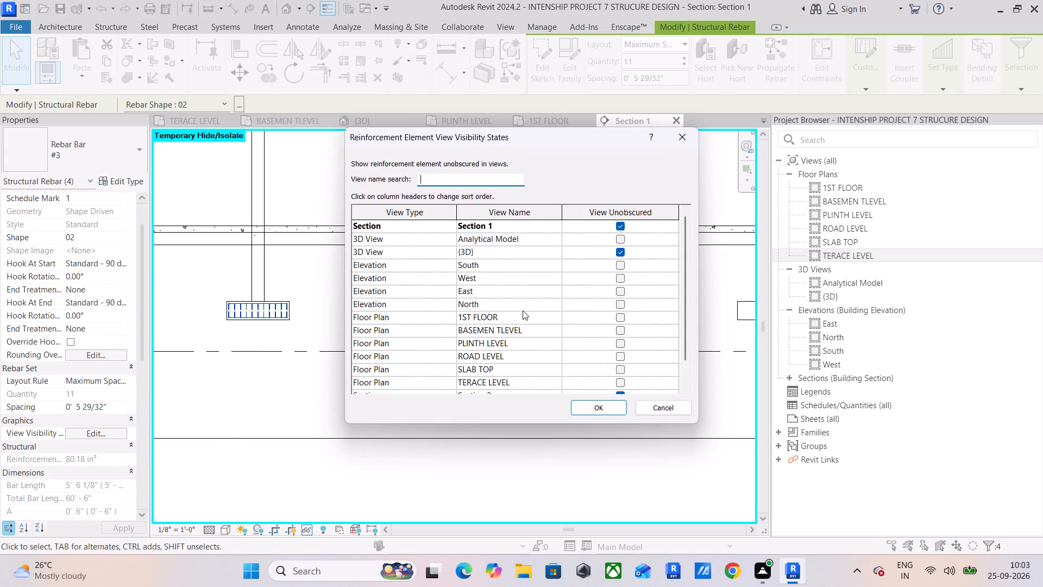
left_click(586, 404)
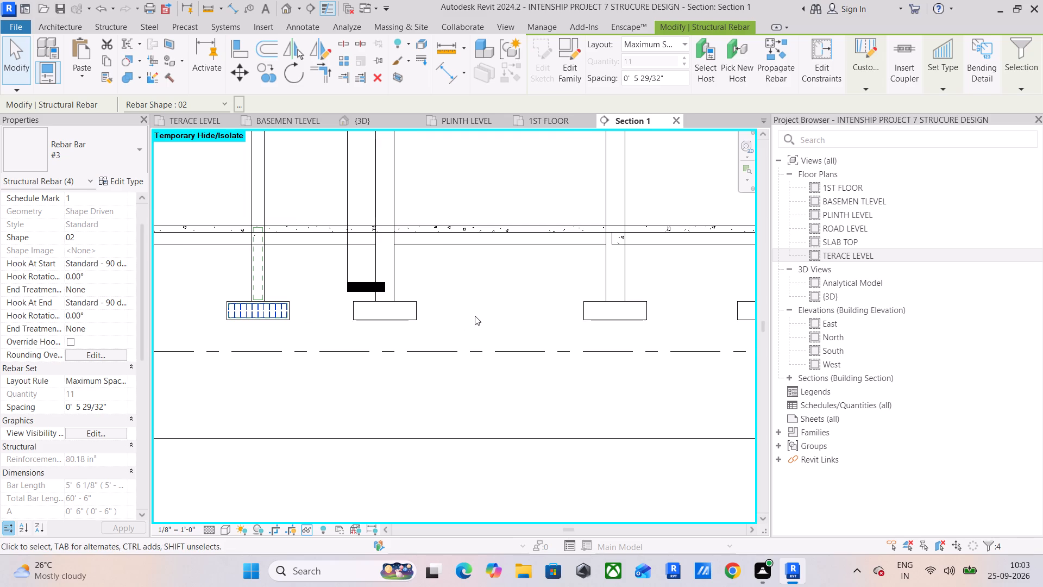
scroll(475, 316, "down", 4)
left_click(268, 318)
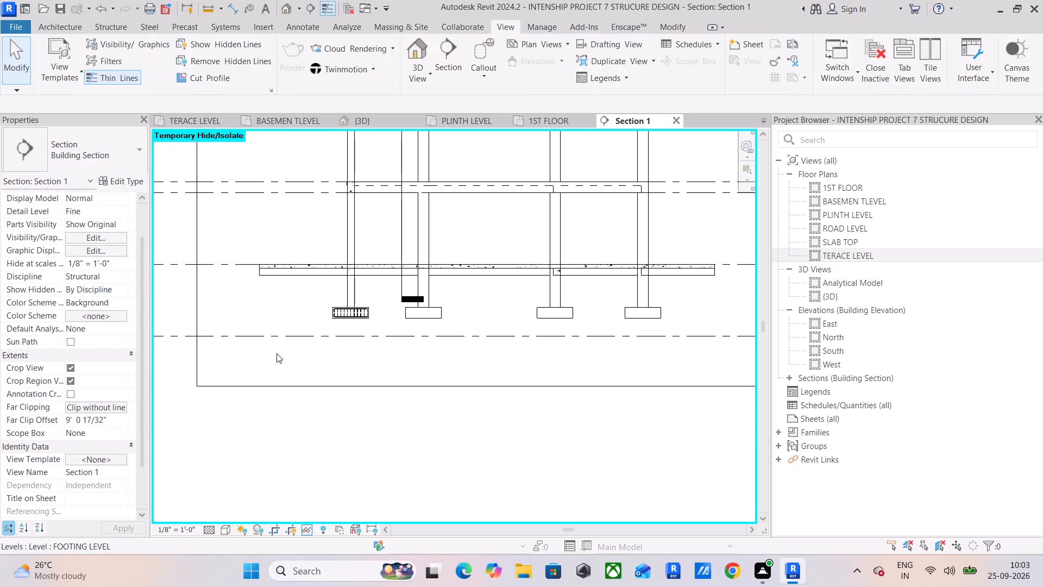
middle_click_drag(277, 353, 319, 410, "shift")
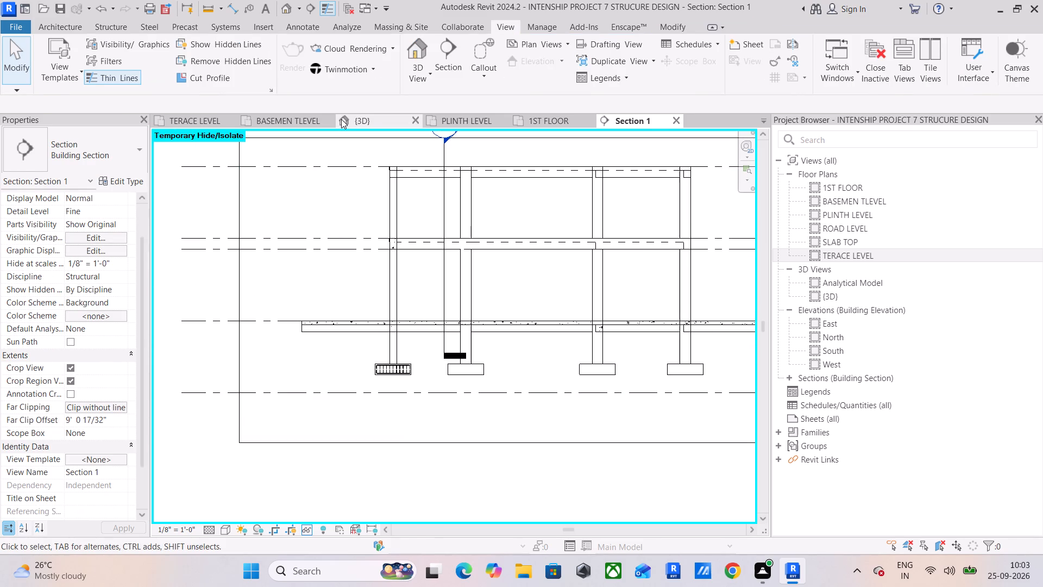
Set the {3D} view's detail level to Fine, framed on the reinforced grid 1 footing.
left_click(341, 119)
scroll(598, 366, "up", 9)
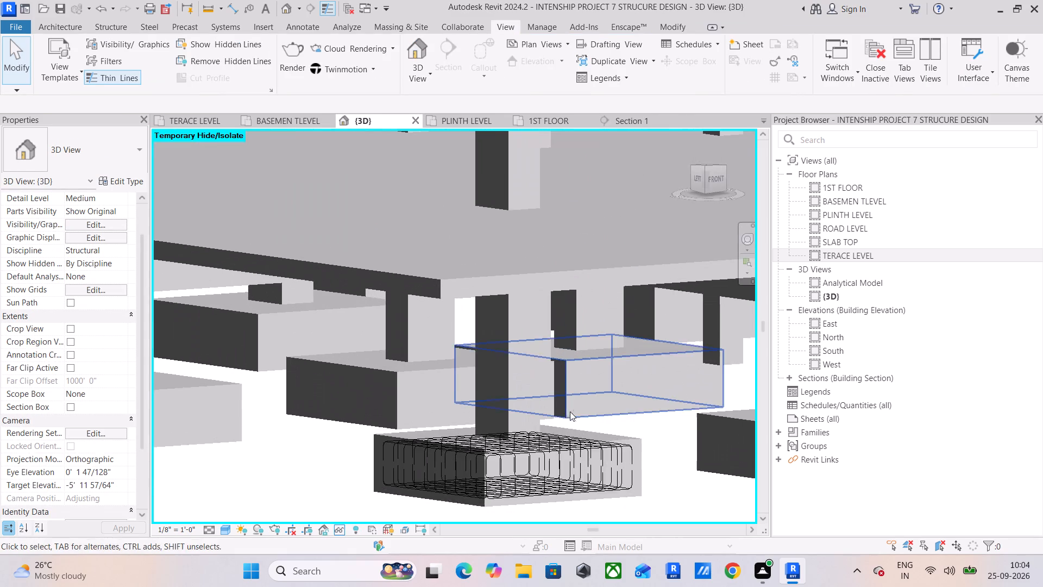
middle_click_drag(568, 413, 571, 430, "shift")
middle_click_drag(571, 433, 499, 260)
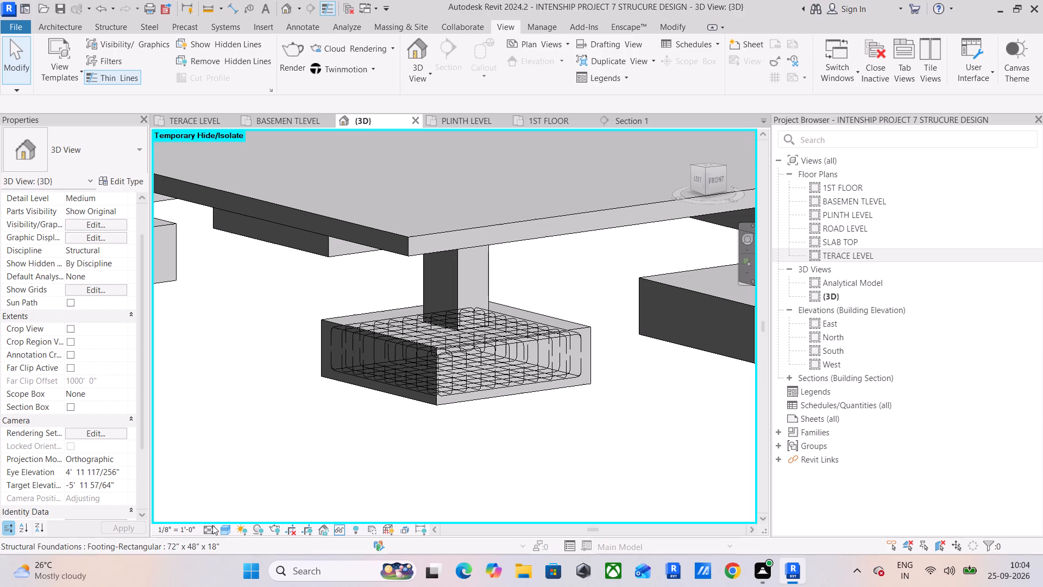
left_click(206, 531)
left_click(218, 516)
left_click(354, 469)
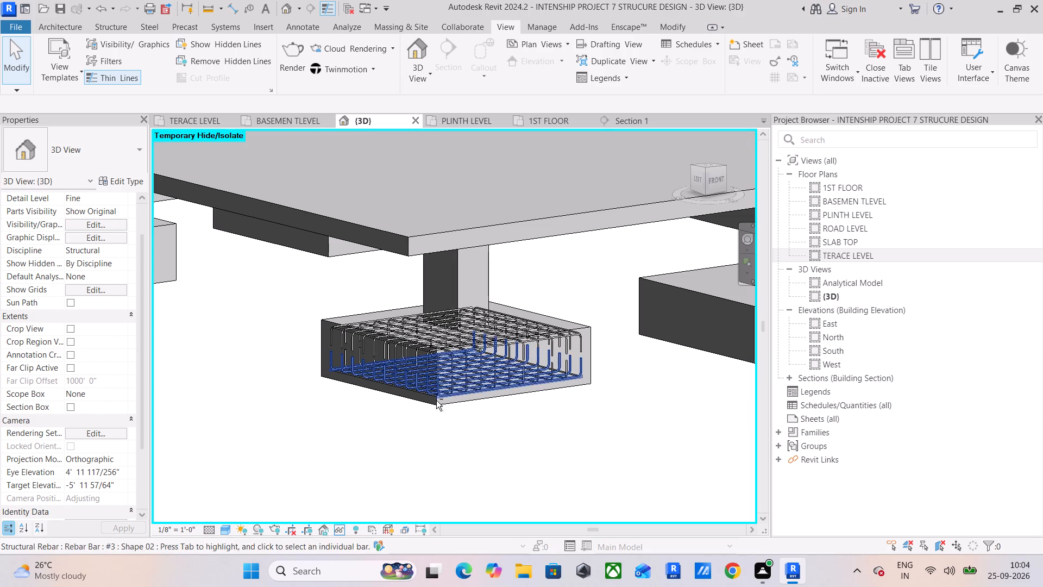
Examine the grid 1 footing's rebar cage closely from several angles in the {3D} view.
middle_click_drag(436, 401, 423, 384, "shift")
middle_click(420, 365)
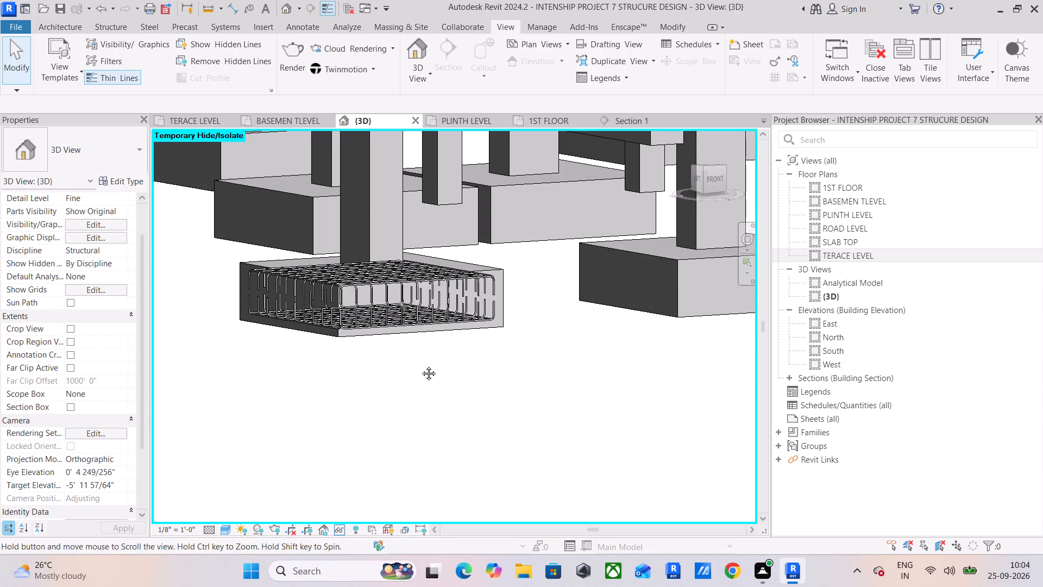
middle_click_drag(385, 359, 392, 370, "shift")
middle_click_drag(392, 370, 332, 346)
scroll(317, 290, "up", 2)
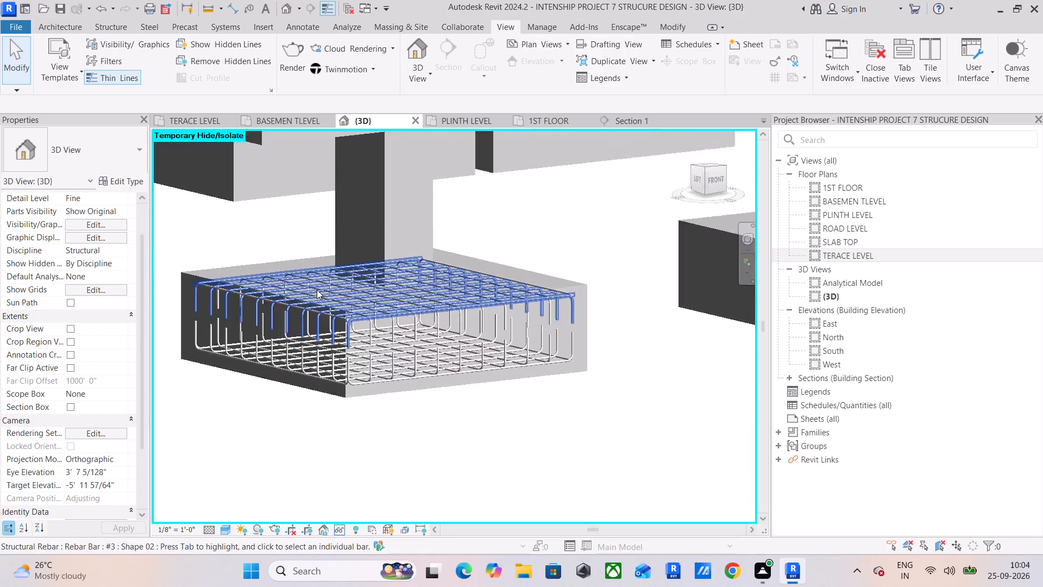
scroll(317, 290, "up", 3)
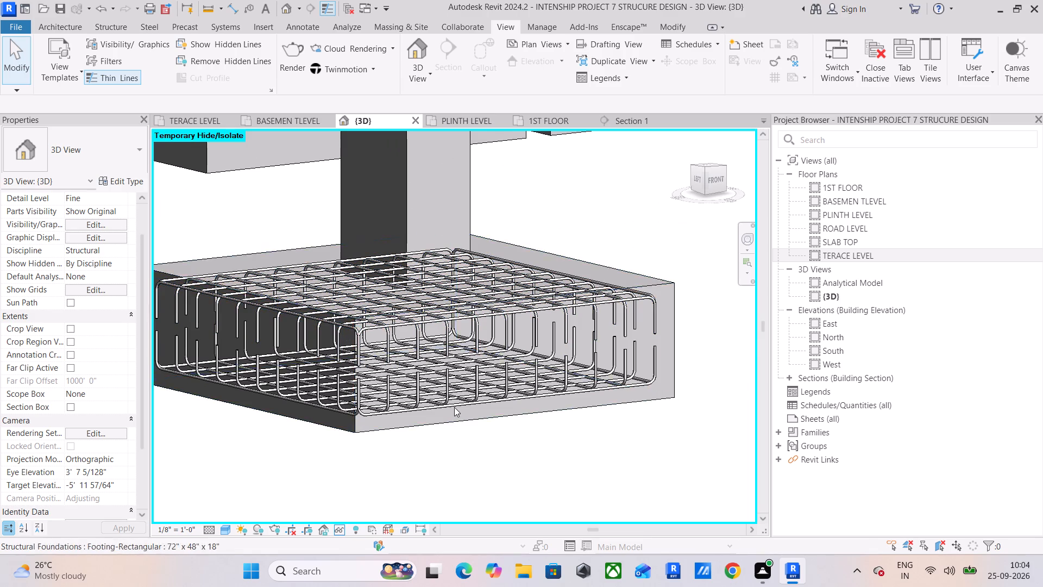
scroll(454, 406, "down", 2)
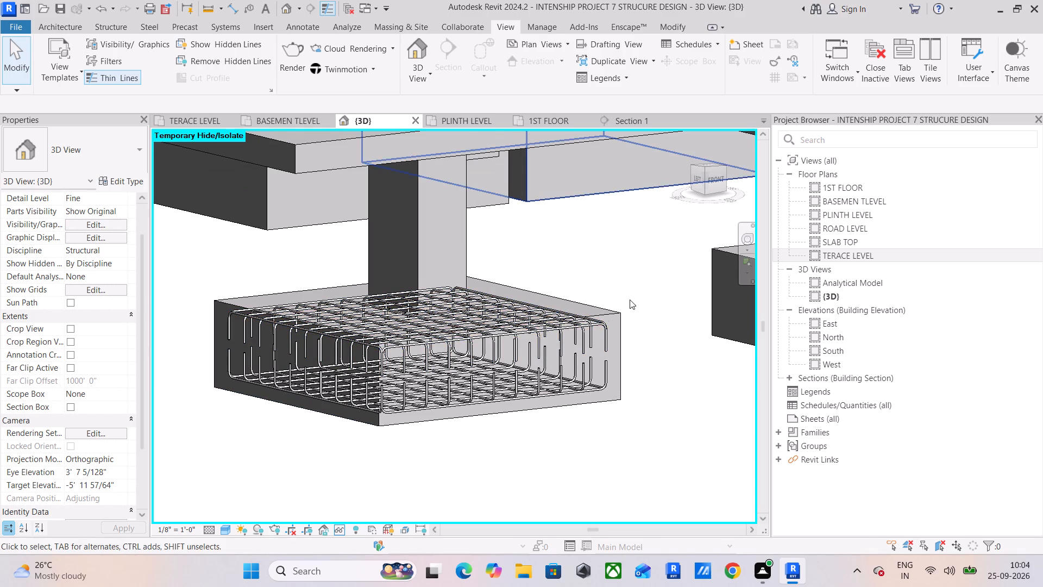
Start Propagate Rebar from the grid 1 footing, aligned by host, adding the adjacent front, left-side and nearest inner footings as destinations.
left_click(623, 339)
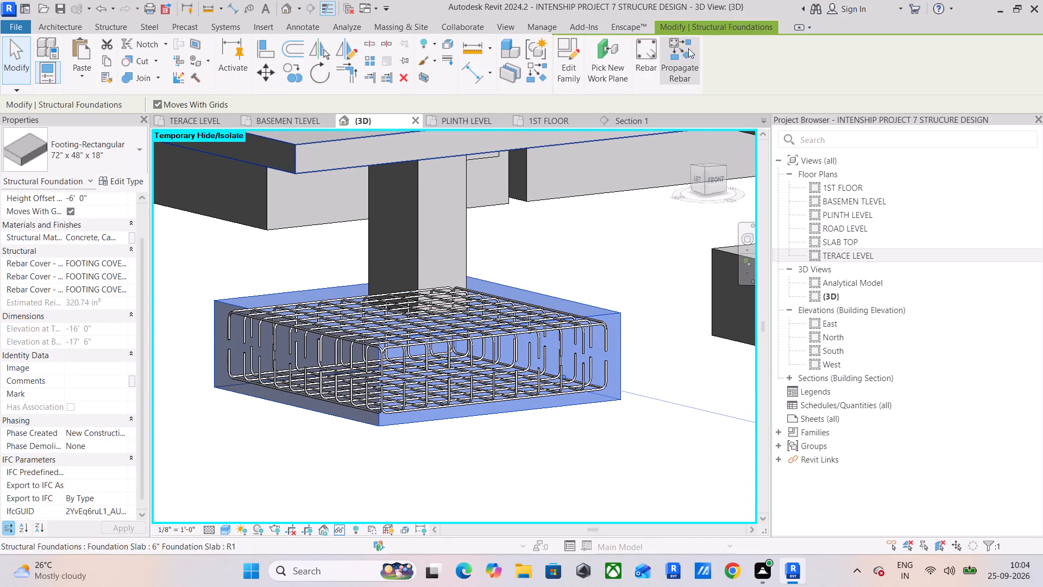
left_click(678, 54)
scroll(378, 353, "down", 5)
middle_click_drag(436, 336, 352, 339)
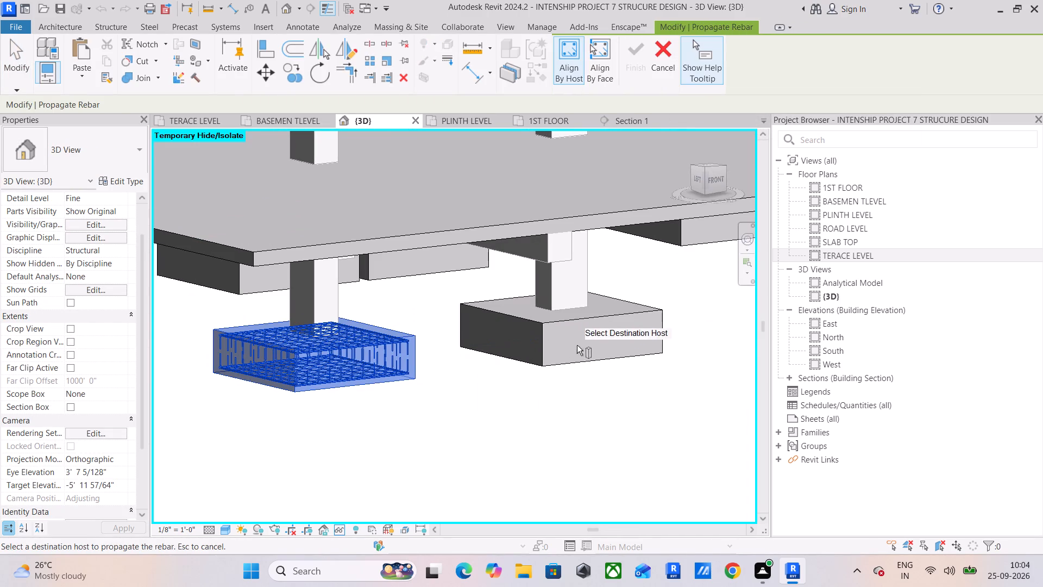
left_click(552, 328)
scroll(550, 368, "down", 4)
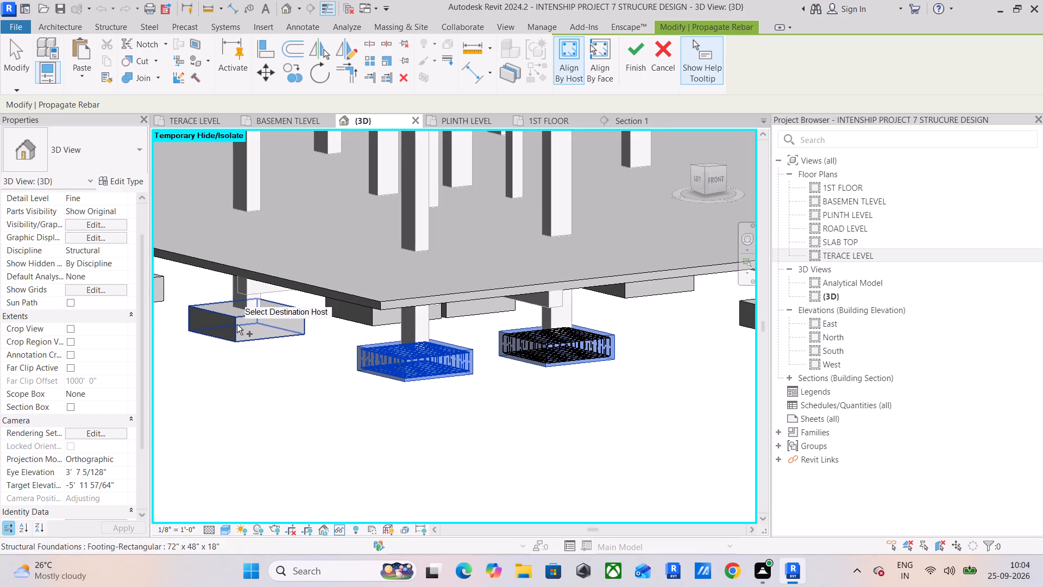
left_click(237, 324)
left_click(367, 323)
Add the remaining front footings and the inner footings behind them as destinations for the propagated rebar.
middle_click_drag(477, 343, 260, 374)
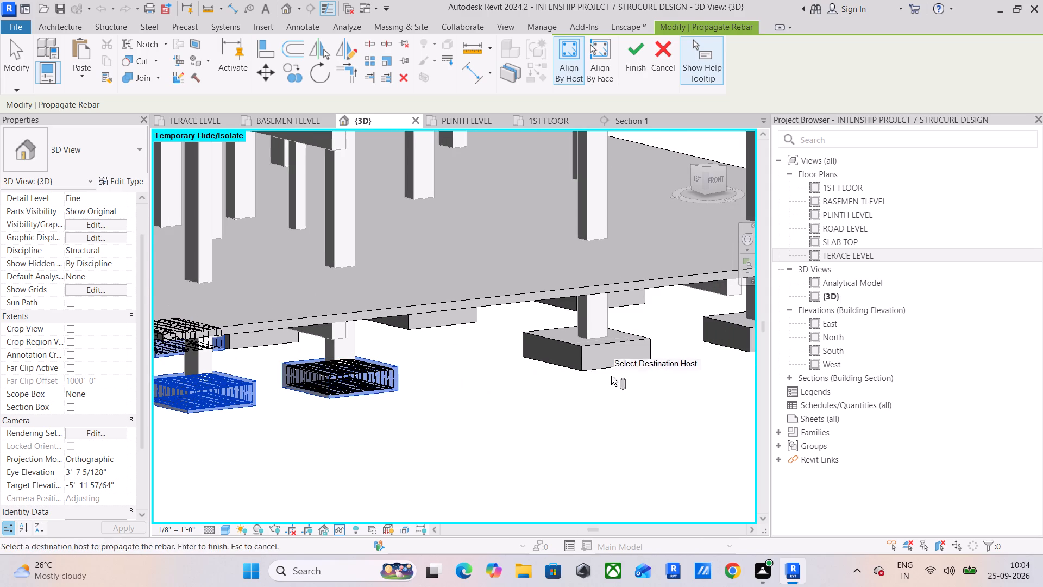
left_click(594, 361)
left_click(581, 352)
middle_click_drag(453, 391, 336, 407)
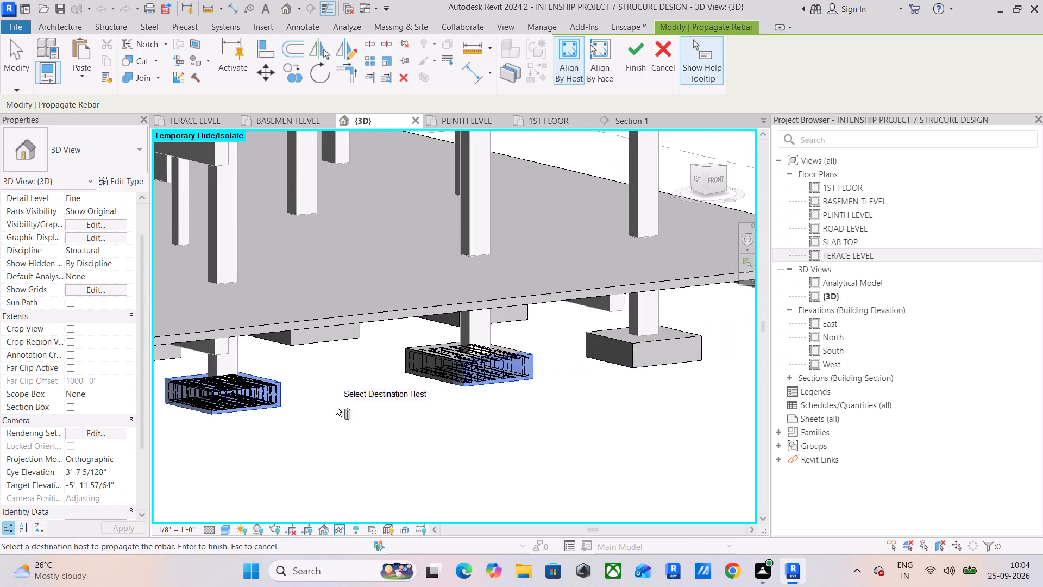
left_click(622, 344)
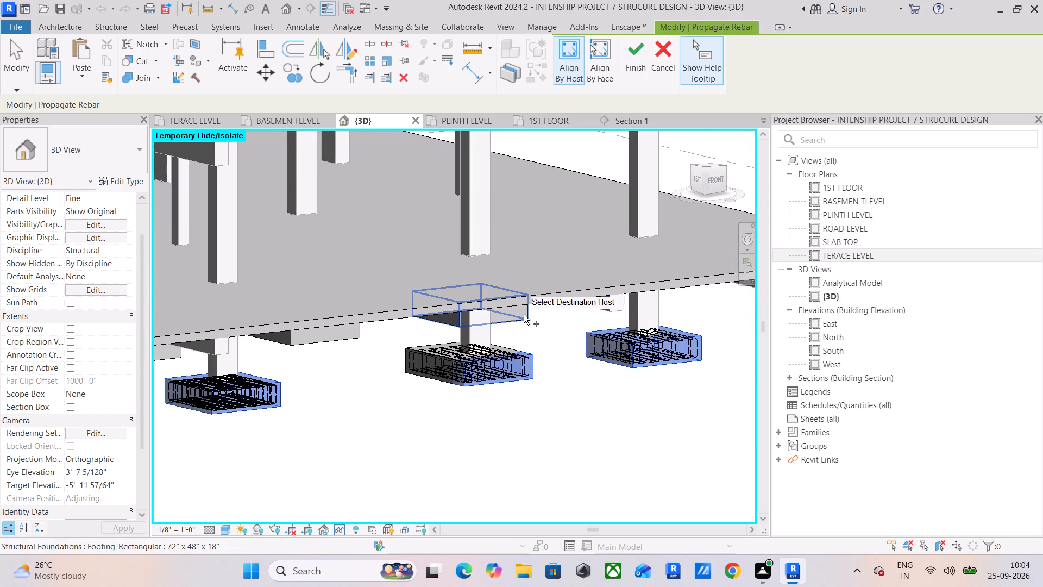
left_click(524, 315)
left_click(311, 340)
middle_click_drag(273, 392, 436, 390)
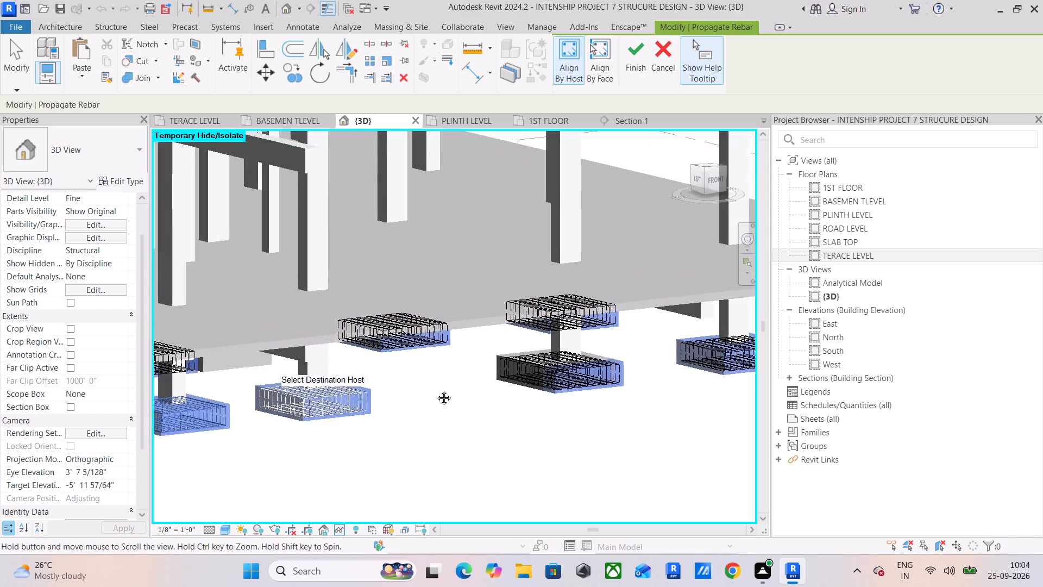
middle_click_drag(436, 390, 561, 364)
left_click(446, 337)
Add the next two footings along the building's left side as rebar propagation destinations.
scroll(341, 388, "down", 6)
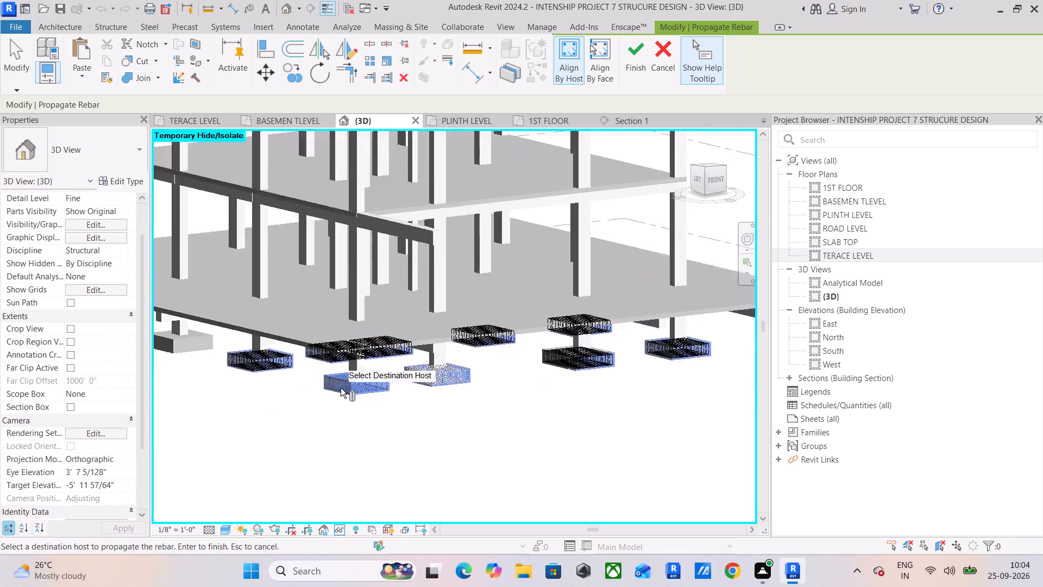
scroll(341, 388, "down", 1)
left_click(188, 355)
left_click(238, 367)
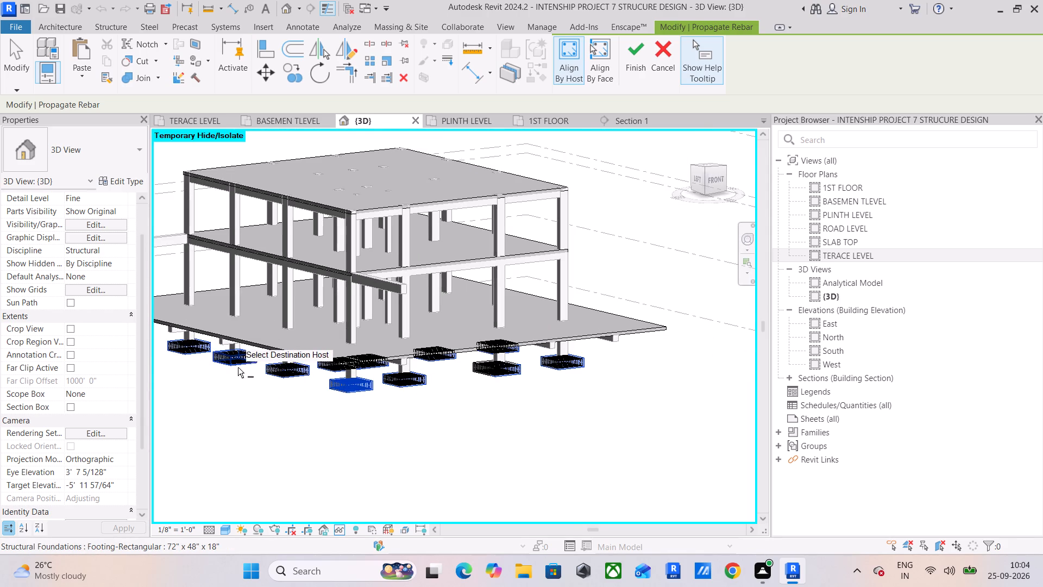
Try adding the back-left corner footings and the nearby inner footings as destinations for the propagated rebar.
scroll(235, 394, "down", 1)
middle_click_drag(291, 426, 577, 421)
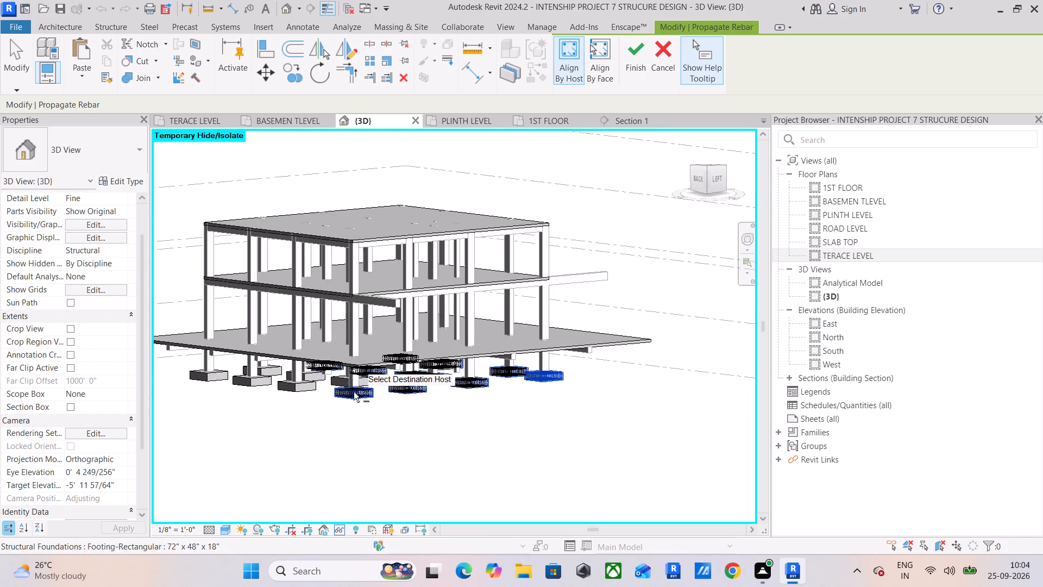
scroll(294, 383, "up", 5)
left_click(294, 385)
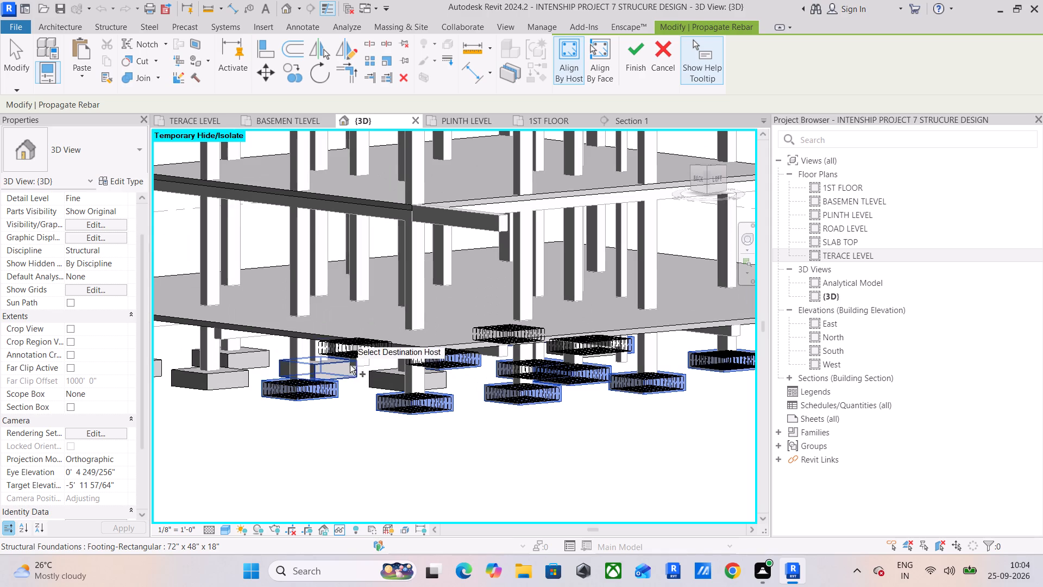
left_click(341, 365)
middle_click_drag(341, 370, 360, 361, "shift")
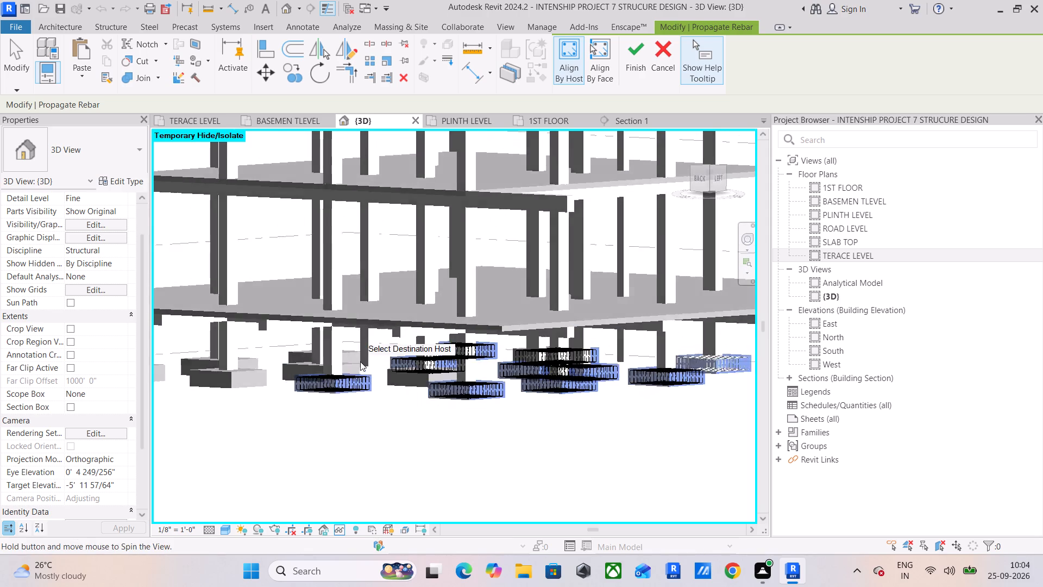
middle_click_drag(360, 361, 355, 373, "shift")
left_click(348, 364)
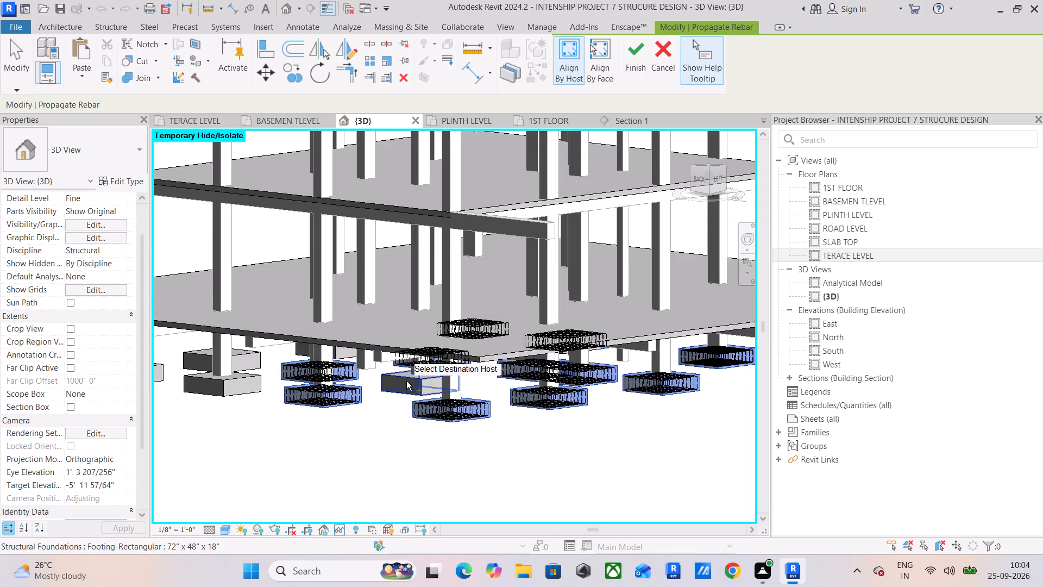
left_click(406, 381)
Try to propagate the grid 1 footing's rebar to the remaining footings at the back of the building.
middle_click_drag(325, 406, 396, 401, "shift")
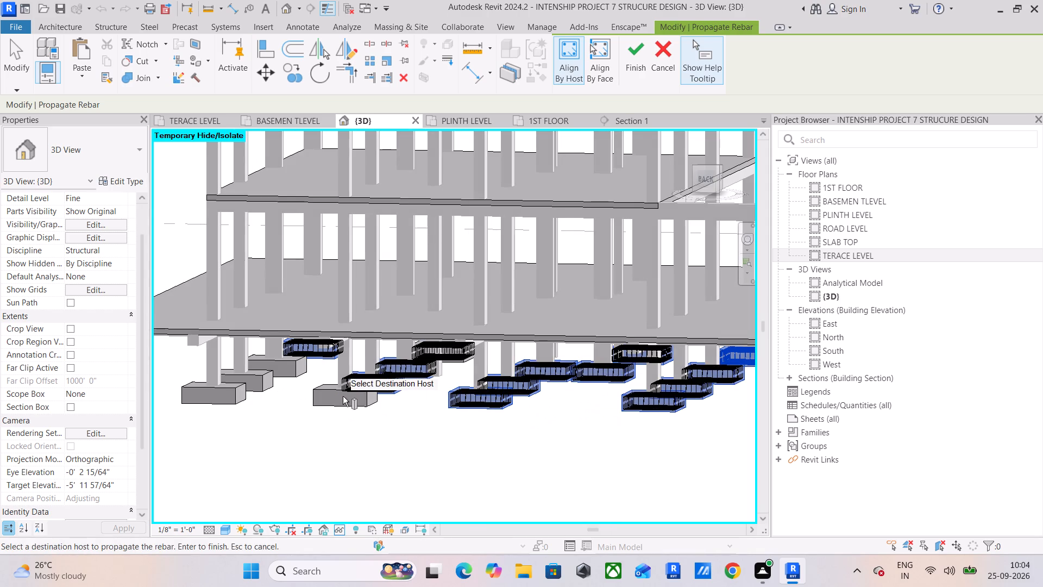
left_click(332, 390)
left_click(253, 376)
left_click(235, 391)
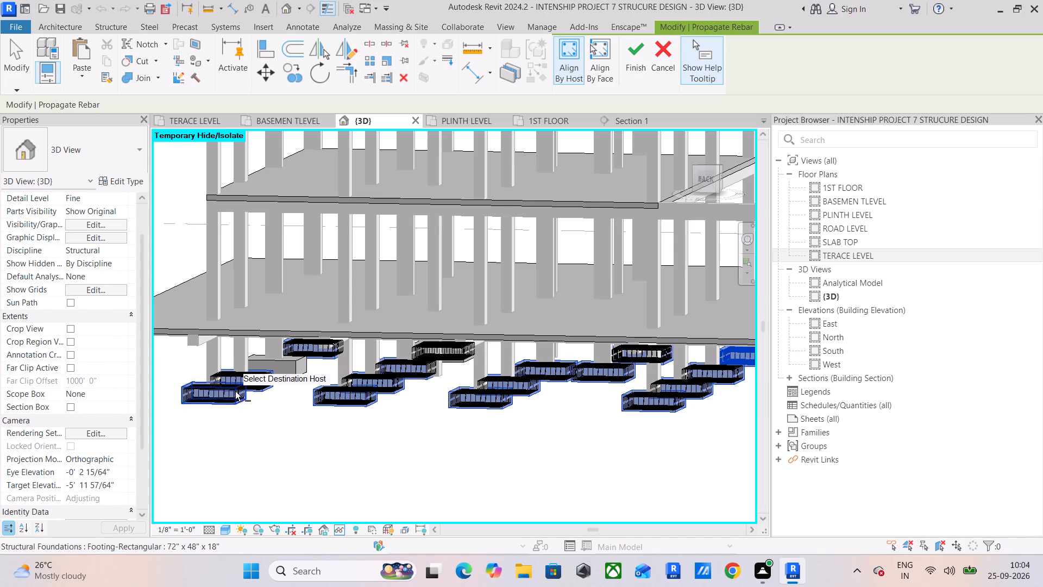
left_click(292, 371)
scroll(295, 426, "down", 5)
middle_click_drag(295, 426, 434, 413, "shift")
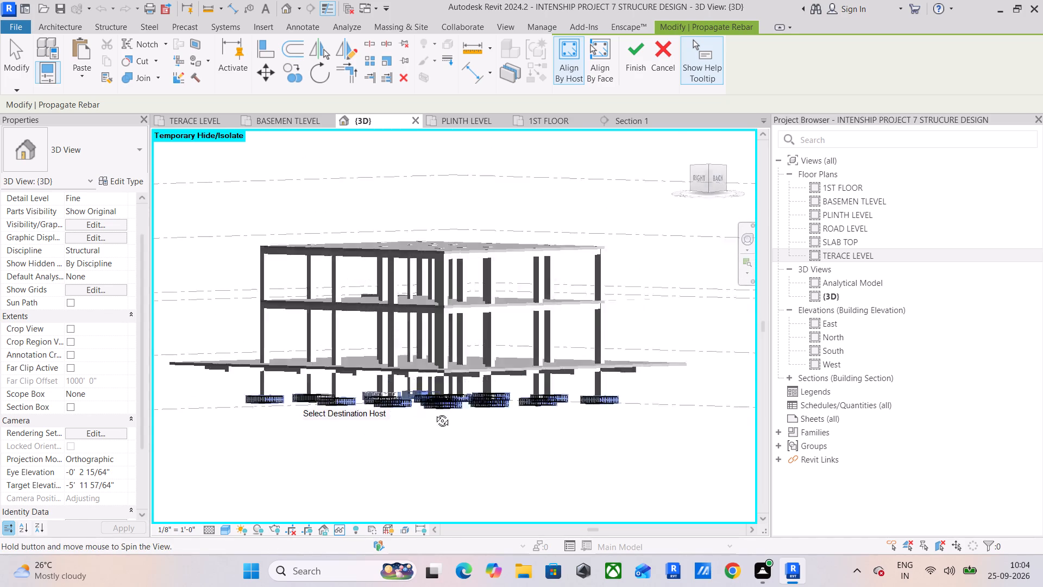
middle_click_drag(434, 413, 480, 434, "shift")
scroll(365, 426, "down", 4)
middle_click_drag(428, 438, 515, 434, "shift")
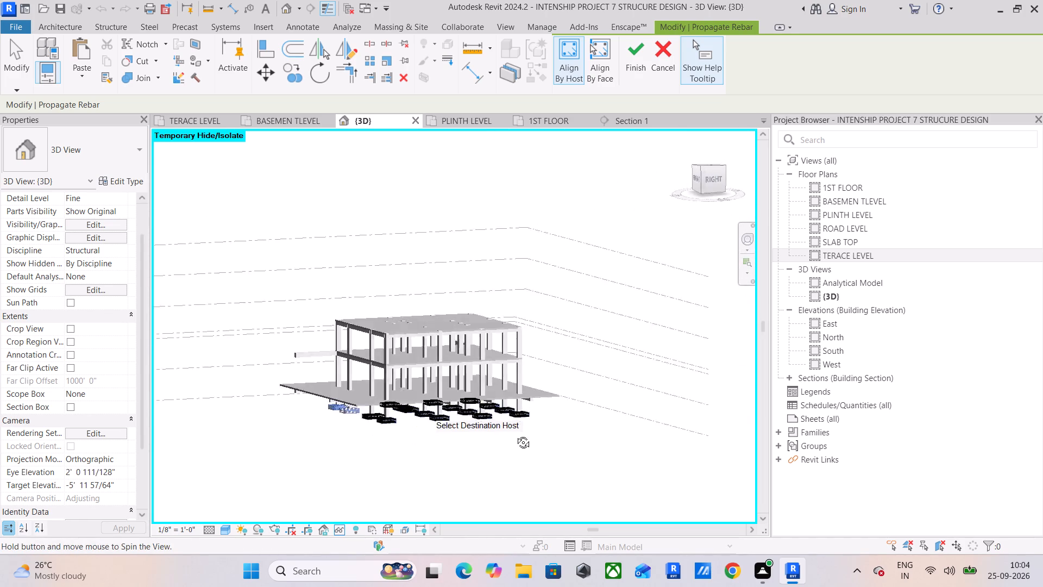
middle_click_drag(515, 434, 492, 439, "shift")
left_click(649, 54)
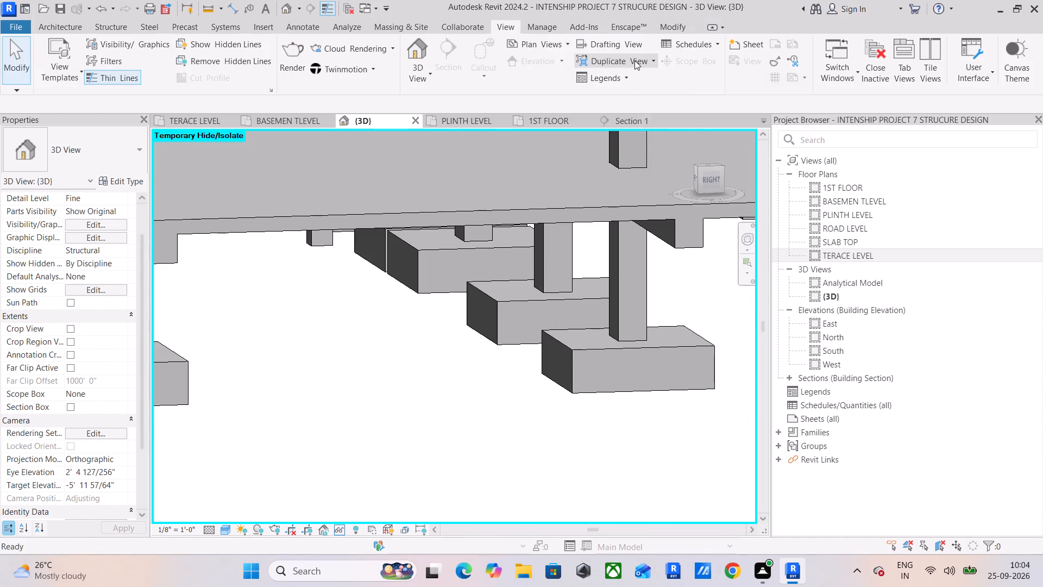
Restart Propagate Rebar from the grid 1 footing, aligned by host, adding the nearest left-side and inner footings as destinations.
scroll(595, 290, "down", 5)
scroll(580, 363, "down", 3)
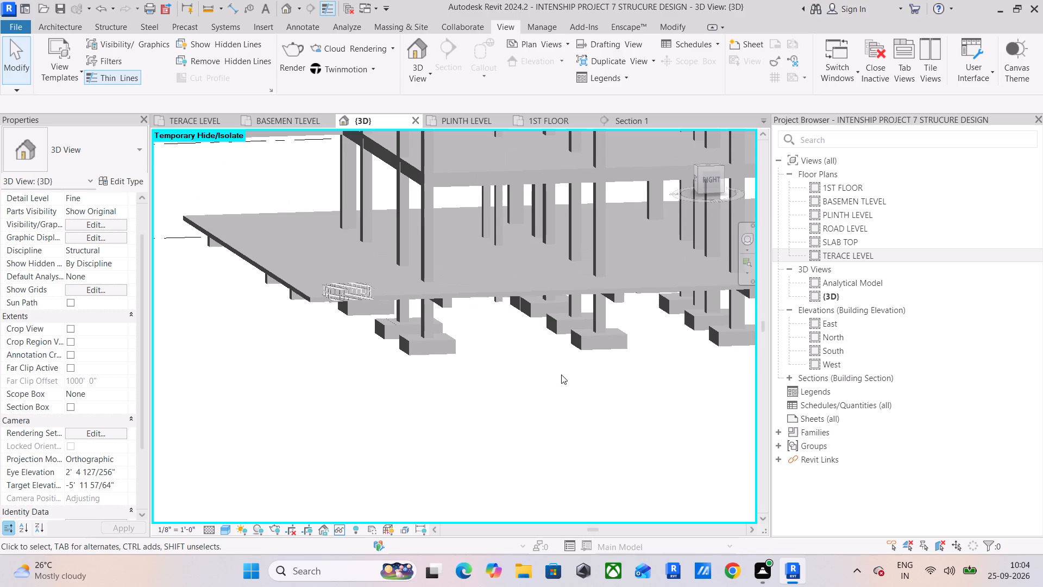
middle_click_drag(411, 367, 663, 361, "shift")
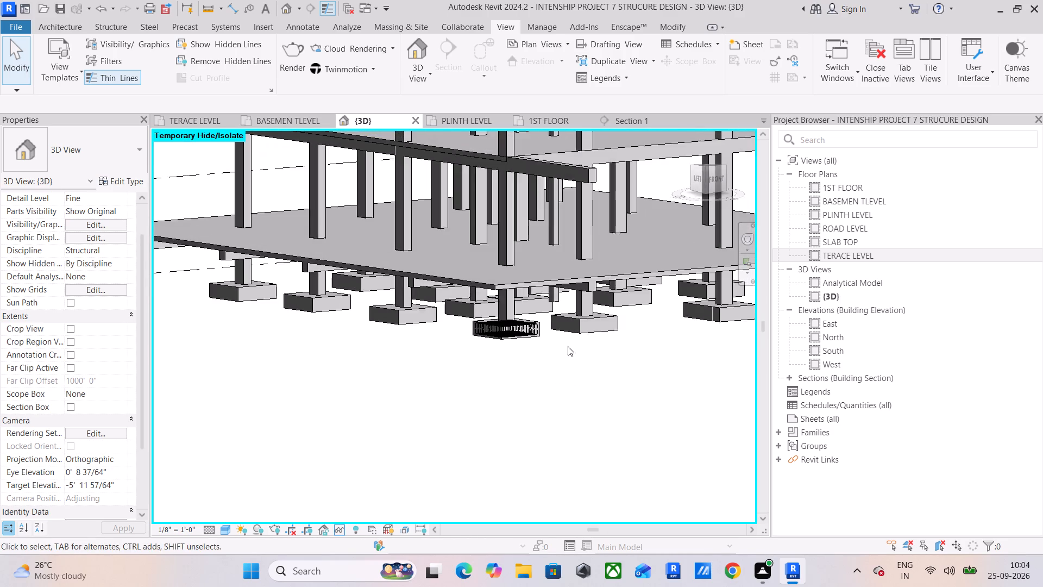
scroll(468, 317, "up", 14)
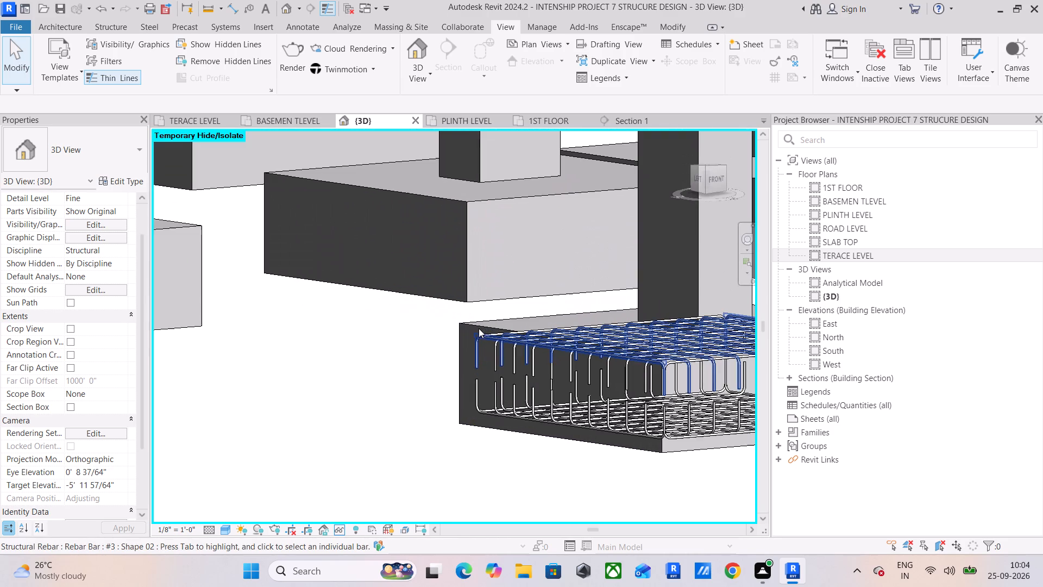
left_click(469, 328)
scroll(561, 254, "down", 5)
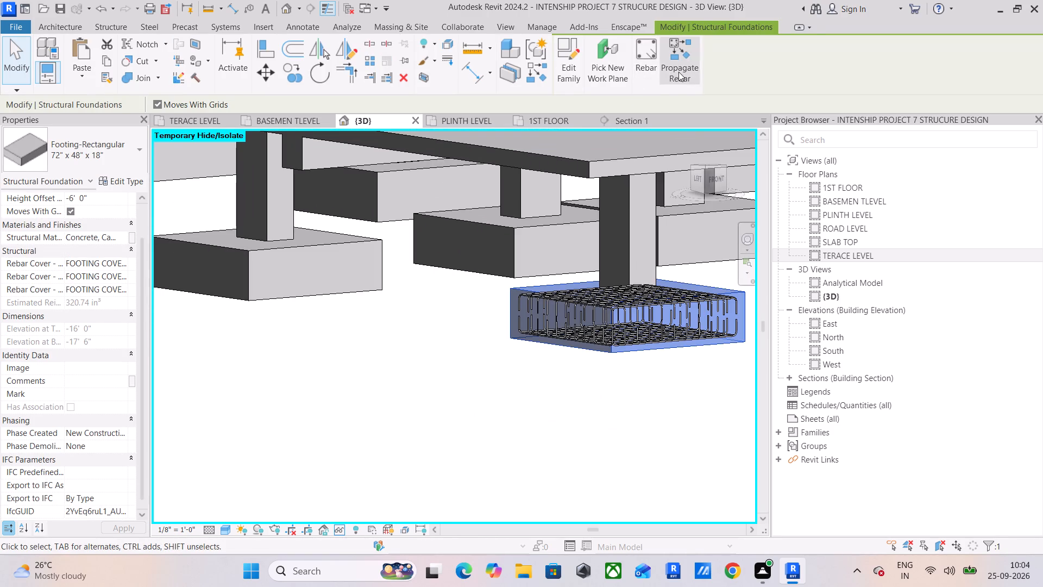
left_click(678, 72)
left_click(512, 239)
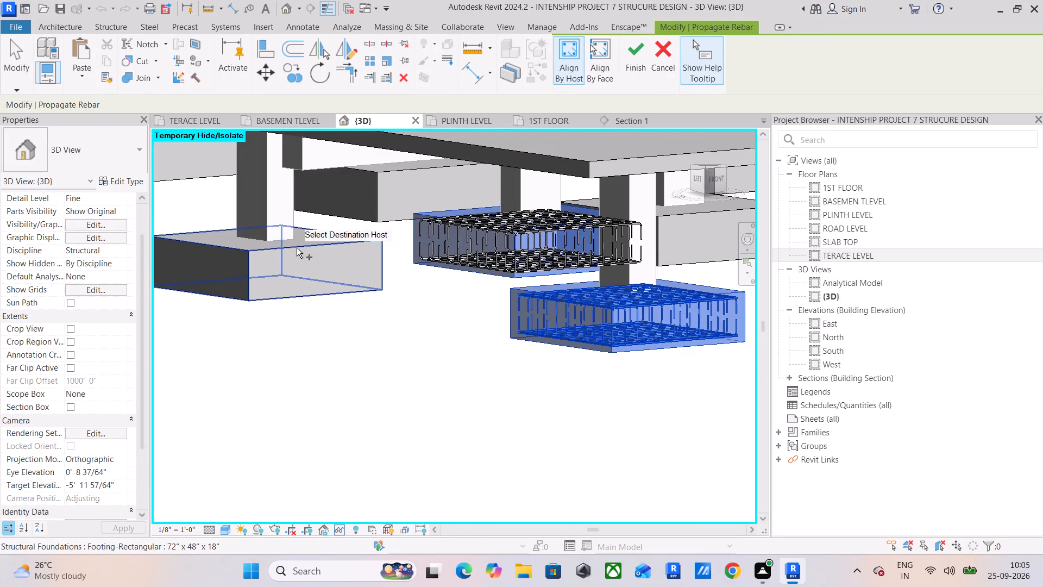
left_click(297, 248)
scroll(393, 293, "down", 4)
left_click(376, 238)
left_click(381, 233)
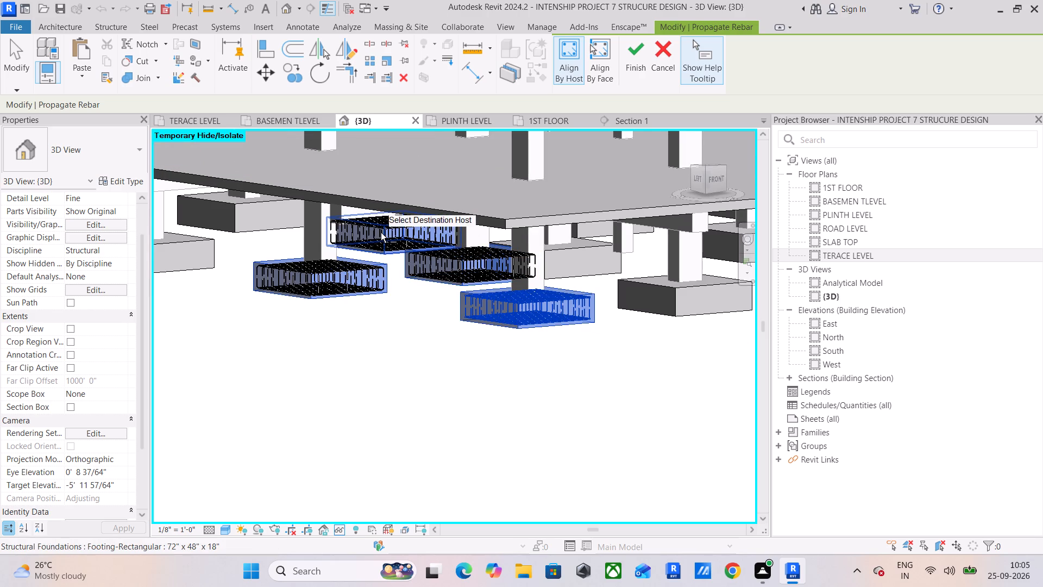
Add the remaining front footings and the inner footings behind them as destinations for the propagated rebar.
left_click(588, 249)
left_click(654, 288)
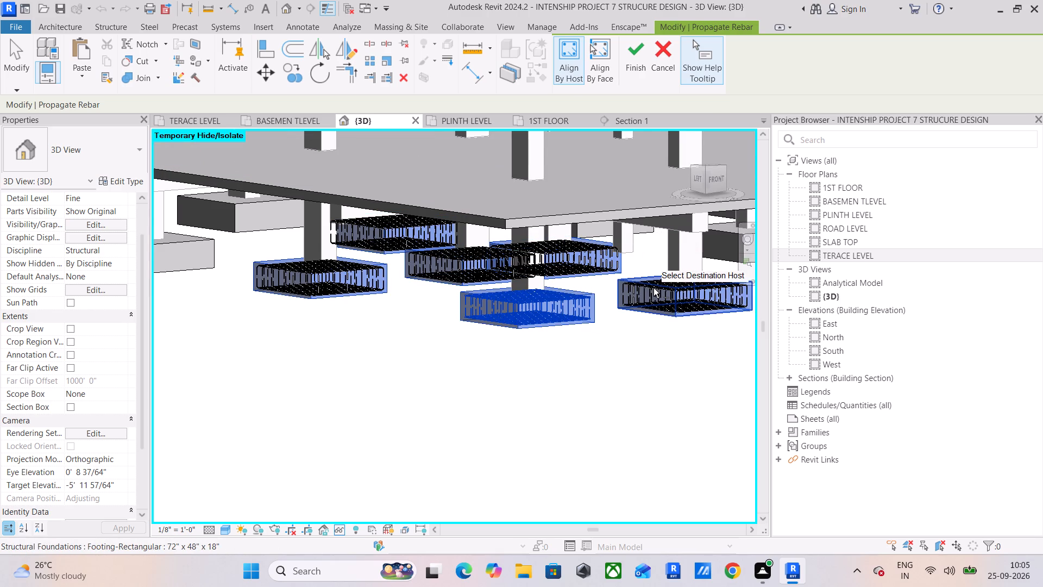
scroll(654, 288, "down", 5)
middle_click_drag(649, 291, 398, 314)
left_click(472, 285)
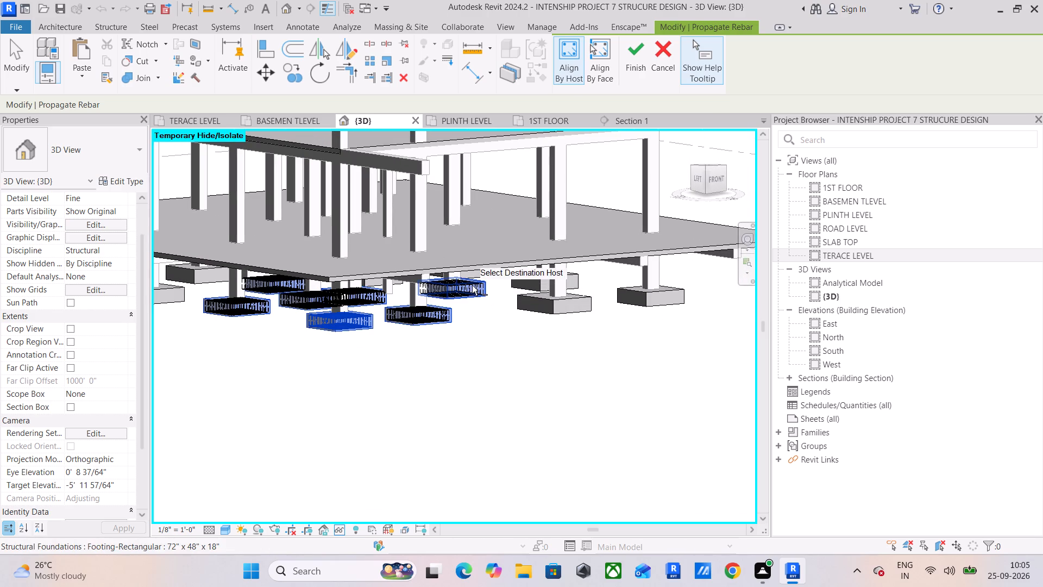
left_click(541, 300)
left_click(645, 293)
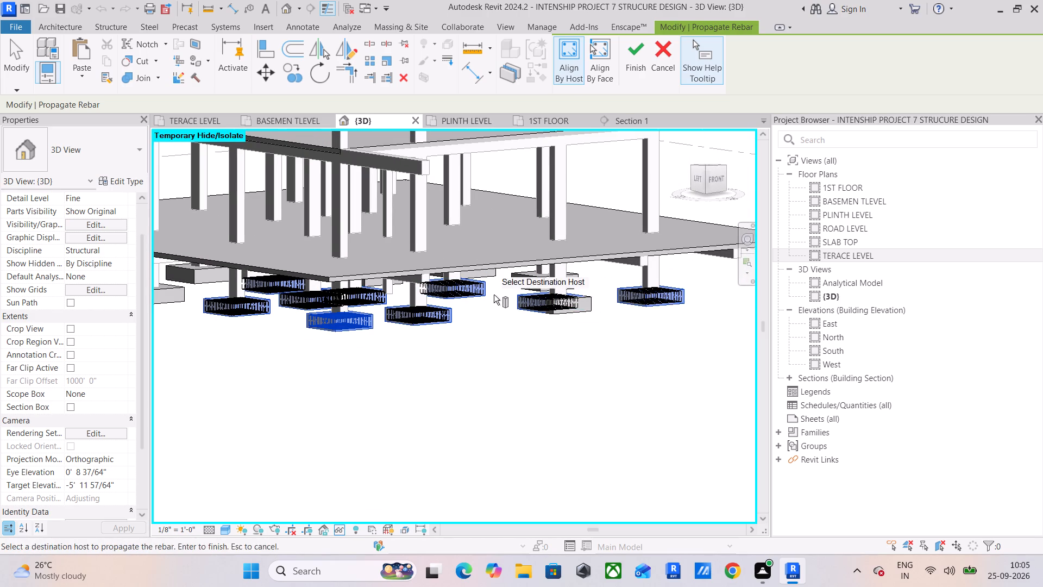
scroll(499, 292, "up", 4)
left_click(544, 261)
left_click(480, 263)
Add the next left-side footing, the back-left corner footing and the adjacent back-row footing as destinations.
scroll(463, 341, "down", 2)
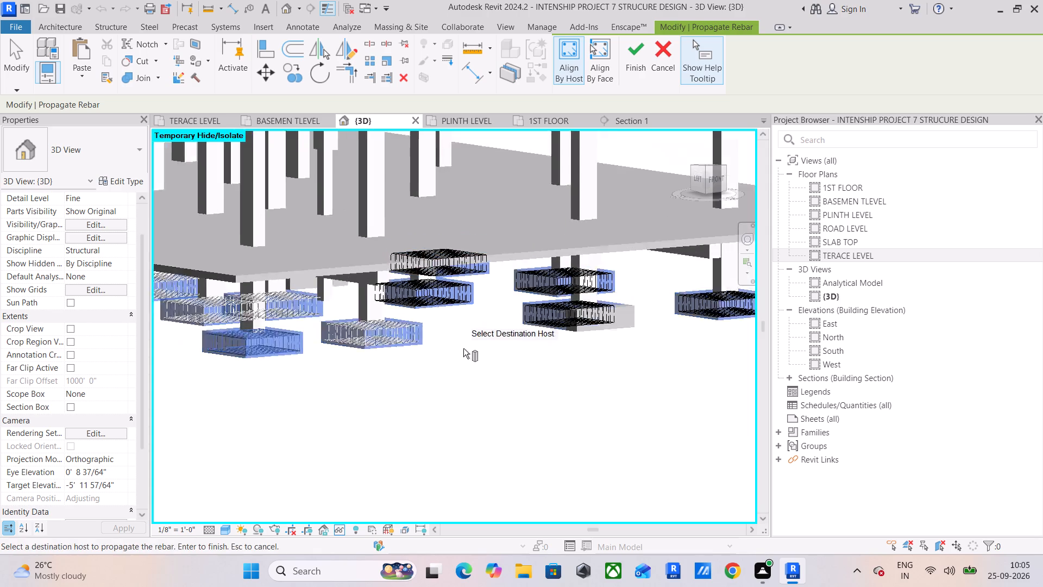
scroll(463, 348, "down", 3)
left_click(183, 332)
middle_click_drag(208, 376, 309, 385, "shift")
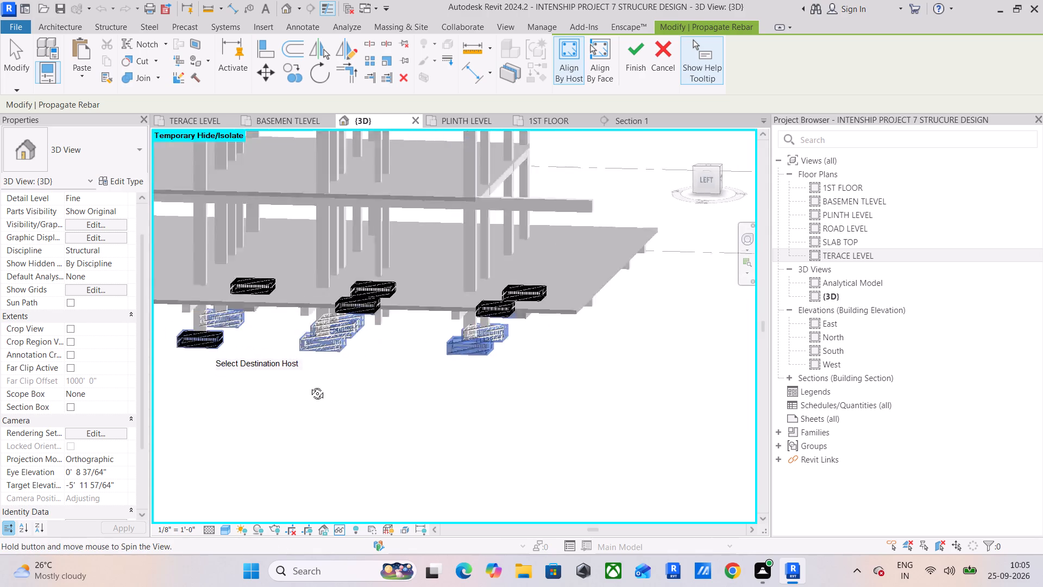
middle_click_drag(309, 385, 502, 380, "shift")
left_click(455, 361)
left_click(330, 358)
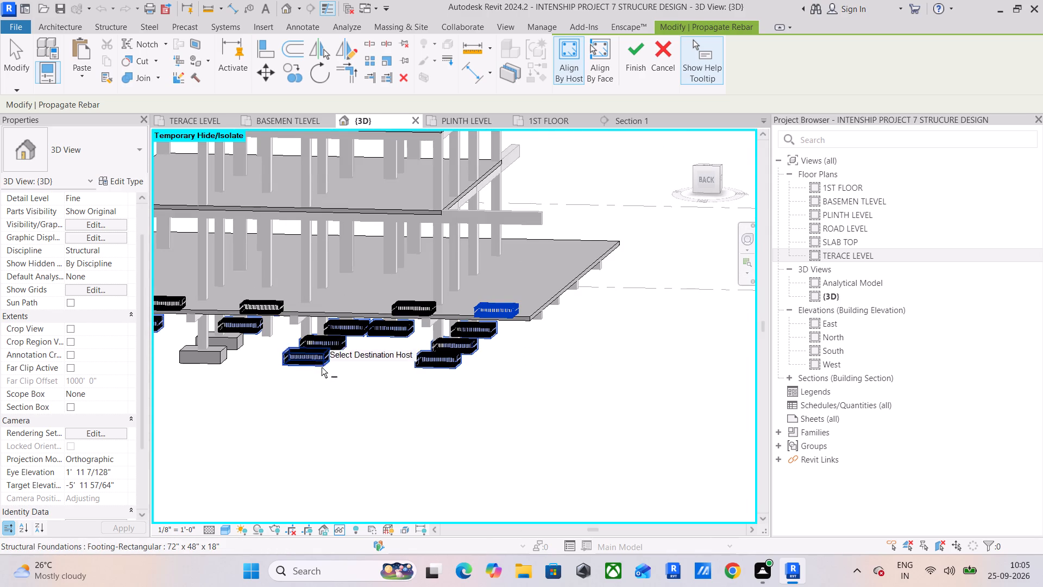
Add the remaining inner and back-row footings as destinations and finish propagating the rebar.
middle_click_drag(333, 370, 527, 379)
scroll(420, 357, "up", 3)
left_click(431, 346)
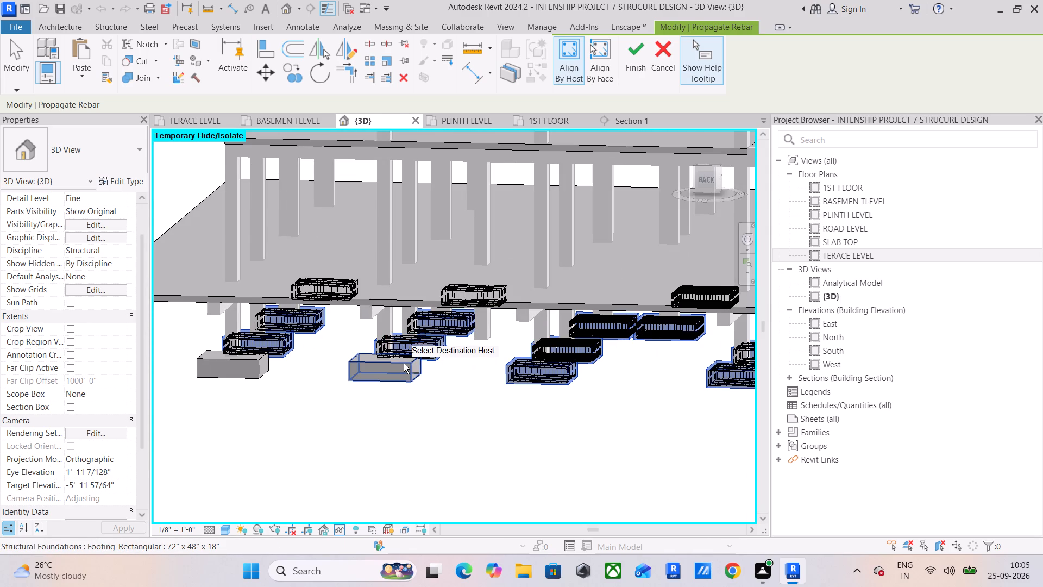
left_click(404, 364)
left_click(400, 369)
left_click(441, 347)
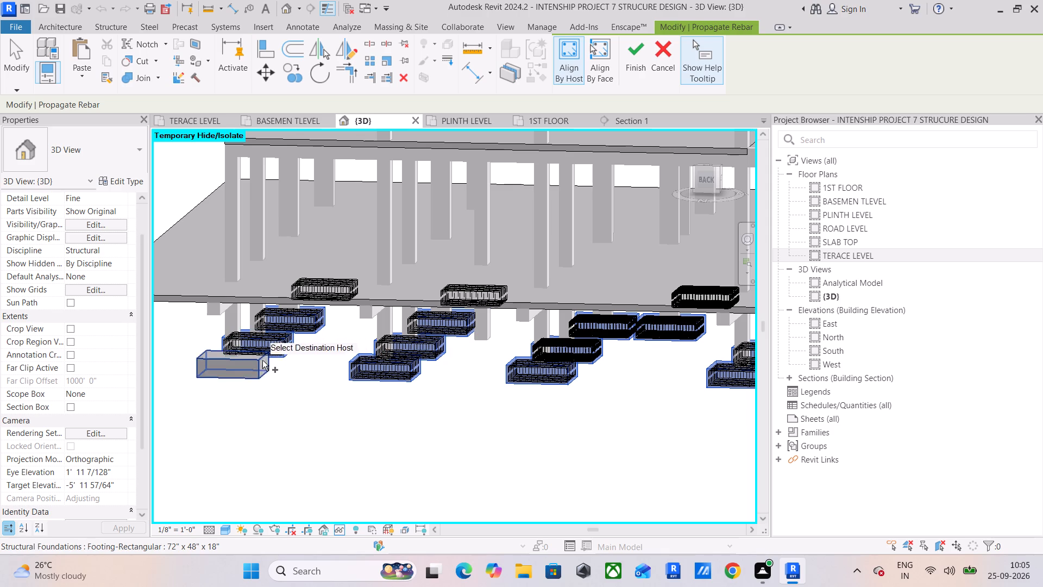
left_click(257, 364)
middle_click_drag(321, 422, 488, 424, "shift")
scroll(489, 420, "down", 5)
middle_click_drag(485, 432, 631, 407, "shift")
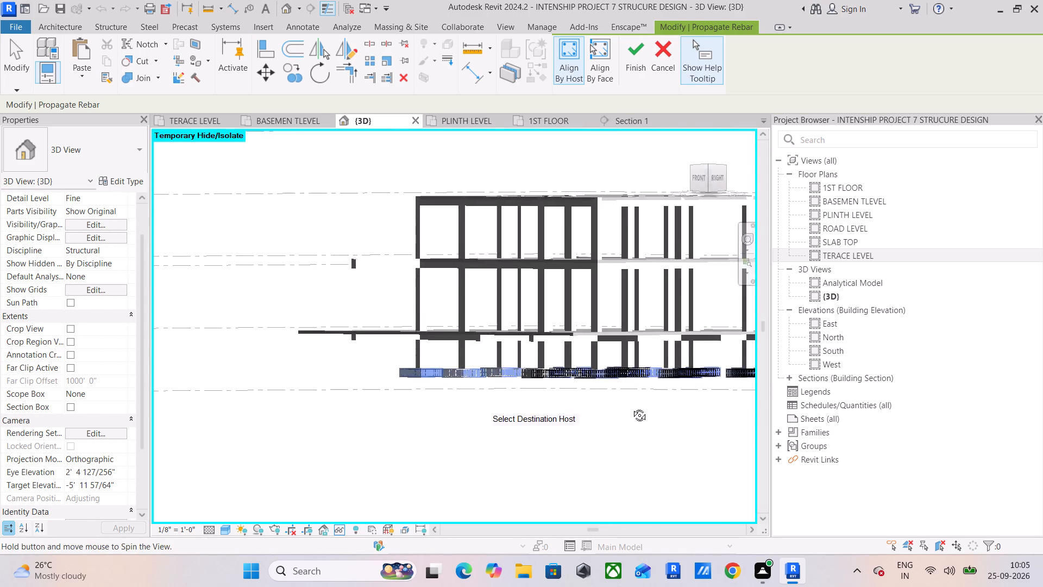
middle_click_drag(631, 407, 659, 411, "shift")
left_click(633, 73)
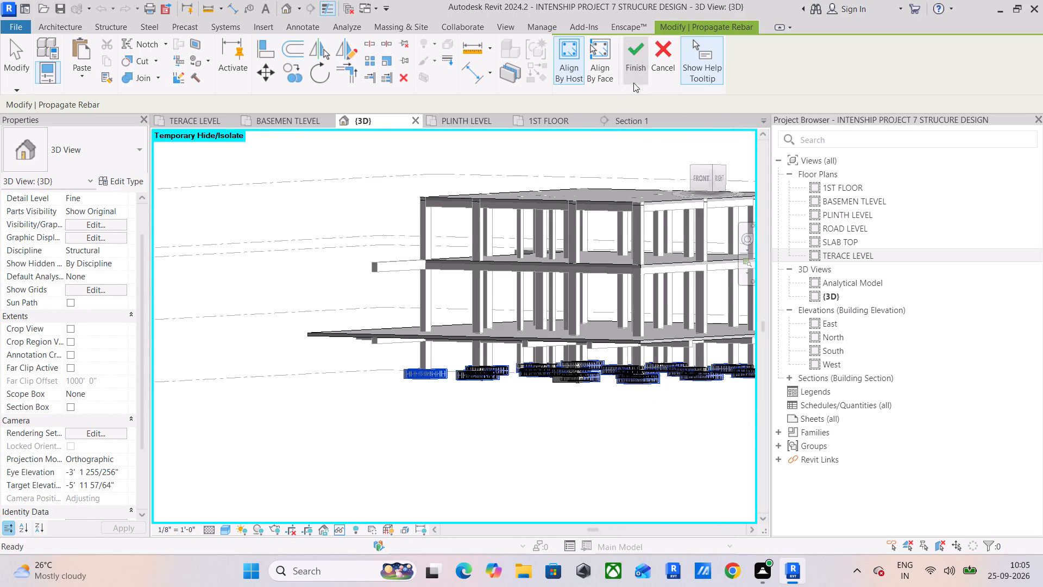
Examine the propagated footing rebar from several angles in the {3D} view and close up in Section 1.
middle_click_drag(517, 353, 562, 403, "shift")
middle_click_drag(586, 415, 363, 344)
middle_click_drag(359, 358, 562, 344, "shift")
left_click_drag(572, 374, 573, 381)
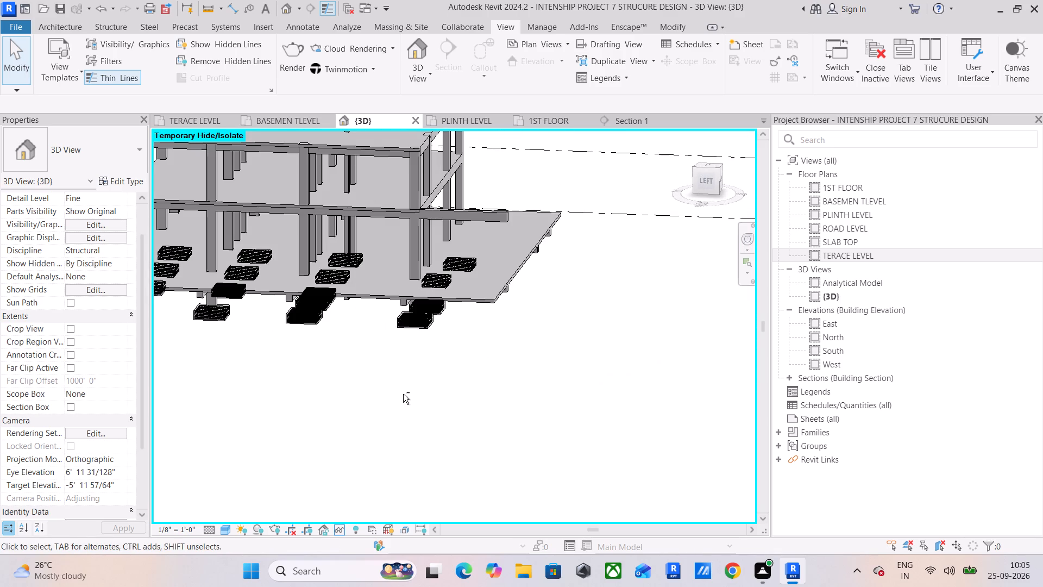
middle_click_drag(403, 394, 234, 350, "shift")
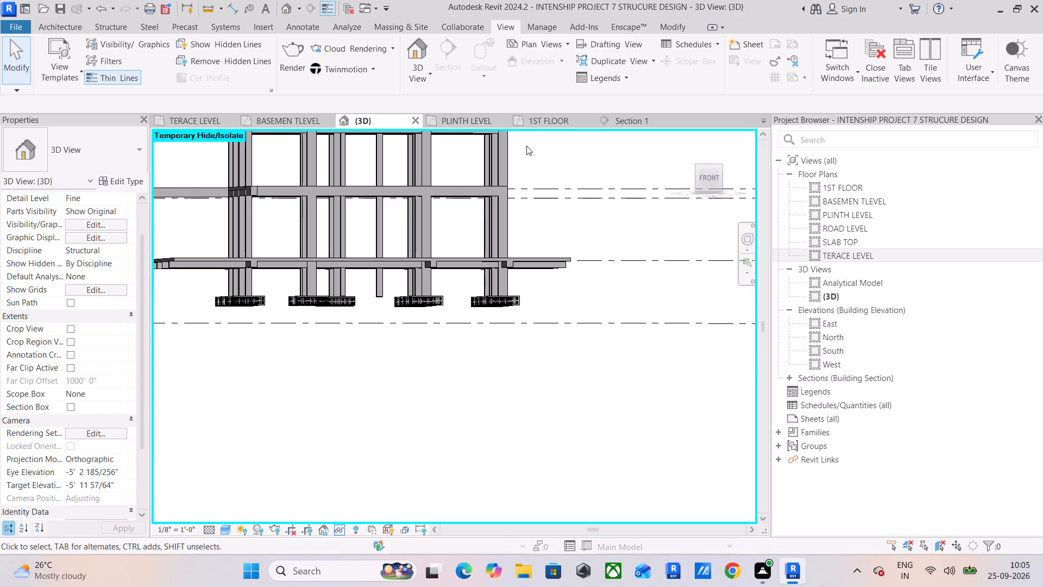
left_click(620, 122)
scroll(377, 336, "up", 3)
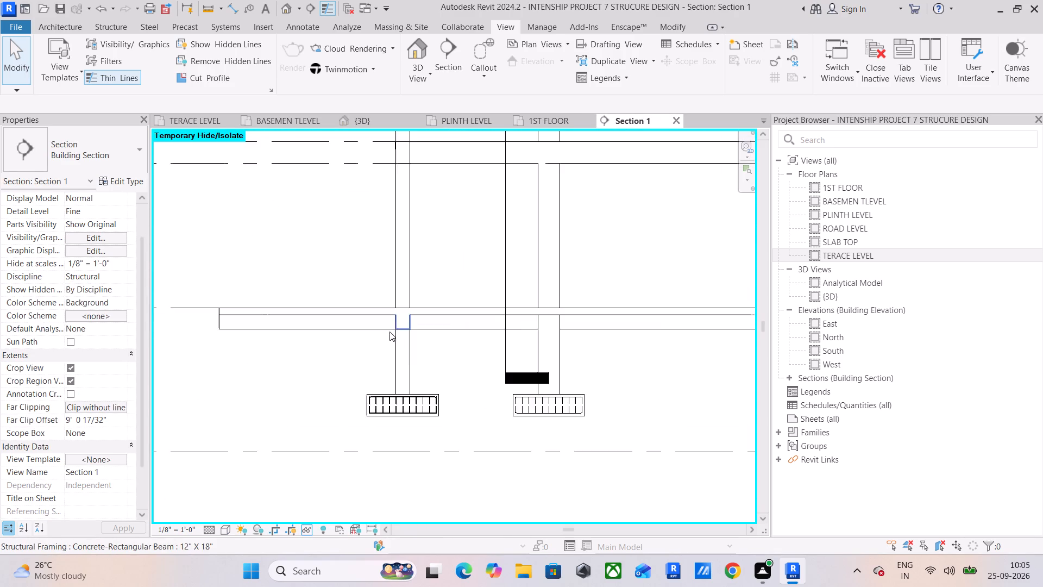
scroll(389, 332, "up", 7)
middle_click_drag(399, 338, 388, 282)
scroll(400, 349, "up", 4)
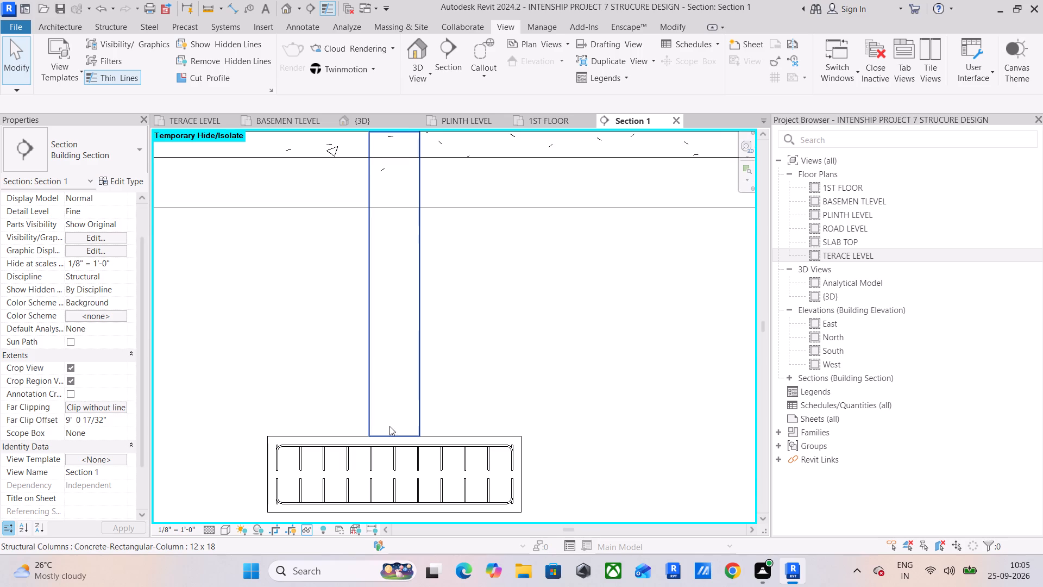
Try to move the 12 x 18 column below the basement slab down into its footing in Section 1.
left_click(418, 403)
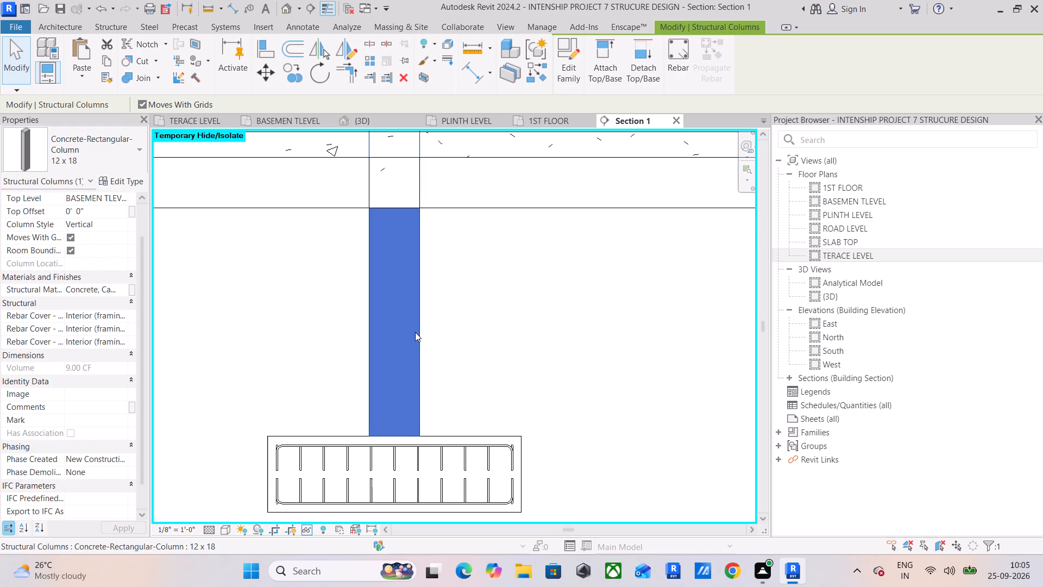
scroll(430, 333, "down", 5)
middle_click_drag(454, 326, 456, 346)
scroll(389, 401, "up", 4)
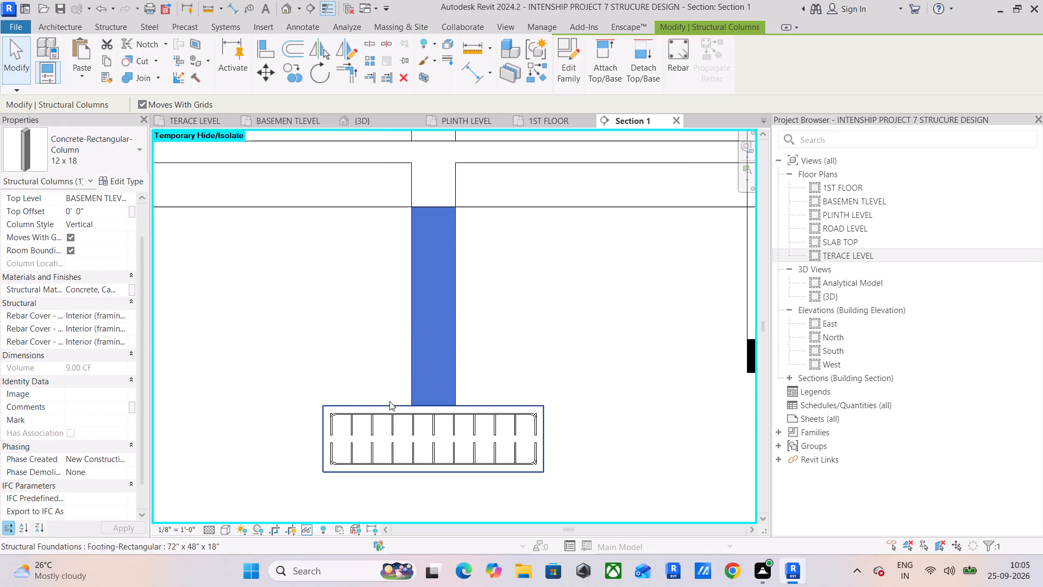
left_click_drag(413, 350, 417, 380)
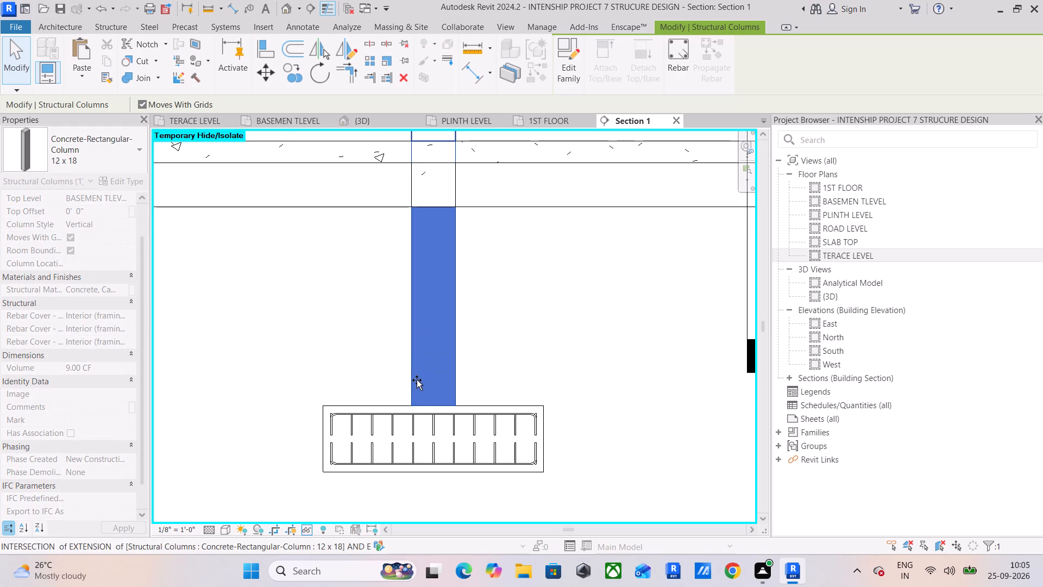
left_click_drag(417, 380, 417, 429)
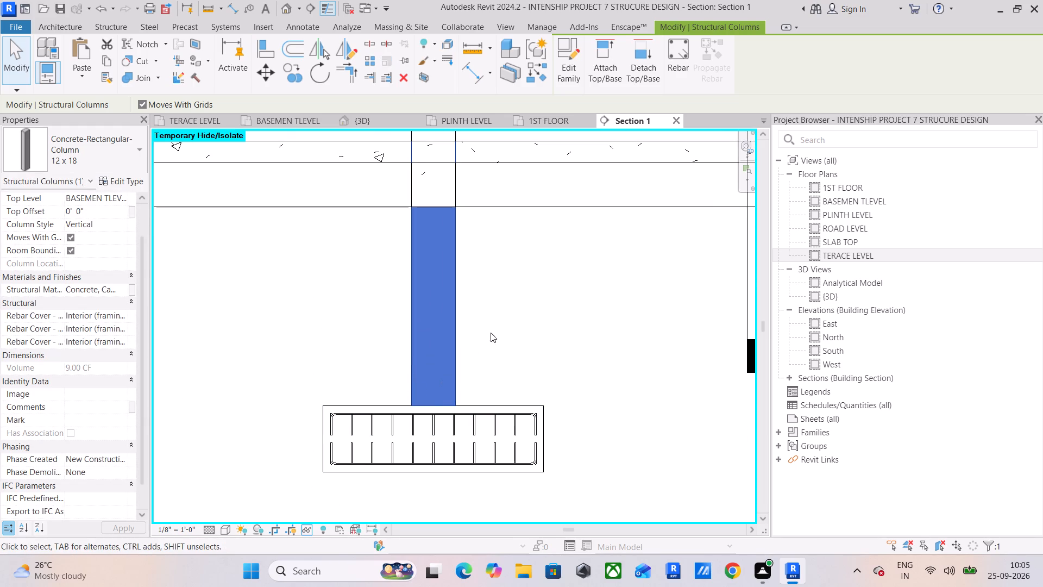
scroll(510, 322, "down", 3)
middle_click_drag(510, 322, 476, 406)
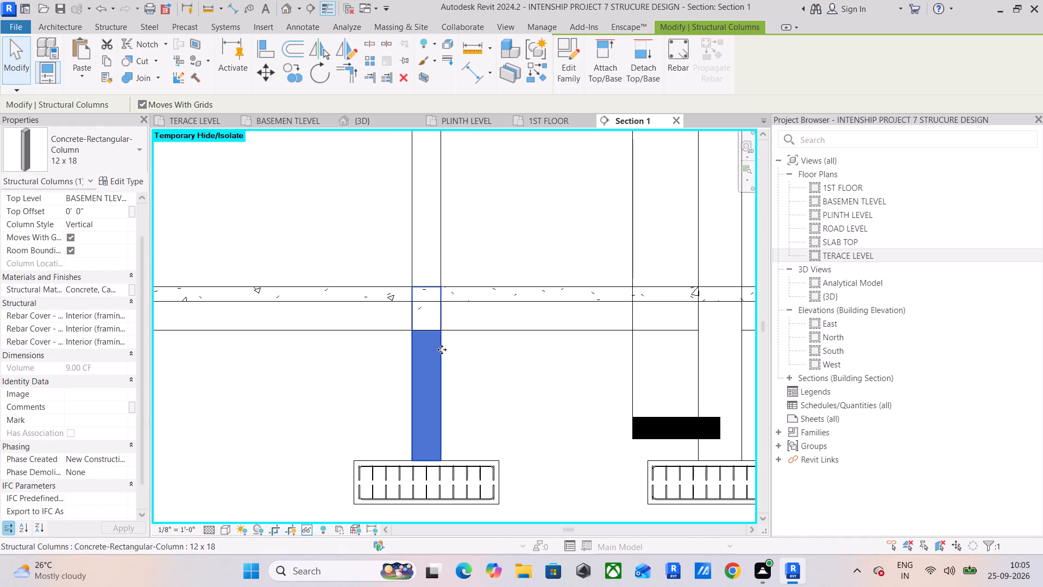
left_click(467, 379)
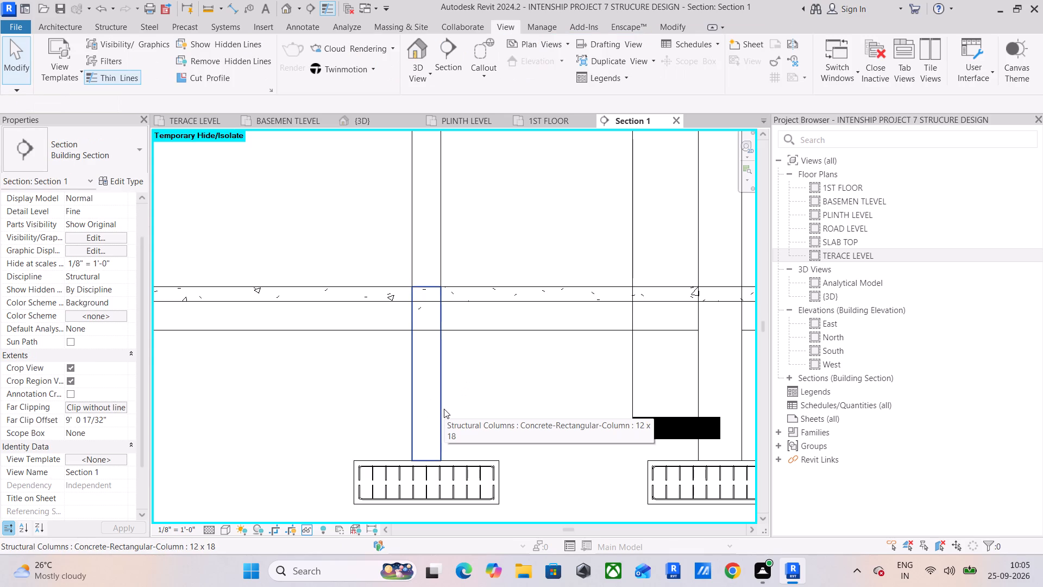
Add a rebar cover setting named COLUMN COVER with a 1.5" cover distance.
scroll(444, 409, "up", 5)
middle_click_drag(444, 409, 448, 307)
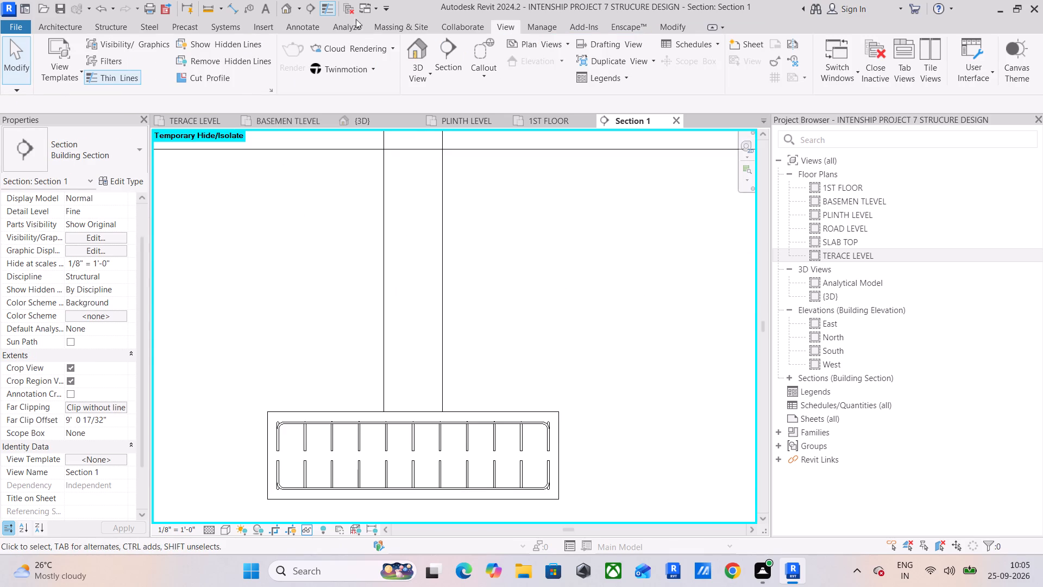
left_click(74, 29)
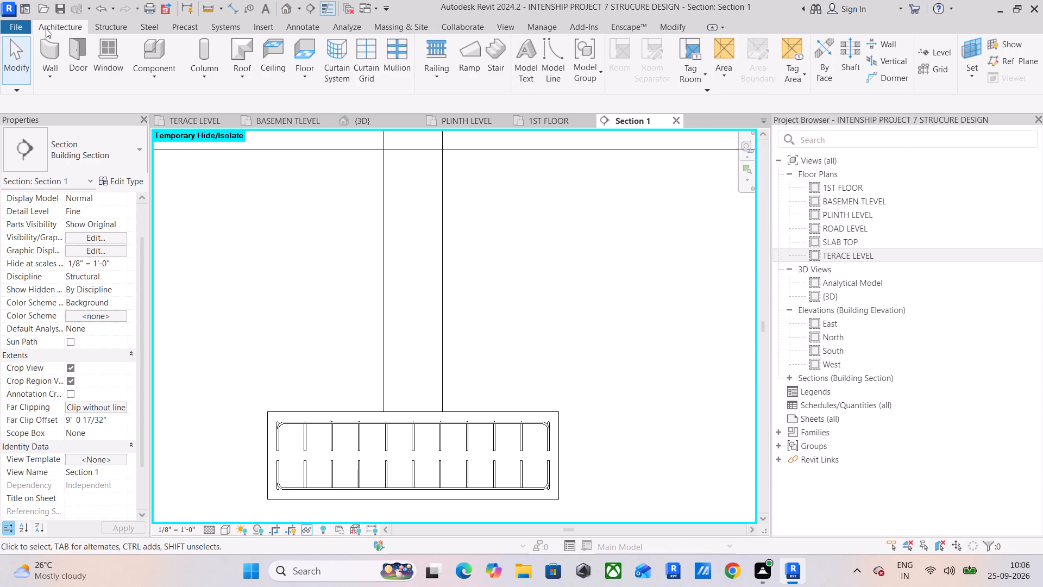
left_click(116, 29)
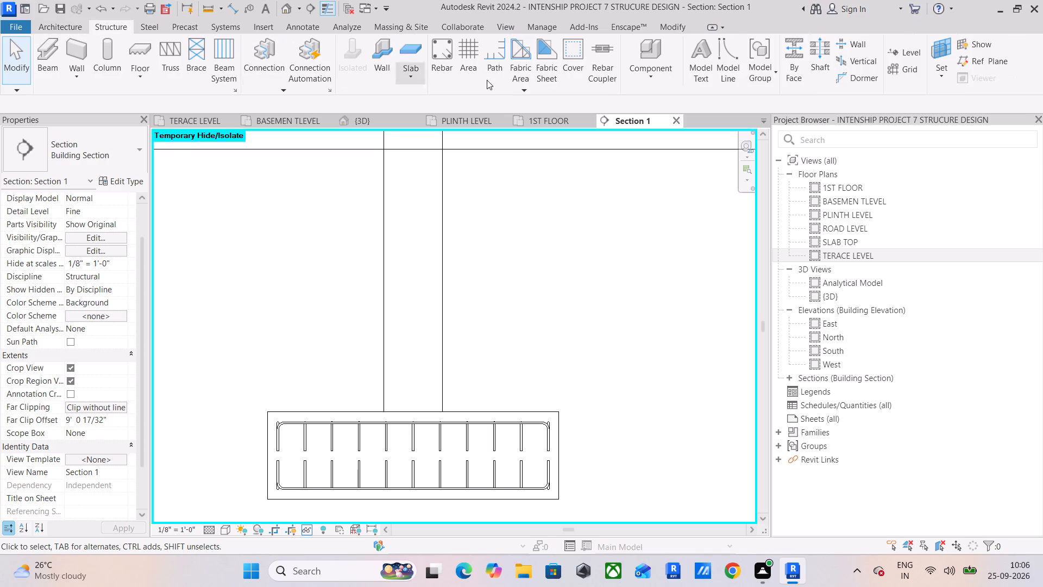
left_click(582, 70)
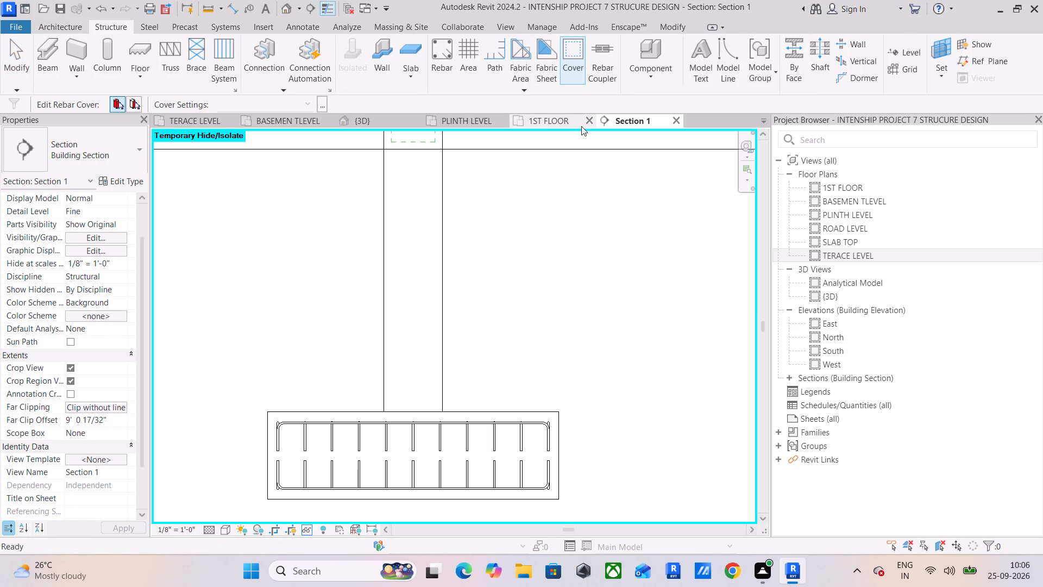
left_click(325, 105)
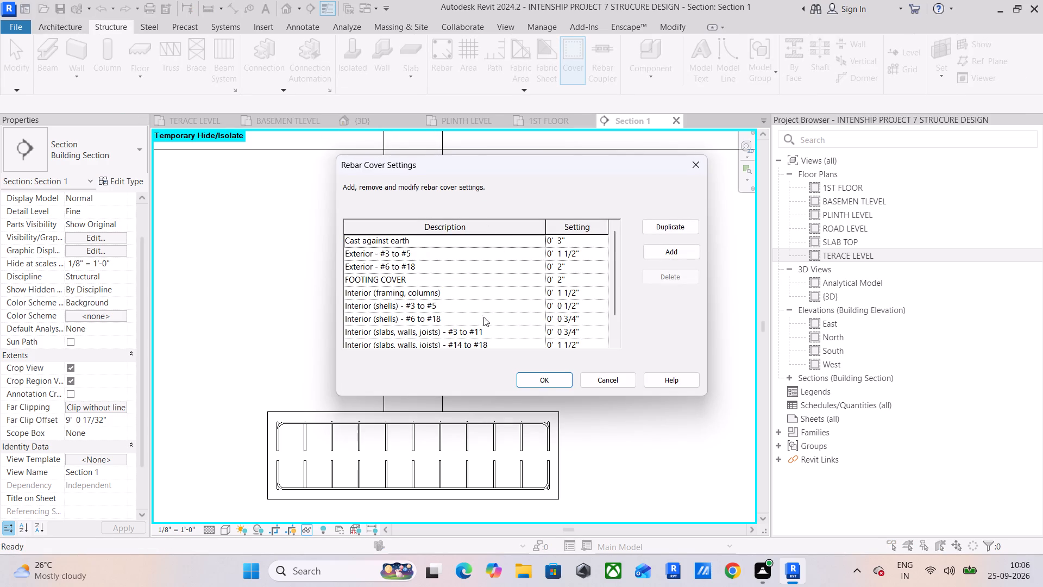
left_click(668, 246)
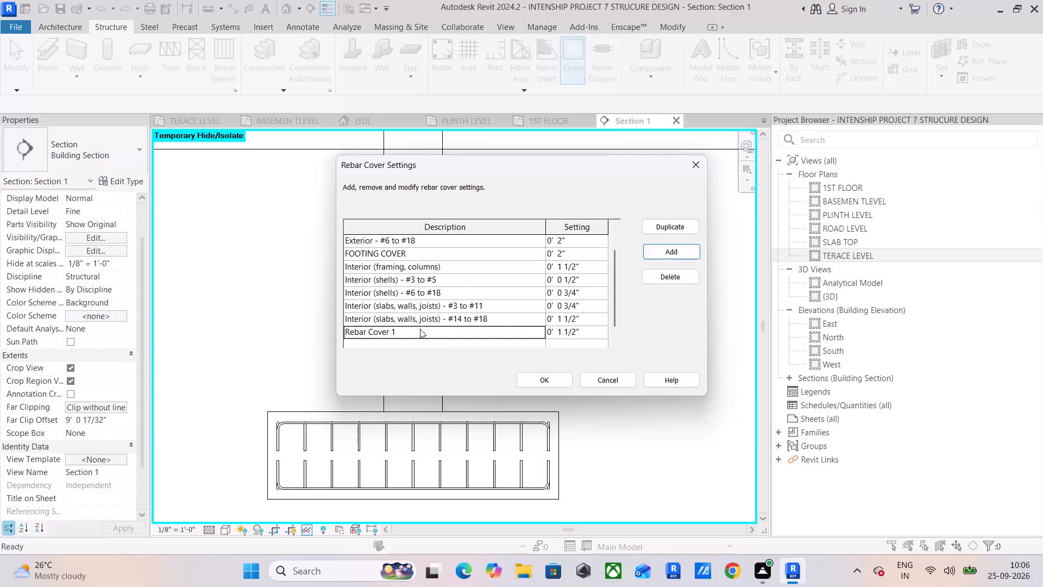
left_click(420, 329)
type("COLUMN COVER")
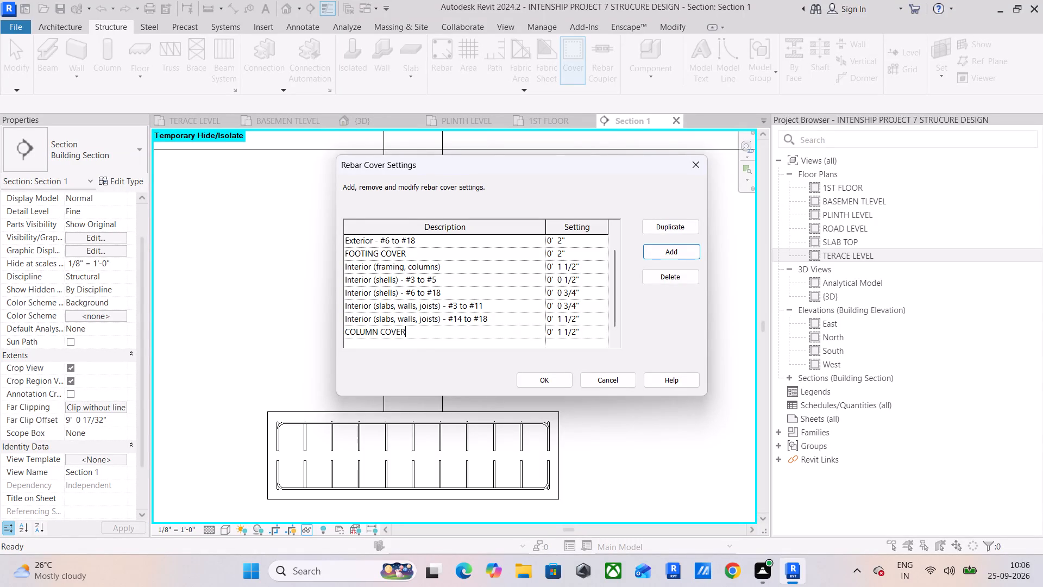
left_click(597, 332)
key("1")
type(".5\"")
key("Return")
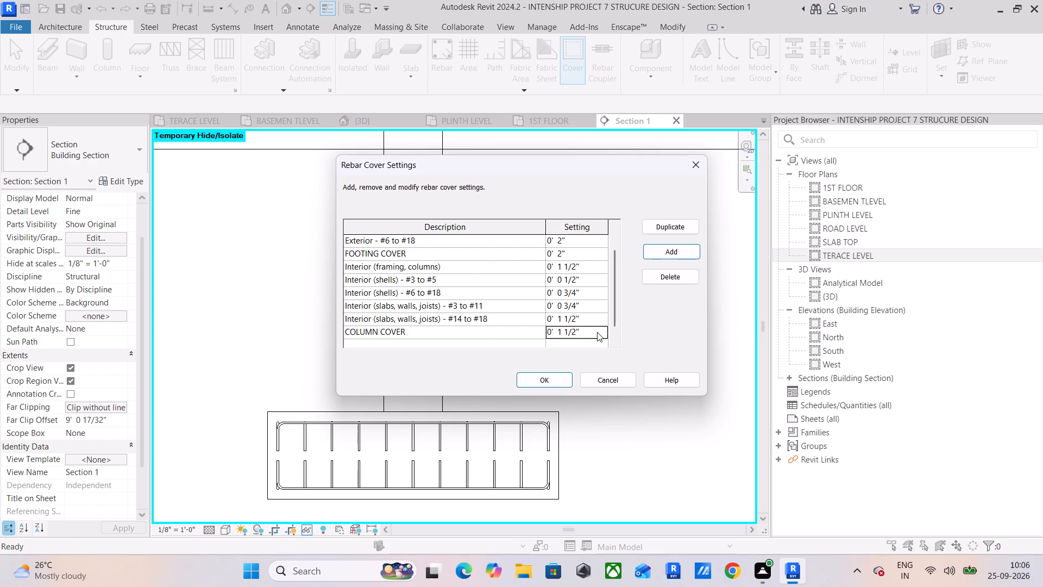
left_click(523, 384)
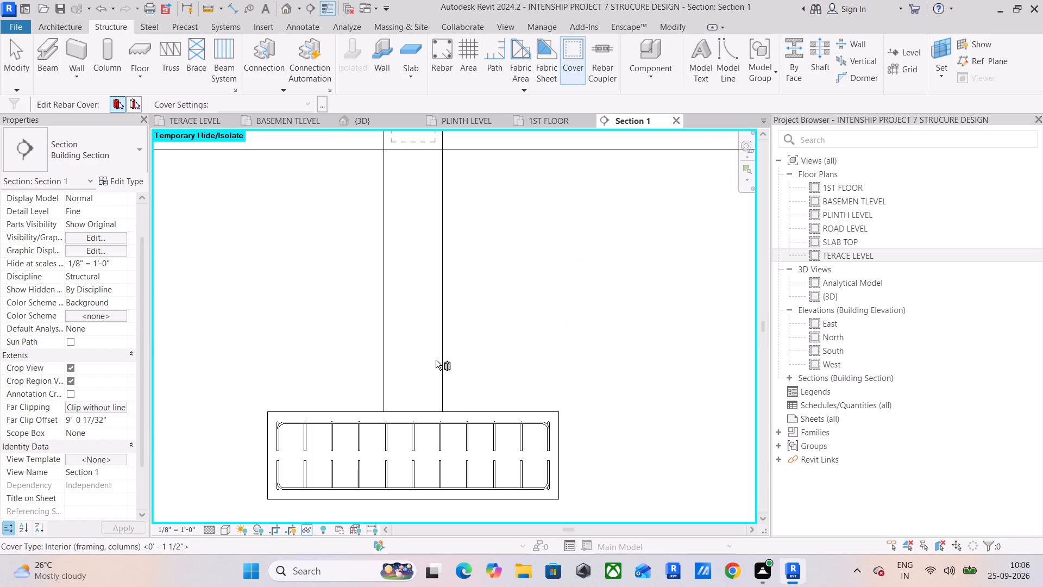
Assign the COLUMN COVER setting to the column between the footing and the basement slab.
left_click(438, 346)
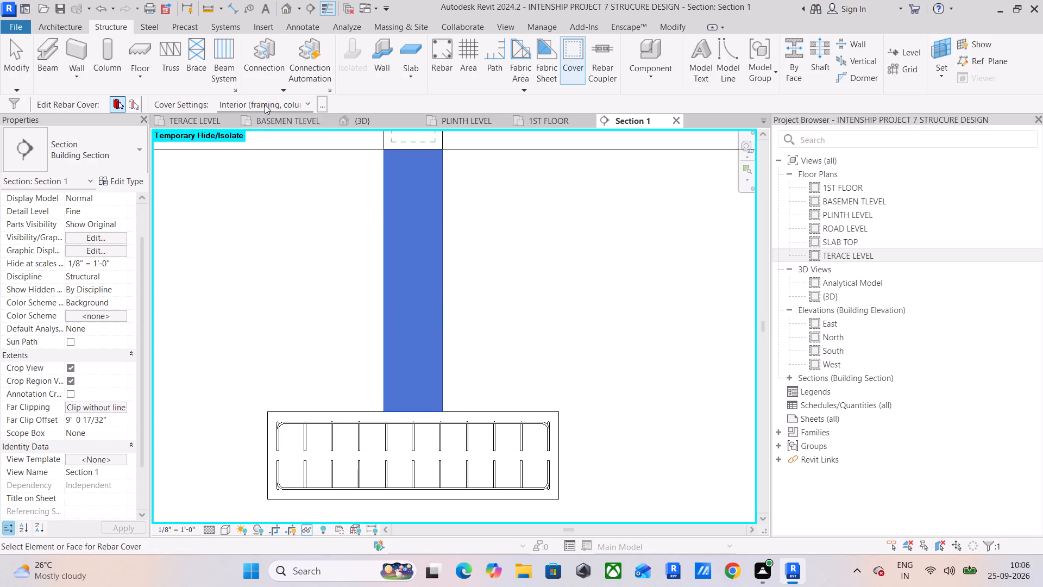
left_click(263, 105)
left_click(273, 127)
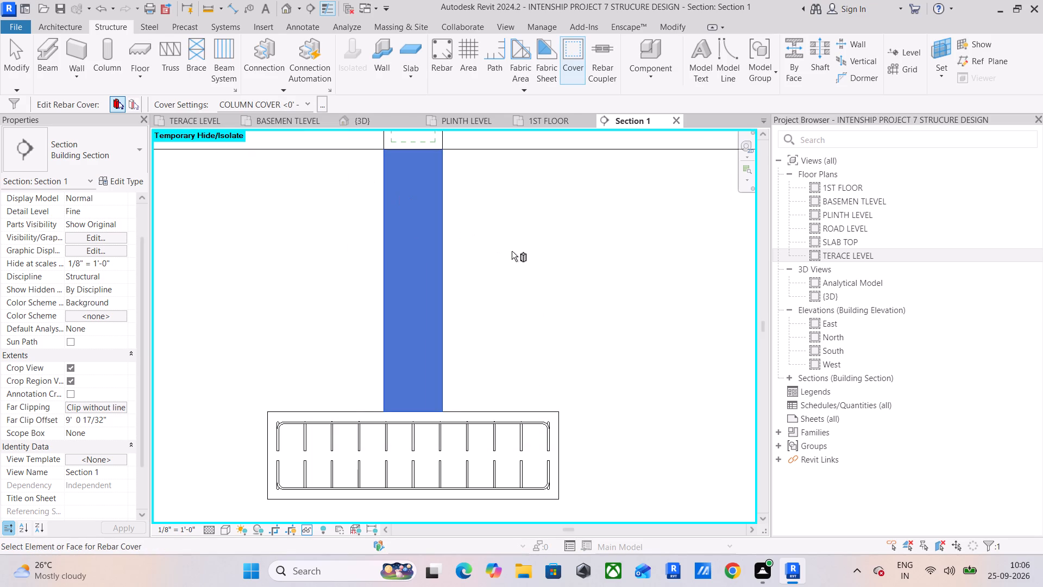
left_click(512, 251)
scroll(512, 251, "down", 3)
middle_click_drag(512, 251, 511, 391)
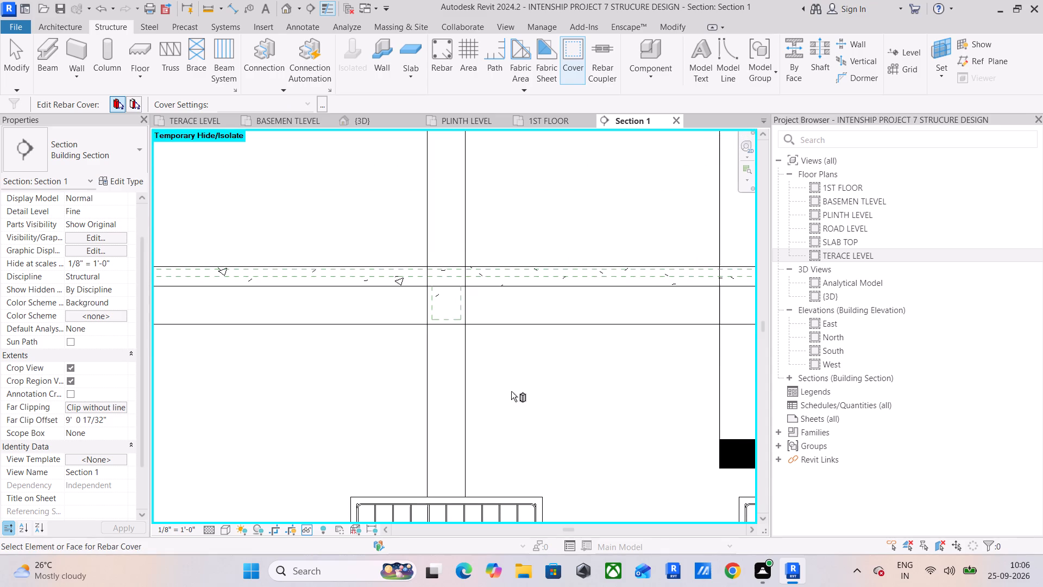
scroll(425, 314, "up", 4)
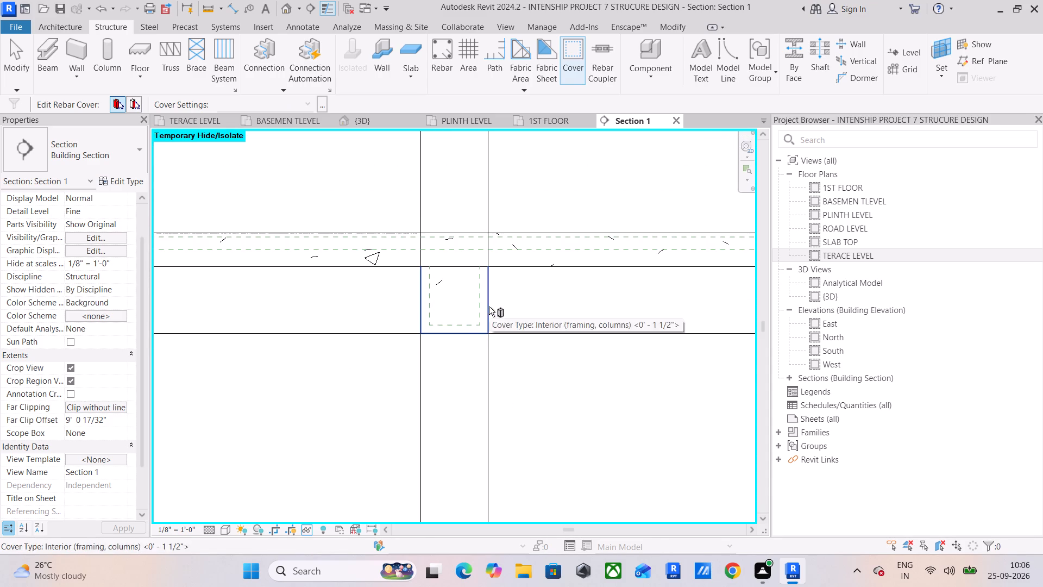
key("Escape")
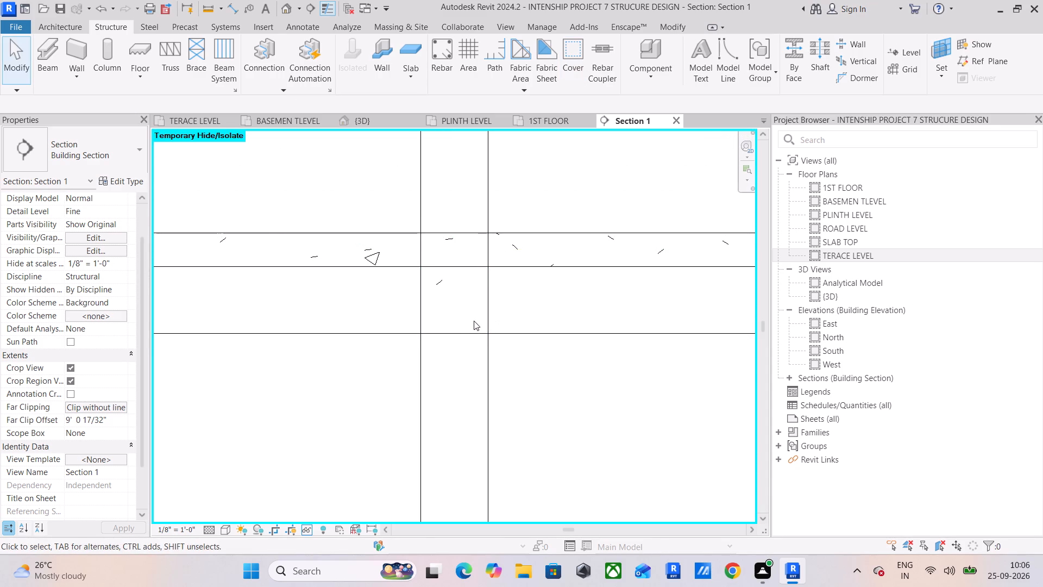
key("Escape")
key("Escape")
Start placing #3 rebar with straight shape 00 in the column, using the far cover reference and perpendicular-to-cover orientation.
scroll(491, 370, "down", 3)
middle_click_drag(491, 370, 548, 297)
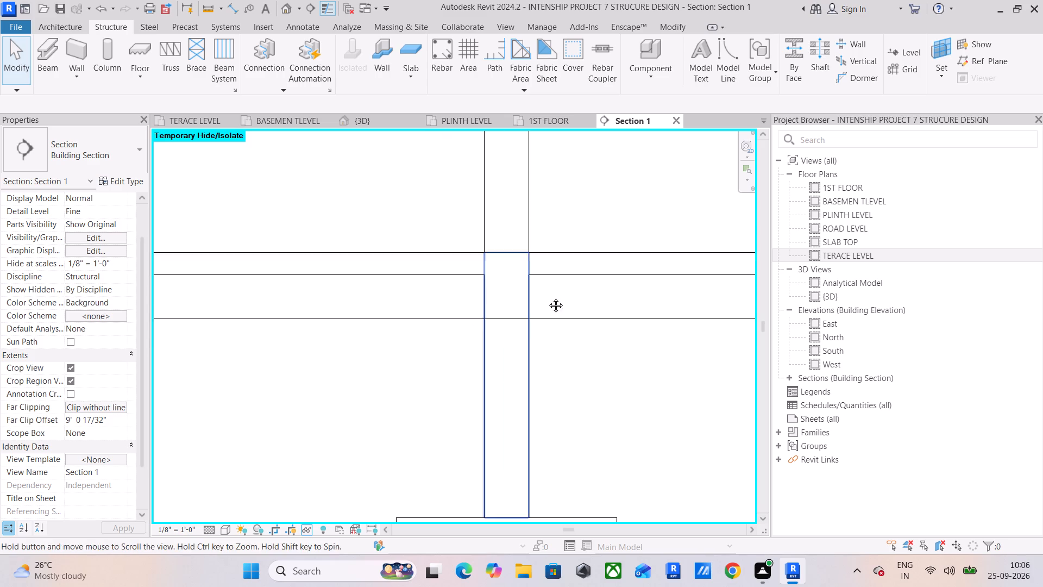
middle_click_drag(548, 297, 549, 284)
left_click(448, 57)
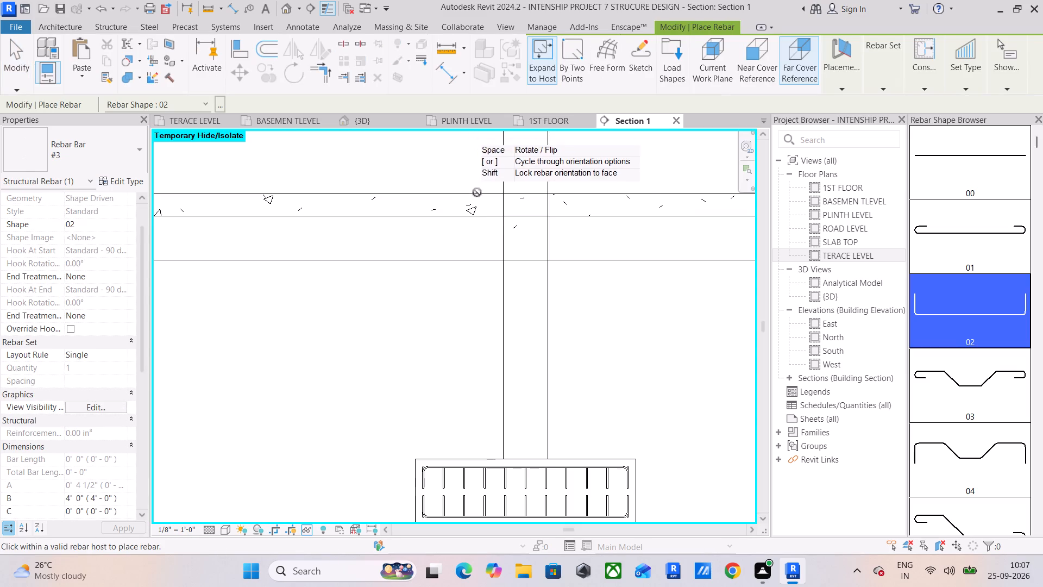
left_click(948, 170)
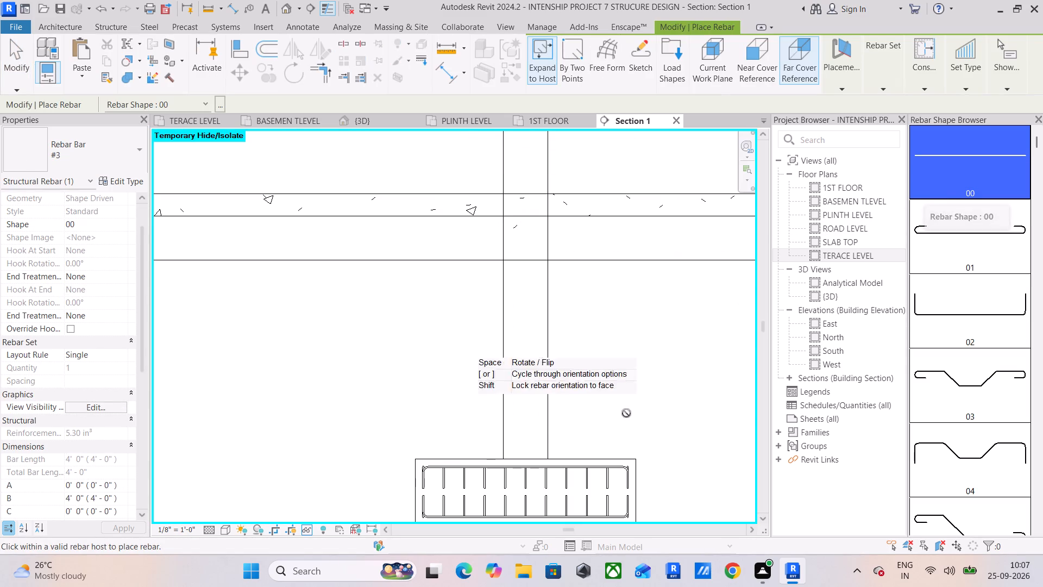
left_click(720, 69)
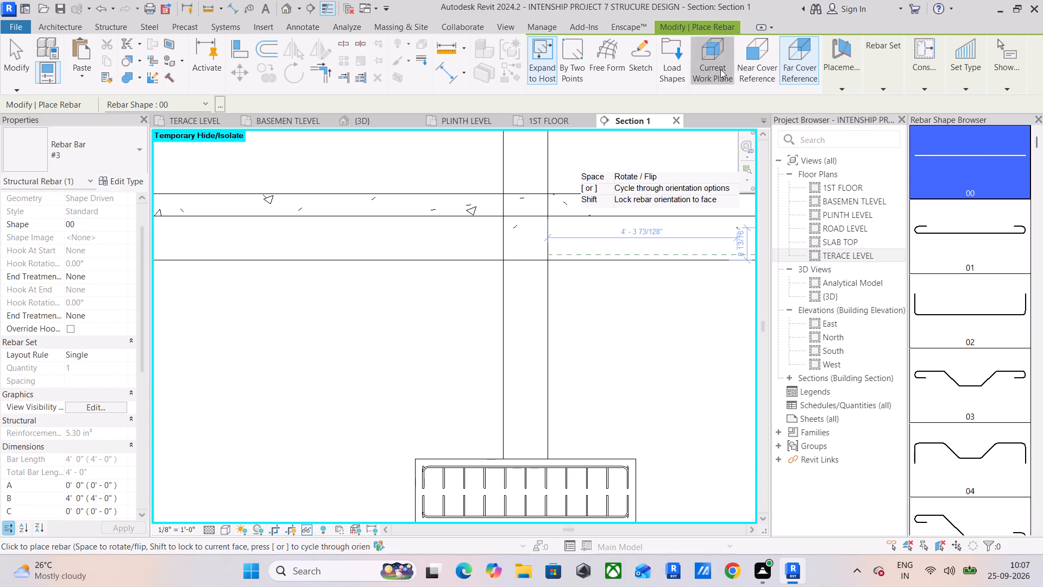
left_click(847, 84)
left_click(849, 103)
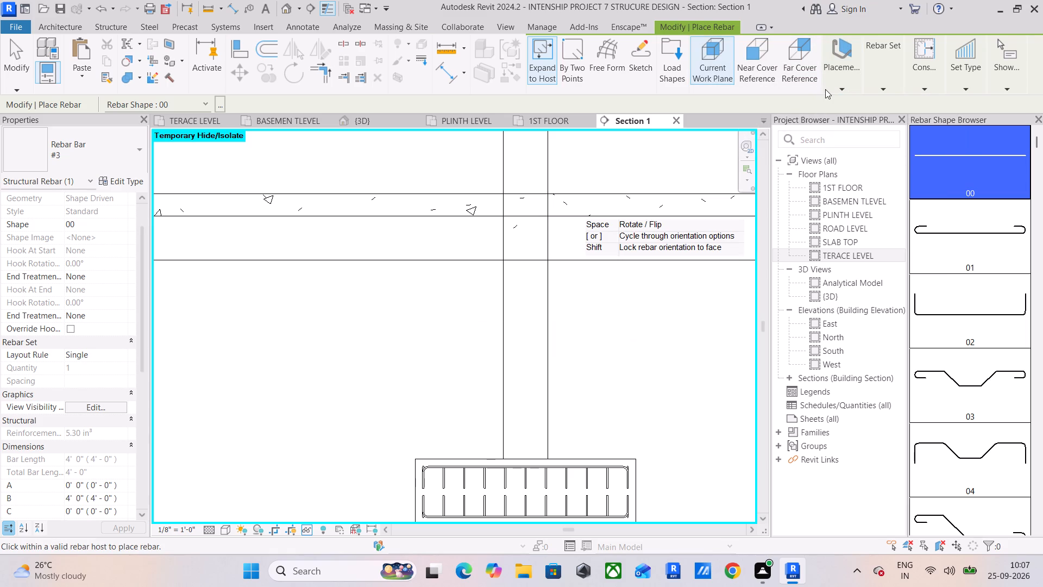
left_click(835, 86)
left_click(912, 107)
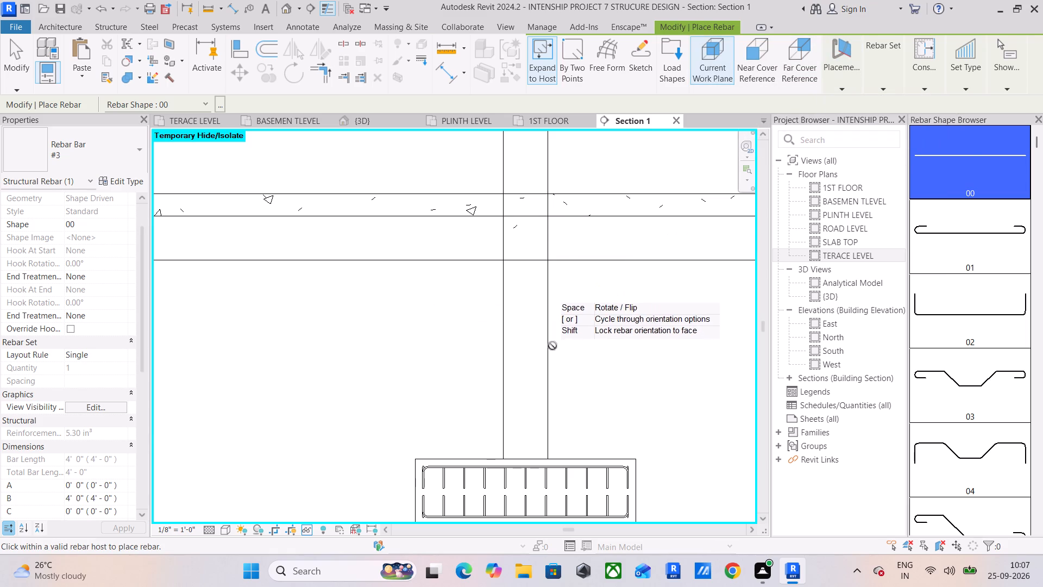
left_click(799, 73)
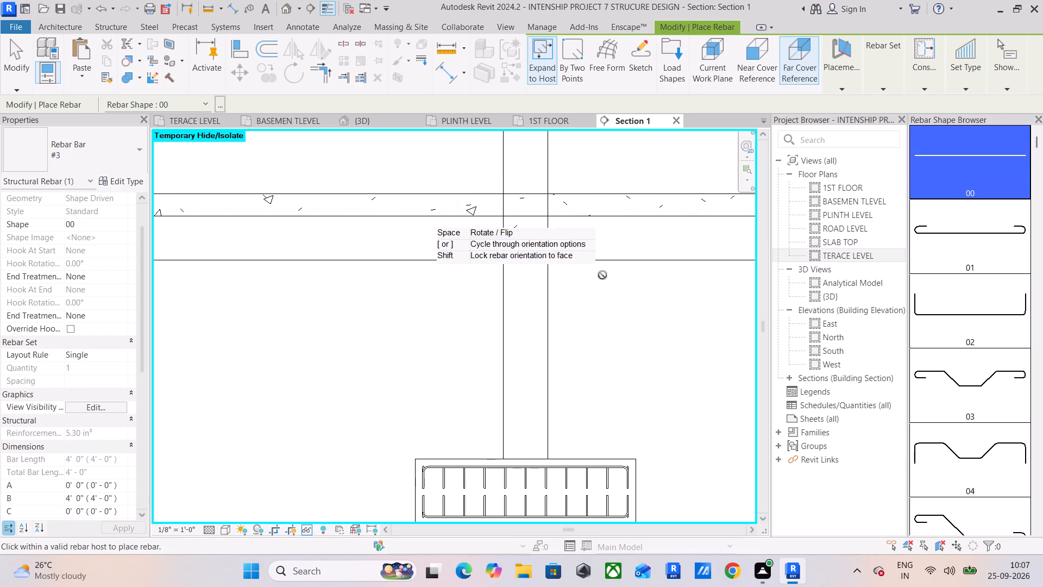
scroll(523, 335, "up", 5)
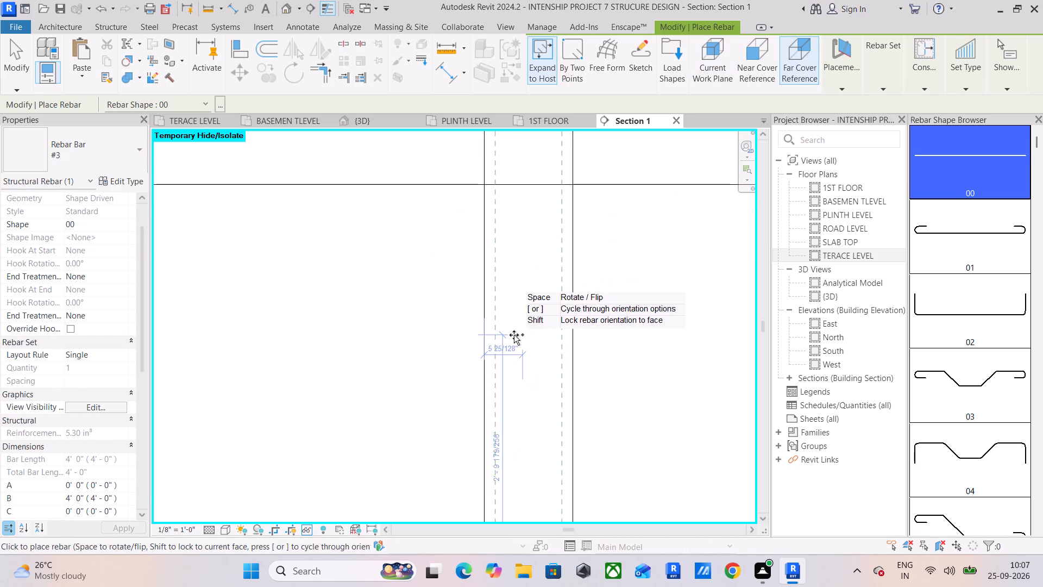
scroll(512, 335, "up", 5)
scroll(512, 335, "down", 5)
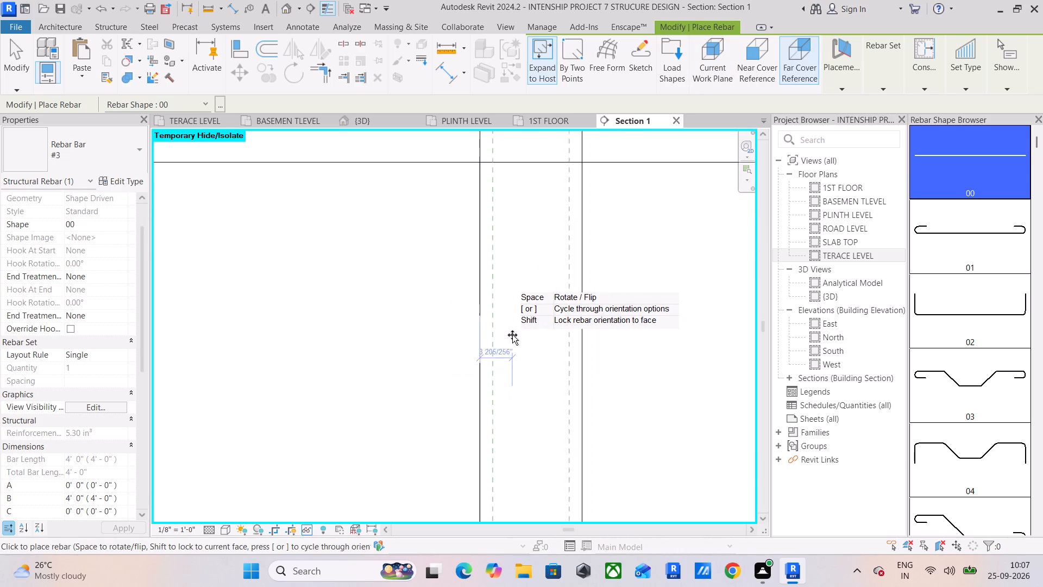
Set the rebar placement to the far cover reference with parallel-to-work-plane orientation.
left_click(702, 83)
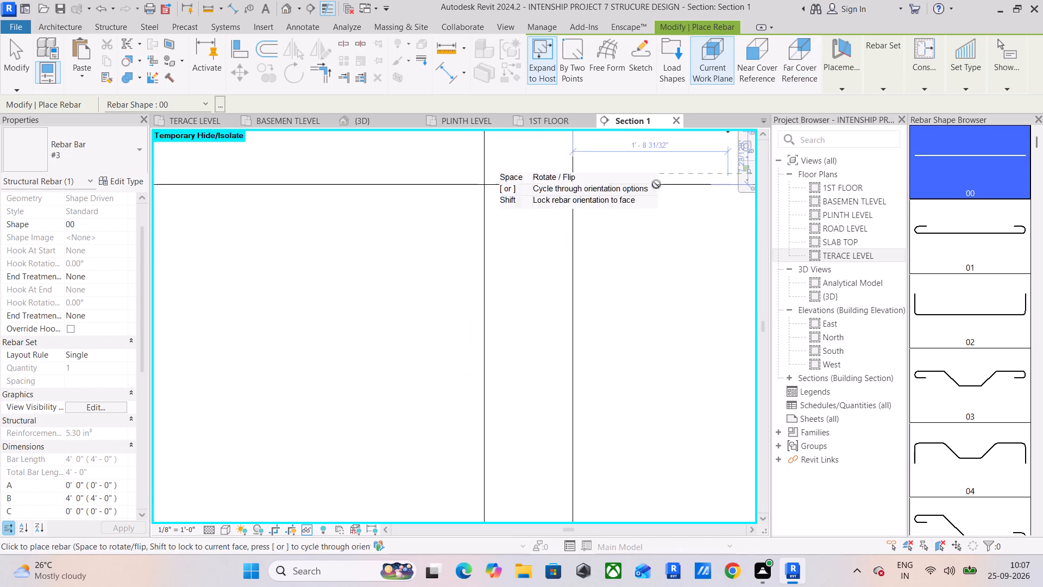
left_click(836, 86)
left_click(840, 128)
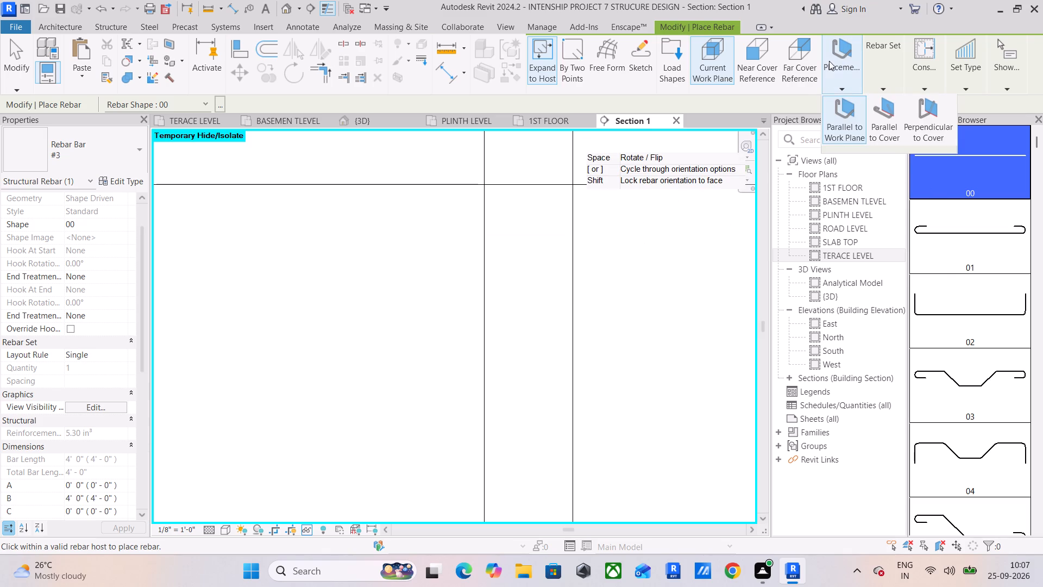
left_click(835, 81)
left_click(918, 113)
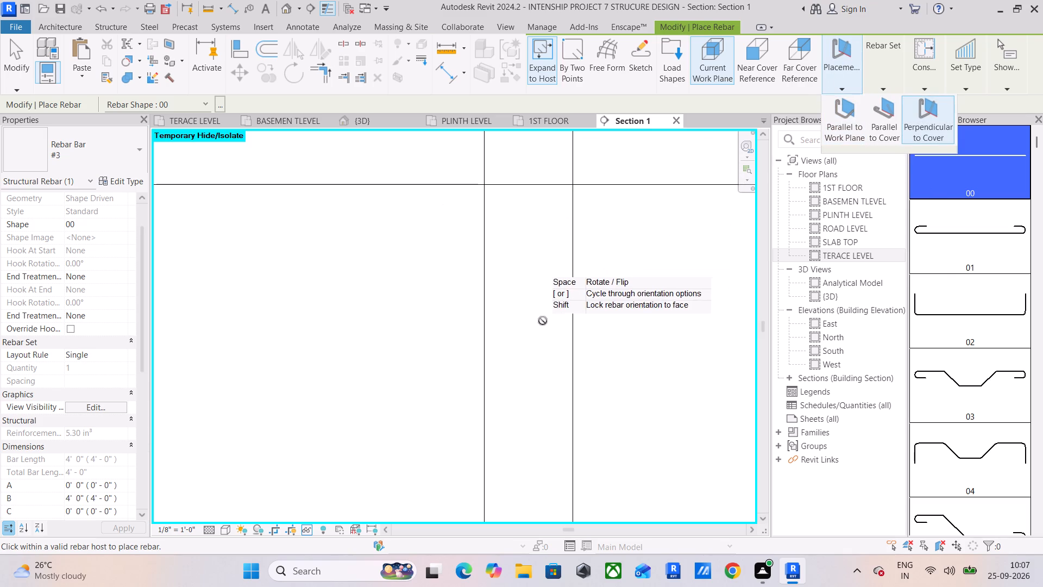
left_click(787, 62)
left_click(853, 89)
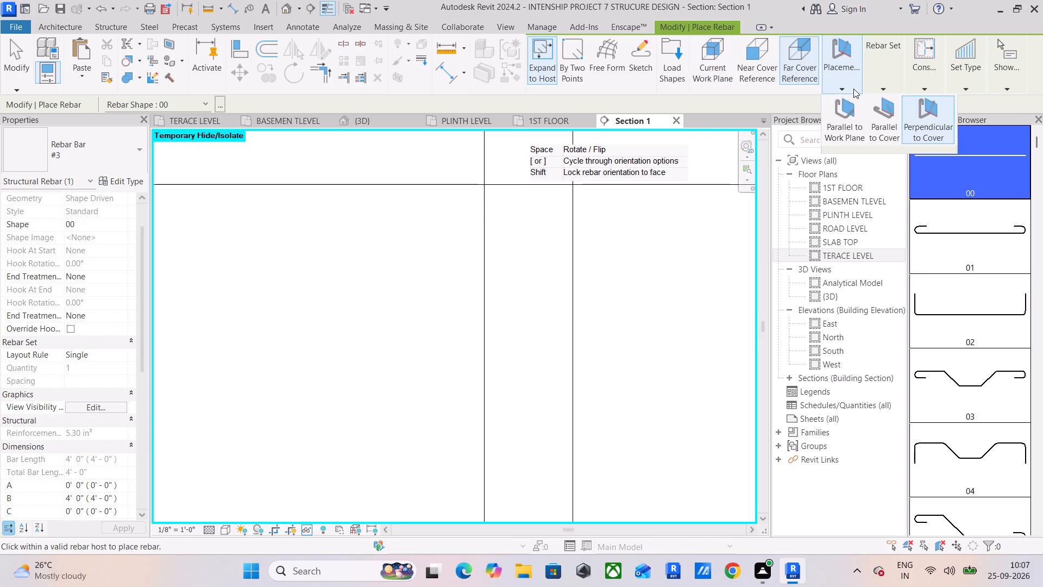
left_click(846, 115)
Place two vertical #3 straight bars in the column above the footing, one along each side cover line.
middle_click_drag(552, 356, 617, 322)
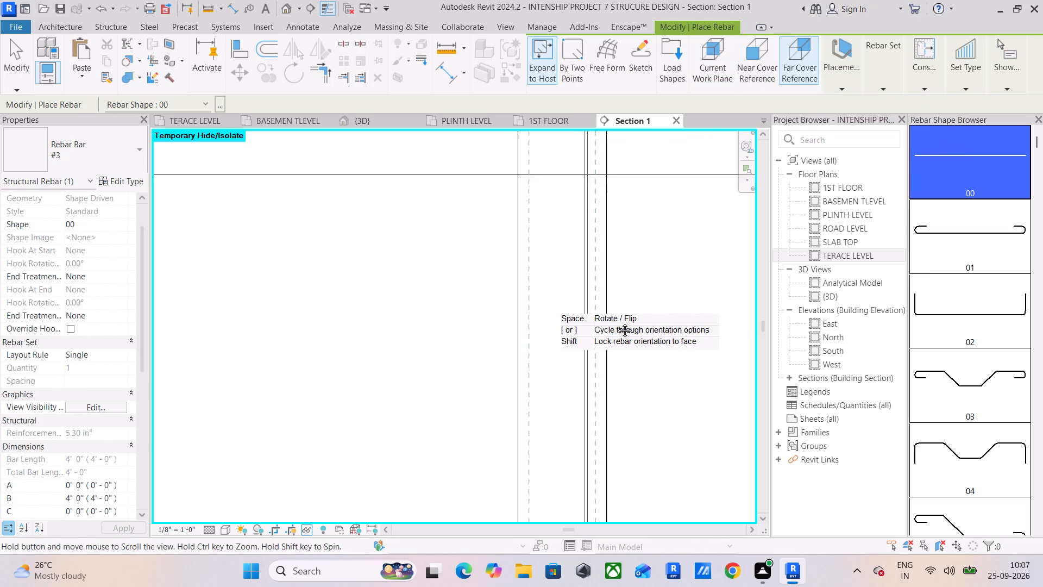
middle_click_drag(617, 322, 684, 222)
scroll(633, 273, "up", 4)
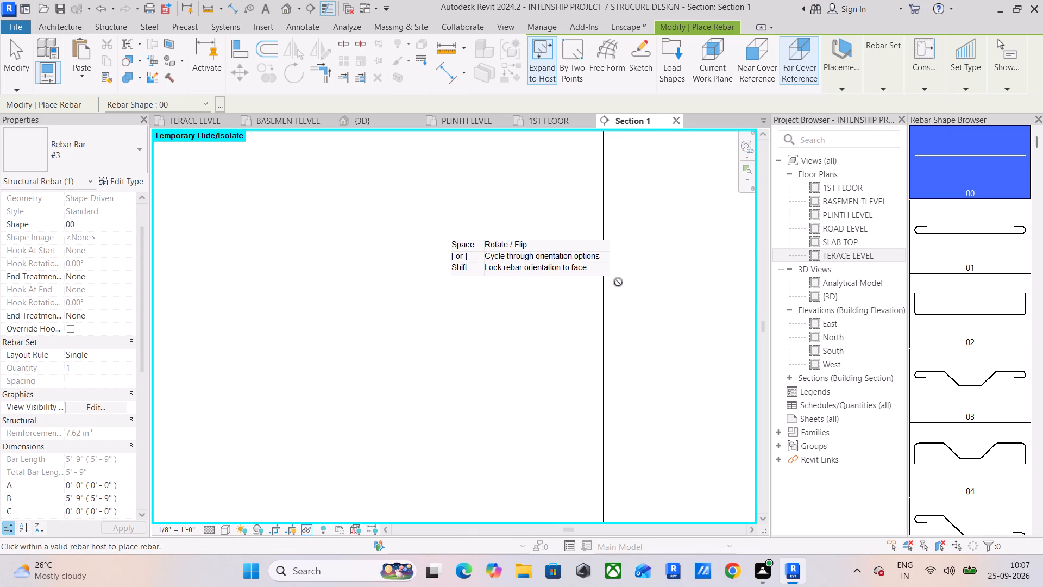
left_click(623, 283)
middle_click_drag(700, 279, 414, 300)
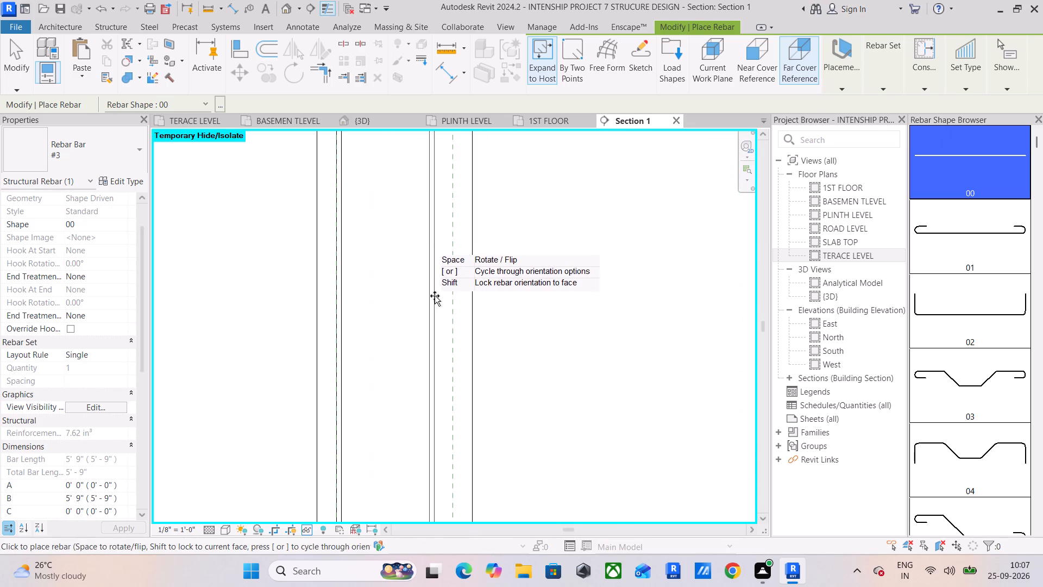
middle_click_drag(453, 299, 472, 252)
scroll(467, 270, "up", 1)
middle_click_drag(472, 252, 501, 190)
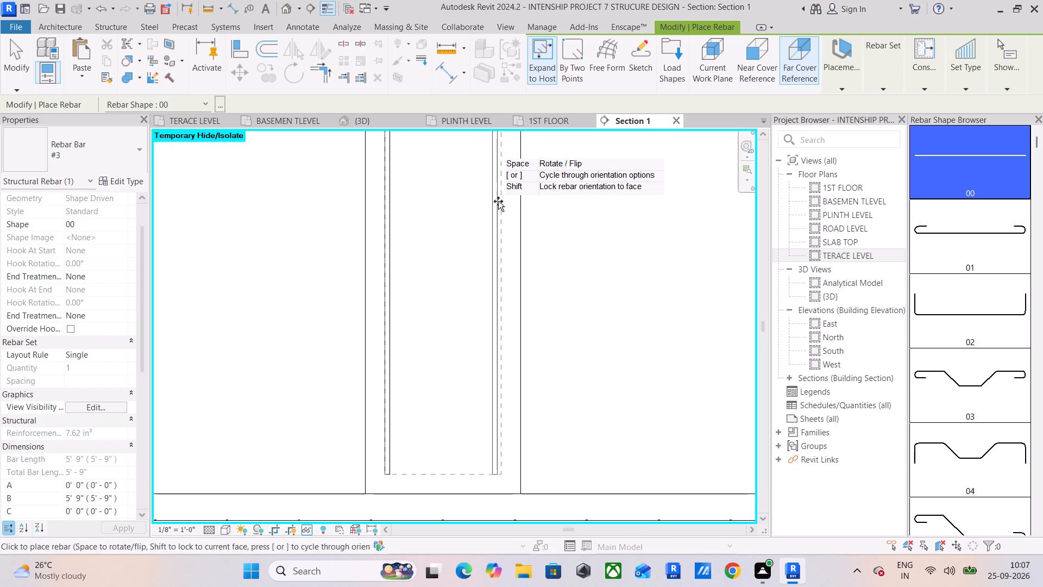
left_click(498, 201)
scroll(498, 201, "down", 4)
middle_click_drag(517, 225, 529, 385)
scroll(564, 328, "down", 6)
middle_click_drag(557, 297, 550, 326)
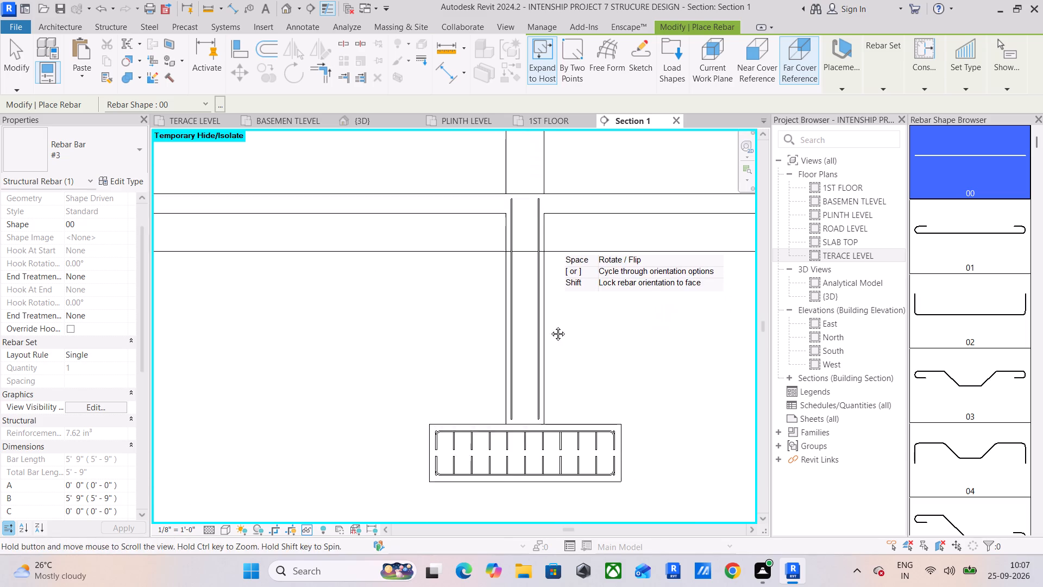
middle_click_drag(550, 326, 547, 357)
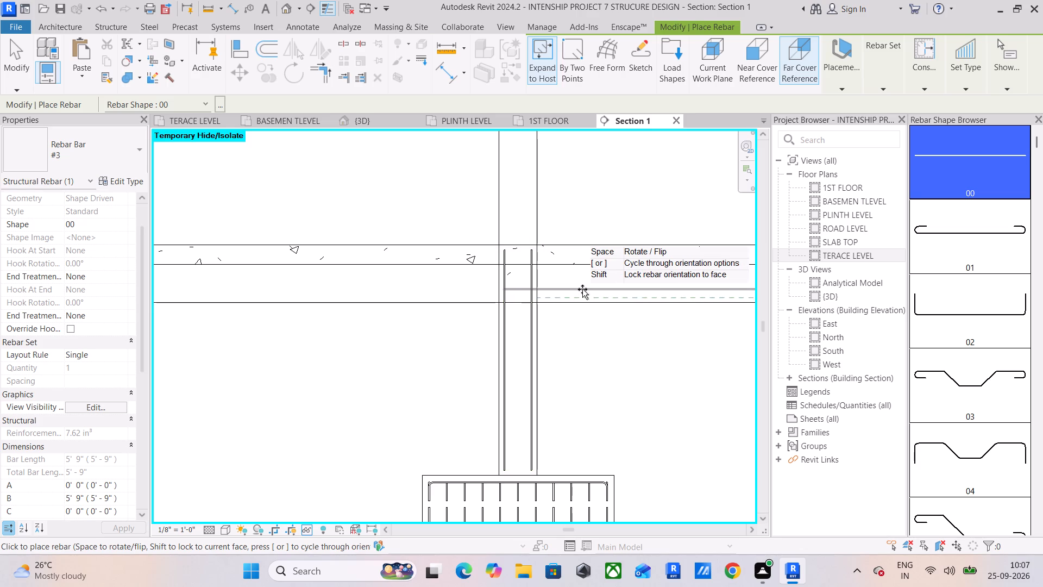
key("Escape")
key("Escape")
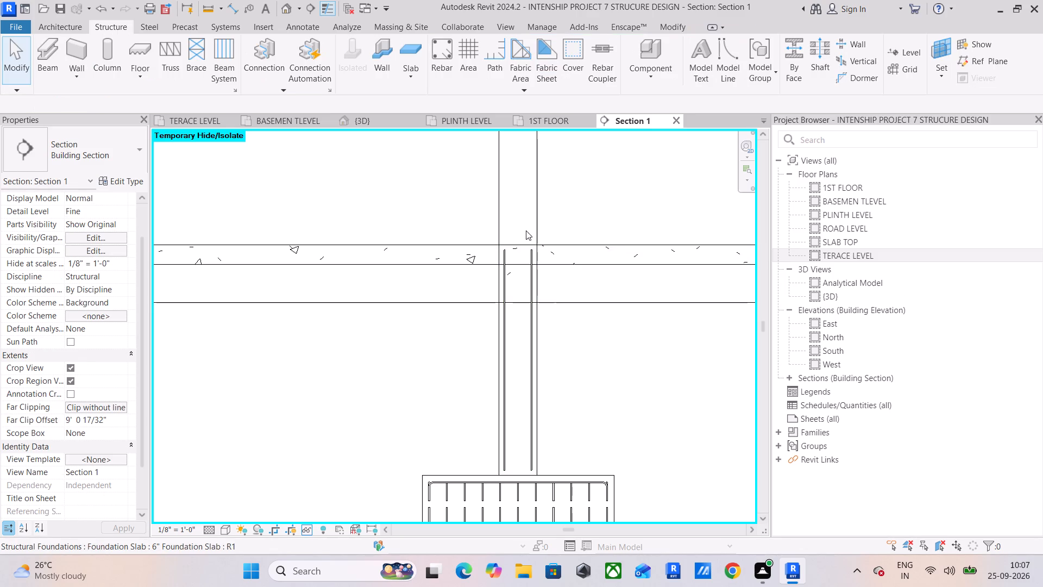
Delete the columns stacked above the basement slab on the column line that carries the new vertical rebar in Section 1.
left_click(535, 204)
scroll(535, 204, "down", 6)
middle_click_drag(535, 204, 523, 349)
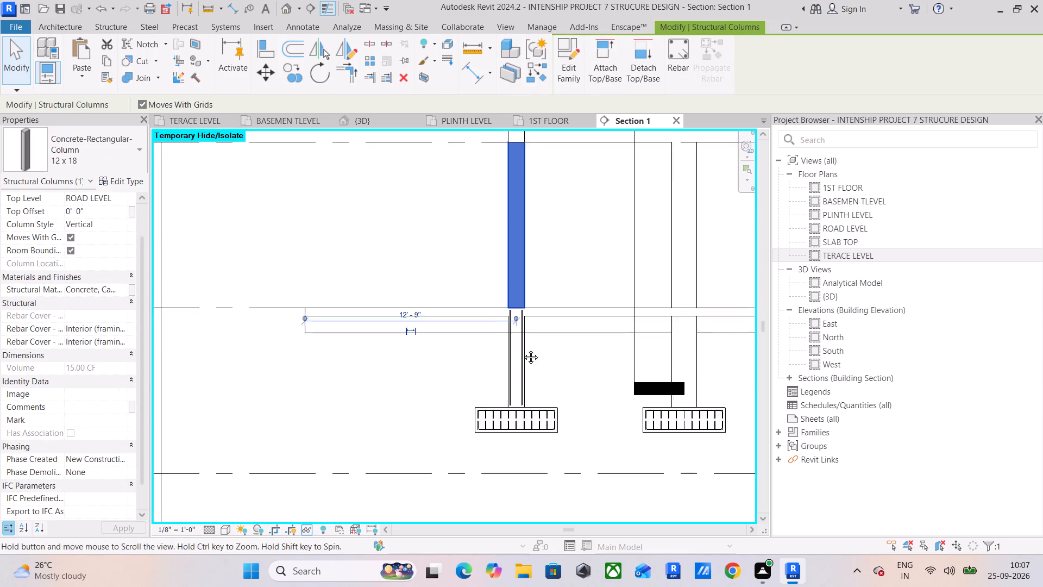
middle_click_drag(523, 349, 525, 395)
scroll(540, 377, "down", 3)
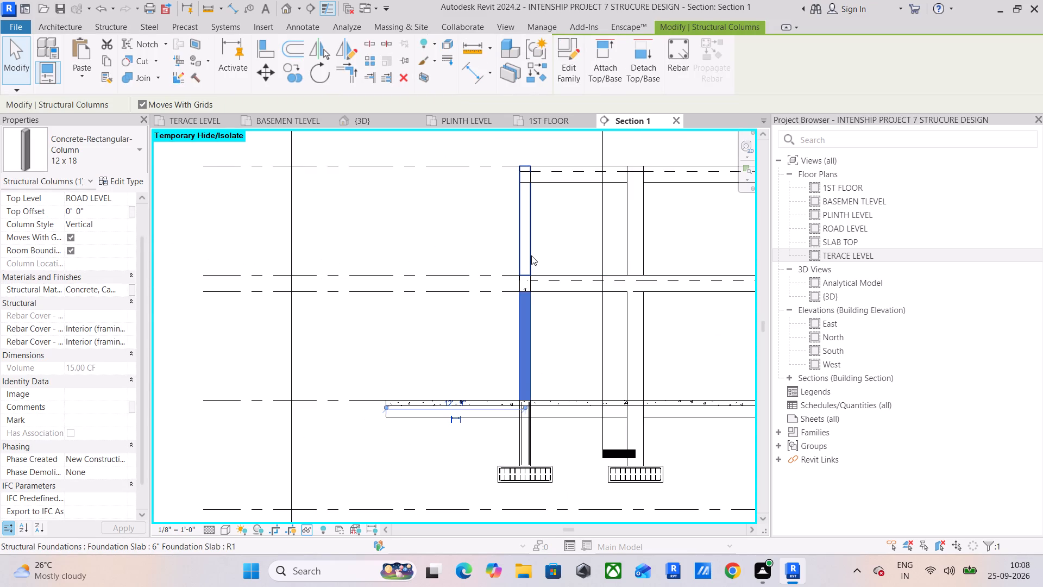
key("Delete")
left_click(531, 255)
key("Delete")
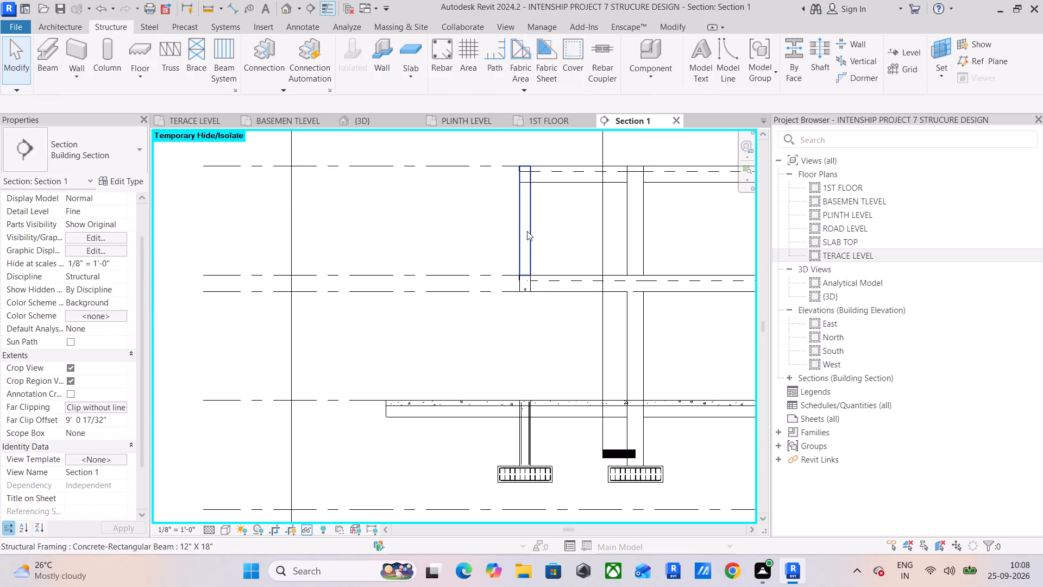
left_click(527, 231)
key("Delete")
left_click(527, 283)
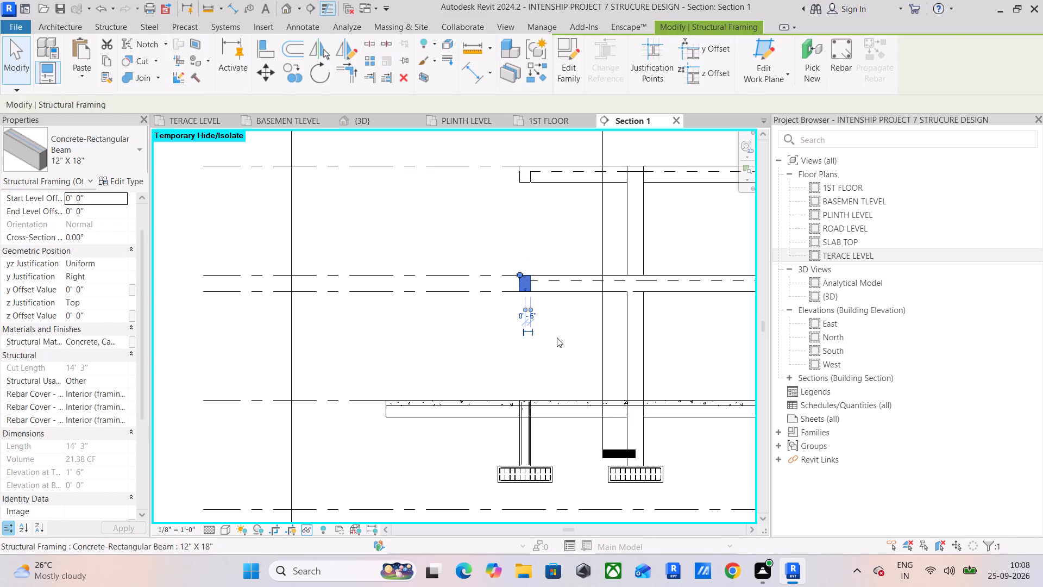
left_click(557, 338)
Delete the second column line's columns on both storeys above the basement slab, plus the third line's upper-storey columns.
left_click(630, 333)
key("Delete")
left_click(630, 245)
key("Delete")
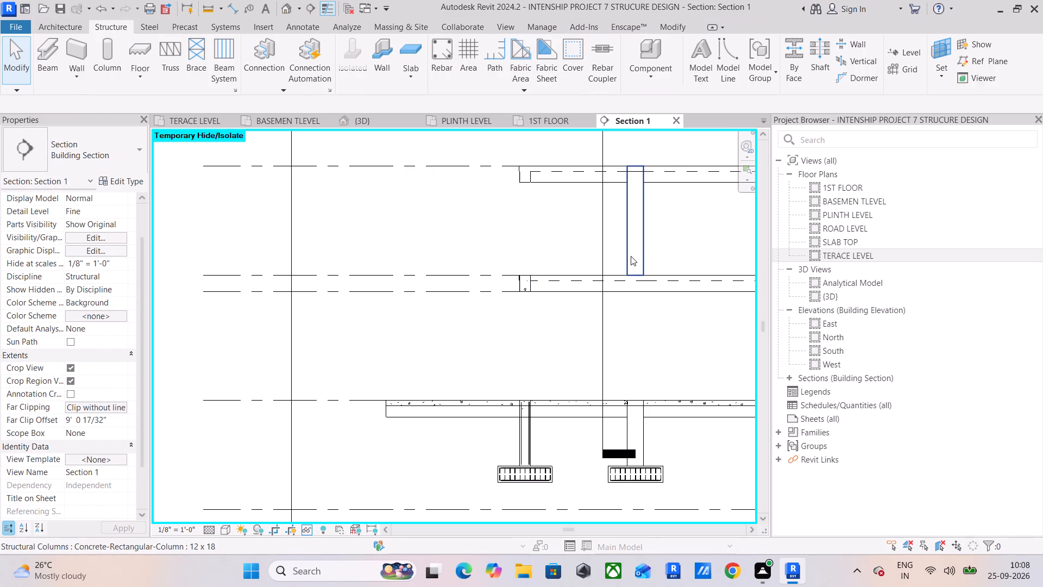
middle_click_drag(631, 256, 520, 263)
left_click(517, 248)
key("Delete")
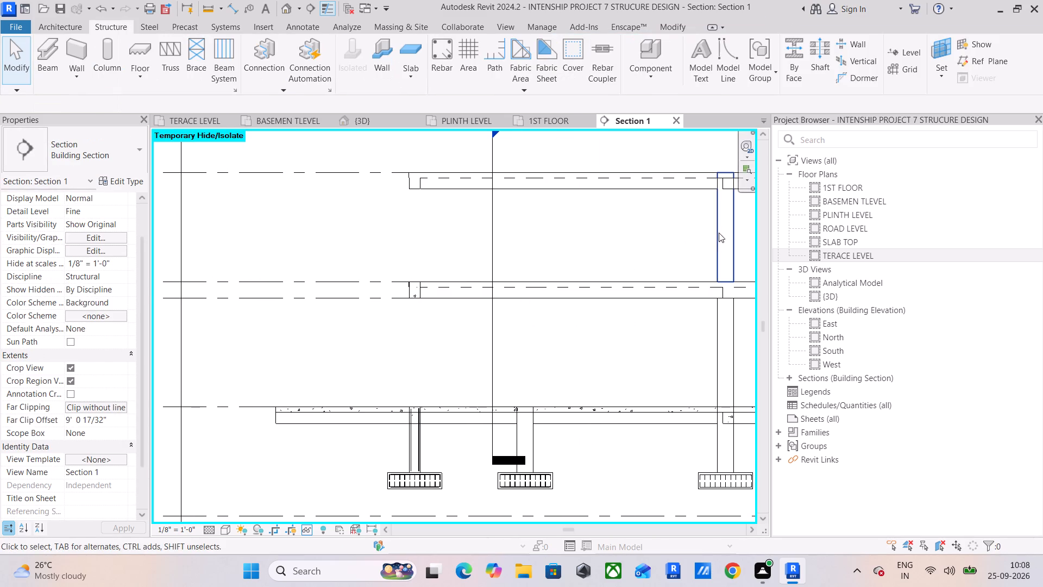
left_click(719, 233)
key("Delete")
left_click(717, 230)
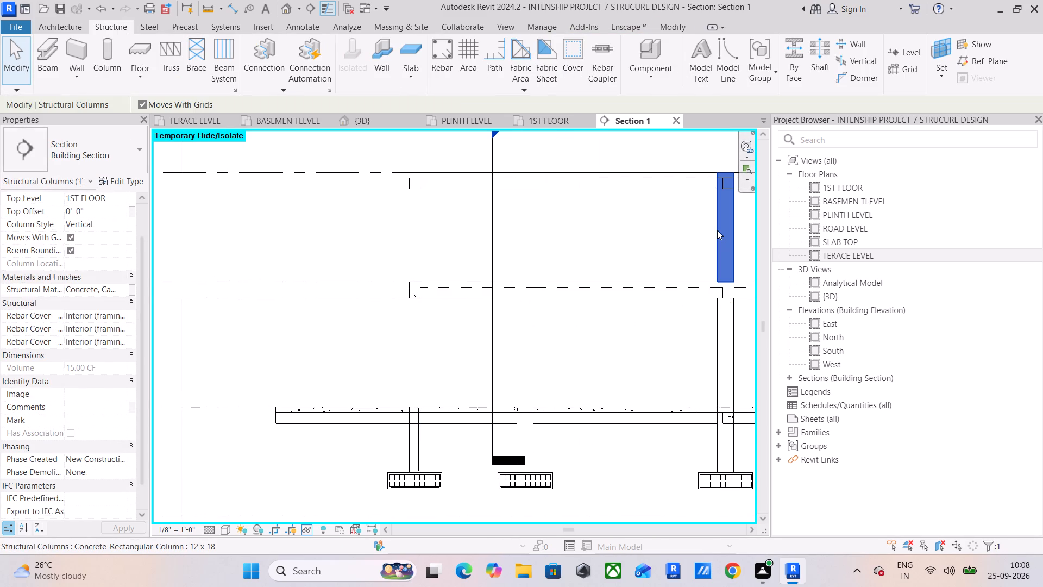
key("Delete")
Delete the end column line's columns on both storeys above the basement slab, plus the third line's lower-storey column.
middle_click_drag(664, 261, 609, 284)
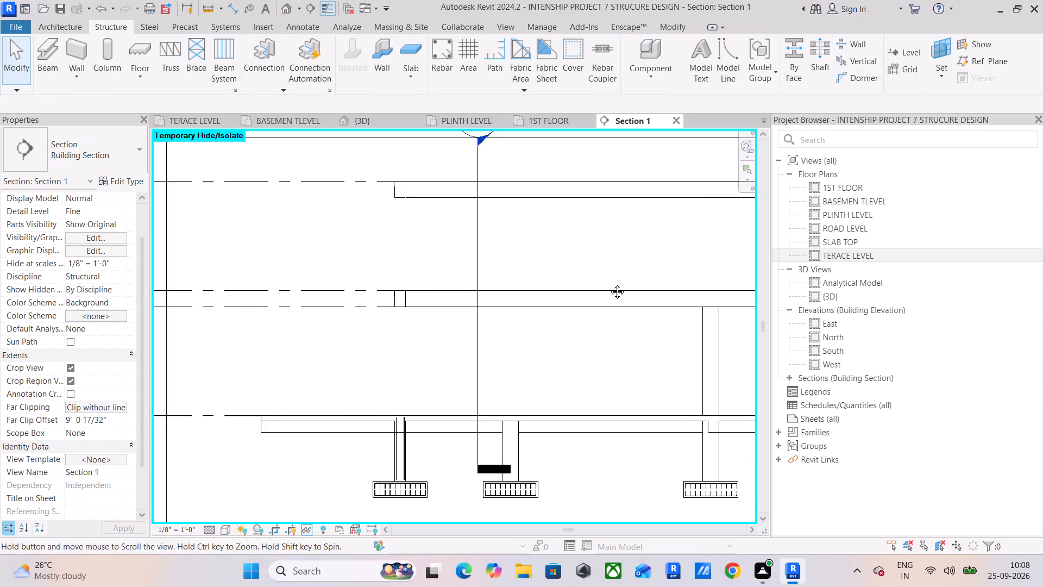
middle_click_drag(609, 284, 532, 289)
middle_click_drag(639, 272, 585, 277)
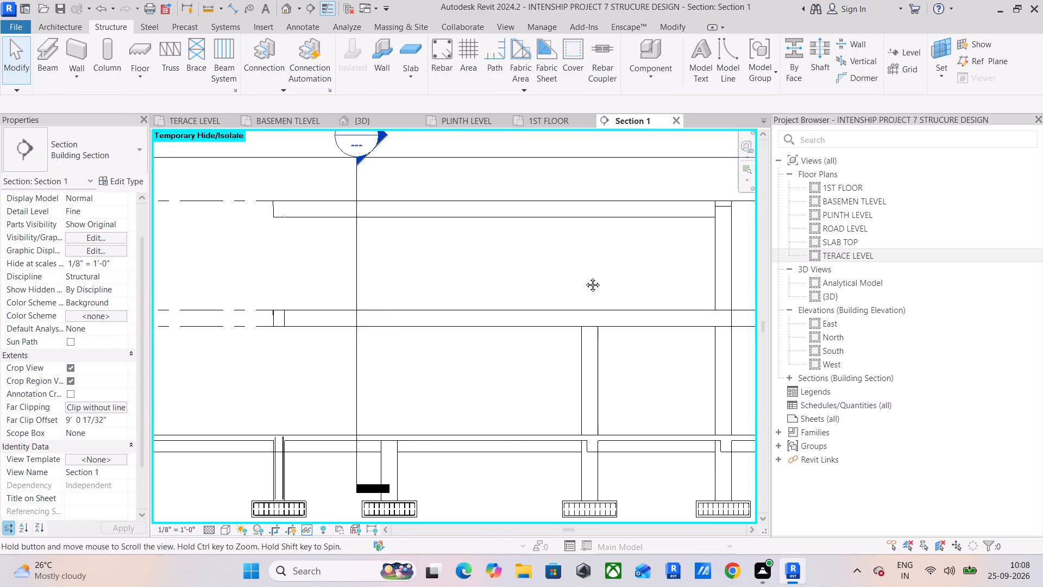
middle_click_drag(585, 277, 512, 277)
left_click(593, 265)
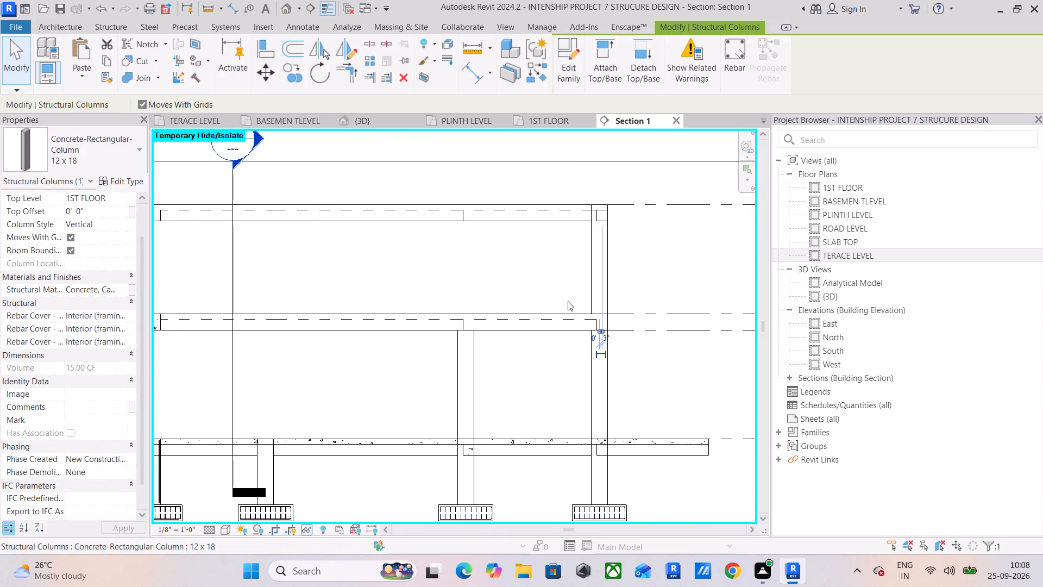
key("Delete")
left_click(590, 267)
key("Delete")
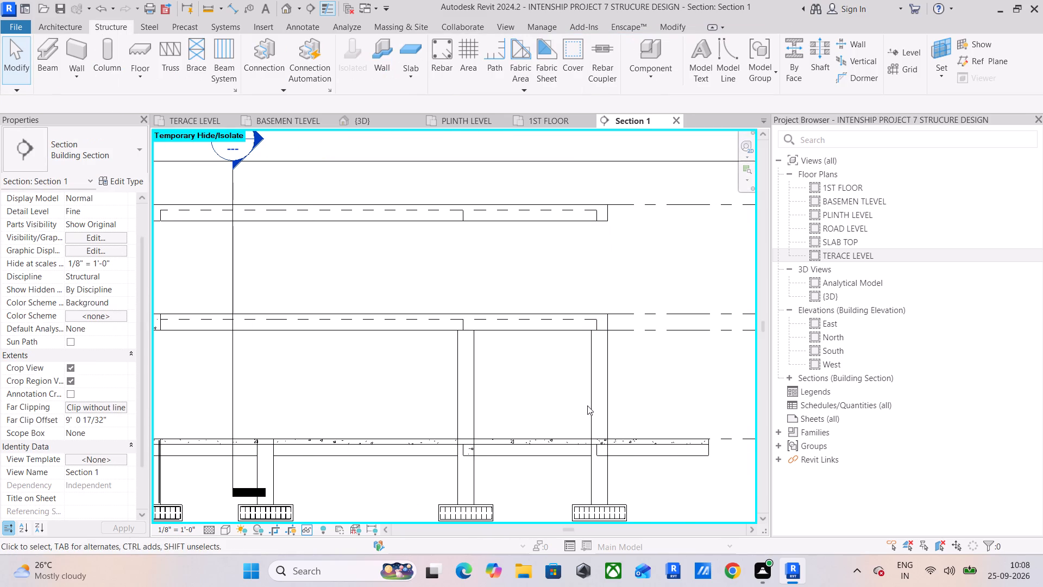
left_click(596, 393)
key("Delete")
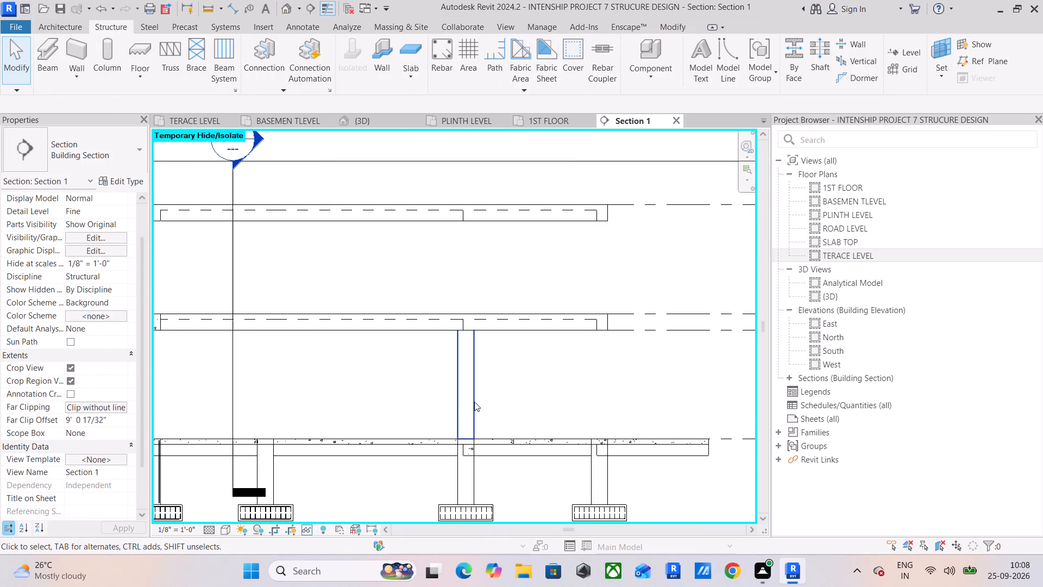
left_click(474, 402)
key("Delete")
scroll(505, 390, "down", 4)
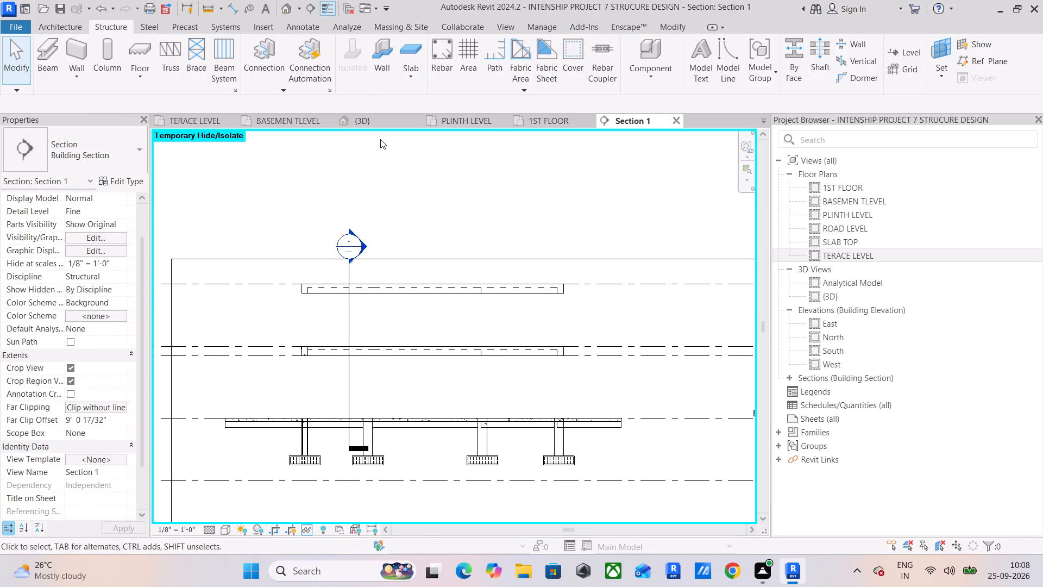
In the 3D view, delete all remaining columns on both storeys above the basement slab.
left_click(363, 126)
scroll(536, 251, "down", 4)
middle_click(561, 255, "shift")
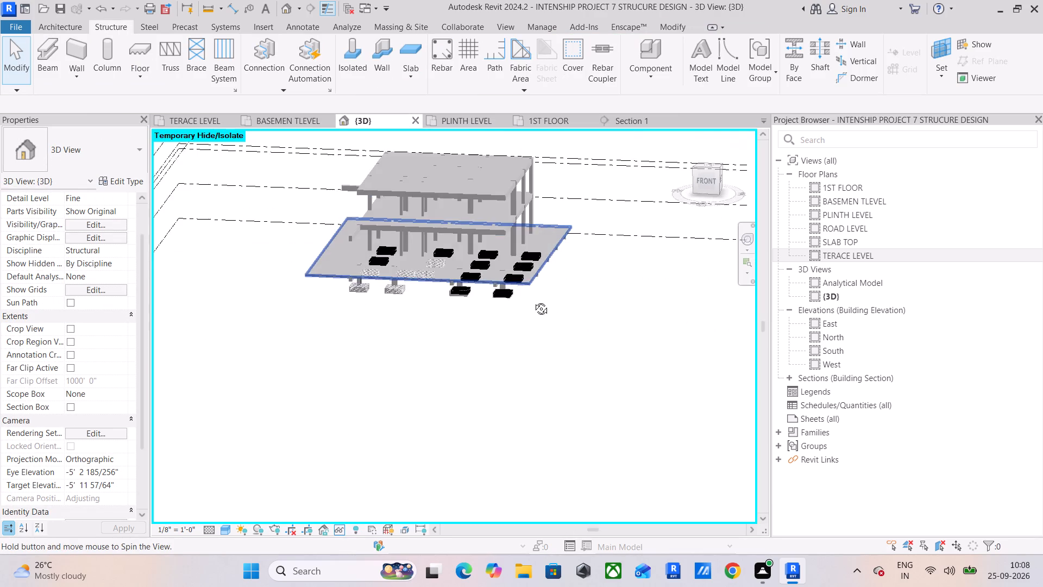
left_click_drag(542, 227, 342, 237)
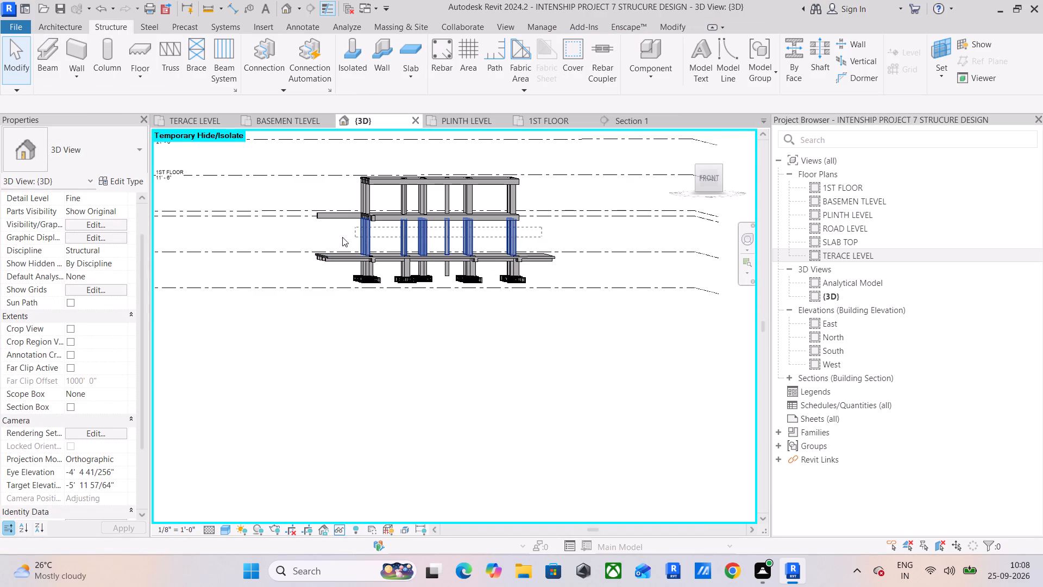
left_click_drag(342, 237, 329, 237)
middle_click_drag(463, 234, 458, 220, "shift")
middle_click(456, 220, "shift")
left_click(711, 175, "shift")
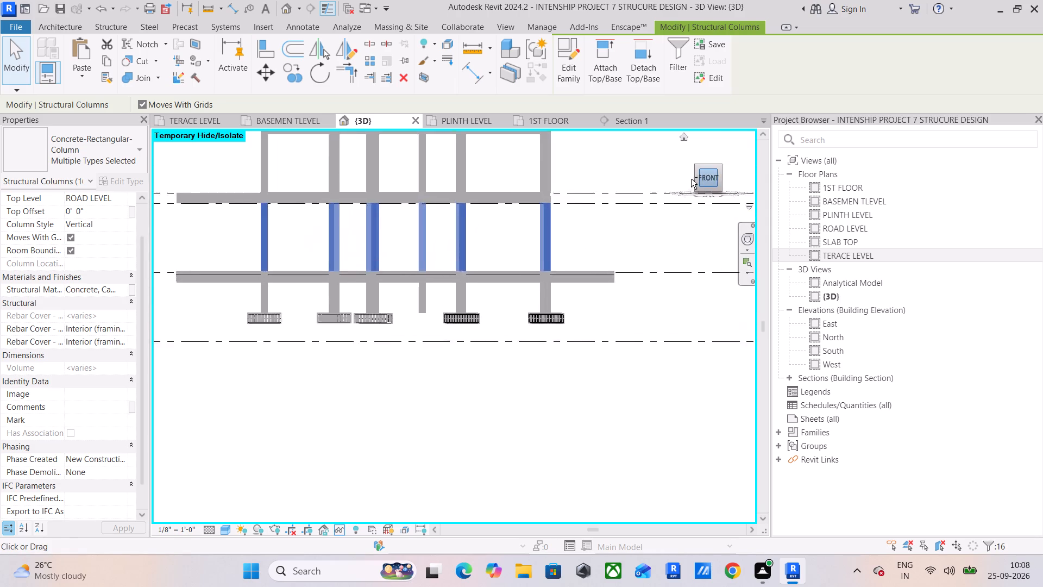
left_click_drag(644, 232, 354, 256, "ctrl")
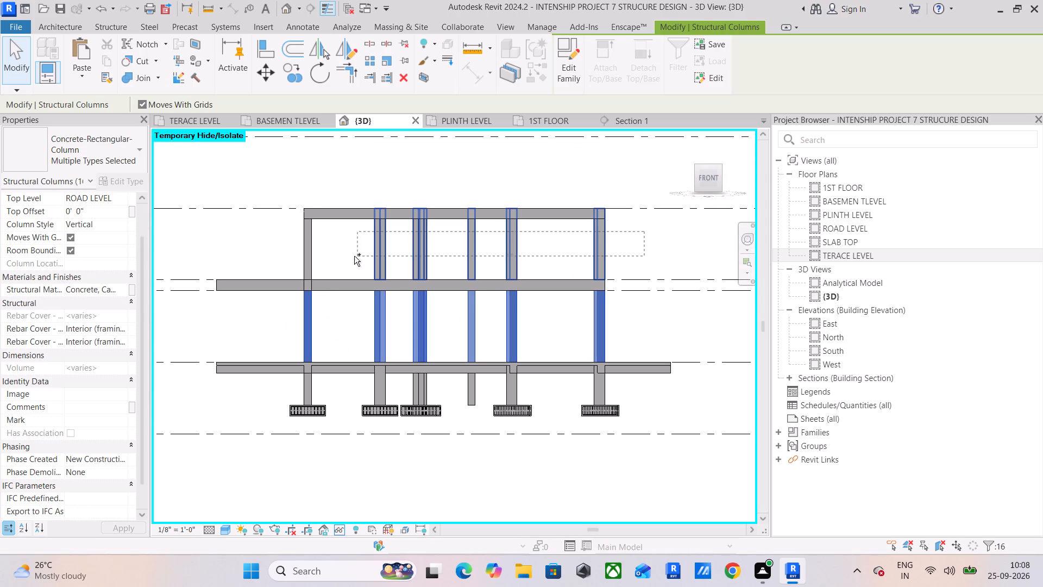
left_click_drag(354, 256, 262, 258, "ctrl")
key("Delete")
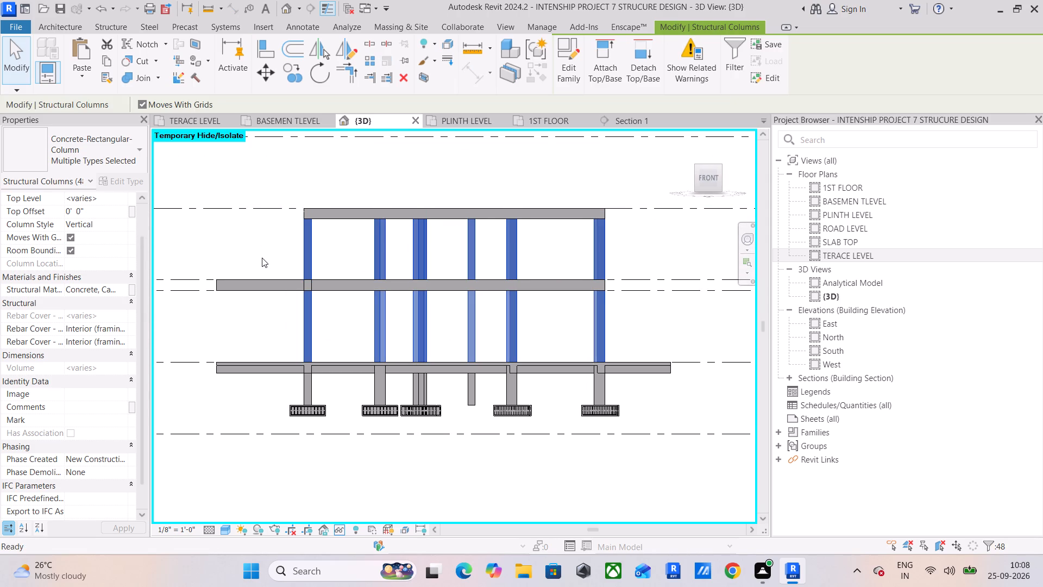
Select all 12 x 18 and 9" x 9" columns standing below the basement slab and set their top level to TERACE LEVEL.
left_click(317, 391)
type("SA")
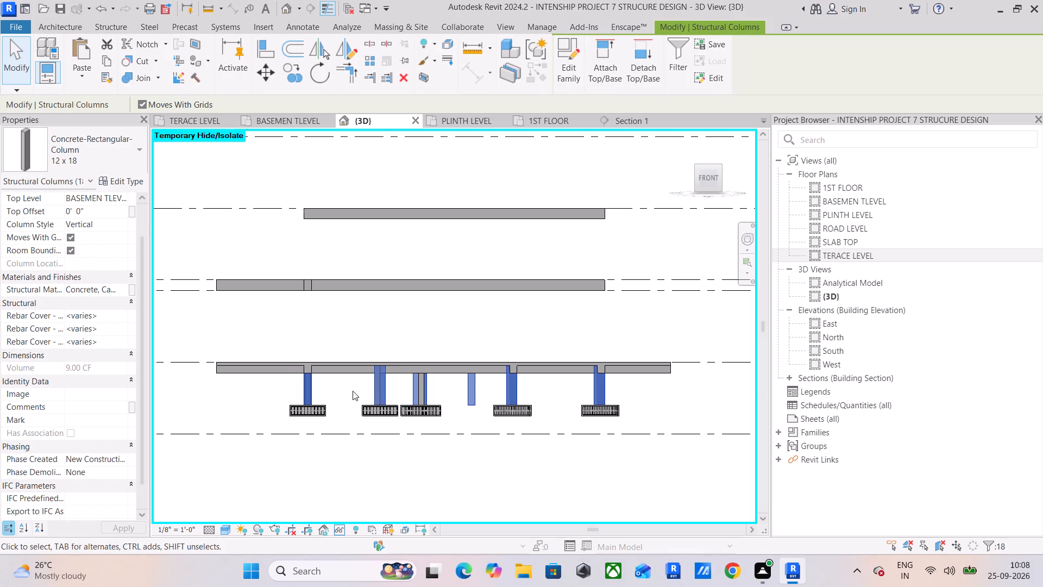
scroll(425, 386, "up", 6)
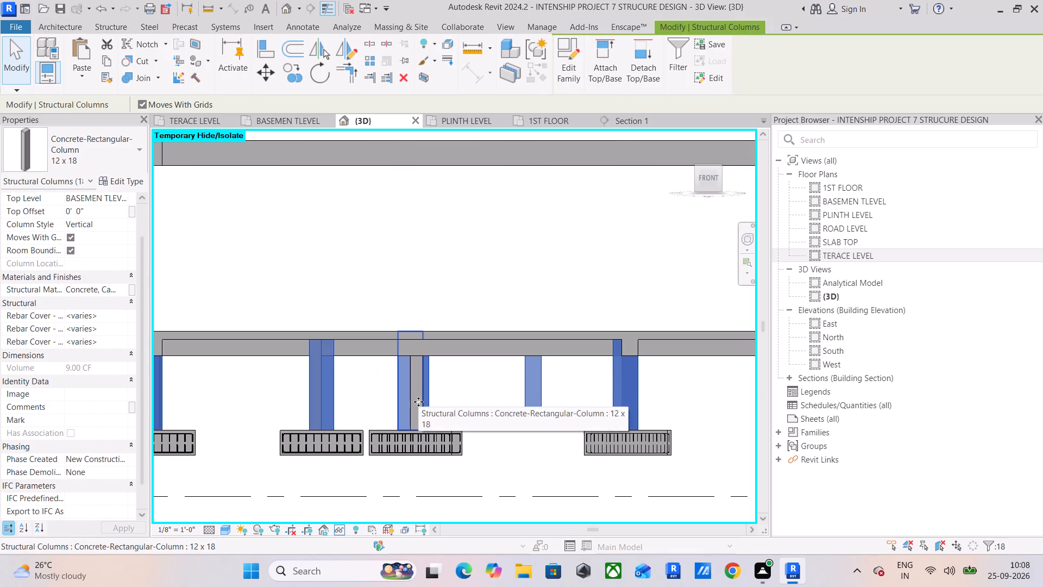
left_click(418, 402, "ctrl")
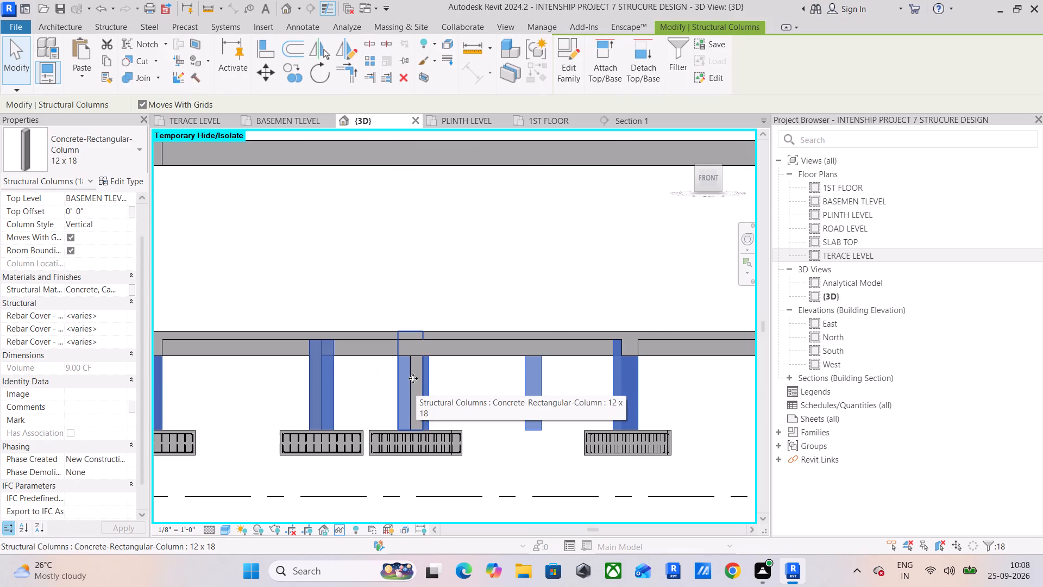
scroll(415, 368, "up", 5)
left_click(418, 371, "ctrl")
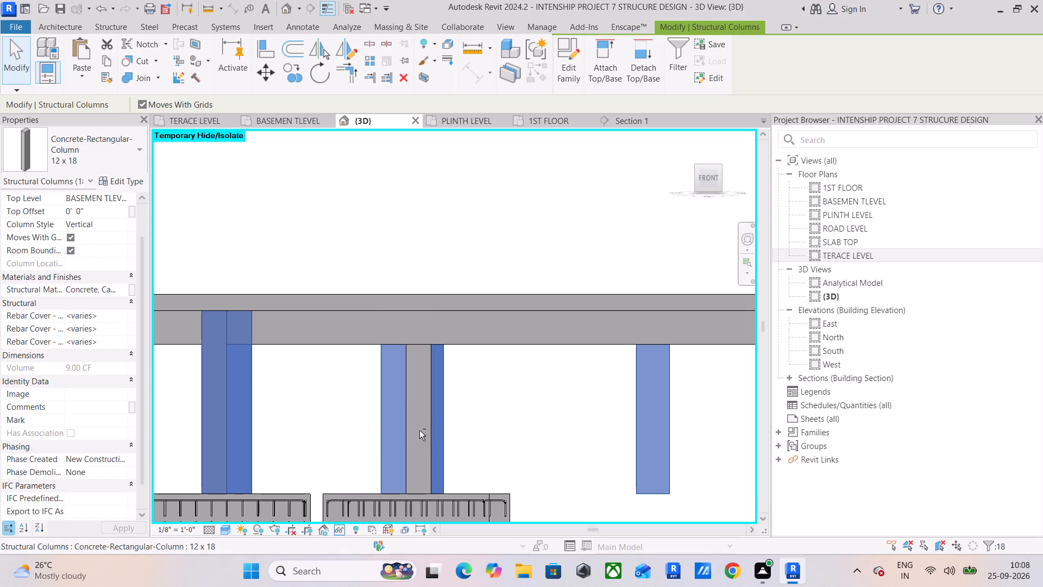
scroll(419, 430, "up", 1, "shift")
middle_click_drag(419, 430, 458, 443, "shift")
left_click(517, 420, "ctrl")
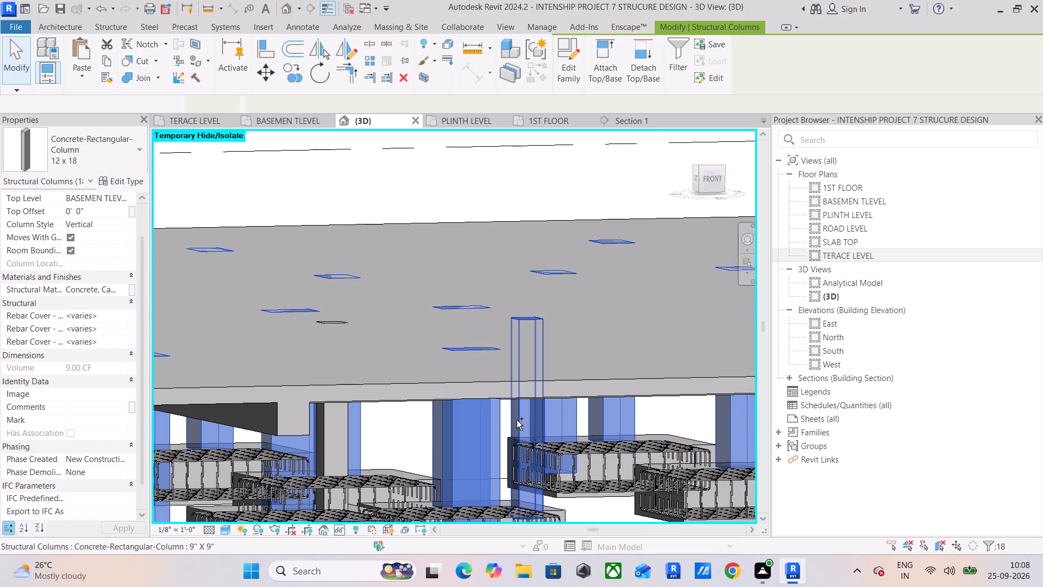
type("SA")
middle_click_drag(523, 423, 531, 381)
scroll(531, 381, "down", 3)
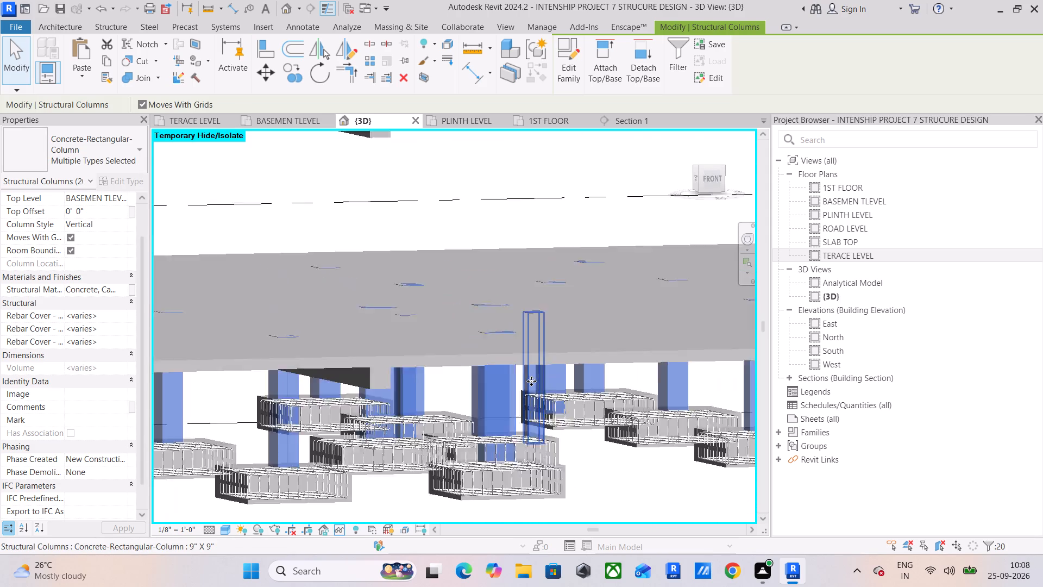
scroll(531, 381, "down", 3)
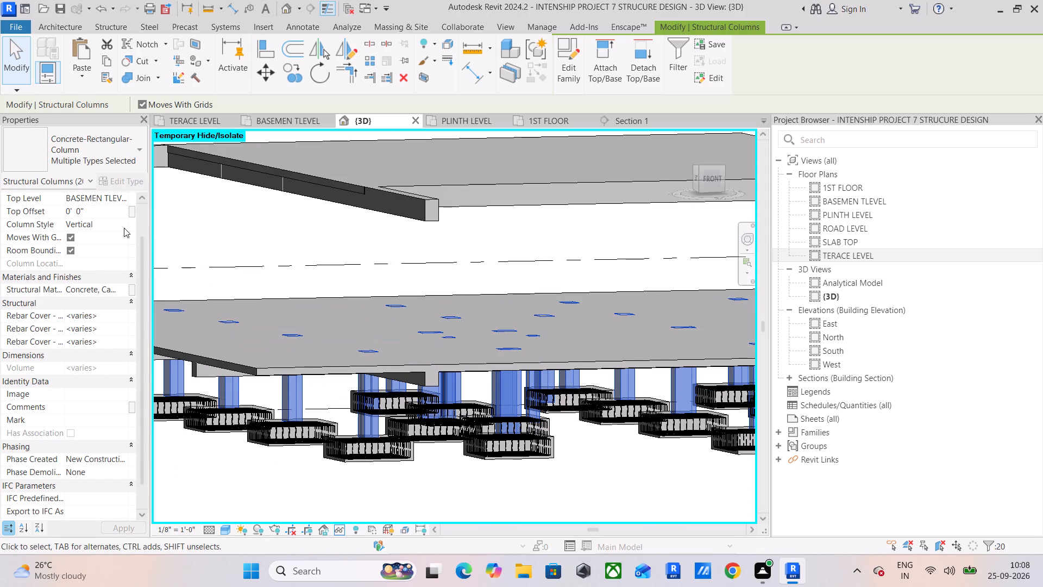
scroll(114, 228, "down", 4)
scroll(102, 241, "up", 5)
left_click(121, 238)
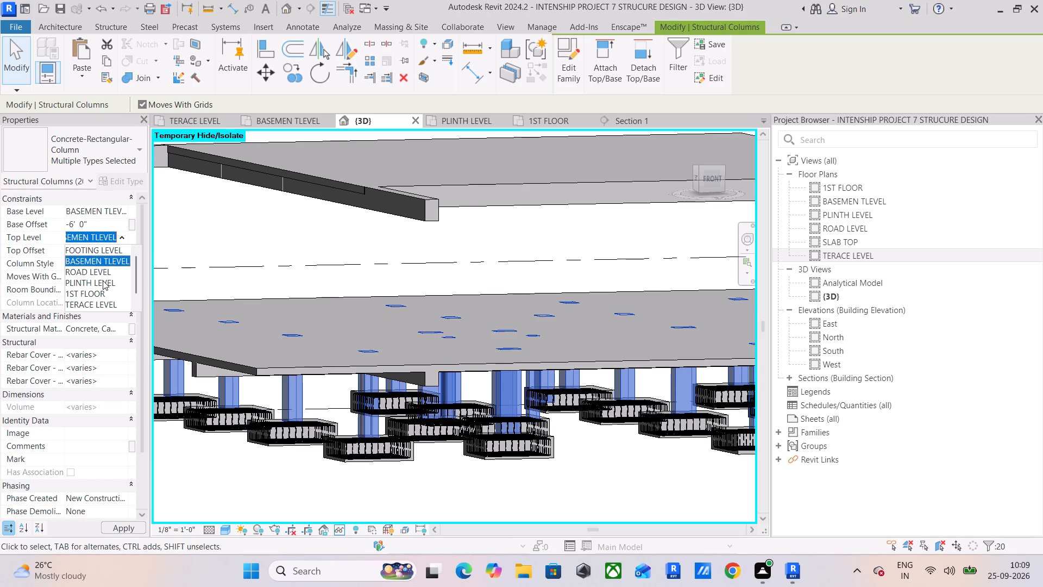
left_click(107, 301)
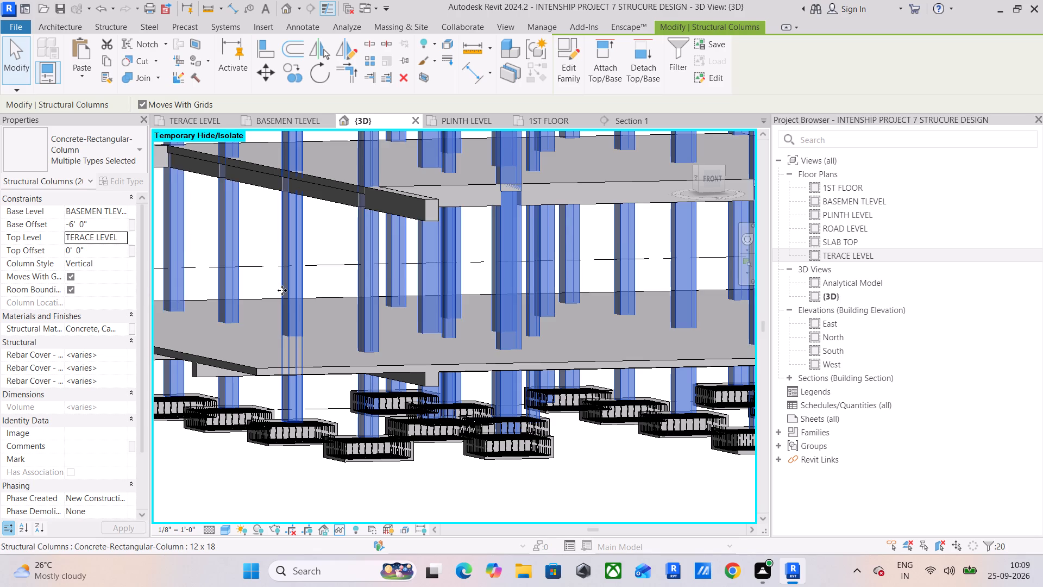
Examine the extended columns in 3D and check their positions against the linked architectural layout in the TERACE LEVEL plan.
scroll(282, 290, "down", 6)
scroll(337, 304, "down", 4)
middle_click_drag(376, 310, 326, 326, "shift")
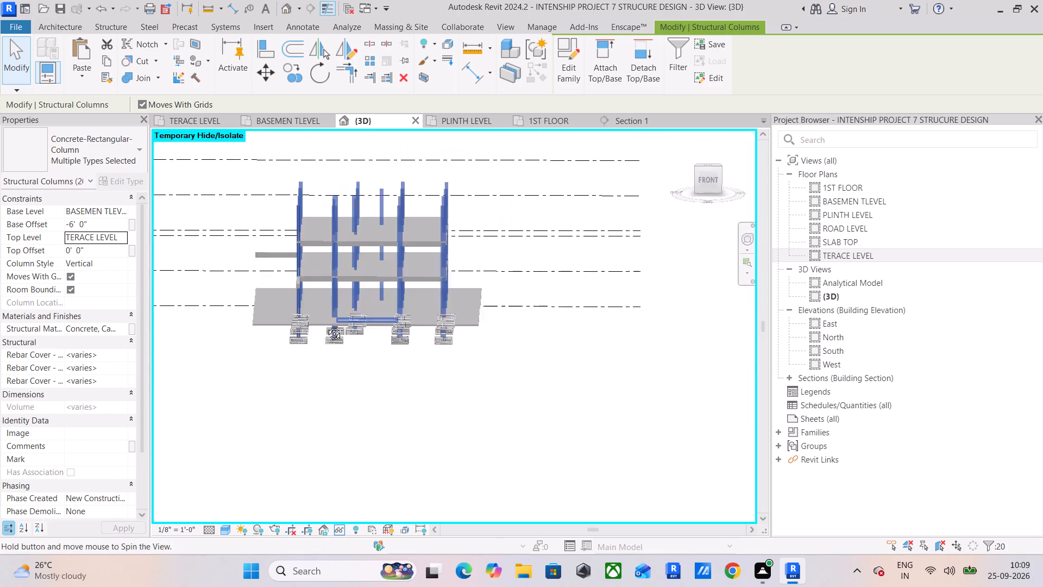
middle_click_drag(326, 326, 276, 329, "shift")
middle_click_drag(250, 328, 400, 395, "shift")
middle_click_drag(413, 339, 313, 369, "shift")
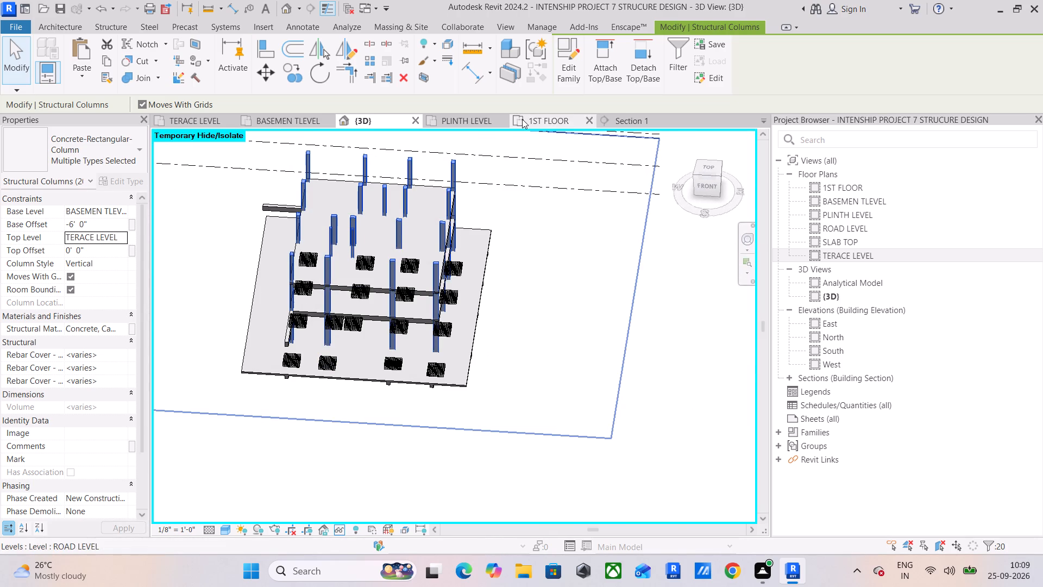
left_click(205, 116)
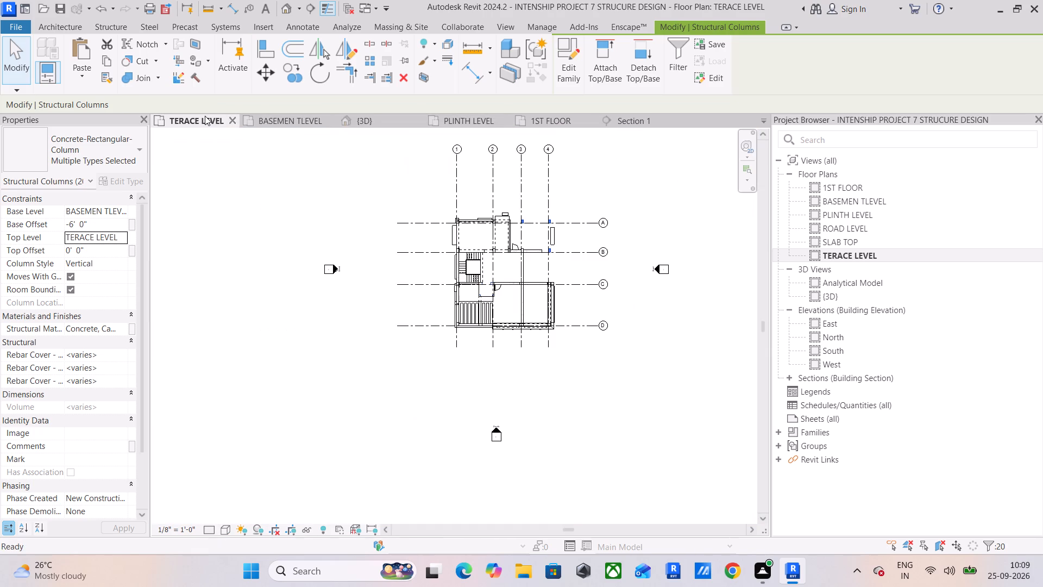
scroll(533, 273, "up", 4)
scroll(543, 318, "up", 1)
middle_click_drag(539, 303, 479, 199)
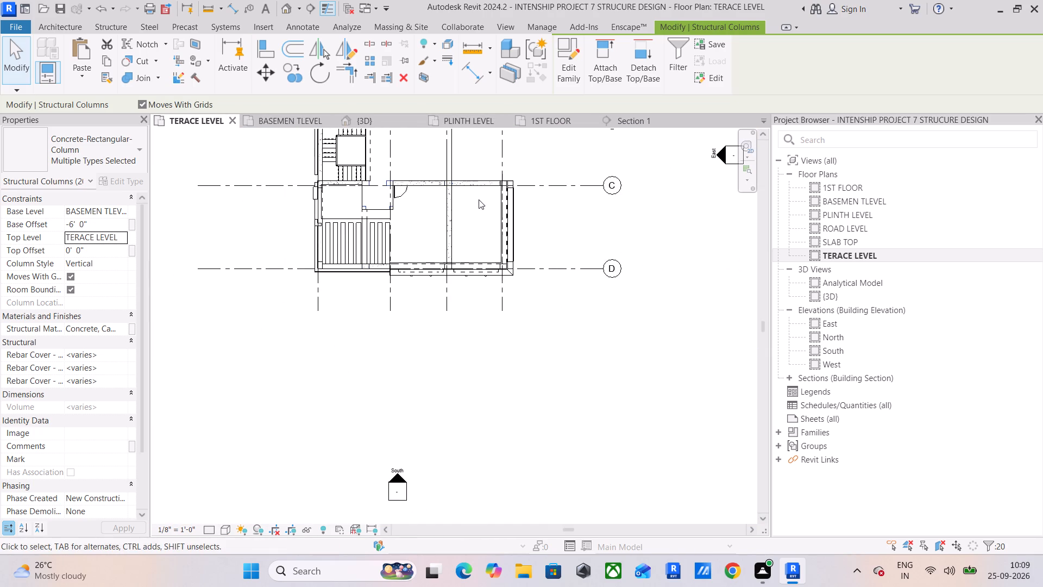
middle_click_drag(474, 201, 480, 306)
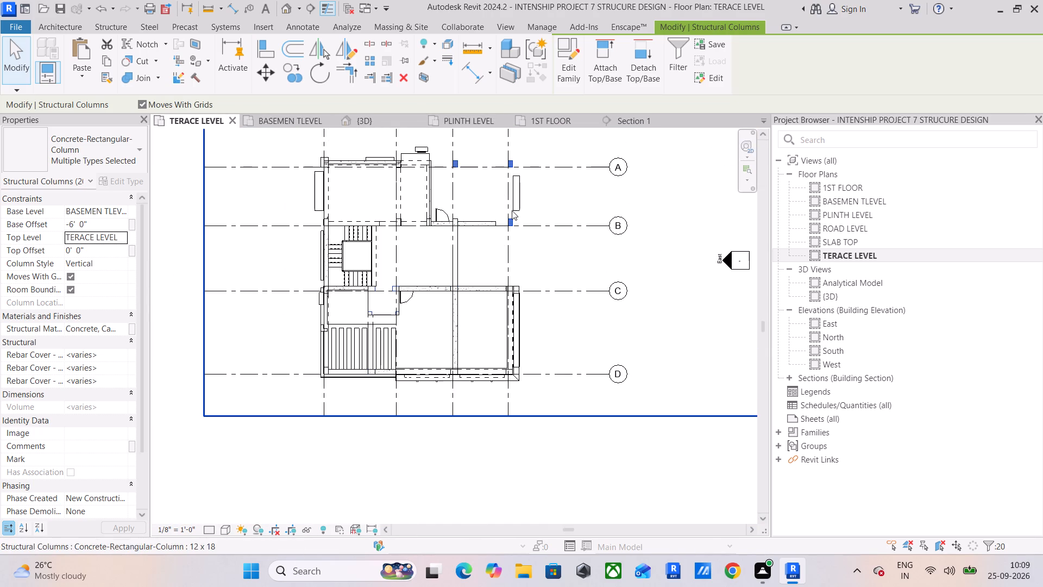
middle_click_drag(458, 205, 458, 276, "shift")
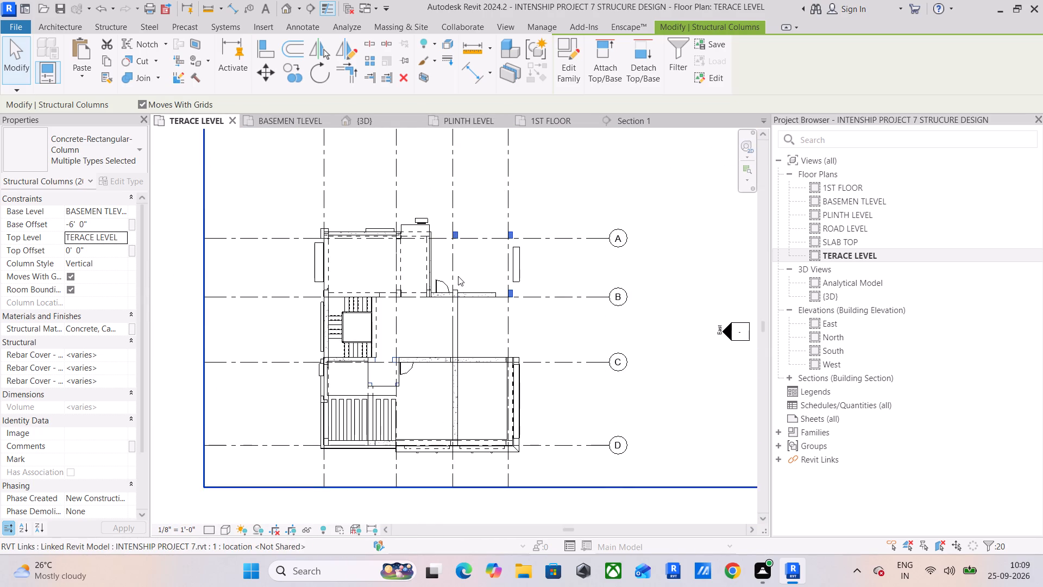
scroll(379, 225, "up", 5)
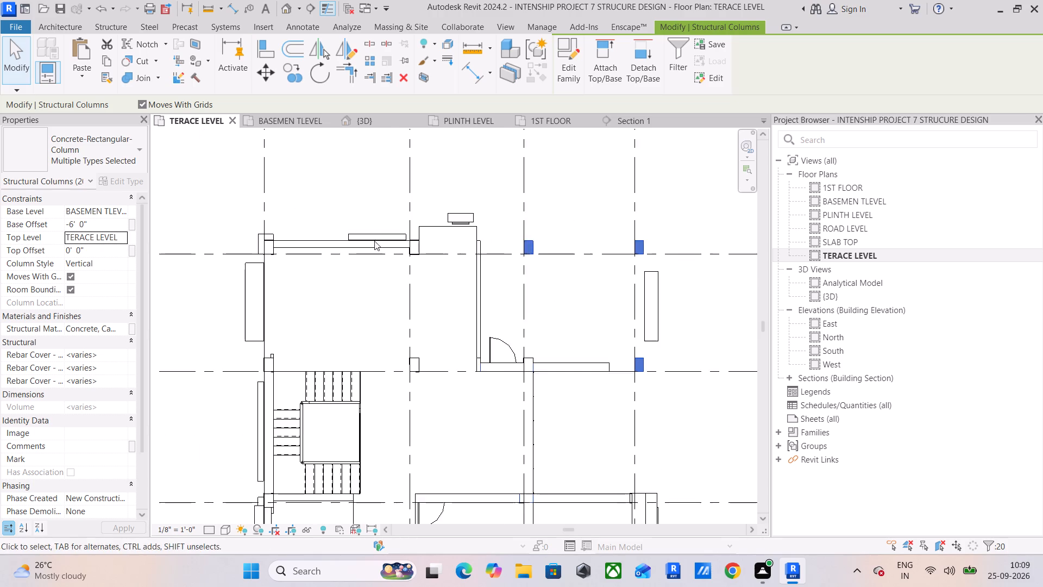
scroll(248, 226, "up", 4)
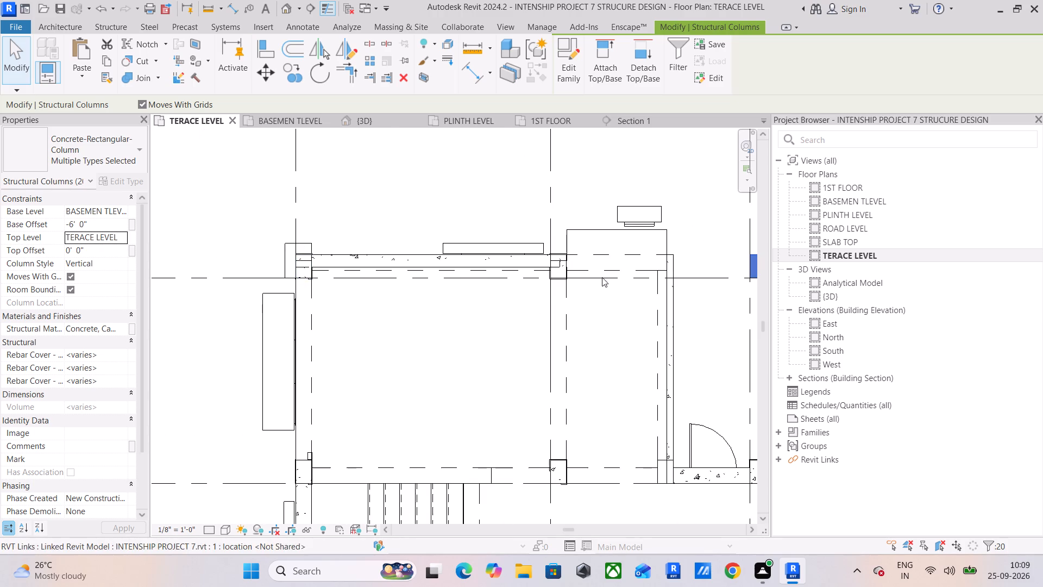
In the TERACE LEVEL plan, set the top offset of the three outer 12 x 18 columns at the building's back-right corner to -7'.
middle_click_drag(602, 277, 282, 282)
scroll(403, 273, "up", 3)
middle_click_drag(485, 280, 367, 262)
scroll(367, 262, "down", 4)
key("Escape")
left_click(358, 260)
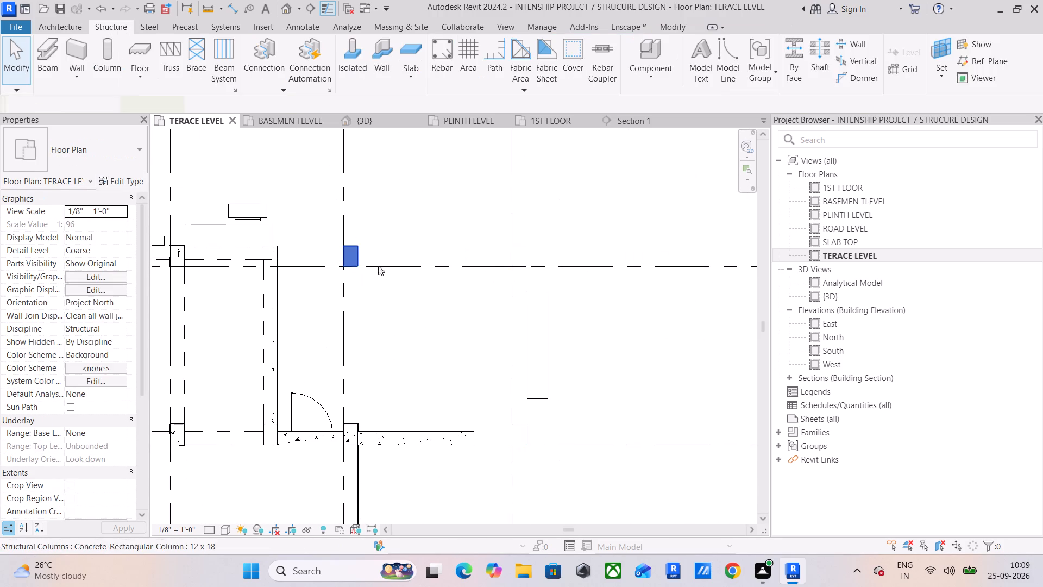
left_click(521, 260, "ctrl")
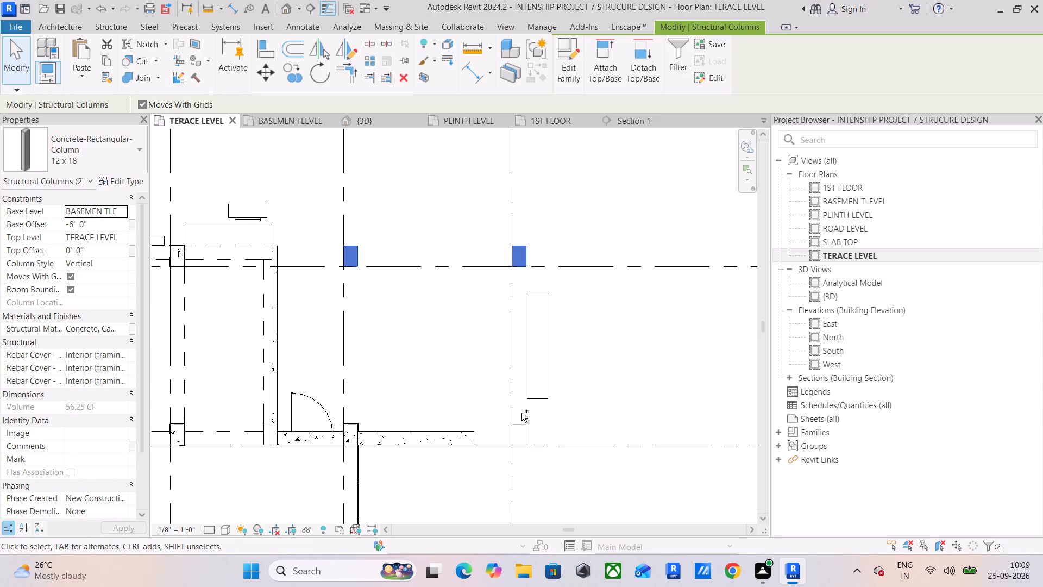
left_click(520, 421, "ctrl")
middle_click_drag(153, 254, 216, 191)
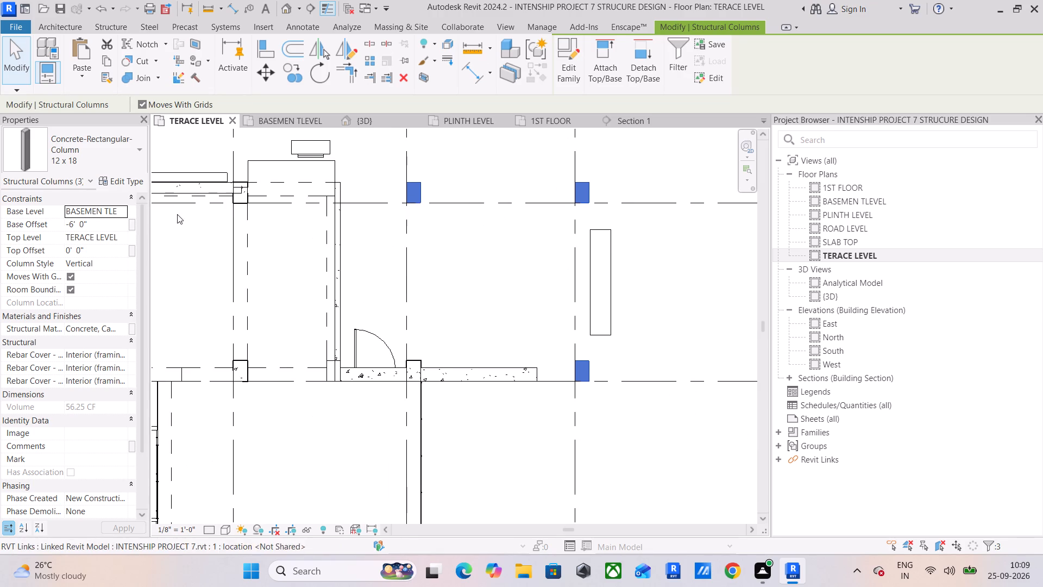
left_click(111, 250)
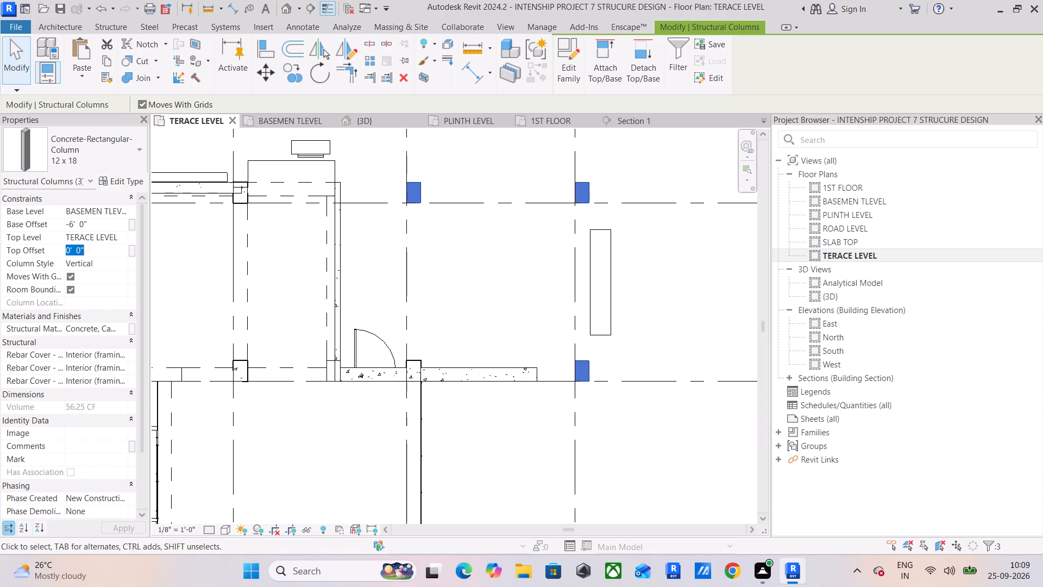
type("-7")
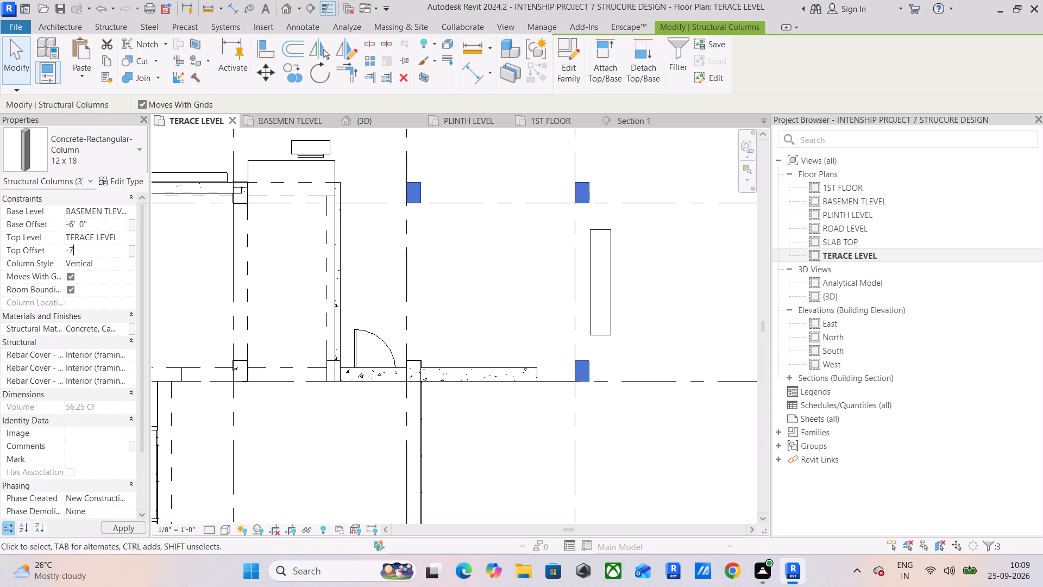
key("apostrophe")
key("Return")
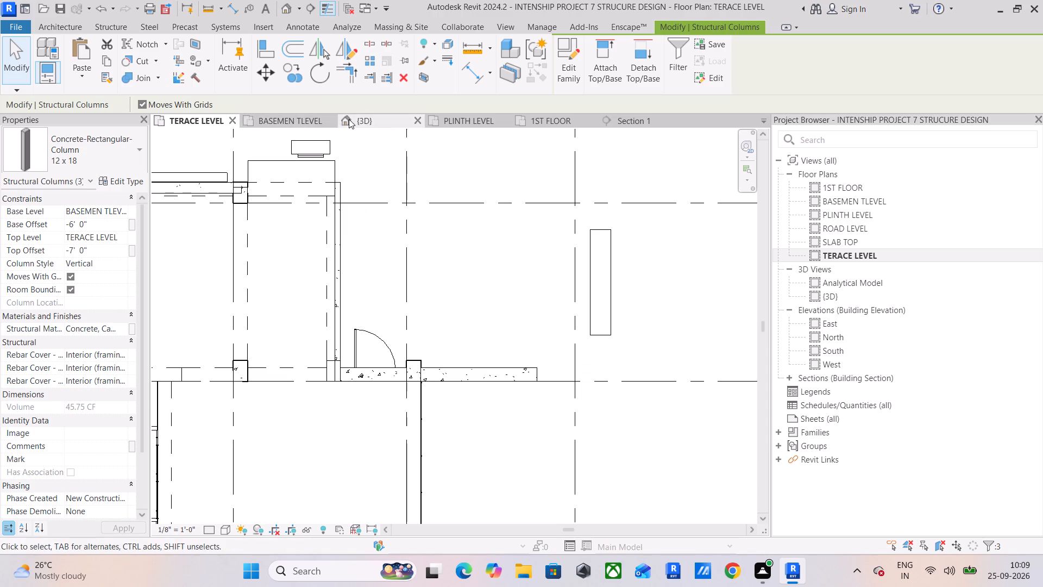
Examine the lowered corner columns and how the remaining columns meet the slabs and beams from all sides in 3D.
left_click(365, 120)
middle_click_drag(463, 238, 307, 200, "shift")
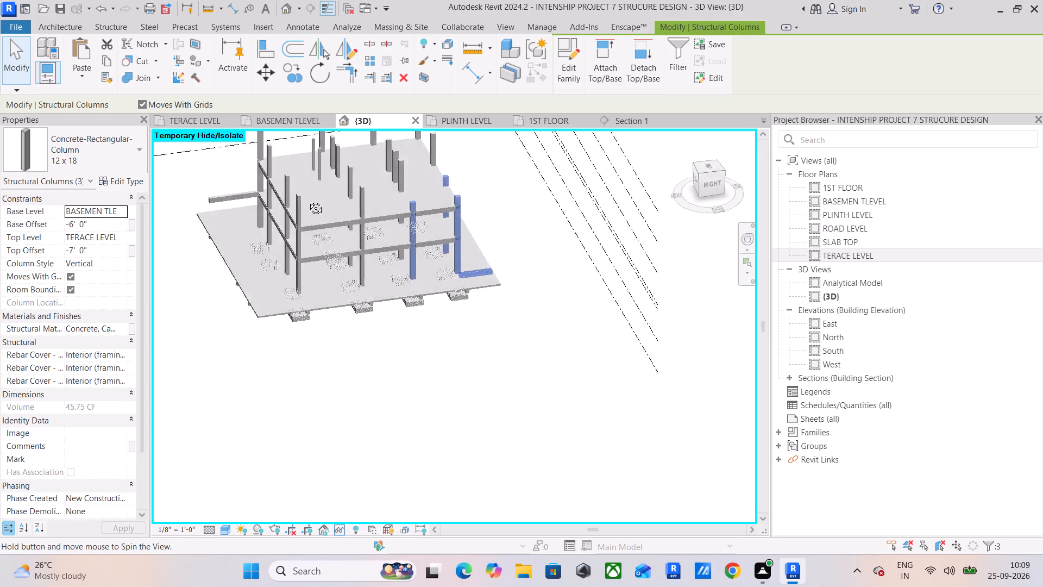
middle_click_drag(307, 200, 301, 197, "shift")
scroll(393, 195, "up", 4)
scroll(467, 205, "up", 4)
middle_click_drag(455, 225, 479, 168, "shift")
scroll(391, 213, "up", 6)
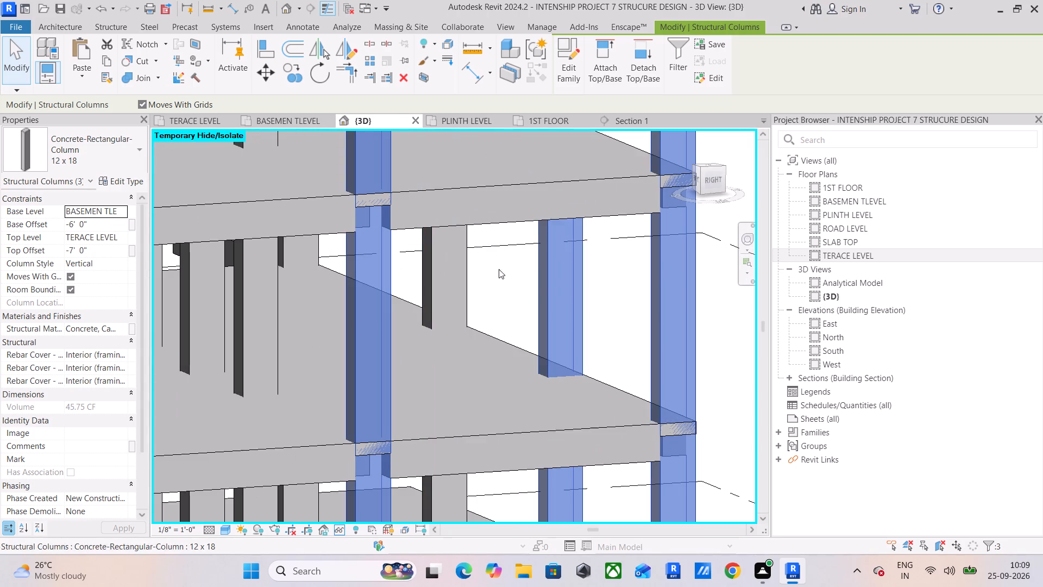
left_click(623, 295)
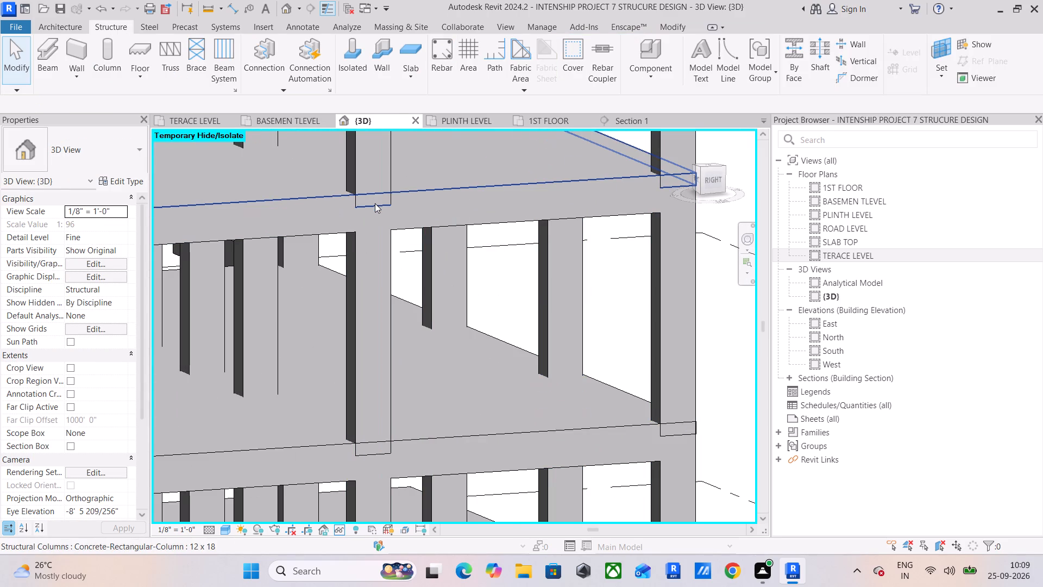
left_click(375, 203)
middle_click_drag(374, 210, 420, 234, "shift")
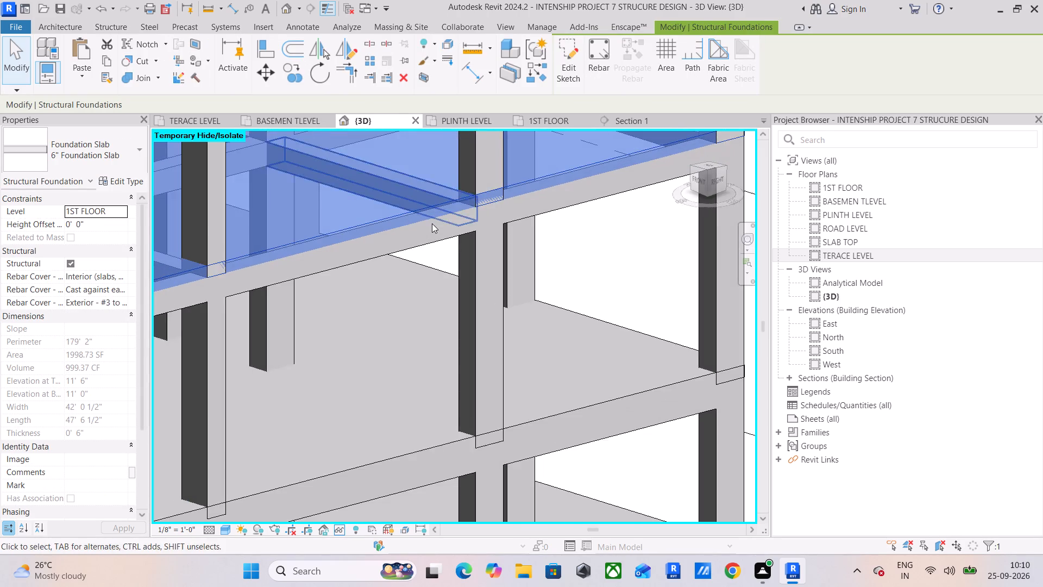
scroll(432, 223, "down", 4)
middle_click_drag(473, 218, 444, 286)
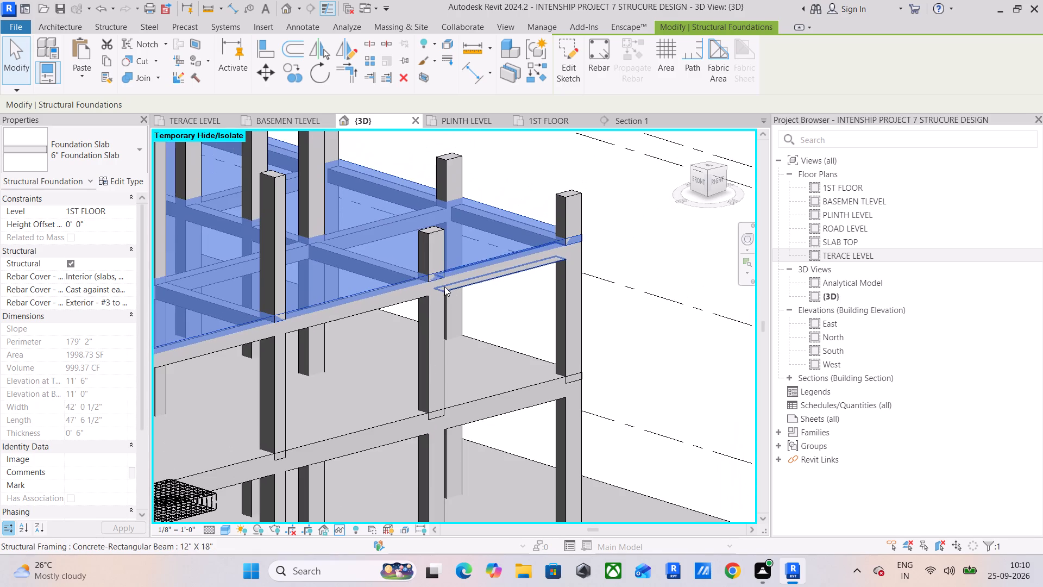
middle_click_drag(441, 289, 395, 286, "shift")
middle_click_drag(395, 286, 521, 232)
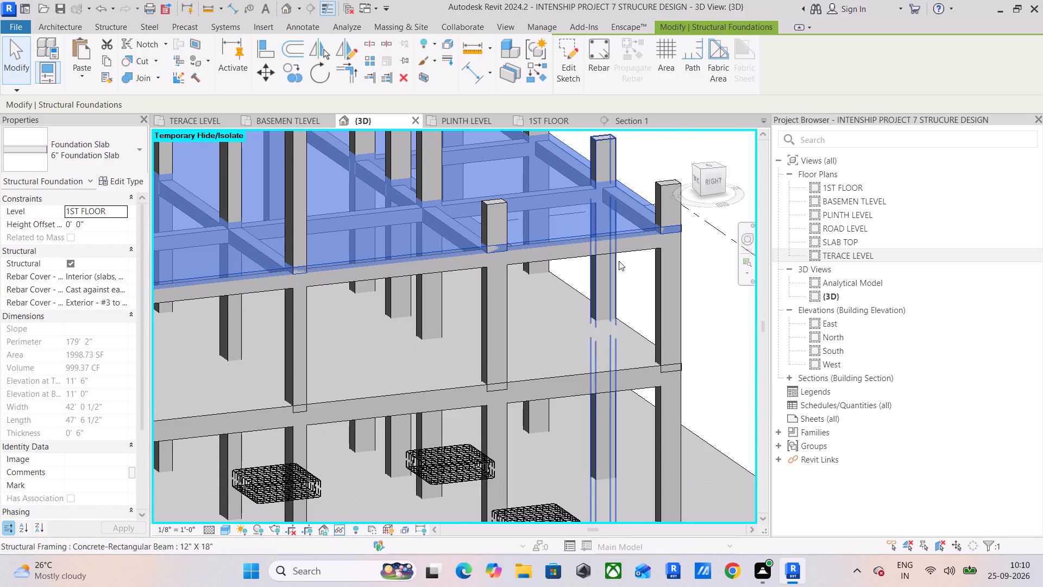
left_click(699, 274)
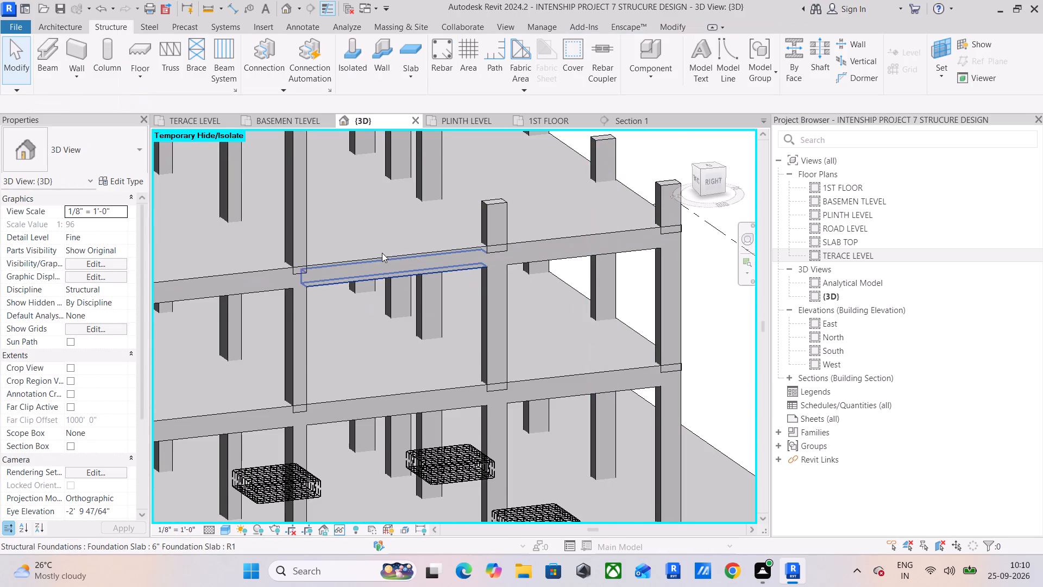
scroll(382, 253, "down", 3)
middle_click_drag(285, 270, 461, 239, "shift")
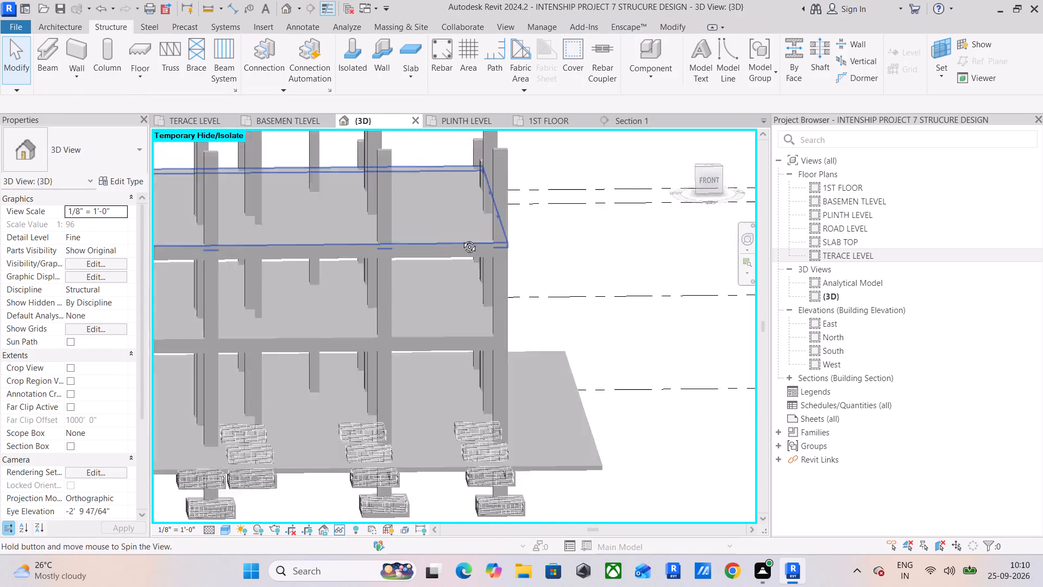
middle_click_drag(461, 239, 580, 249, "shift")
scroll(375, 341, "up", 10)
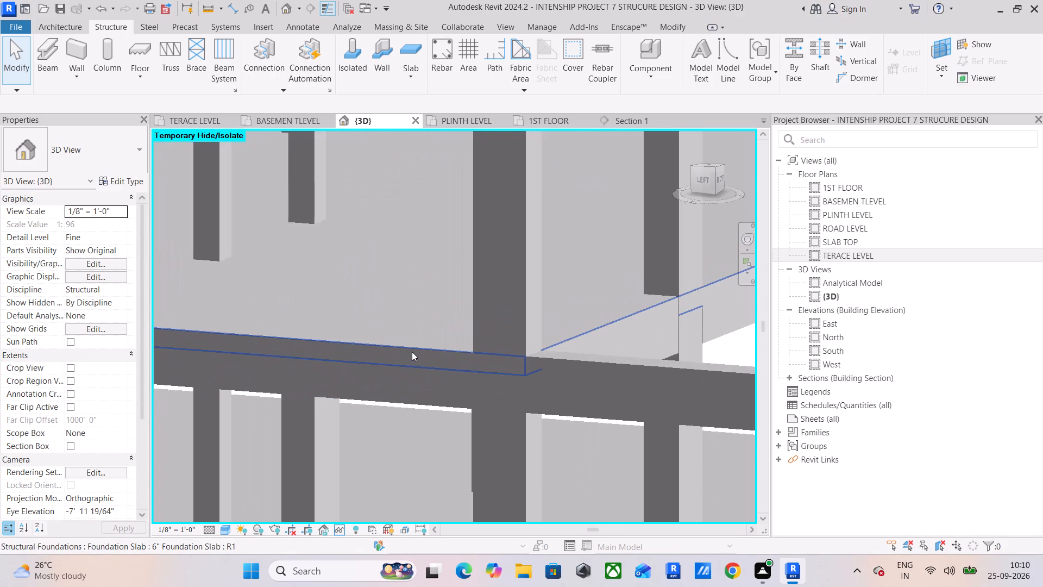
scroll(412, 352, "down", 11)
middle_click_drag(411, 326, 487, 345, "shift")
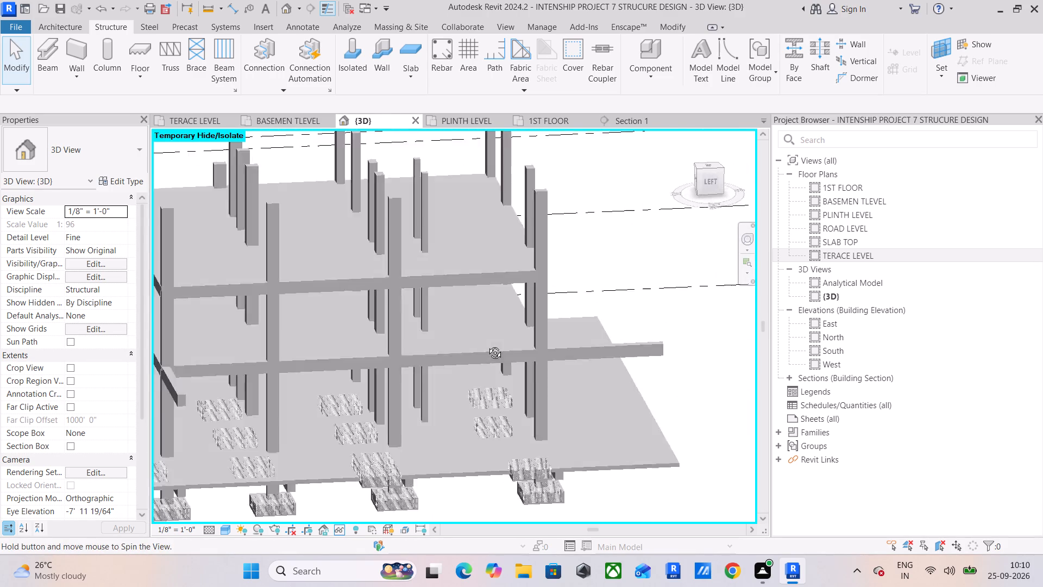
middle_click_drag(487, 345, 570, 323, "shift")
scroll(480, 320, "down", 5)
middle_click_drag(418, 322, 513, 336, "shift")
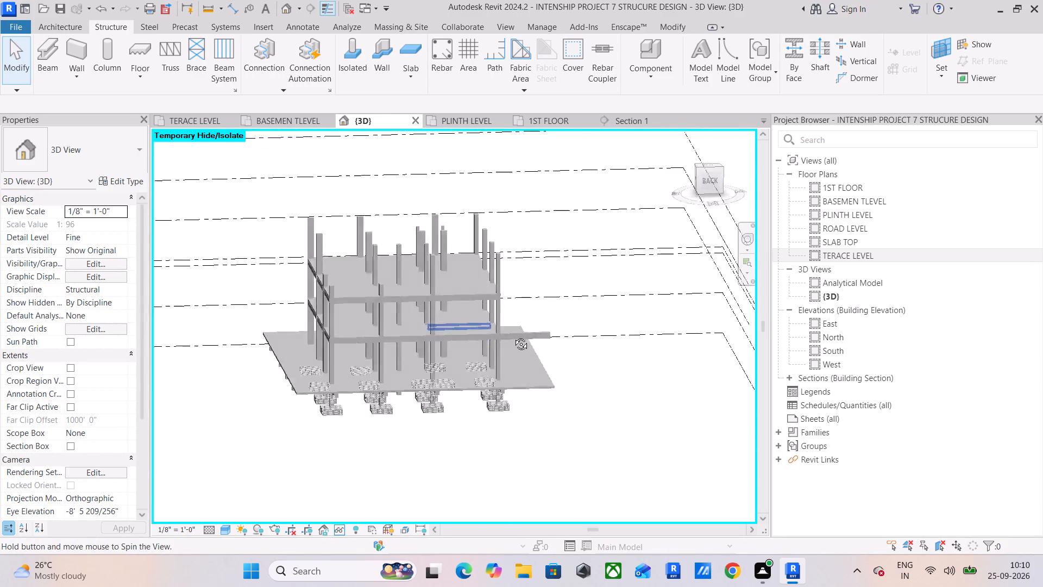
middle_click_drag(513, 336, 155, 320, "shift")
scroll(376, 304, "down", 5)
middle_click_drag(458, 304, 394, 396, "shift")
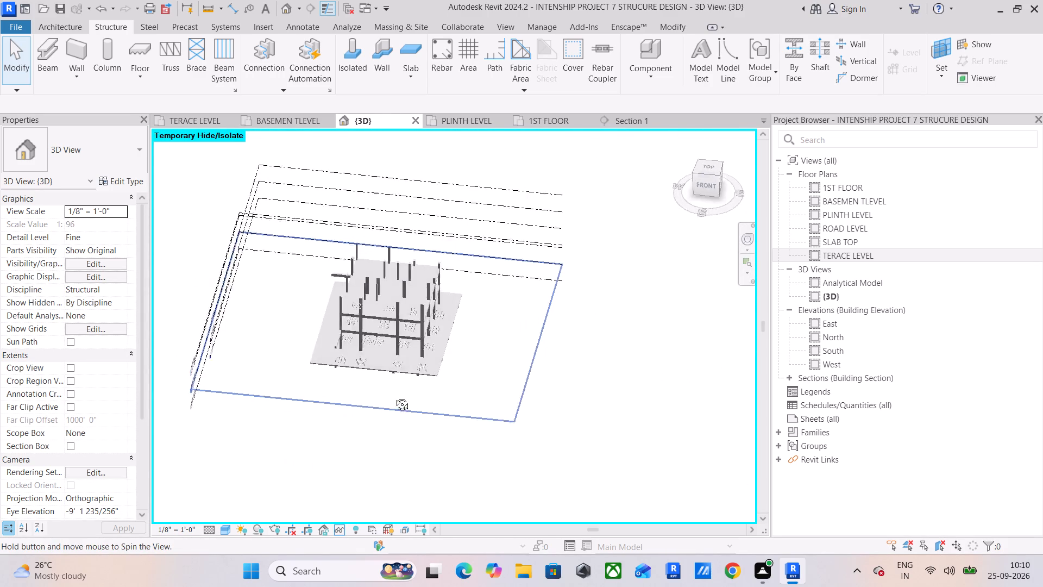
middle_click_drag(394, 396, 430, 440, "shift")
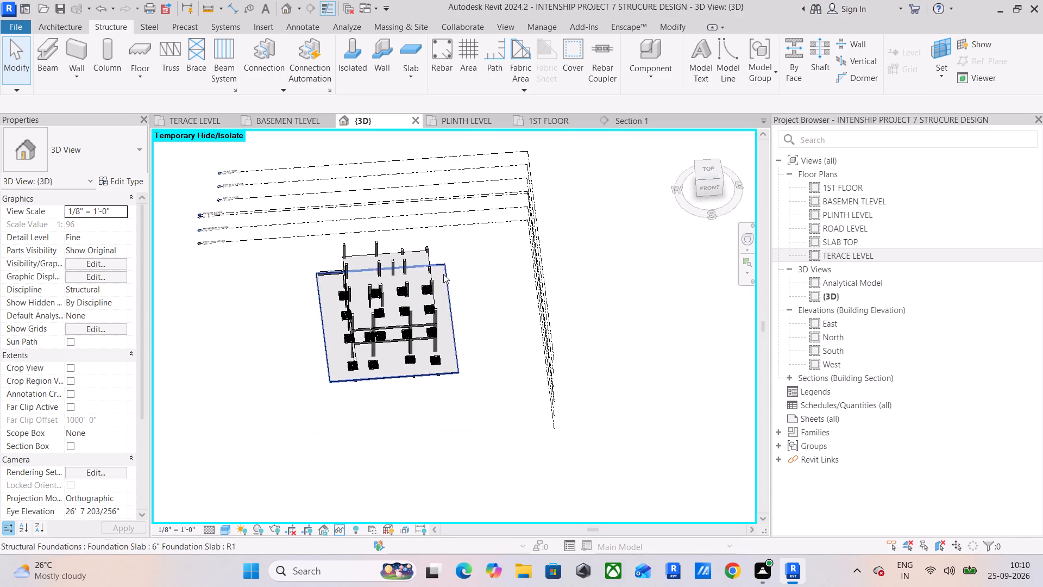
Set the top level of the 12 x 18 right-edge column, second from the front, to PLINTH LEVEL, unjoining the conflicting elements.
scroll(425, 275, "up", 9)
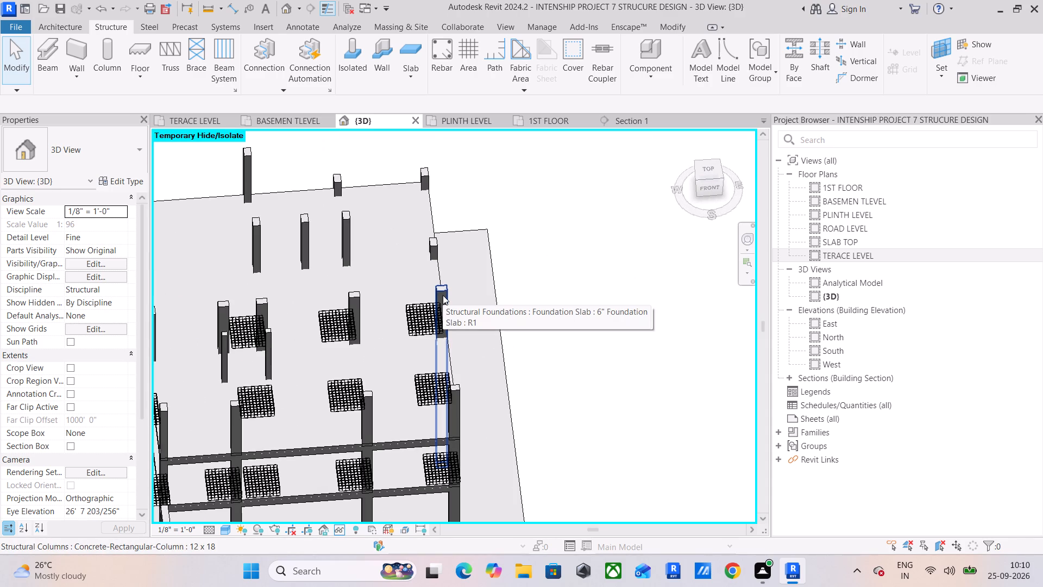
left_click(443, 295)
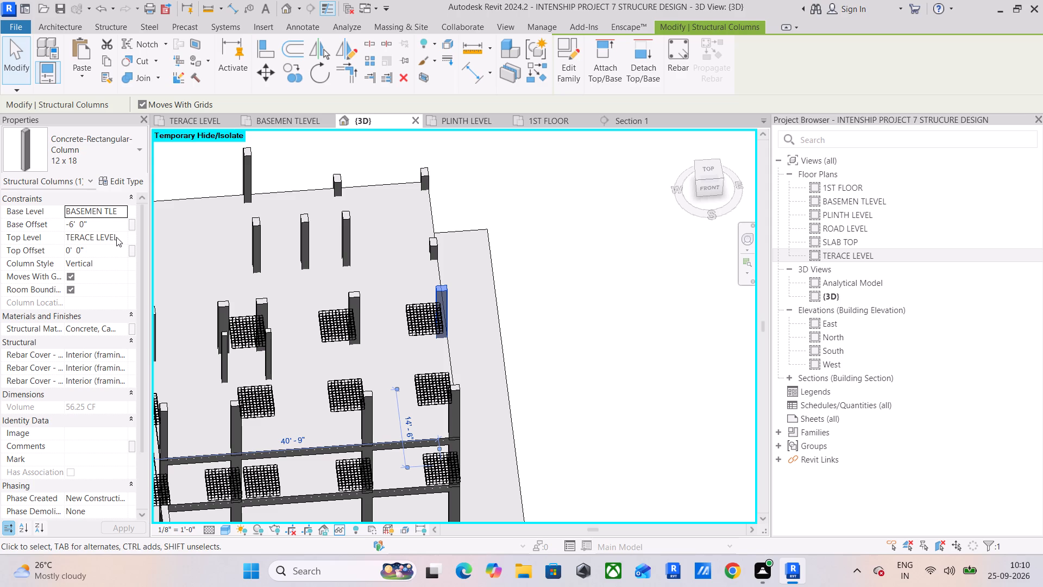
left_click(121, 235)
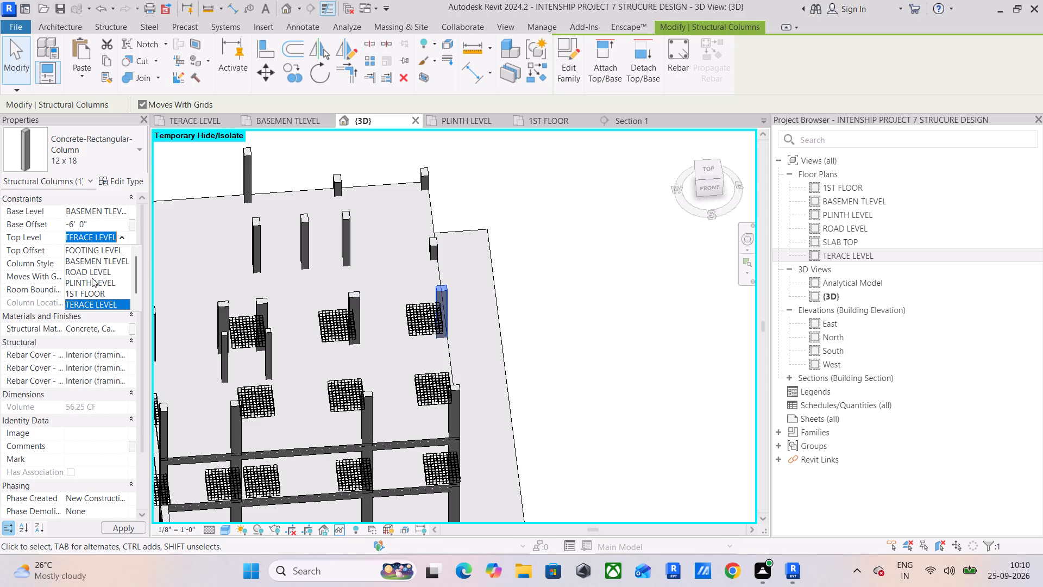
left_click(92, 278)
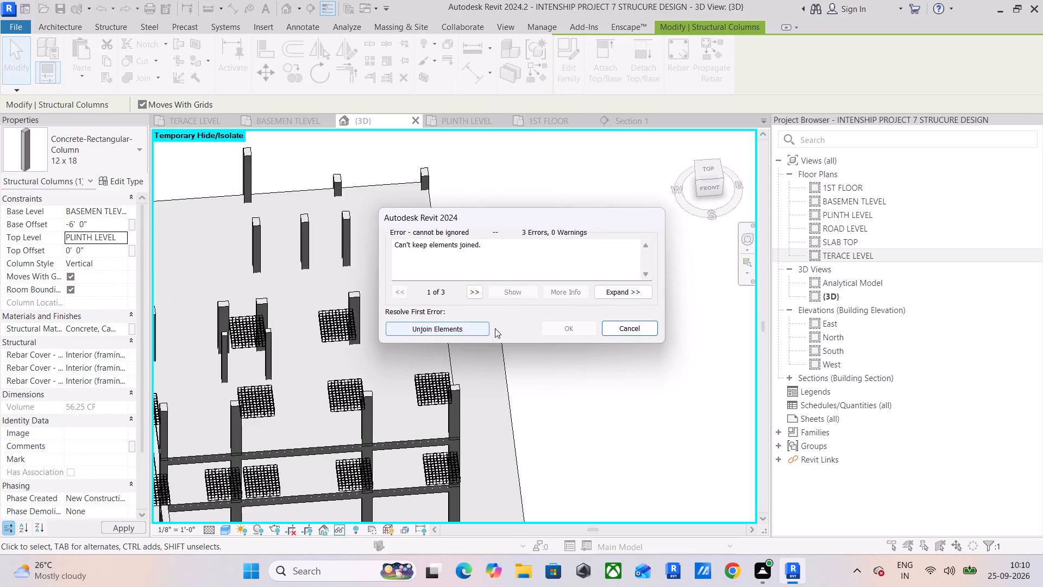
left_click(432, 317)
left_click(431, 326)
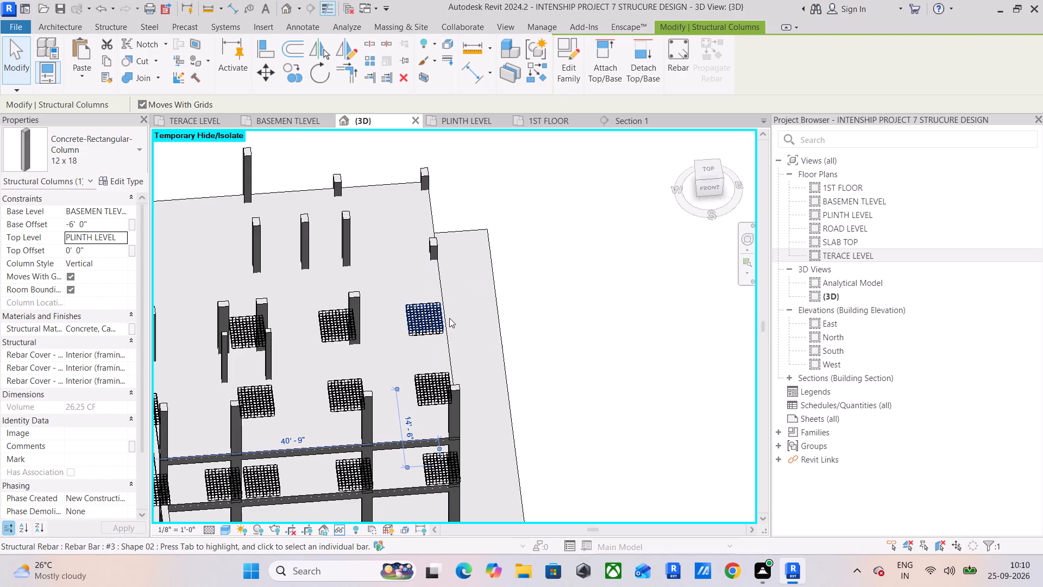
Examine the shortened right-edge column against the surrounding beams, slabs and neighbouring columns from several sides in 3D.
scroll(449, 318, "down", 4)
middle_click_drag(472, 322, 344, 235, "shift")
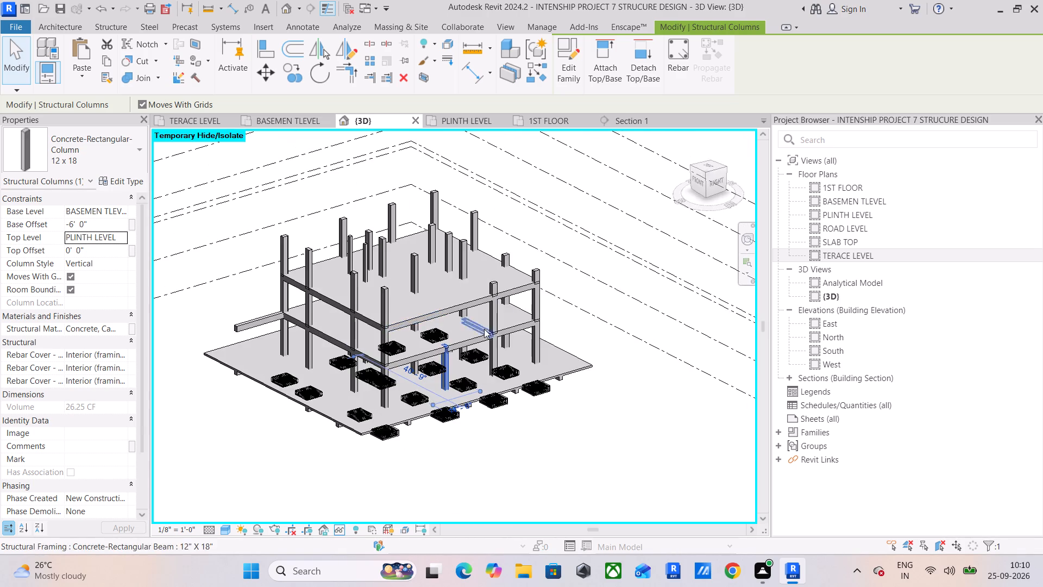
scroll(513, 341, "up", 1, "shift")
middle_click_drag(493, 358, 413, 320, "shift")
scroll(481, 348, "up", 4)
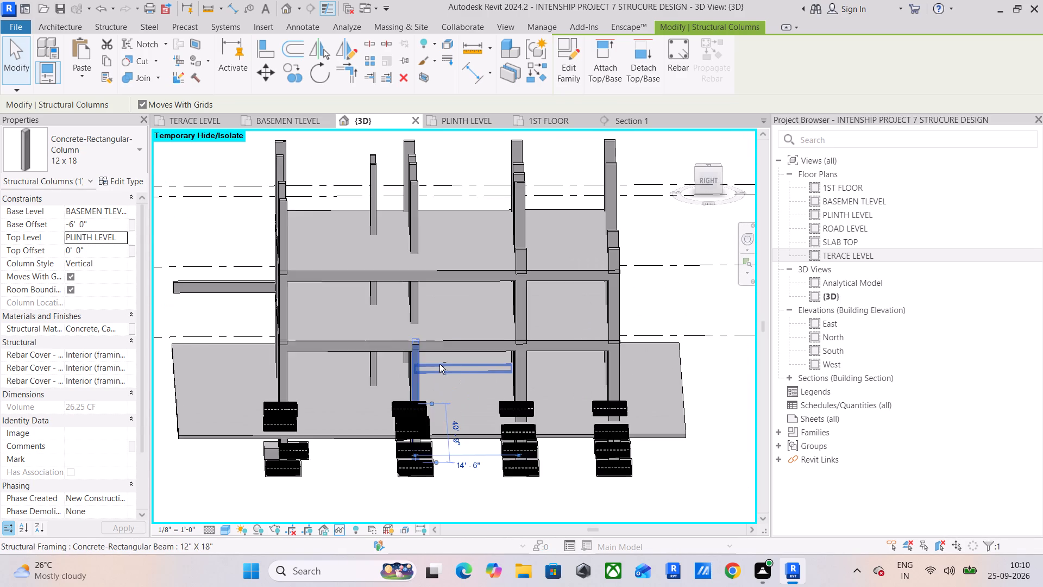
middle_click_drag(439, 364, 544, 335, "shift")
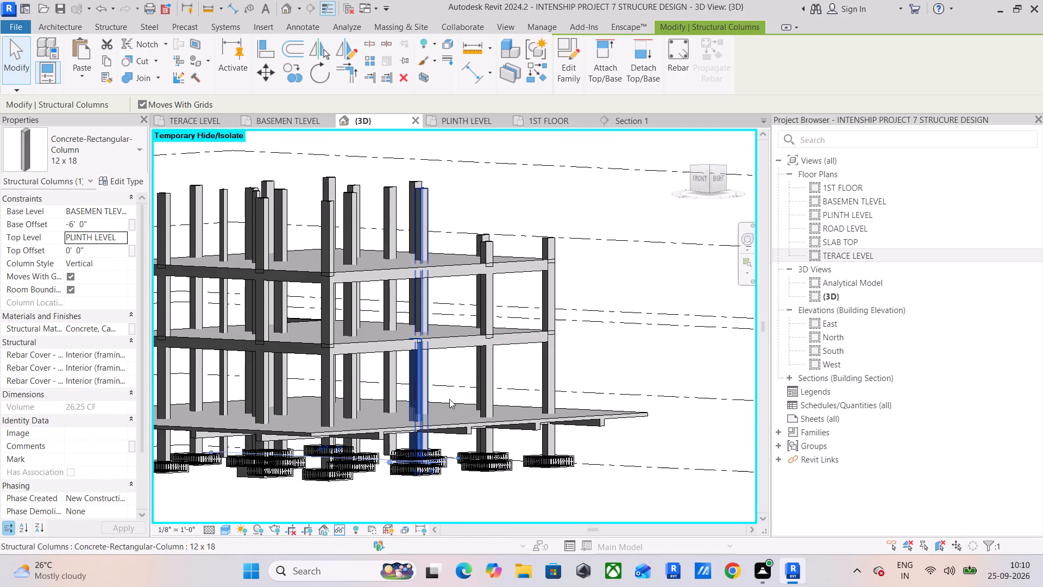
middle_click_drag(453, 399, 476, 391, "shift")
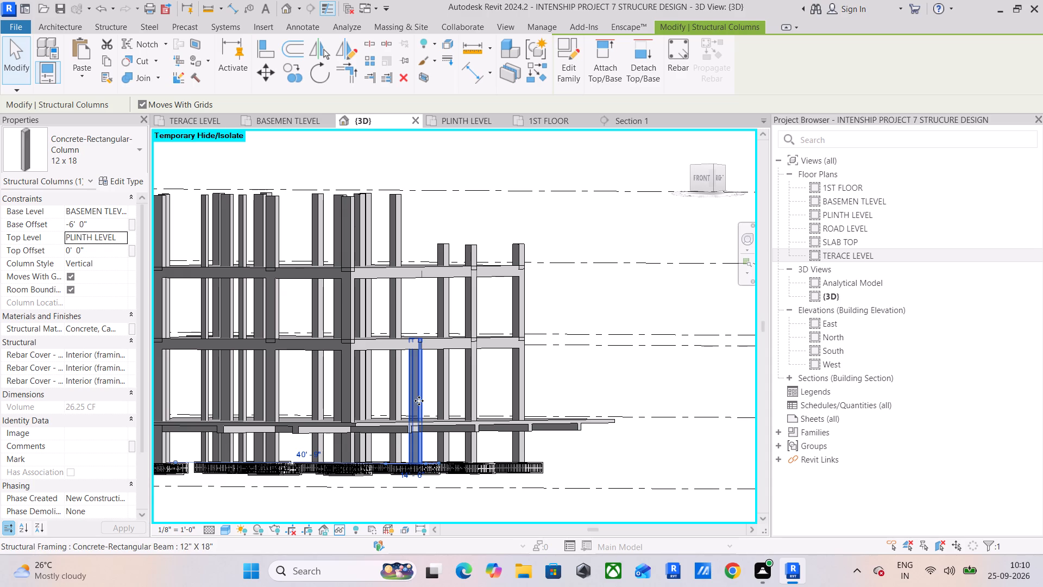
middle_click_drag(416, 389, 462, 399, "shift")
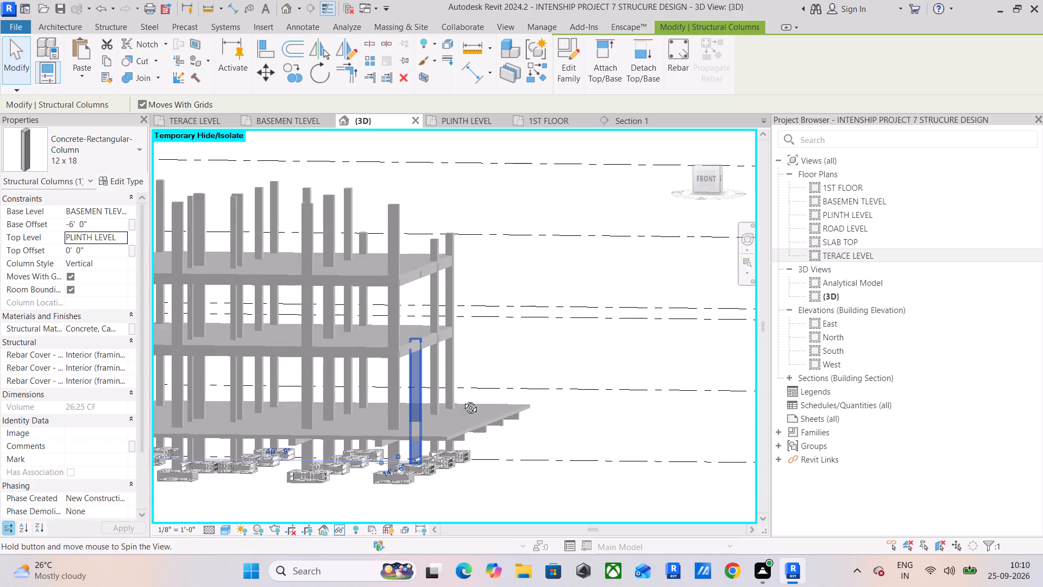
middle_click_drag(462, 399, 435, 435, "shift")
scroll(416, 355, "up", 8)
middle_click_drag(444, 351, 379, 403, "shift")
middle_click_drag(427, 377, 351, 314, "shift")
scroll(351, 317, "down", 5)
middle_click_drag(353, 330, 541, 331, "shift")
scroll(505, 341, "down", 4)
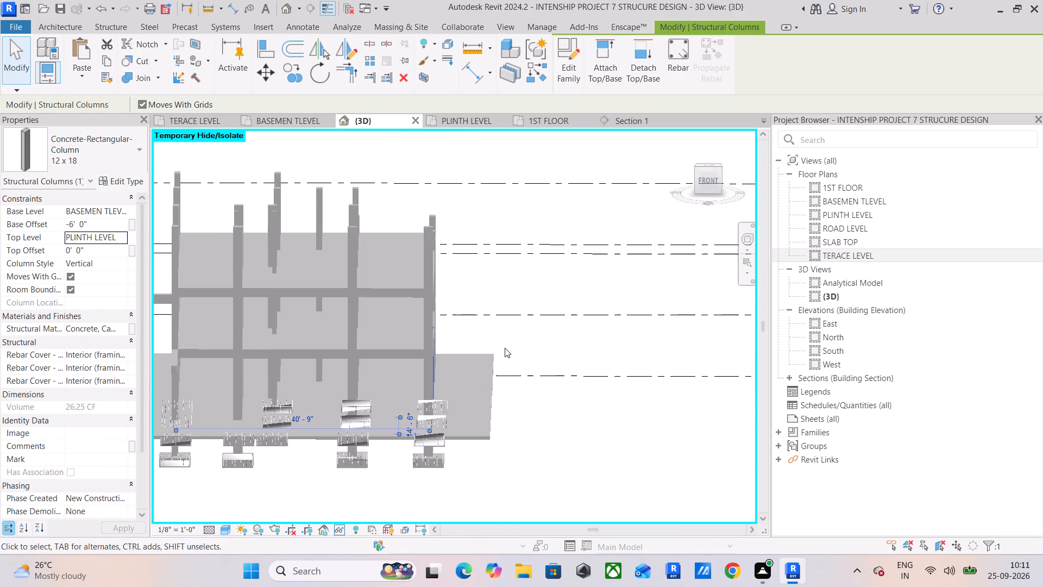
middle_click_drag(457, 350, 267, 349, "shift")
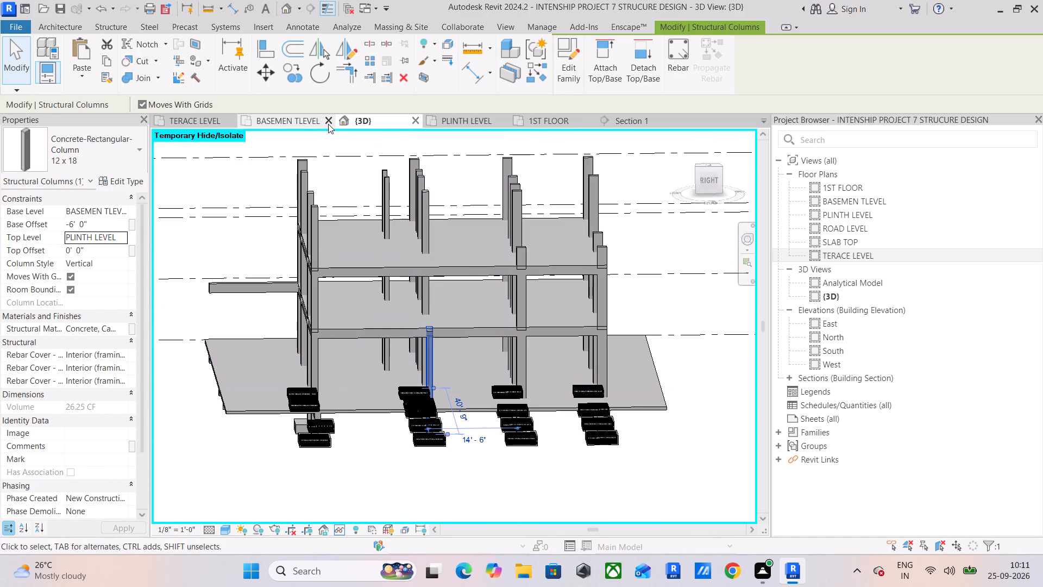
Reset the temporary hide/isolate and view the frame with the linked architectural model from the right side.
type("HR")
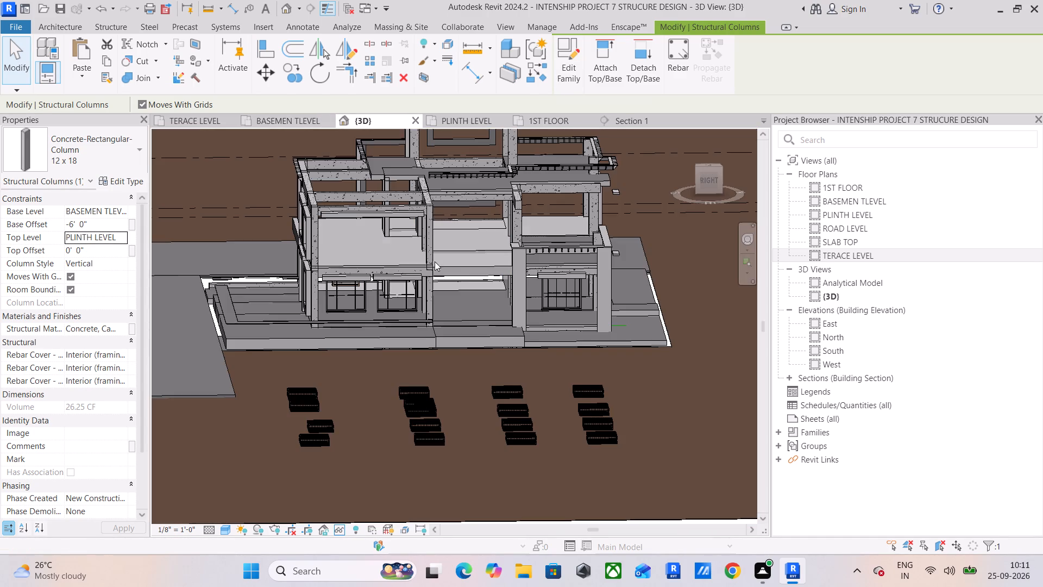
middle_click_drag(461, 272, 450, 252, "shift")
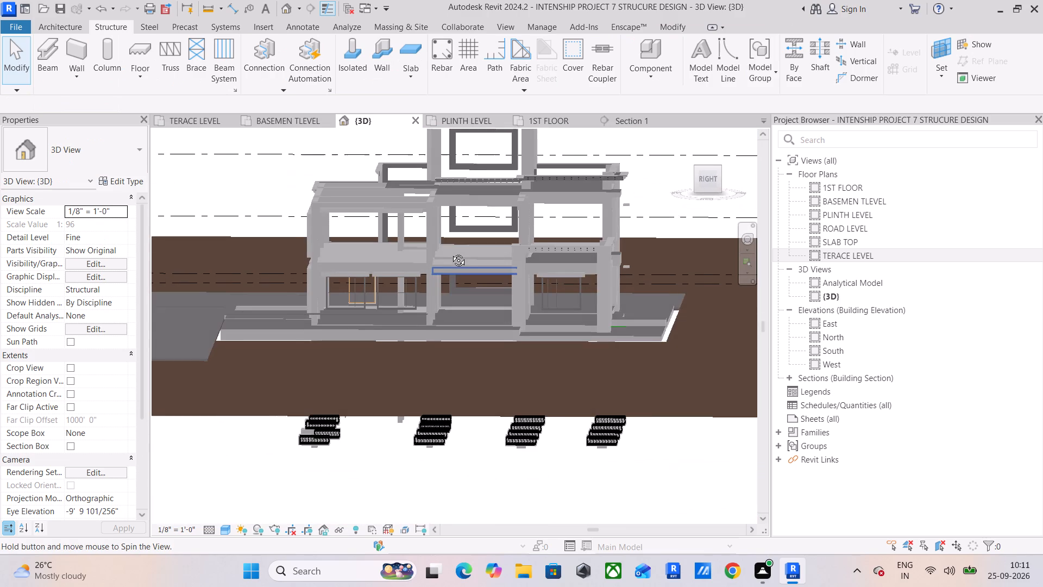
middle_click_drag(450, 252, 465, 244, "shift")
left_click(708, 179)
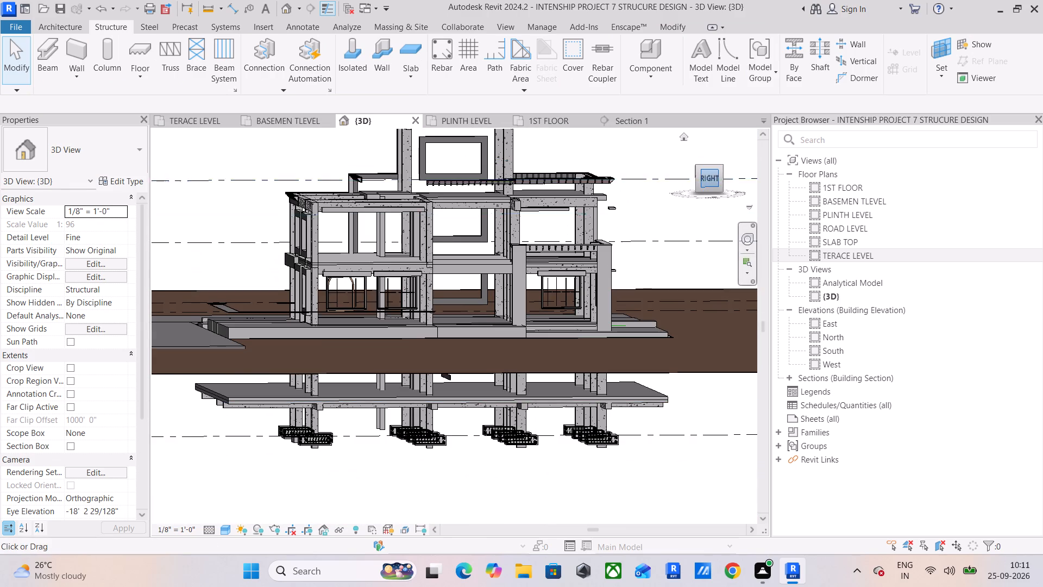
scroll(483, 308, "up", 4)
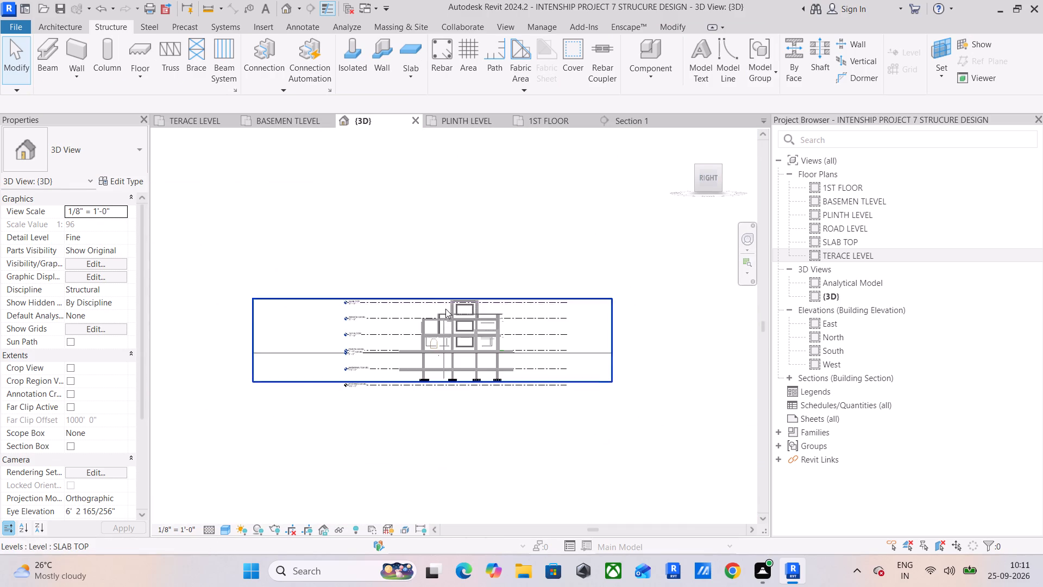
Examine the structural frame against the level lines and linked architectural model from the right side and front-right corner in 3D.
scroll(441, 307, "up", 10)
scroll(473, 347, "up", 3)
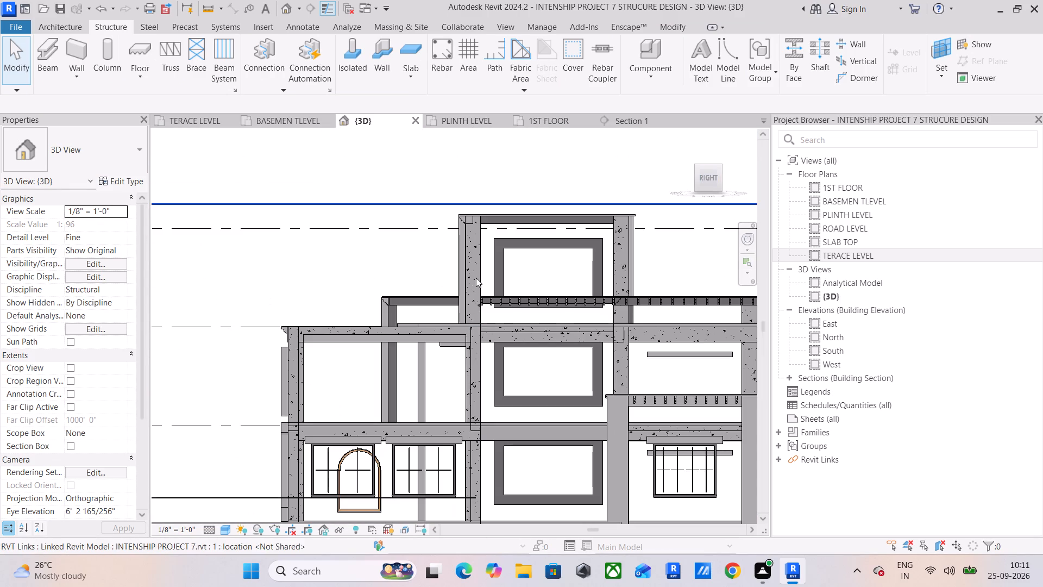
middle_click_drag(398, 383, 639, 372)
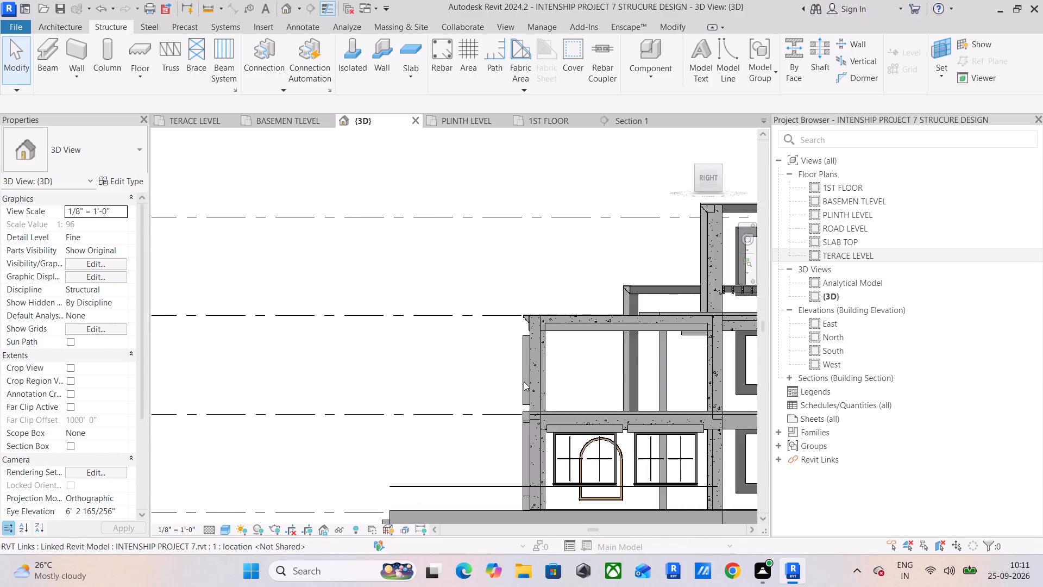
scroll(521, 382, "down", 4)
middle_click_drag(585, 384, 512, 385)
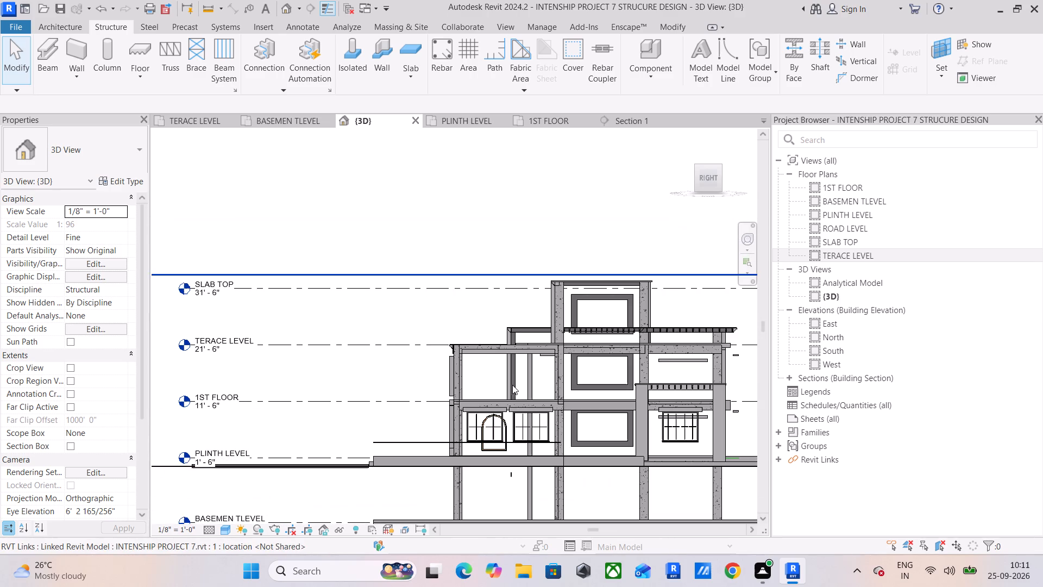
scroll(509, 372, "down", 3)
middle_click_drag(527, 372, 592, 430, "shift")
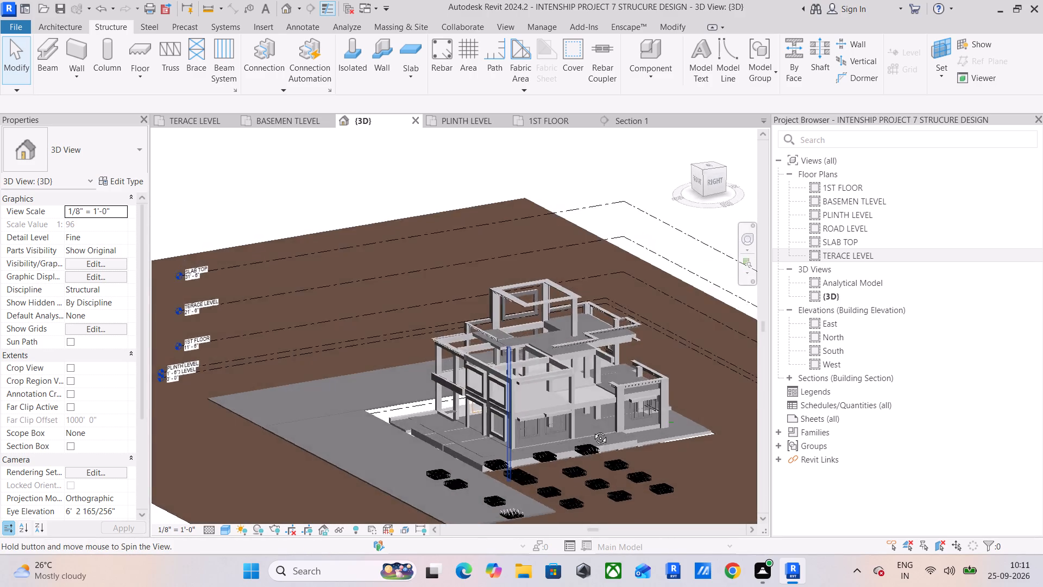
middle_click_drag(592, 430, 649, 431, "shift")
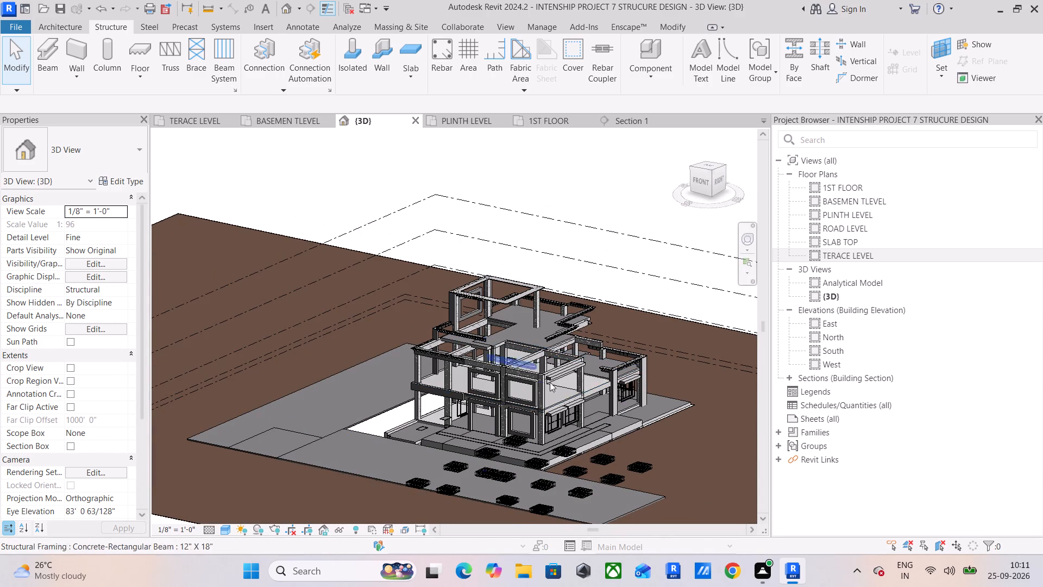
scroll(581, 382, "up", 4)
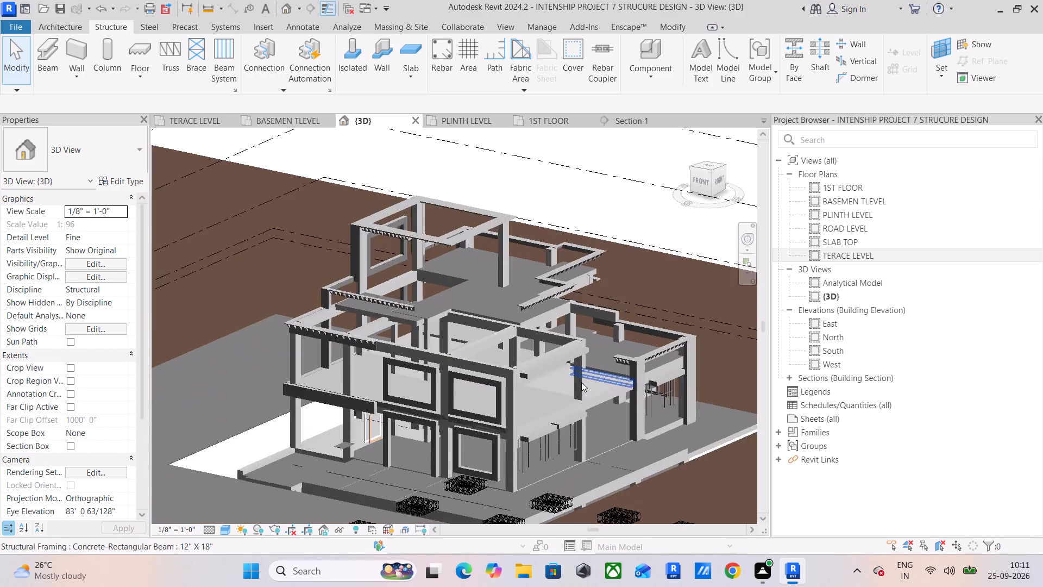
scroll(581, 382, "up", 4)
middle_click_drag(591, 376, 552, 367, "shift")
middle_click_drag(611, 404, 459, 345)
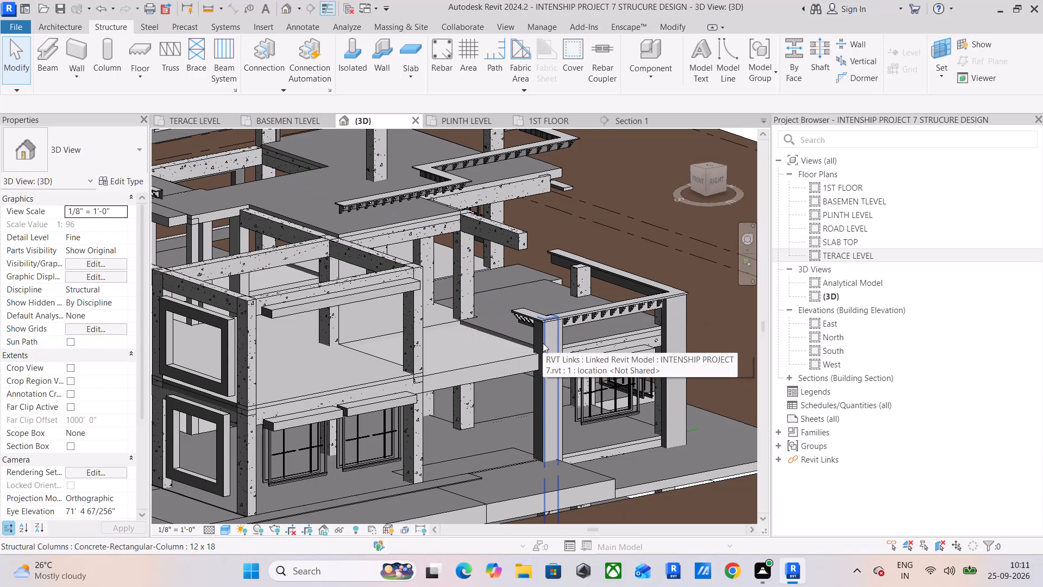
Examine how the terrace and first-floor columns meet the slabs, beams and parapets of the linked architectural model from several angles.
middle_click_drag(415, 230, 573, 403)
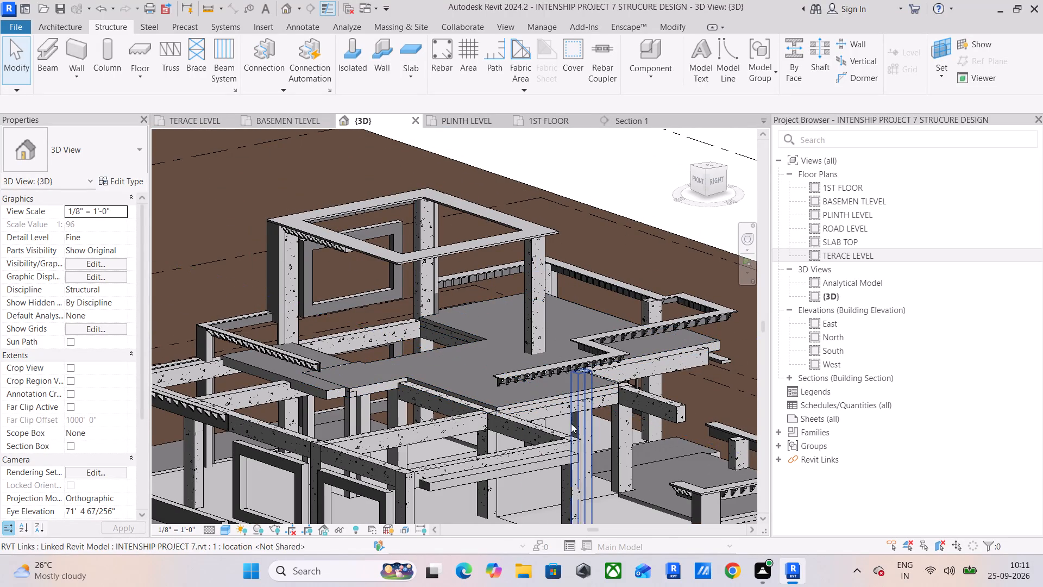
middle_click_drag(571, 423, 548, 348)
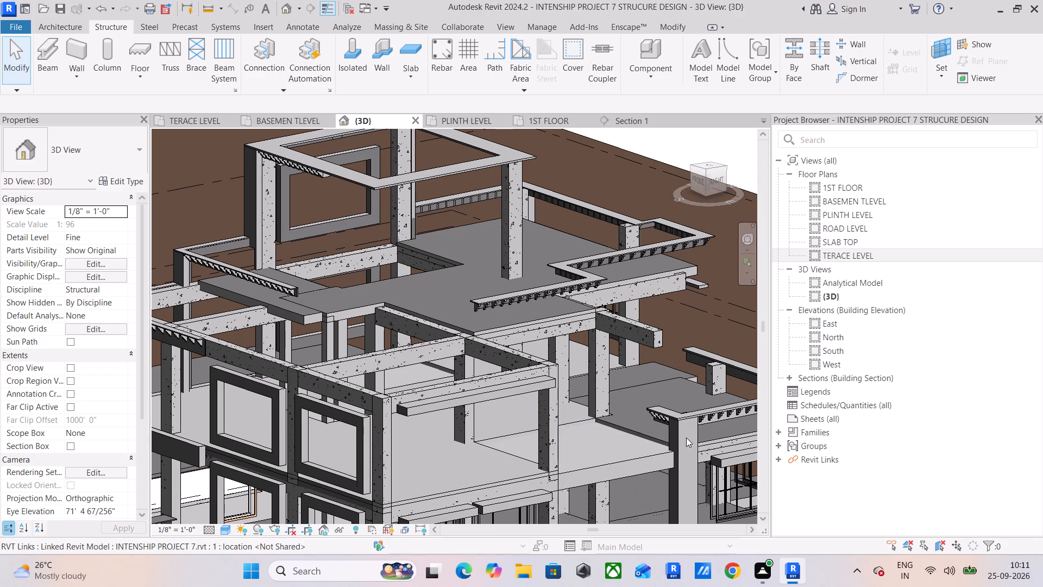
middle_click_drag(681, 441, 448, 452)
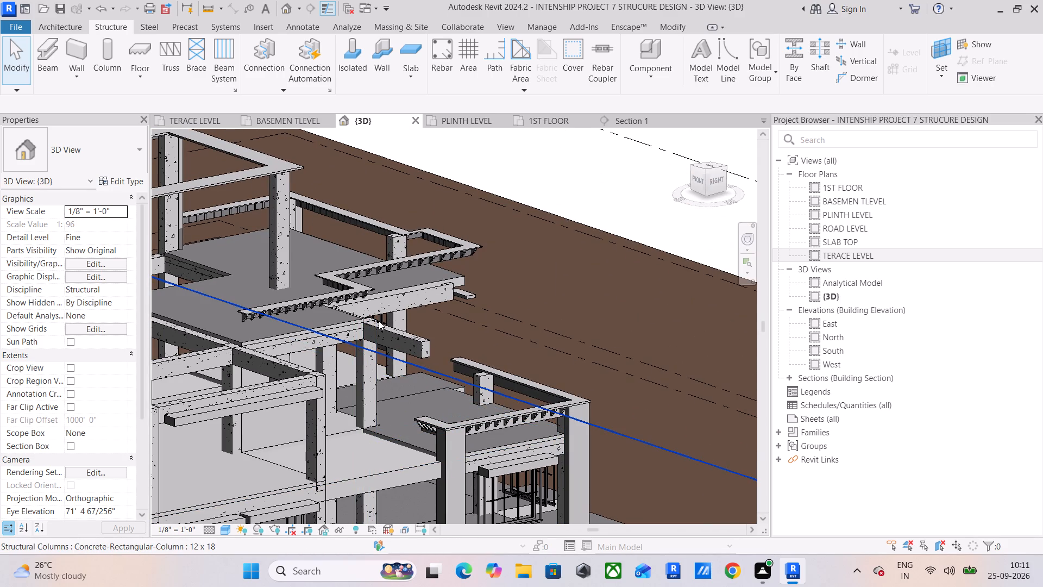
middle_click_drag(379, 321, 470, 318)
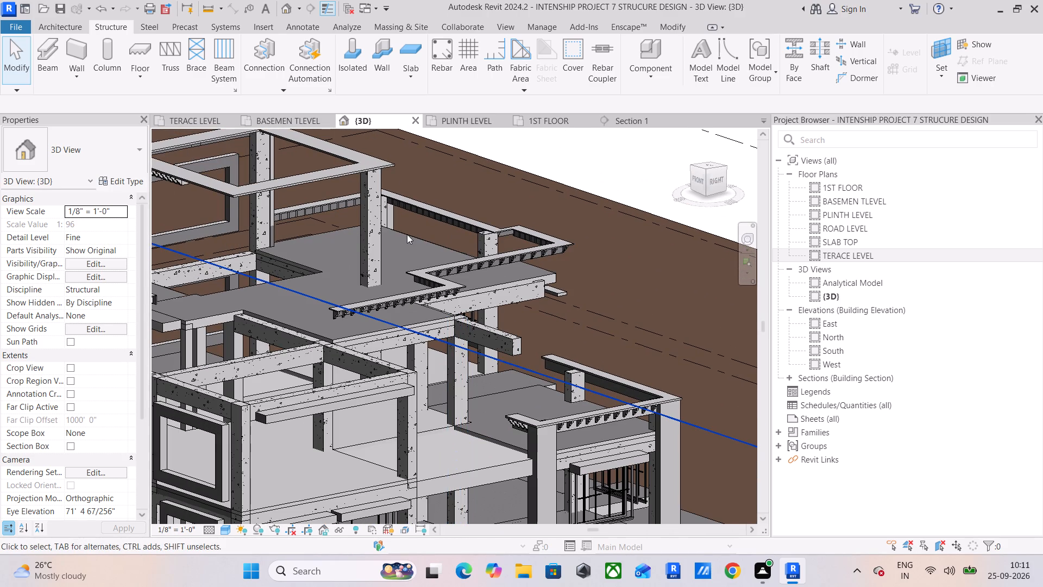
middle_click_drag(448, 252, 324, 264, "shift")
middle_click_drag(472, 364, 397, 332, "shift")
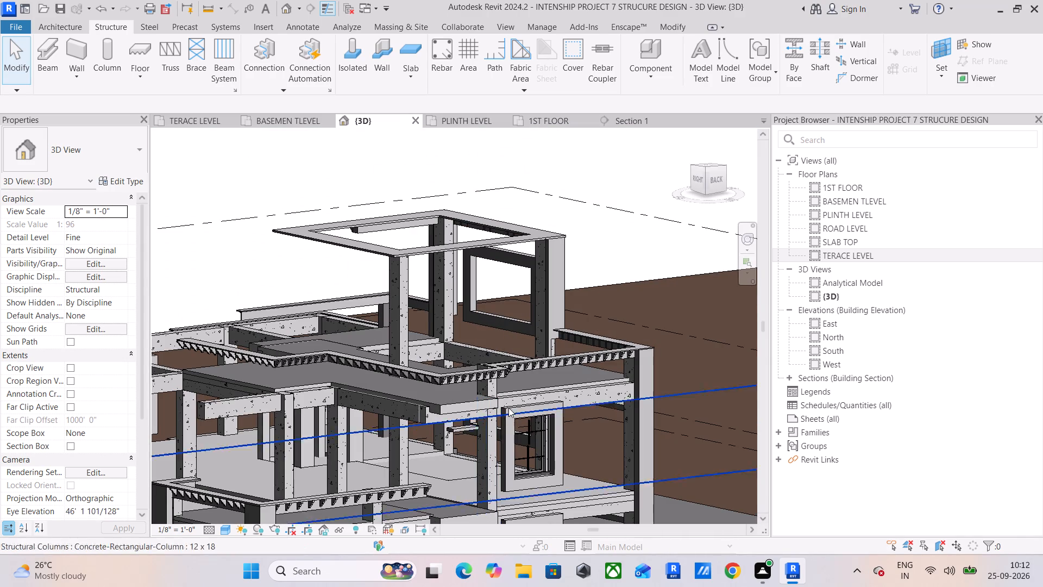
middle_click_drag(508, 397, 620, 410, "shift")
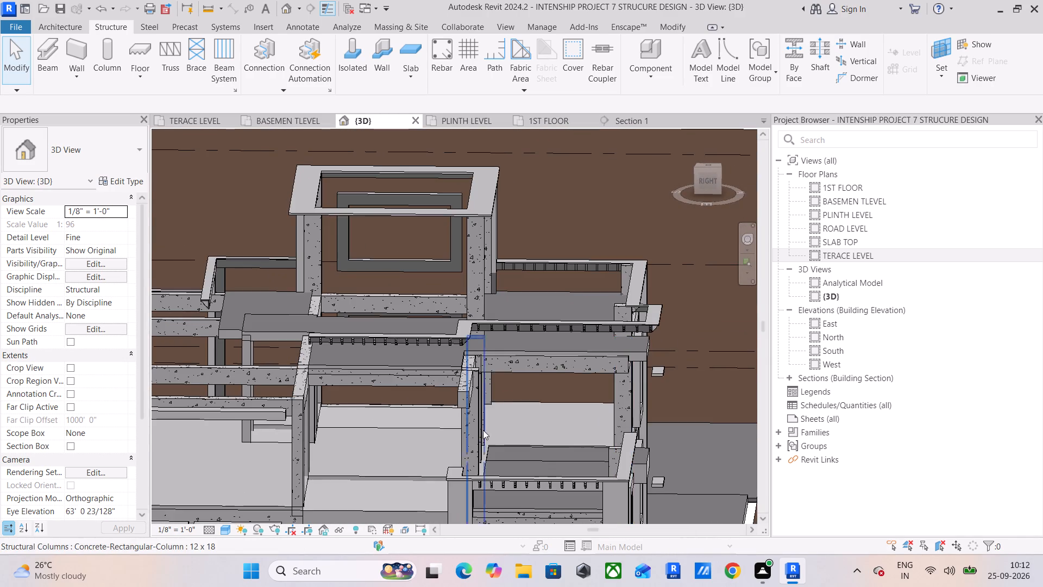
middle_click_drag(453, 423, 627, 426, "shift")
scroll(627, 426, "up", 1)
middle_click_drag(518, 415, 388, 424, "shift")
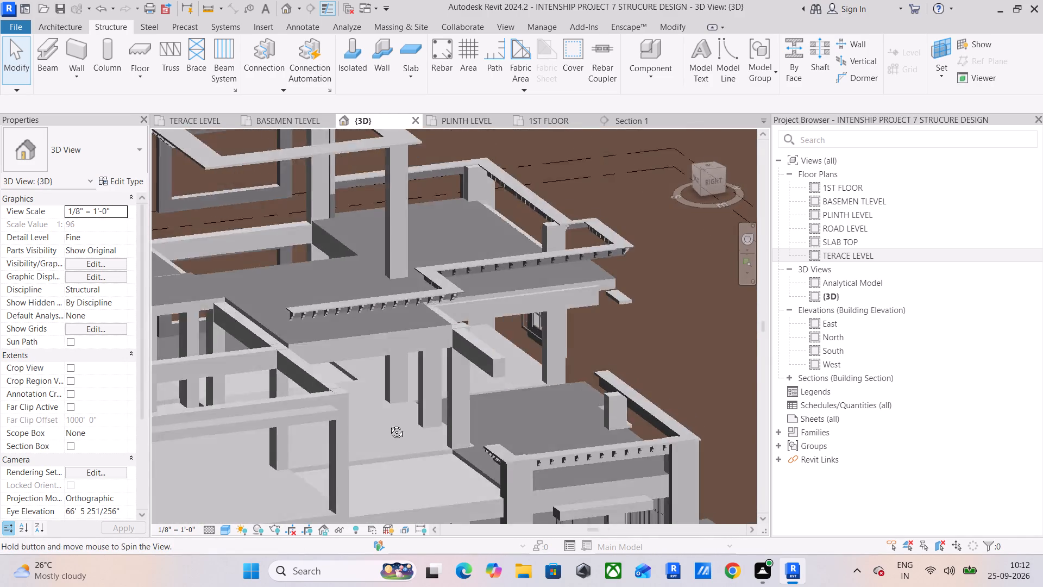
middle_click_drag(388, 424, 433, 421, "shift")
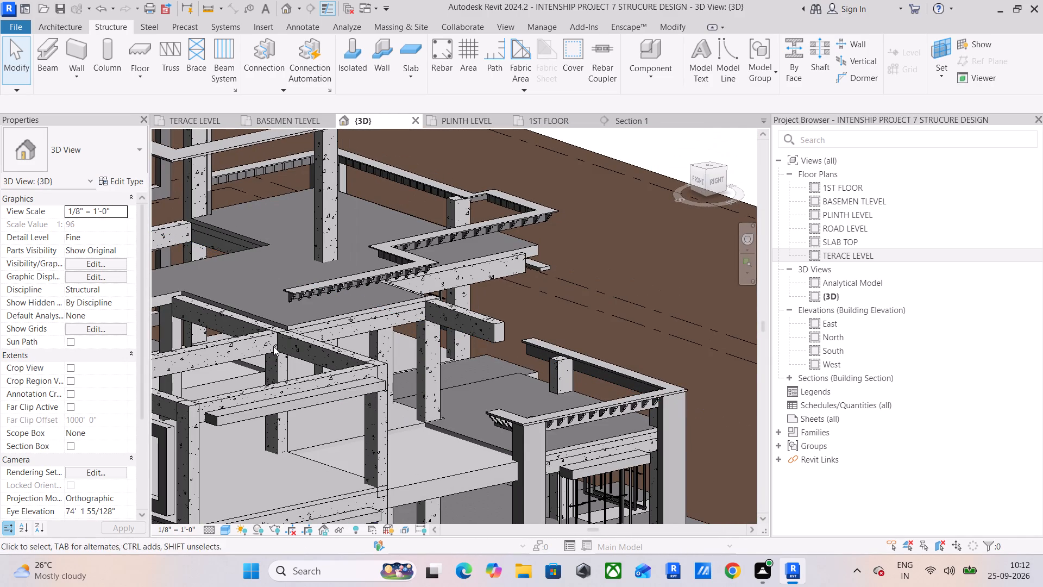
middle_click_drag(273, 346, 332, 353, "shift")
scroll(332, 353, "down", 1)
middle_click_drag(340, 357, 595, 408)
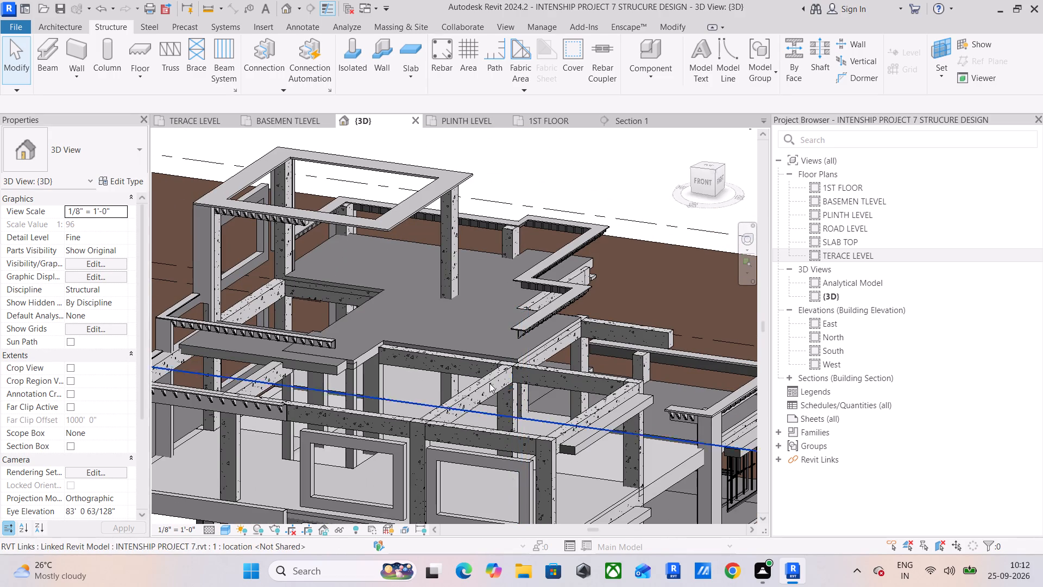
scroll(511, 367, "up", 3)
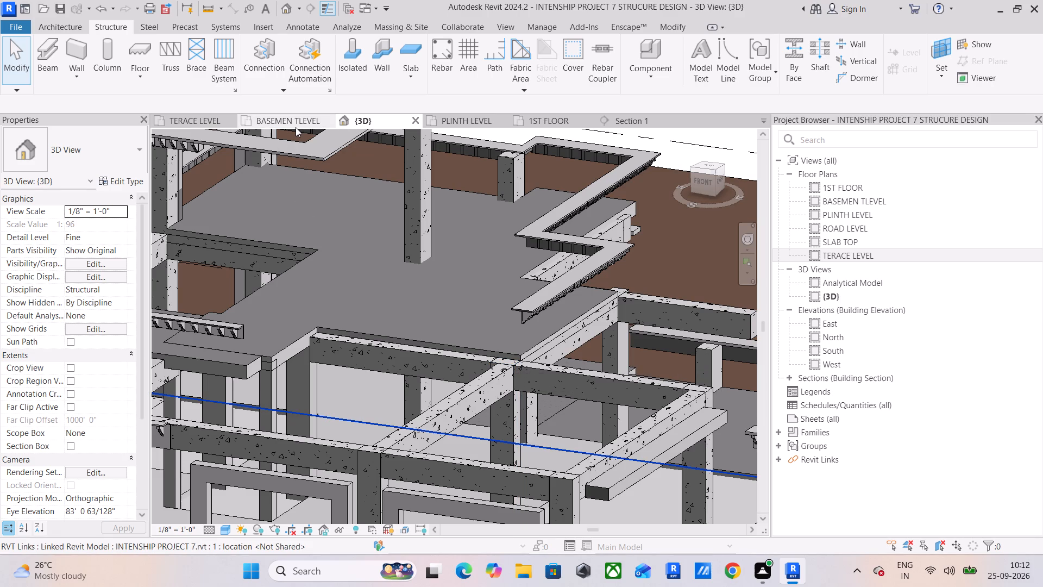
Temporarily hide the linked architectural model in the 3D view, leaving only the structural frame.
left_click(365, 122)
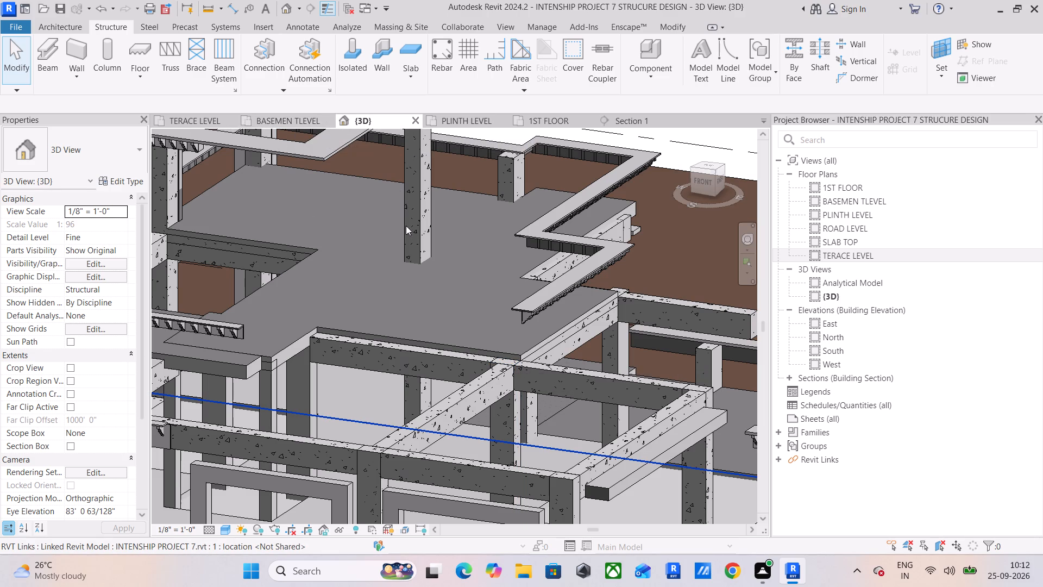
type("HR")
left_click(406, 253)
middle_click_drag(458, 323, 257, 280)
scroll(257, 280, "up", 1)
scroll(257, 280, "down", 5)
scroll(354, 327, "down", 3)
middle_click_drag(378, 346, 417, 339)
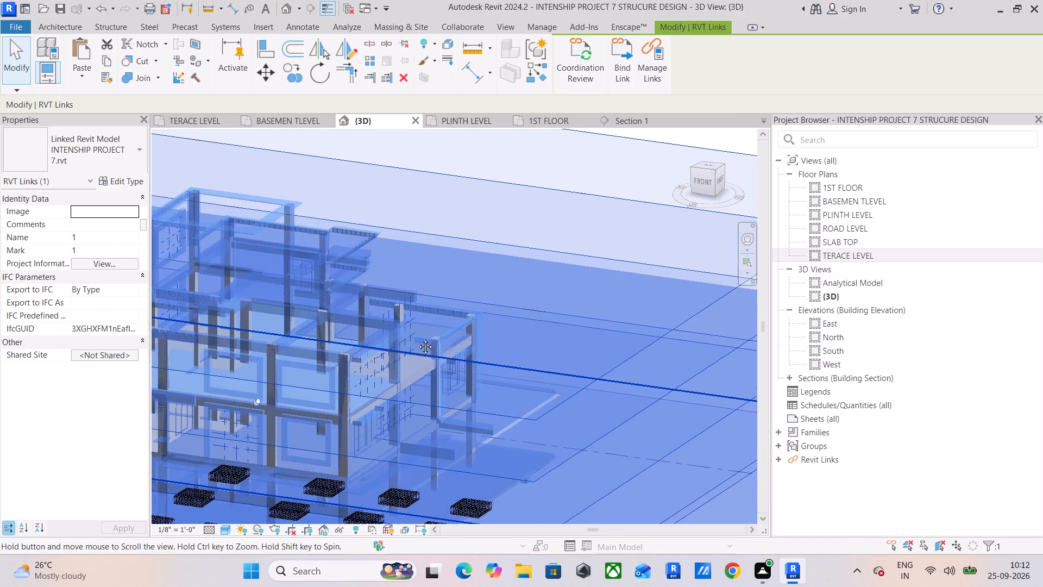
middle_click_drag(417, 339, 420, 338)
type("HH")
Set the top level of the 12 x 18 right-edge column, second from the front, to TERACE LEVEL.
middle_click_drag(425, 361, 390, 303)
scroll(399, 388, "up", 4)
left_click(385, 424)
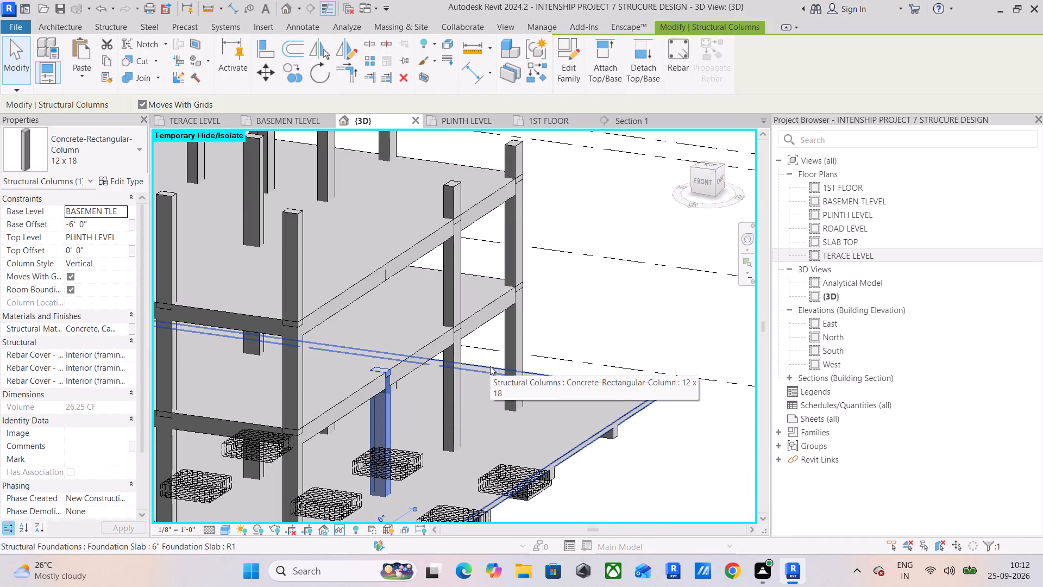
middle_click_drag(488, 367, 399, 372, "shift")
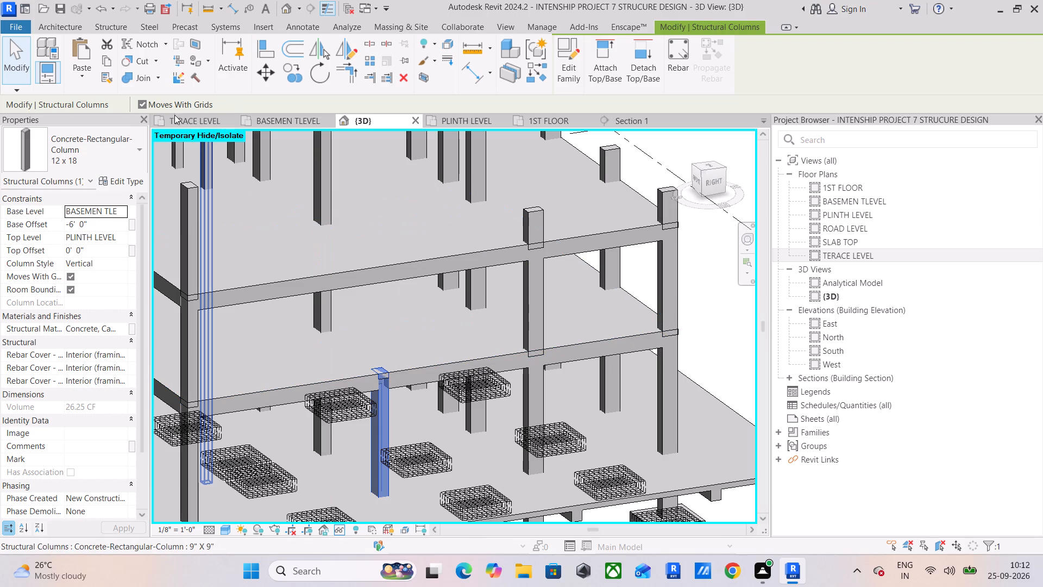
left_click(124, 235)
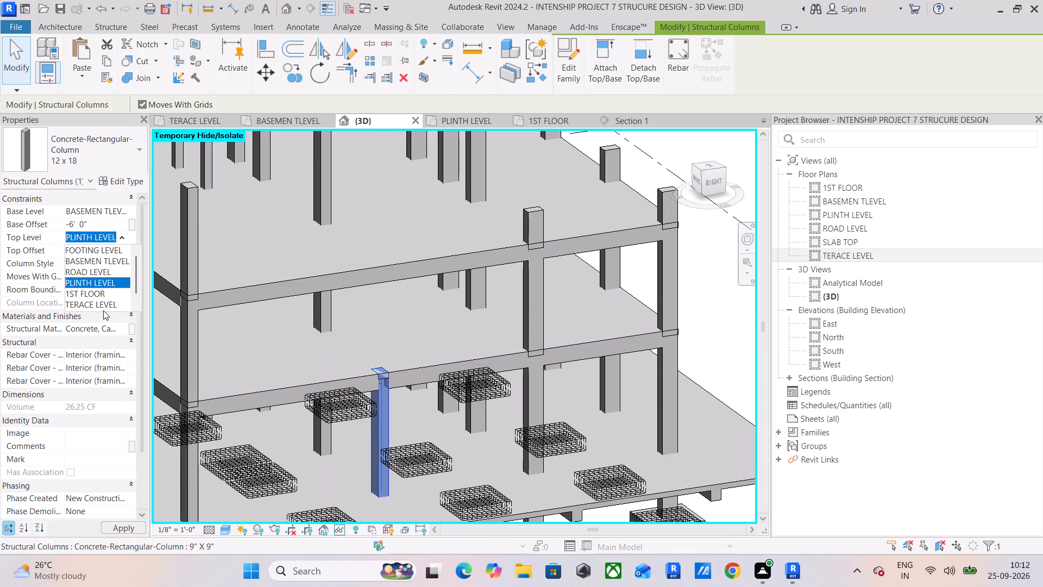
left_click(106, 307)
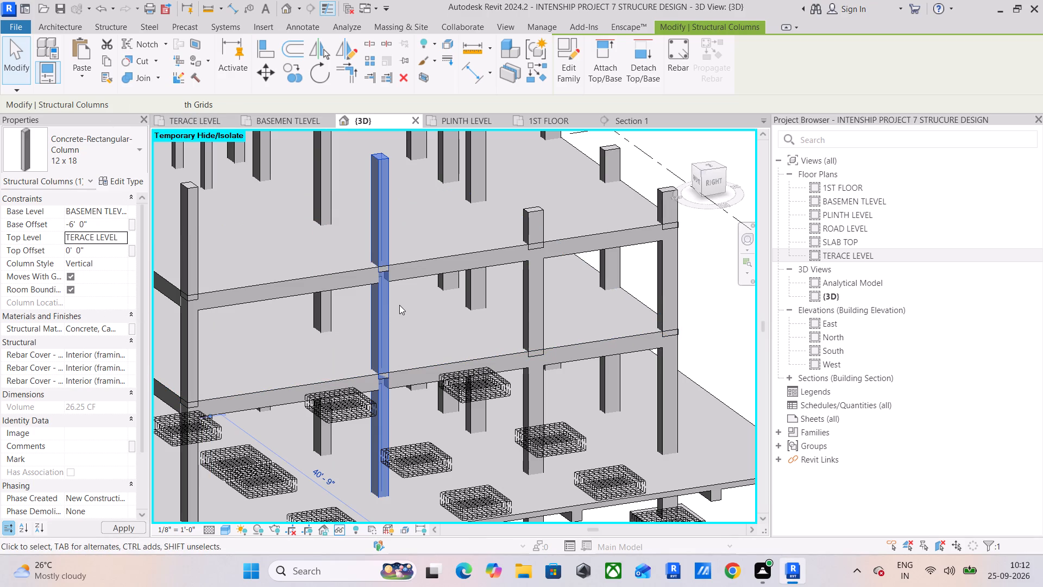
Select the third right-edge column from the front and examine its height against the rest of the frame from several sides.
left_click(529, 292)
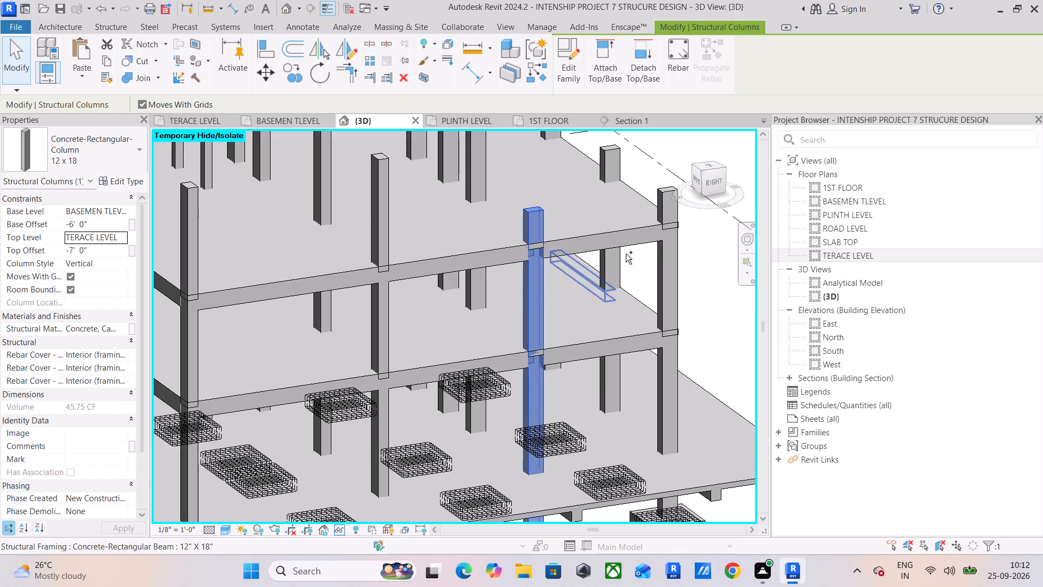
middle_click_drag(661, 213, 516, 256)
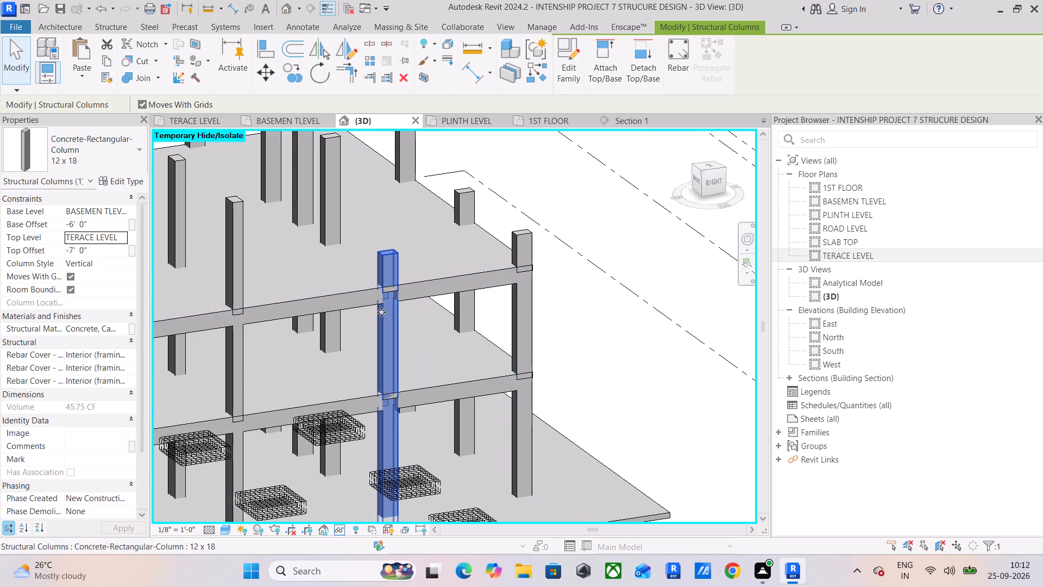
middle_click_drag(381, 312, 389, 240, "shift")
scroll(419, 316, "down", 1, "shift")
middle_click_drag(407, 340, 388, 382, "shift")
scroll(340, 353, "down", 4)
middle_click_drag(340, 353, 445, 385, "shift")
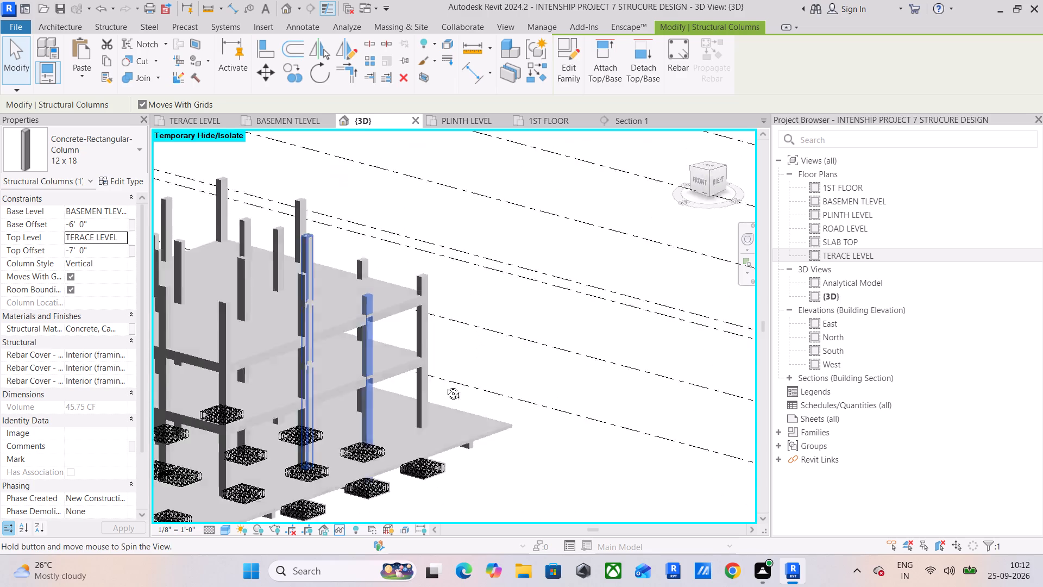
middle_click_drag(445, 385, 498, 374, "shift")
middle_click_drag(508, 370, 325, 383, "shift")
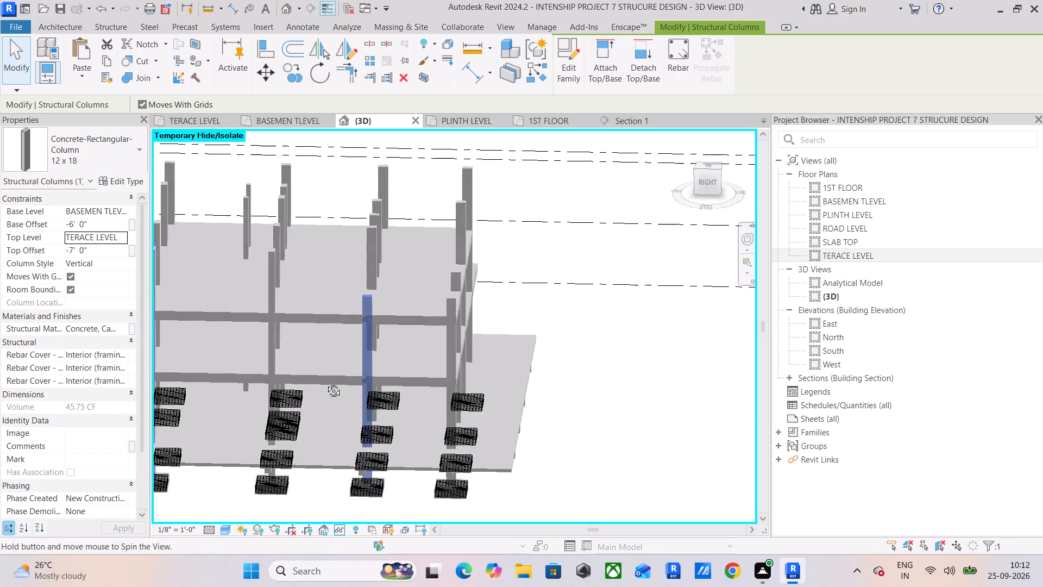
middle_click_drag(325, 383, 490, 371, "shift")
scroll(332, 338, "down", 4)
middle_click_drag(332, 338, 321, 351, "shift")
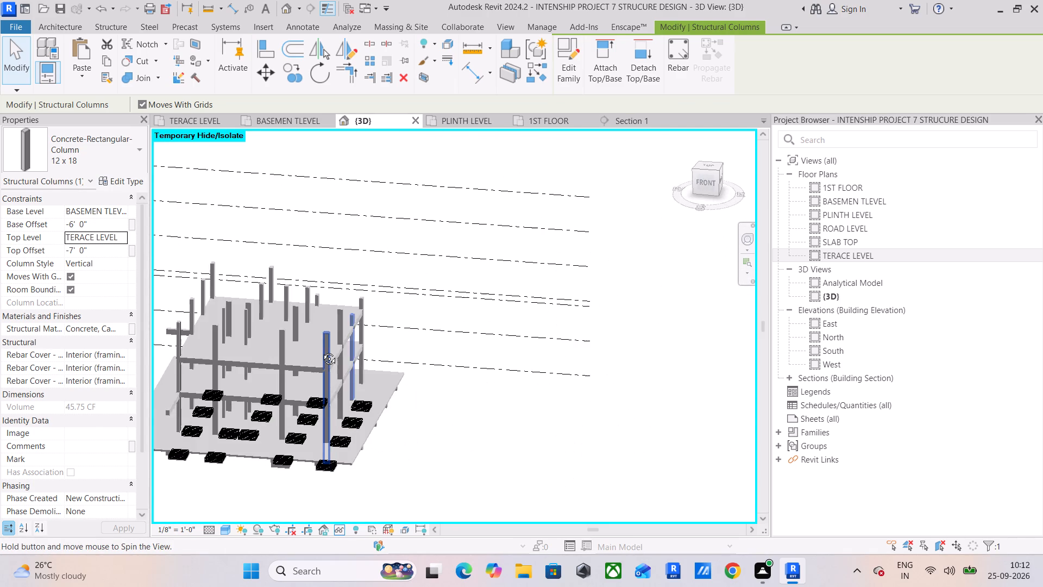
middle_click_drag(321, 351, 321, 350, "shift")
middle_click_drag(326, 351, 378, 330)
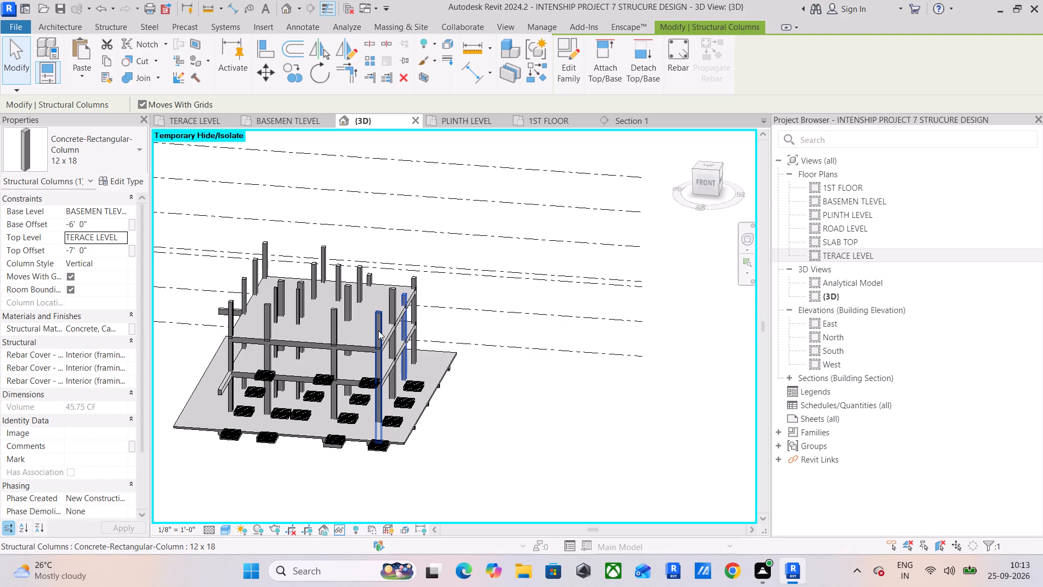
middle_click_drag(354, 367, 393, 290, "shift")
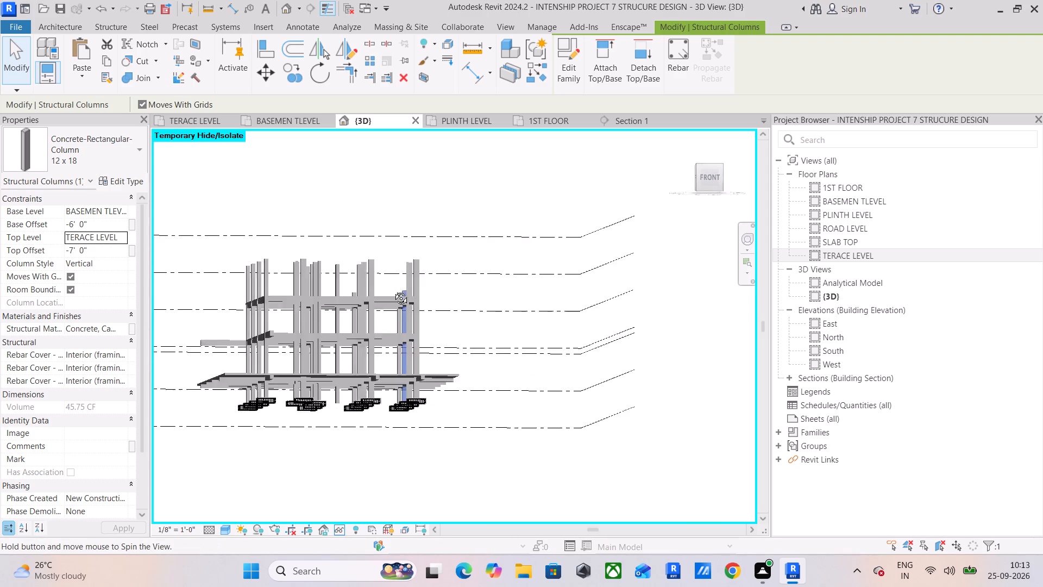
middle_click_drag(393, 290, 385, 292, "shift")
middle_click_drag(372, 302, 367, 308, "shift")
middle_click(362, 315, "shift")
scroll(342, 344, "up", 5)
middle_click_drag(336, 355, 464, 330)
scroll(431, 359, "down", 1)
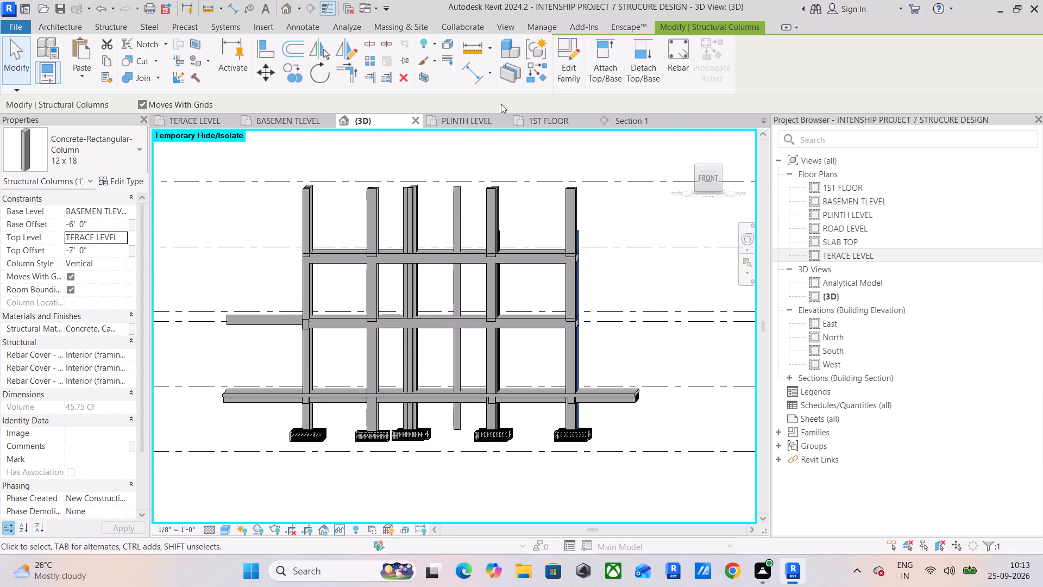
In Section 1, extend the first vertical #3 bar of the leftmost column down into its footing, below the top mesh.
left_click(626, 126)
middle_click_drag(387, 376, 448, 313)
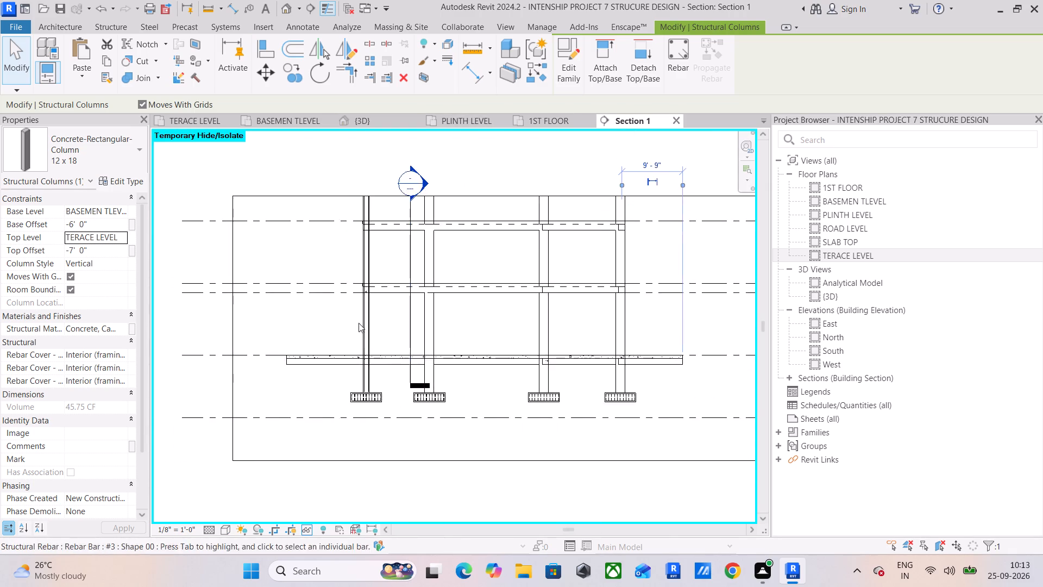
scroll(359, 323, "up", 10)
middle_click_drag(420, 338, 445, 261)
scroll(454, 325, "up", 1)
middle_click_drag(455, 325, 476, 261)
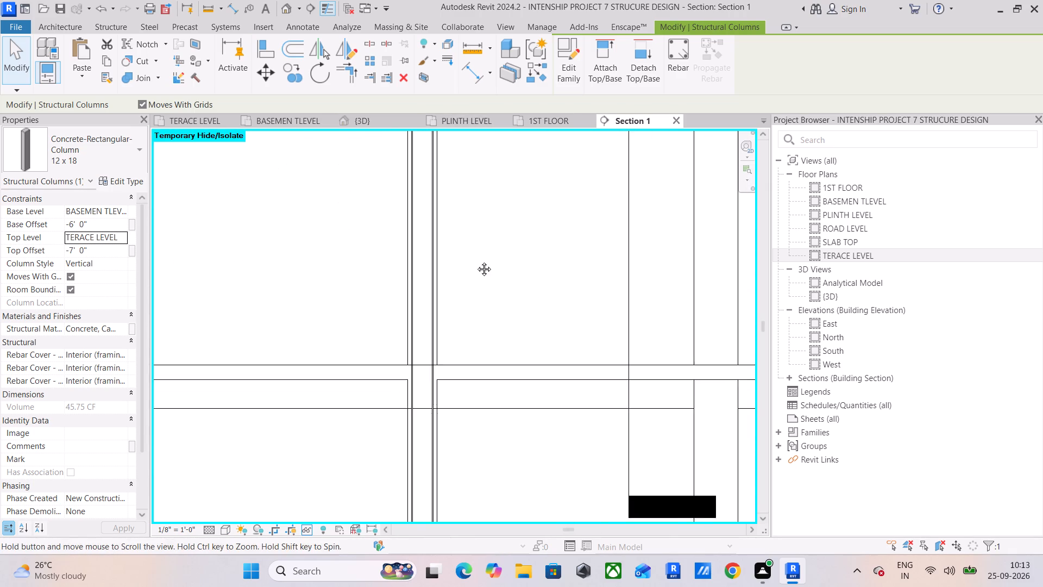
middle_click_drag(476, 261, 475, 229)
middle_click_drag(417, 404, 432, 266)
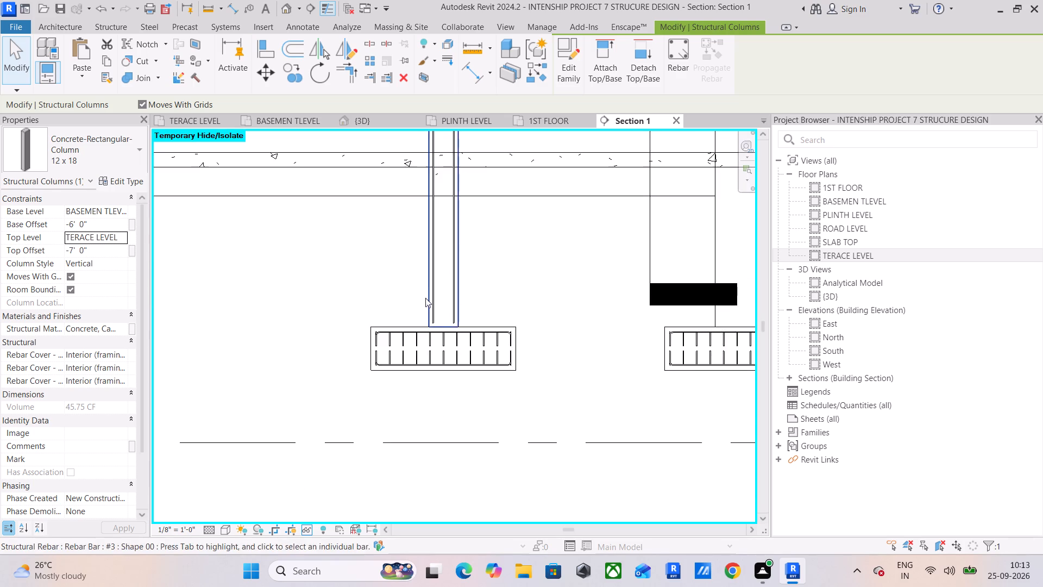
scroll(424, 301, "up", 4)
left_click(440, 312)
left_click_drag(439, 349, 437, 367)
Extend the leftmost column's other vertical #3 bar down into the footing to nearly the same depth as the first.
left_click(474, 324)
left_click_drag(474, 342, 474, 350)
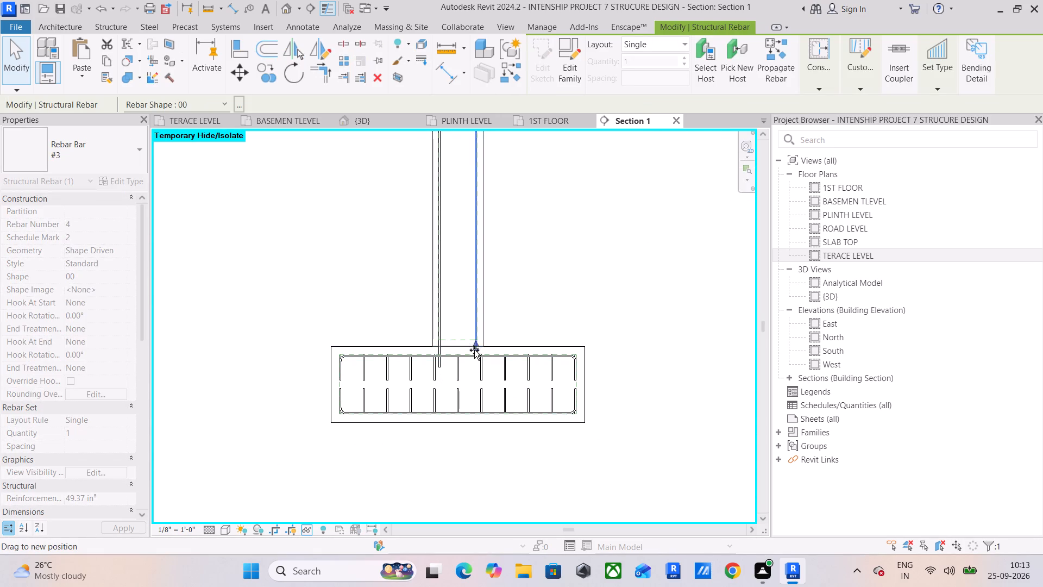
left_click_drag(474, 350, 472, 364)
scroll(468, 363, "up", 11)
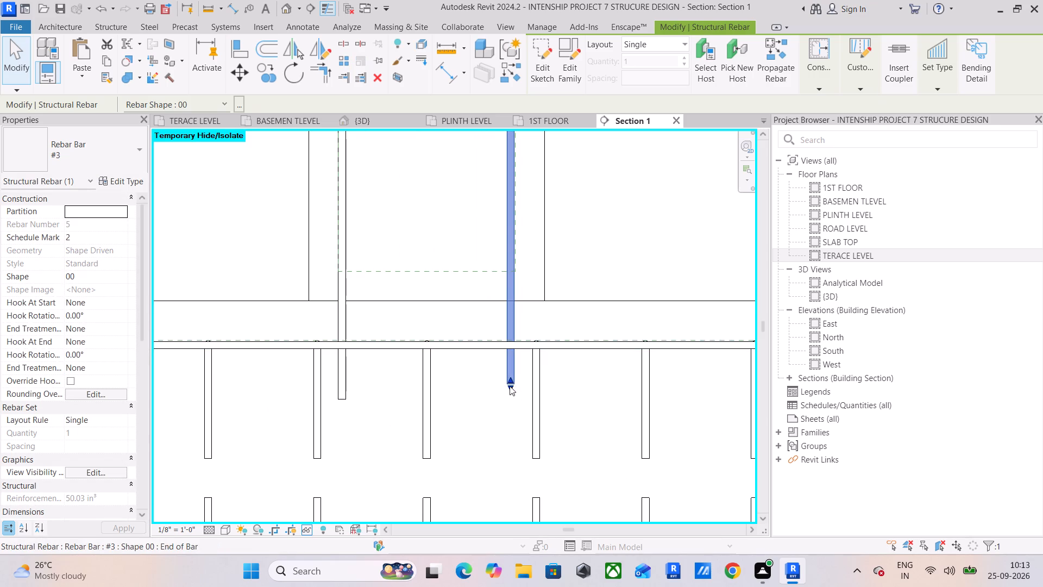
left_click_drag(510, 386, 510, 394)
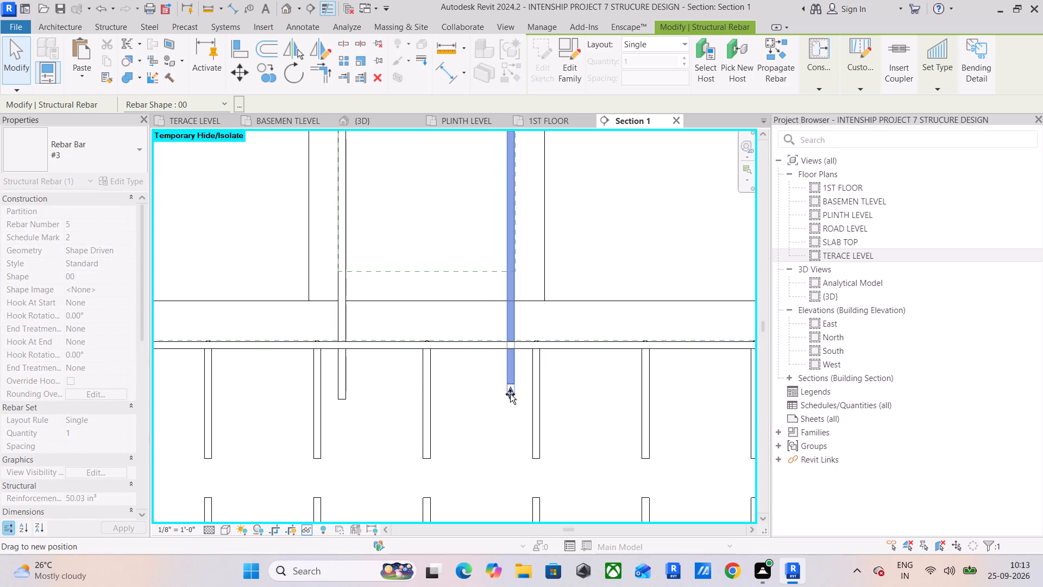
left_click_drag(510, 394, 510, 391)
Align the bottom end of the second column bar with the bottom end of the first bar inside the footing.
left_click(236, 53)
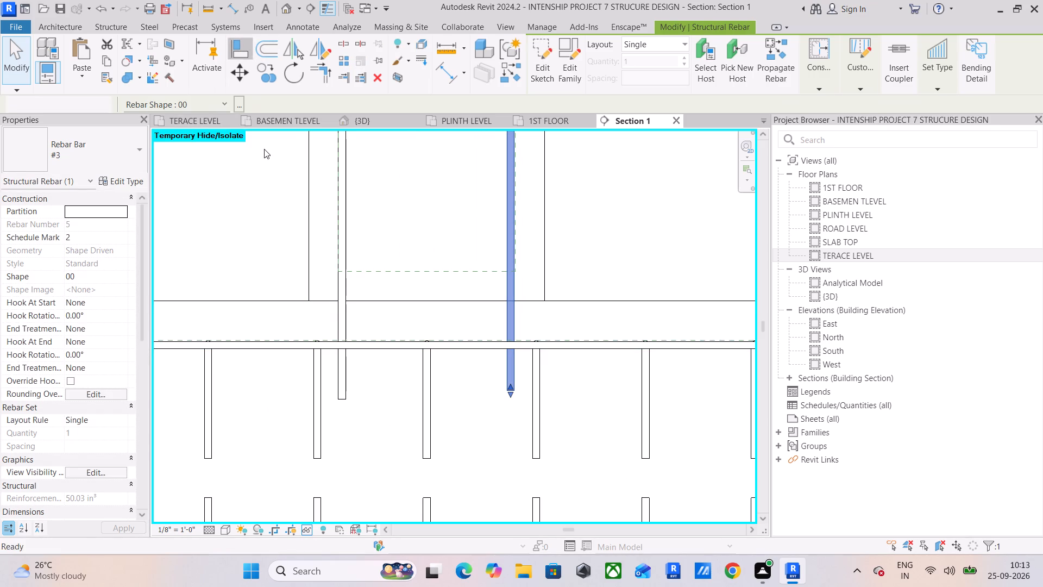
scroll(340, 400, "up", 5)
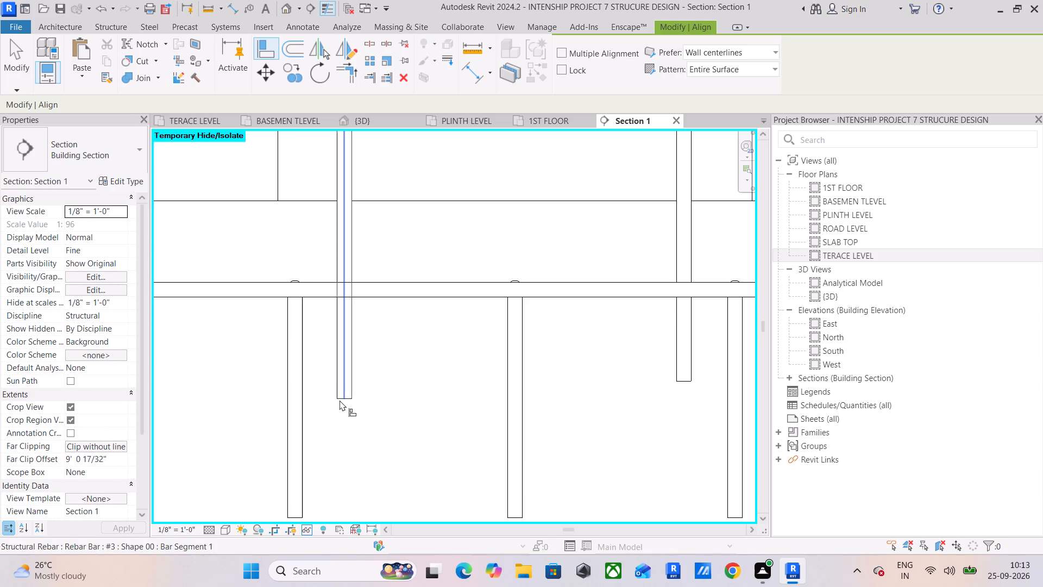
scroll(340, 400, "up", 4)
left_click(341, 397)
scroll(416, 402, "down", 1)
middle_click_drag(416, 402, 117, 345)
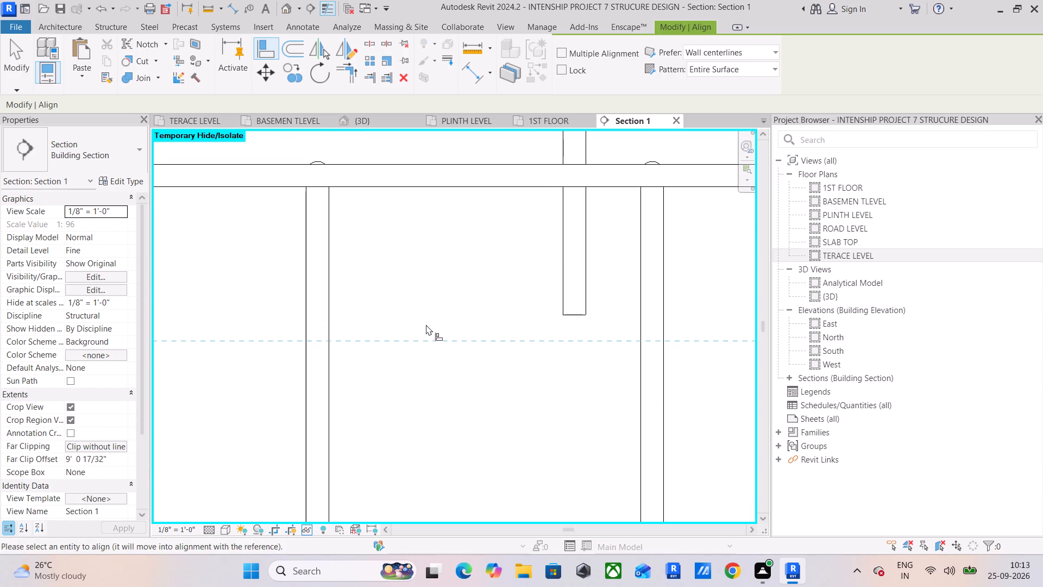
left_click(579, 317)
scroll(379, 370, "down", 10)
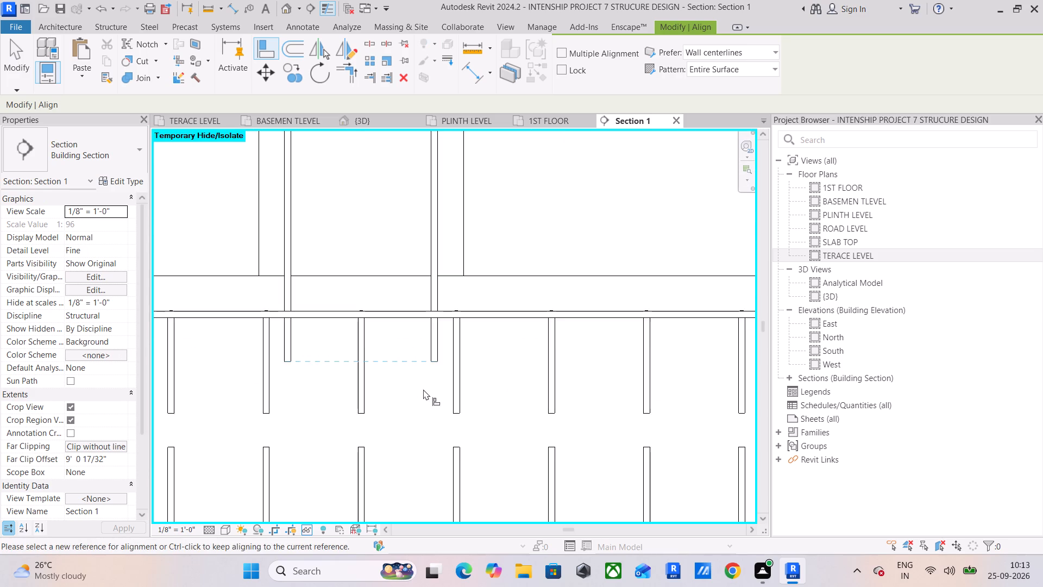
middle_click_drag(423, 389, 505, 403)
scroll(521, 415, "down", 11)
middle_click_drag(525, 329, 496, 507)
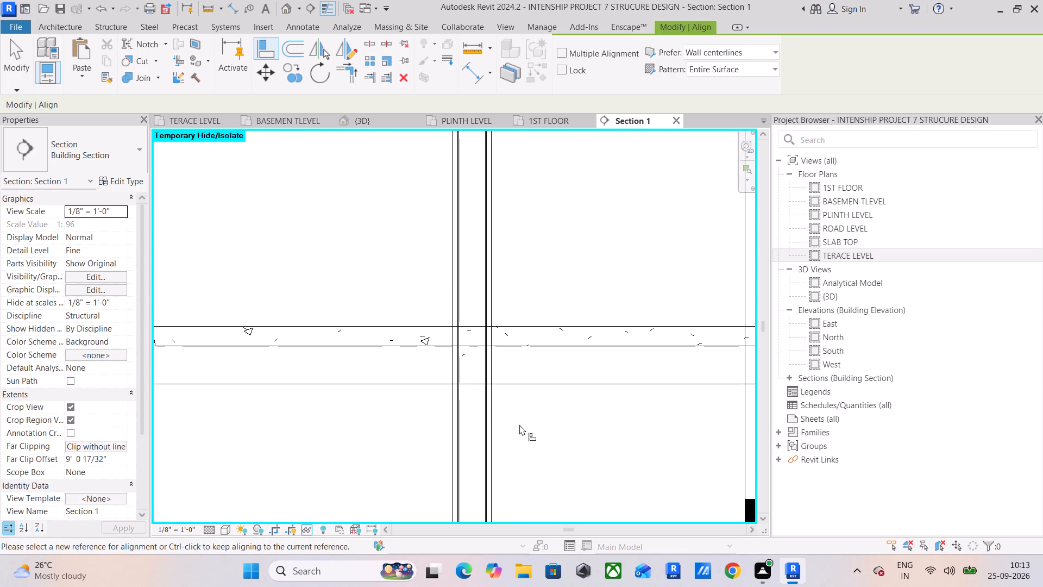
scroll(519, 424, "down", 4)
key("Escape")
scroll(499, 388, "down", 5)
middle_click_drag(498, 389, 455, 480)
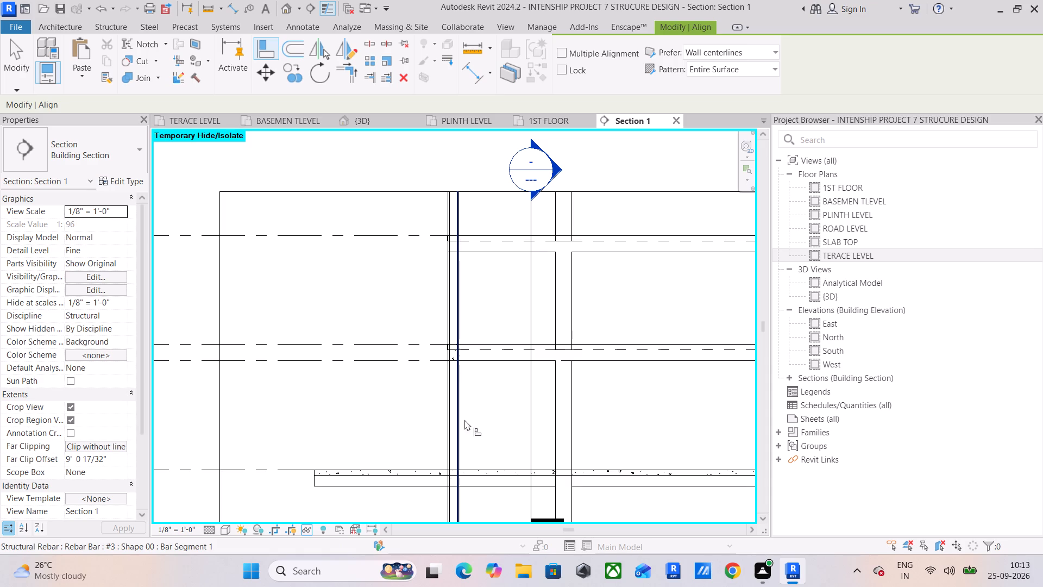
scroll(527, 233, "down", 4)
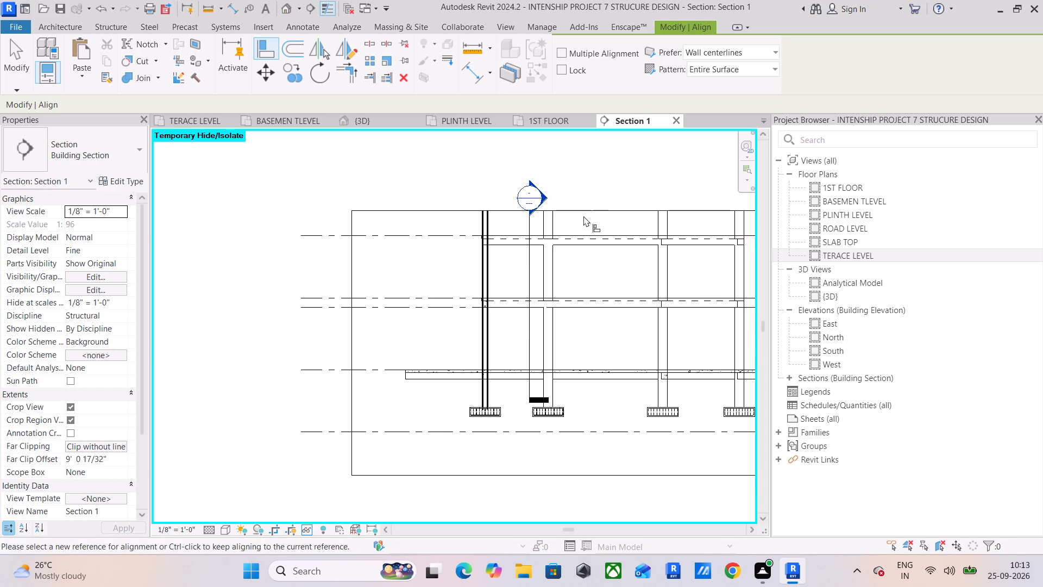
key("Escape")
key("Escape")
key("Escape")
Raise the top edge of Section 1's crop region above the SLAB TOP level.
left_click(590, 214)
middle_click_drag(592, 223, 507, 328)
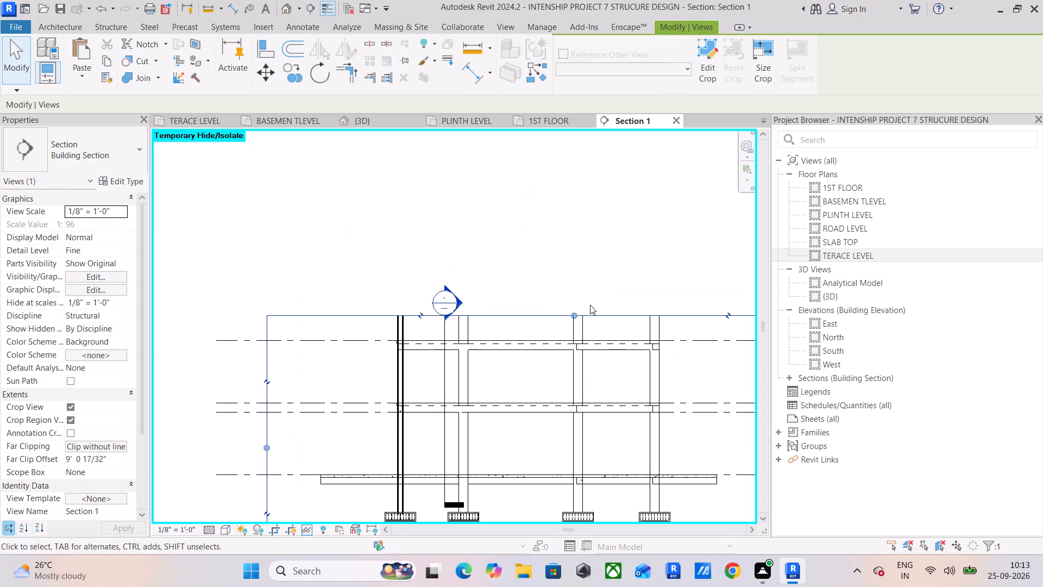
left_click_drag(575, 316, 587, 164)
scroll(588, 226, "down", 3)
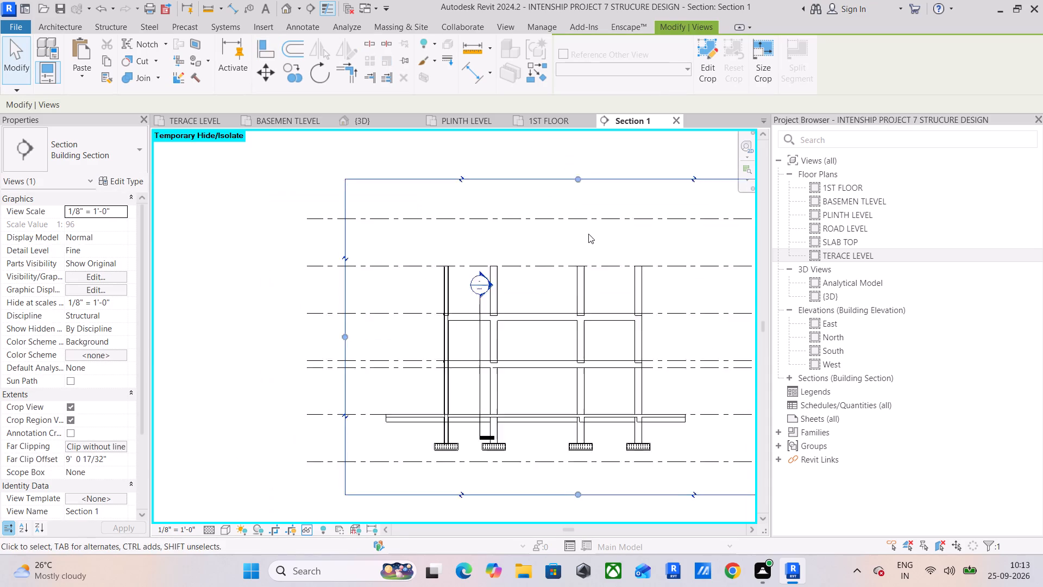
scroll(588, 234, "down", 2)
middle_click_drag(576, 252, 498, 250)
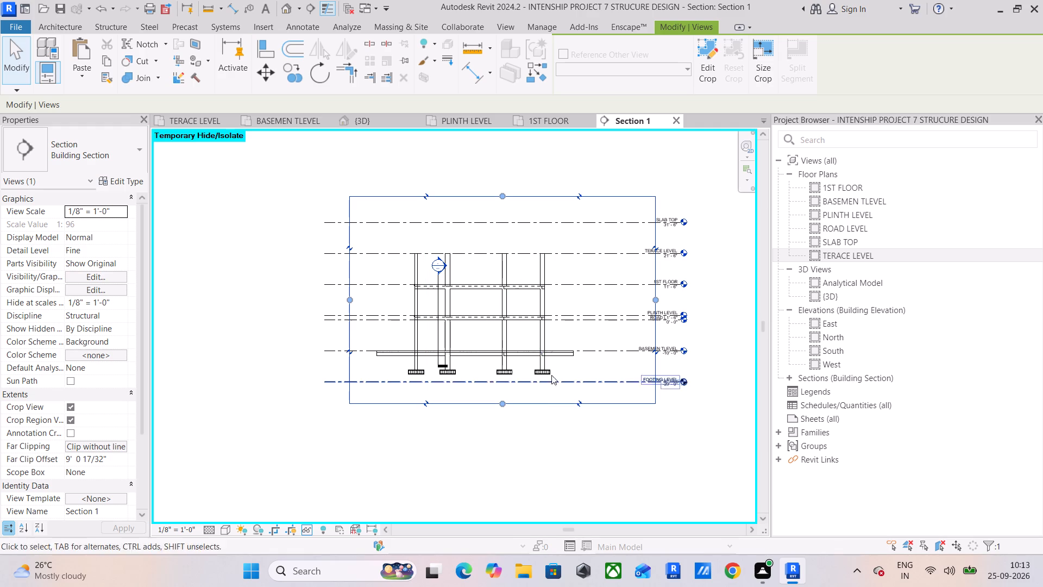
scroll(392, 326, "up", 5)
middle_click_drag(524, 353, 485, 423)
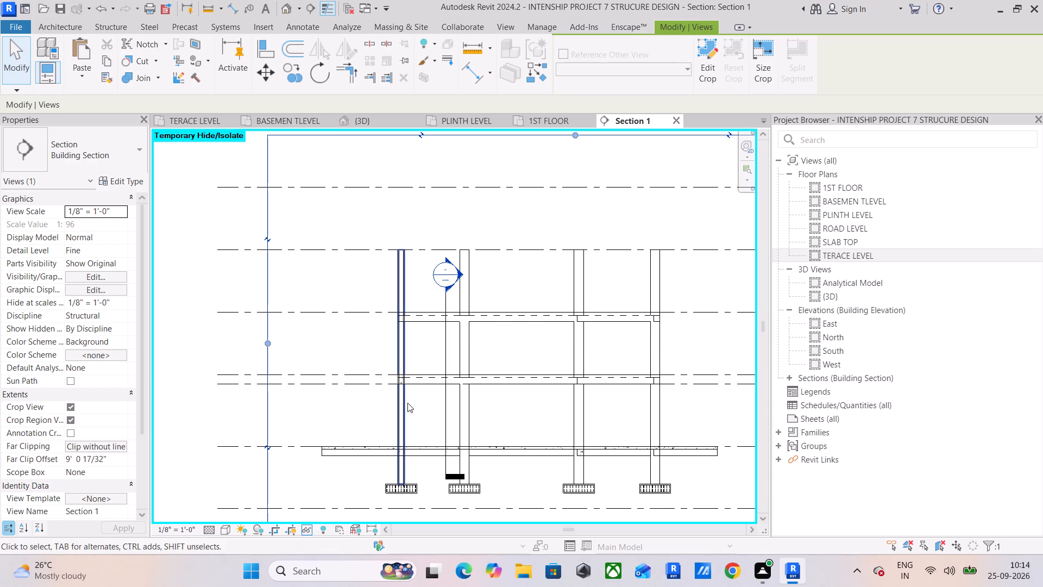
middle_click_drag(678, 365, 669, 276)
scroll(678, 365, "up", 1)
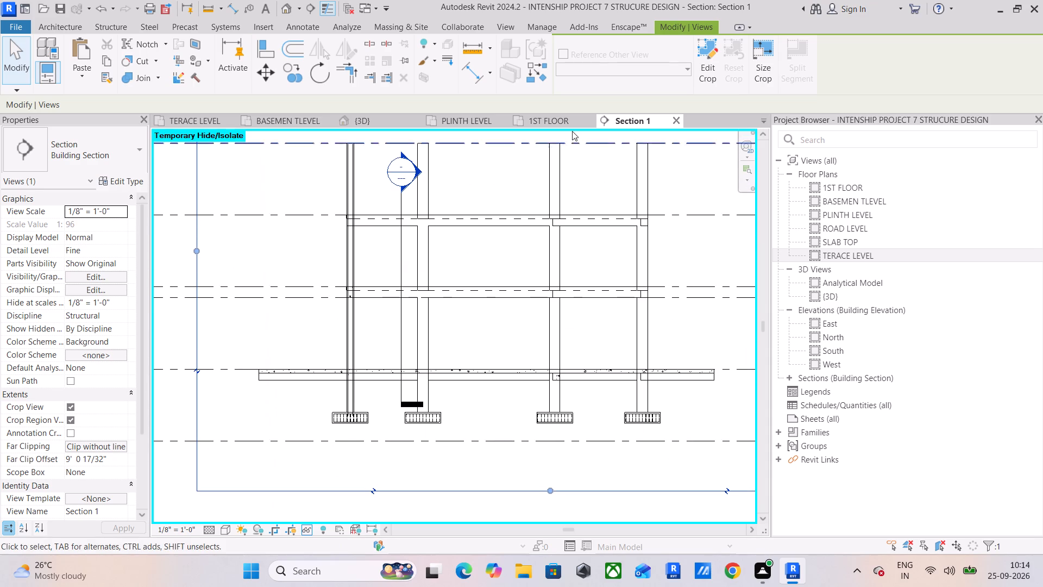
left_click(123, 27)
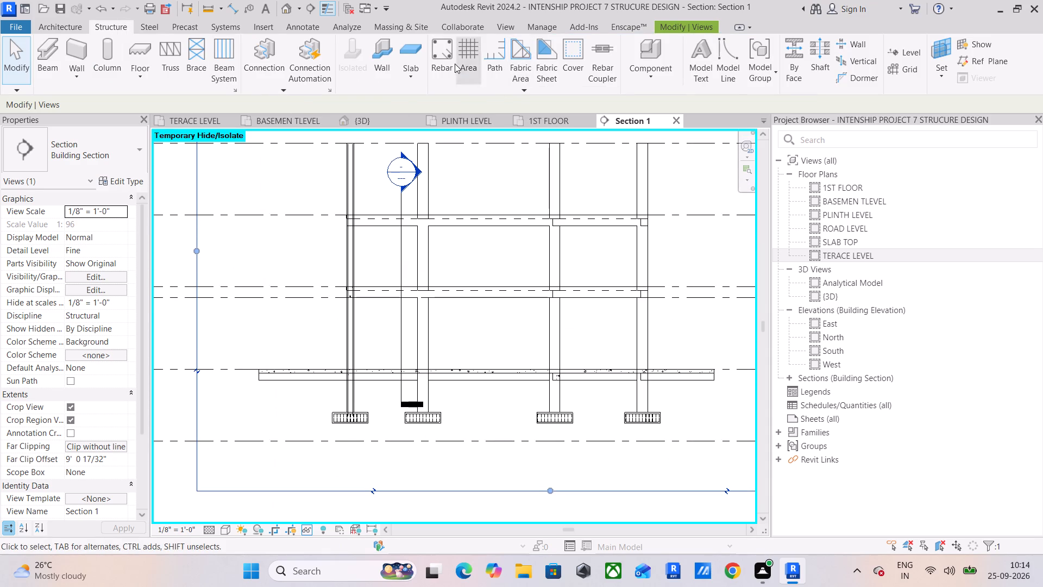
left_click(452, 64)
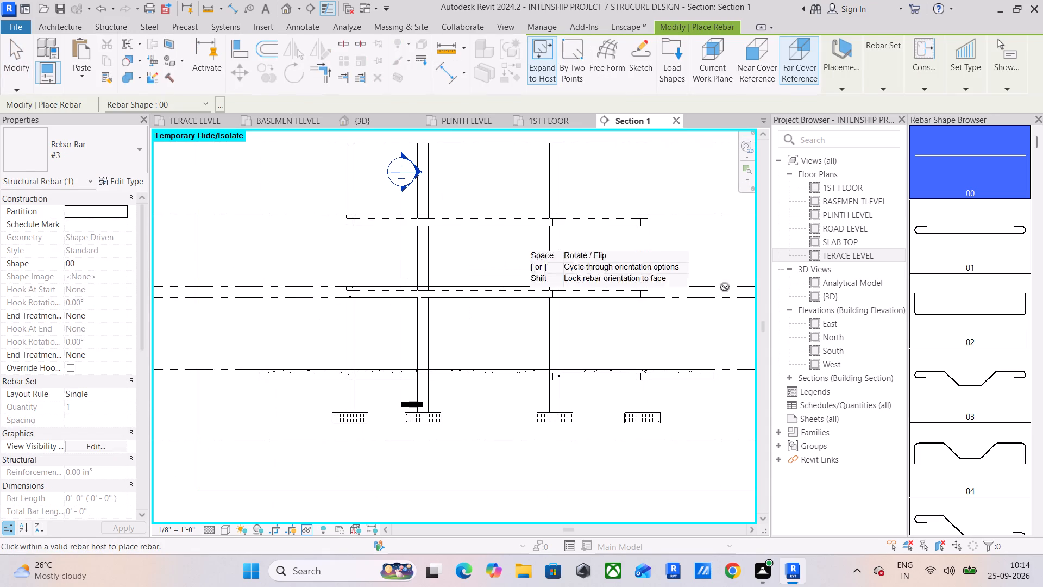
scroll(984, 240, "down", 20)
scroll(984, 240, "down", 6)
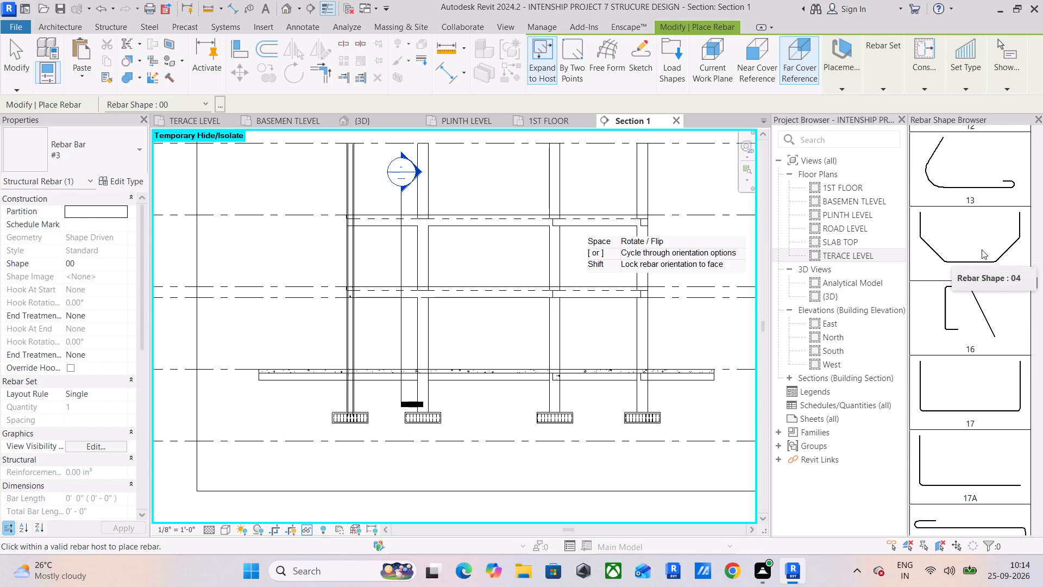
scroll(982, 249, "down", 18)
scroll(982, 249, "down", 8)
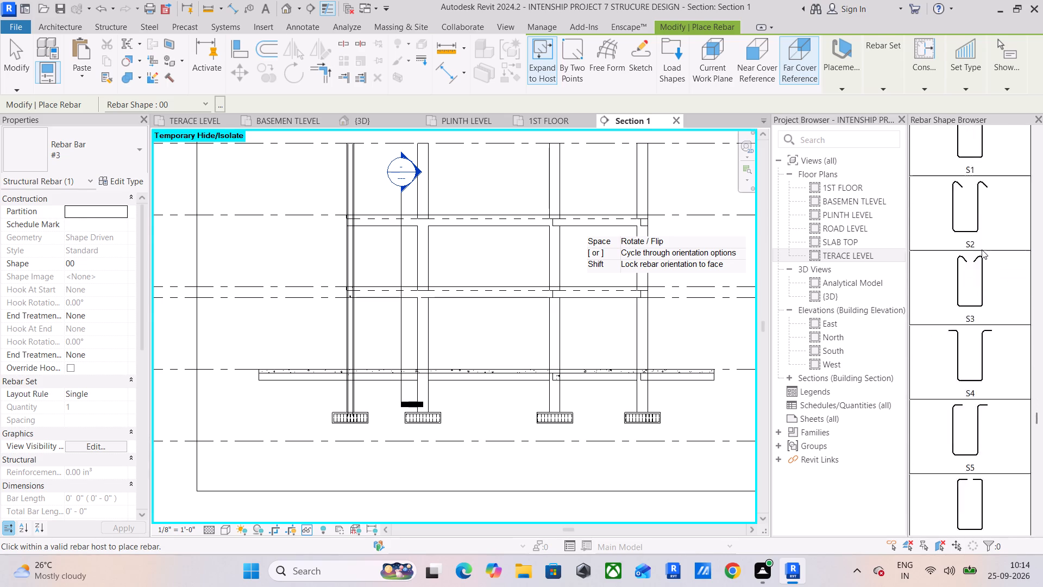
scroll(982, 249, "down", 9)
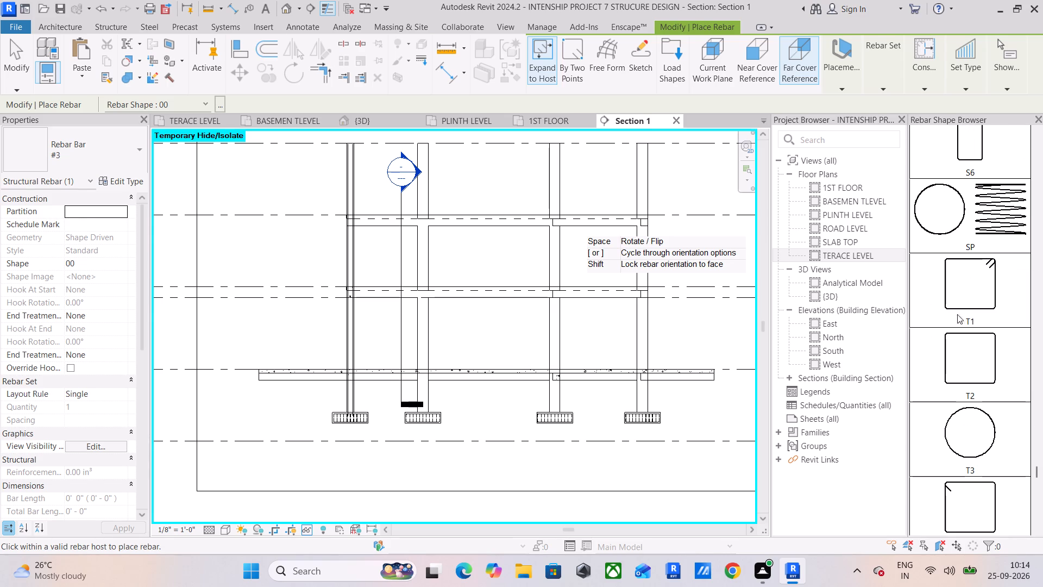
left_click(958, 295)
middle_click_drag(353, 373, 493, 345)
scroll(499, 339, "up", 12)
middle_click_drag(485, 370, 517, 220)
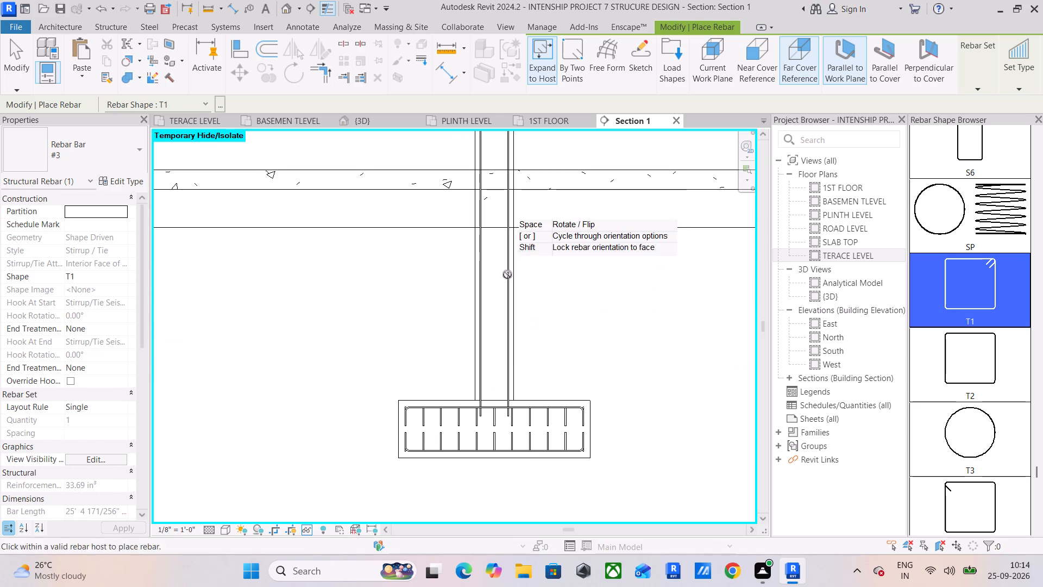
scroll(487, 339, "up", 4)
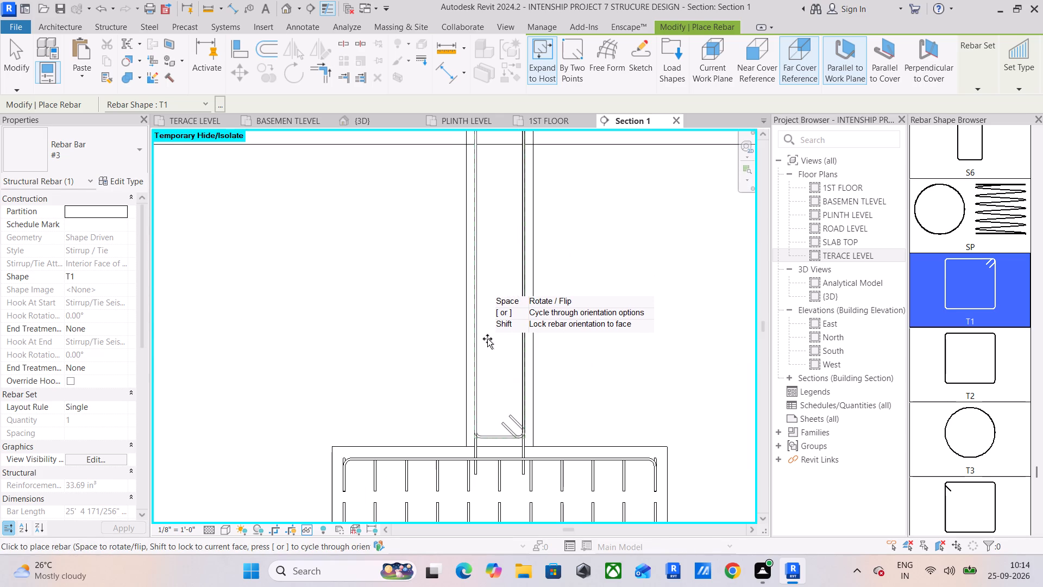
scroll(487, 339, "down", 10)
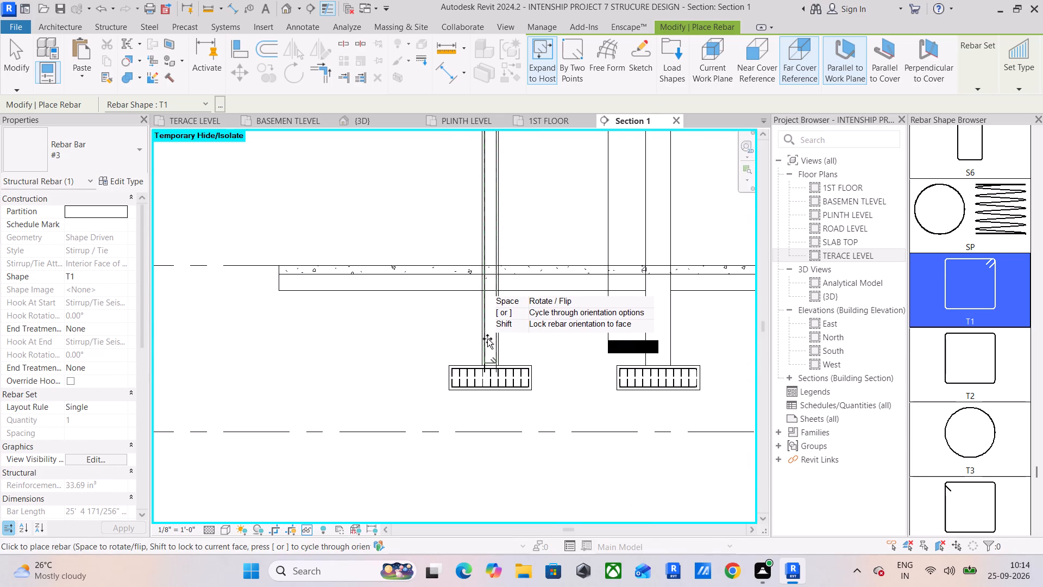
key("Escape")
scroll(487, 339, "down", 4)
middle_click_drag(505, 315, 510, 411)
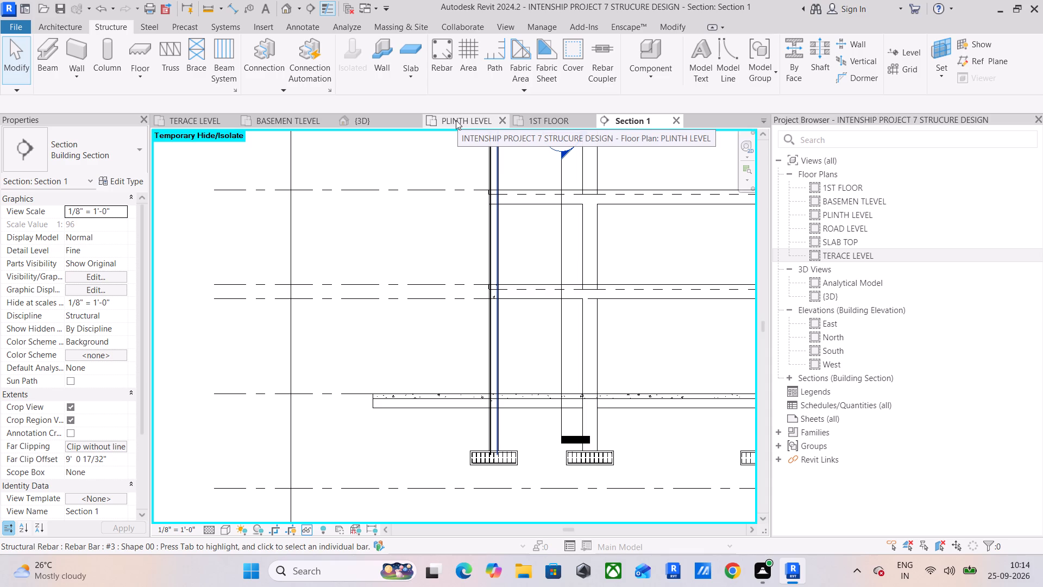
Open the Section 2 view from its section marker in the BASEMEN TLEVEL floor plan.
left_click(296, 118)
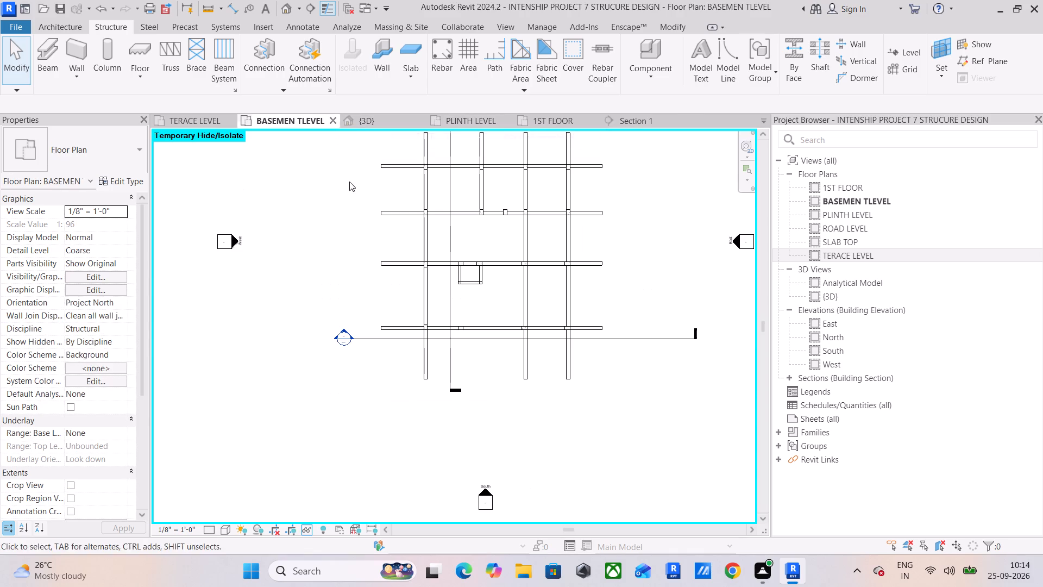
key("Escape")
left_click(450, 300)
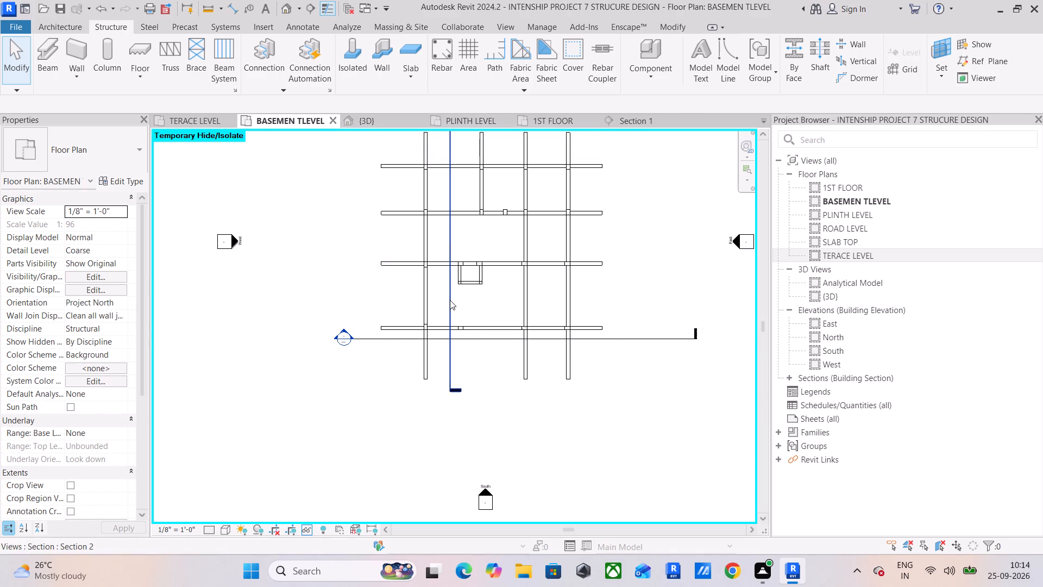
scroll(455, 283, "down", 1)
middle_click_drag(456, 289, 484, 476)
scroll(482, 313, "up", 11)
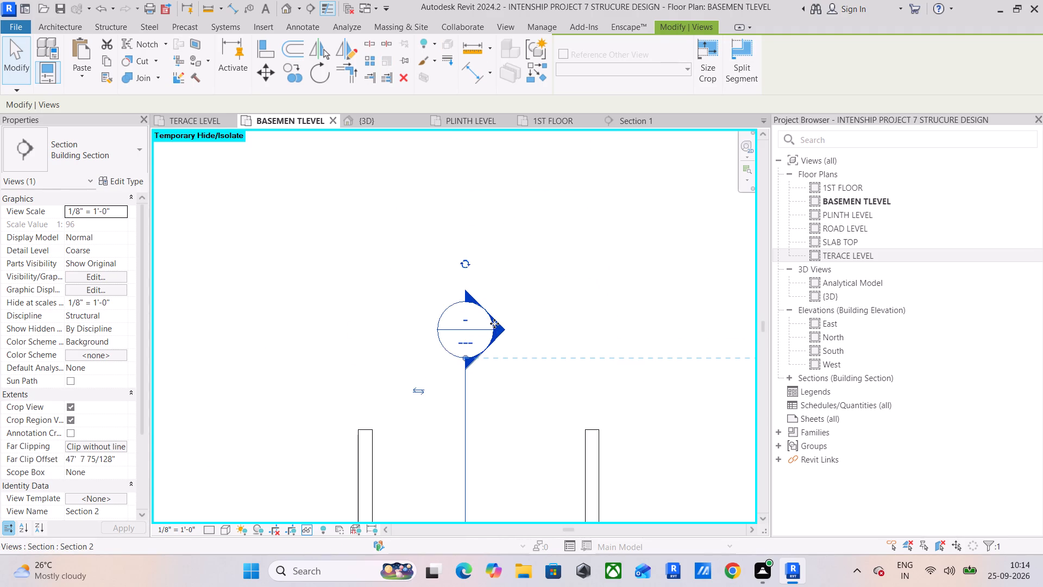
key("Escape")
double_click(501, 332)
key("Escape")
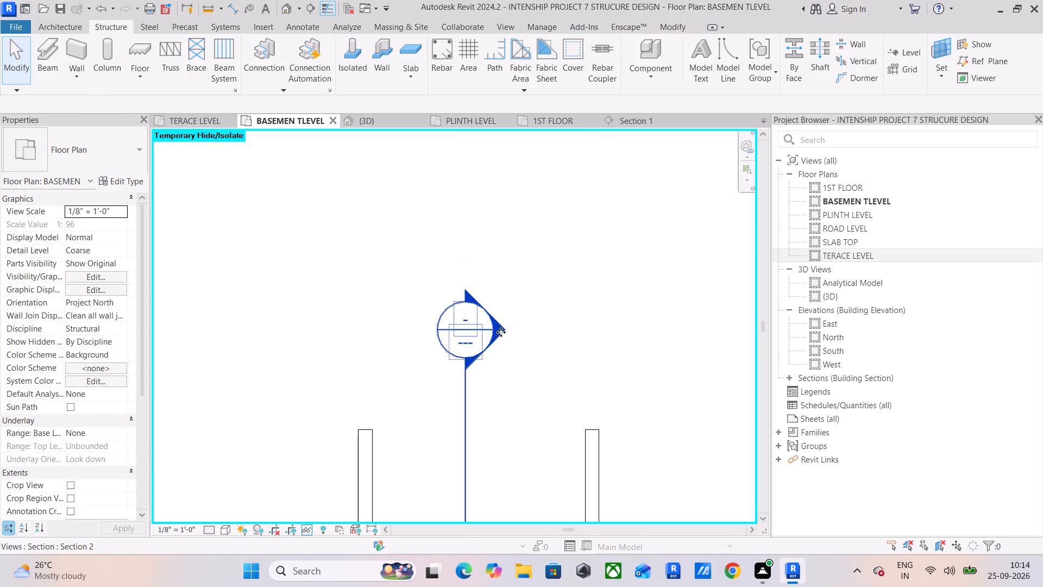
double_click(498, 337)
Examine the columns along grids A to D in Section 2, from the basement up to the first floor.
scroll(498, 337, "down", 3)
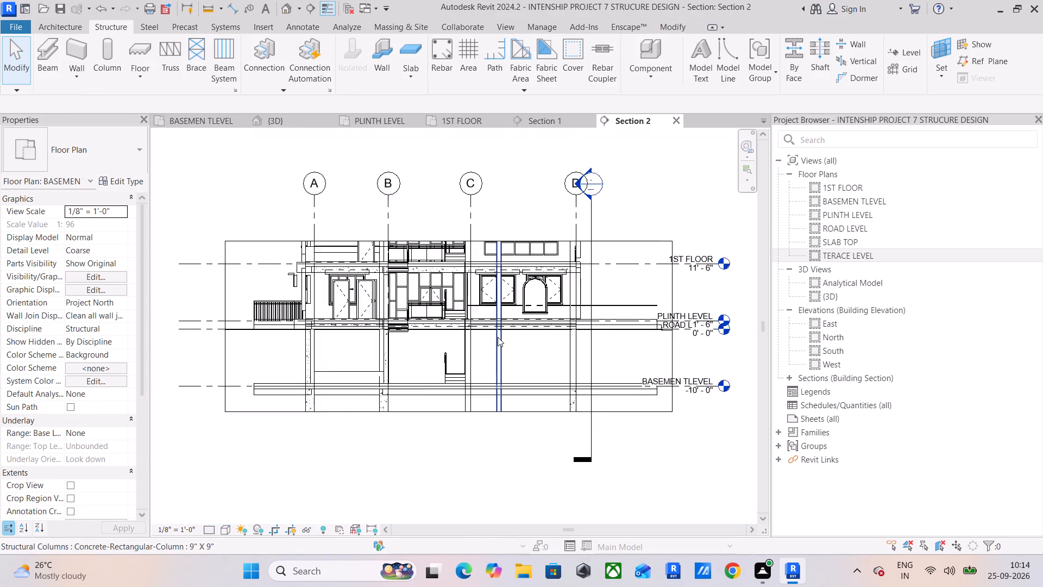
scroll(498, 337, "down", 3)
scroll(447, 326, "up", 16)
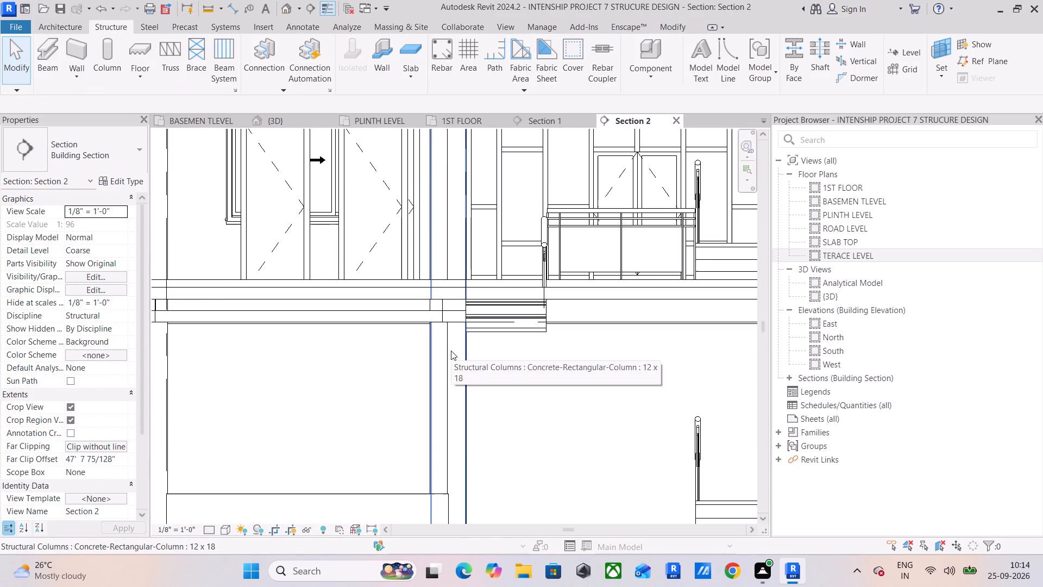
middle_click_drag(451, 351, 512, 274)
scroll(512, 274, "down", 11)
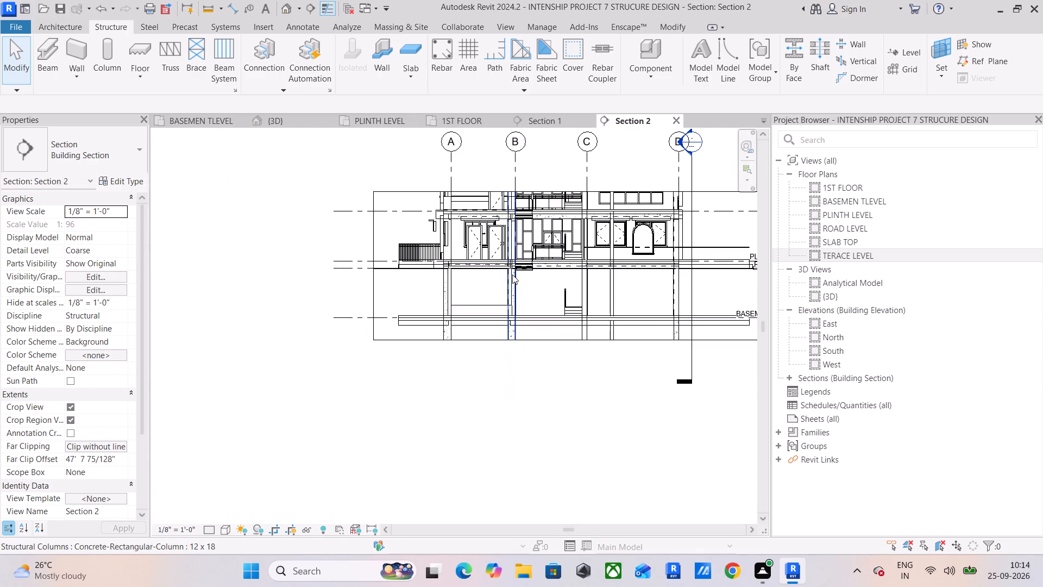
scroll(512, 274, "down", 3)
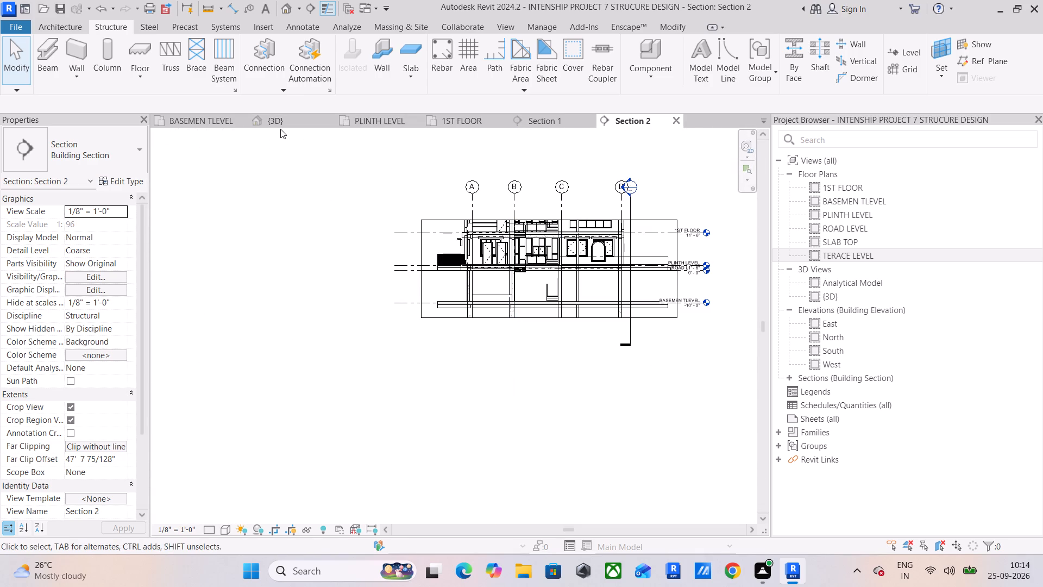
In the BASEMEN TLEVEL plan, place a #3 tie of shape T1 in the 12 x 18 column, parallel to the current work plane.
left_click(229, 125)
middle_click_drag(391, 395, 450, 240)
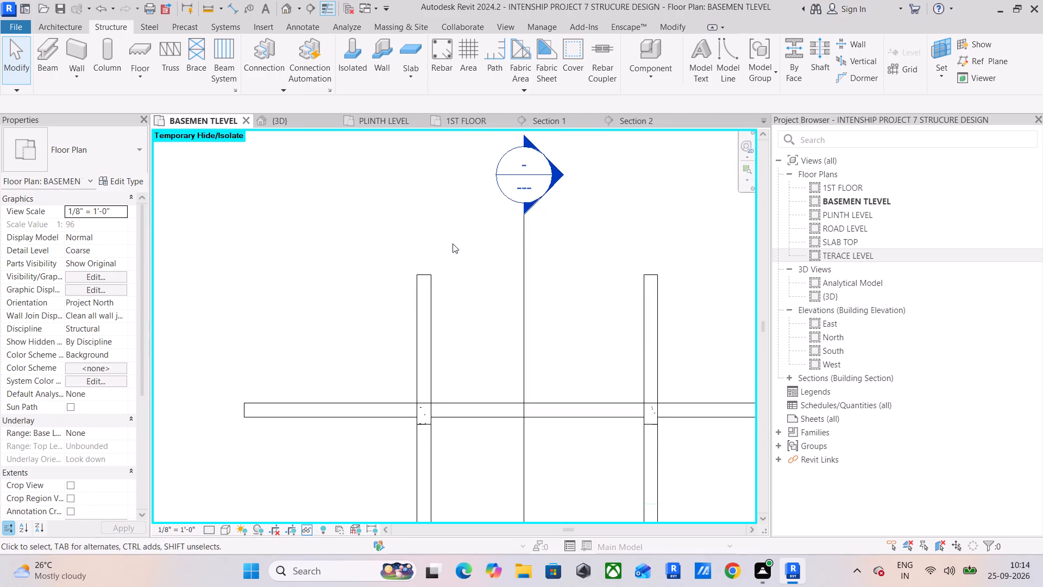
scroll(453, 244, "down", 6)
middle_click_drag(455, 292, 471, 166)
middle_click_drag(447, 342, 487, 174)
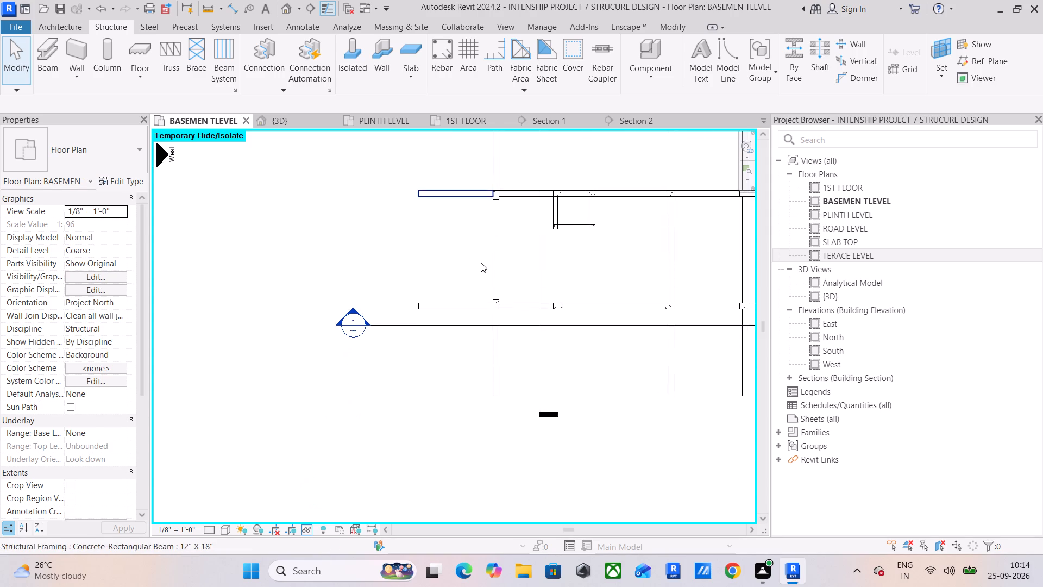
scroll(494, 282, "up", 18)
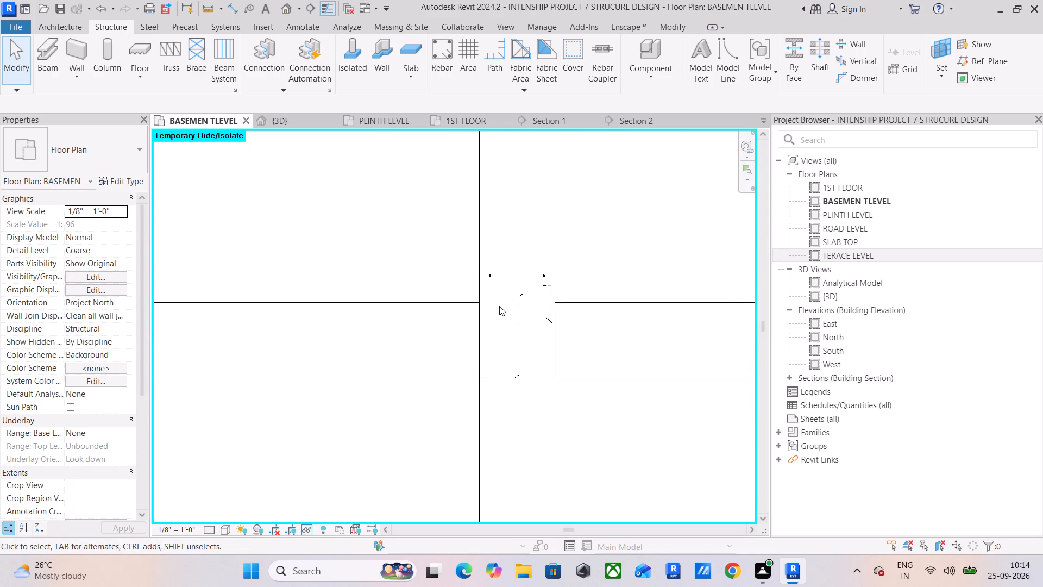
scroll(499, 306, "up", 4)
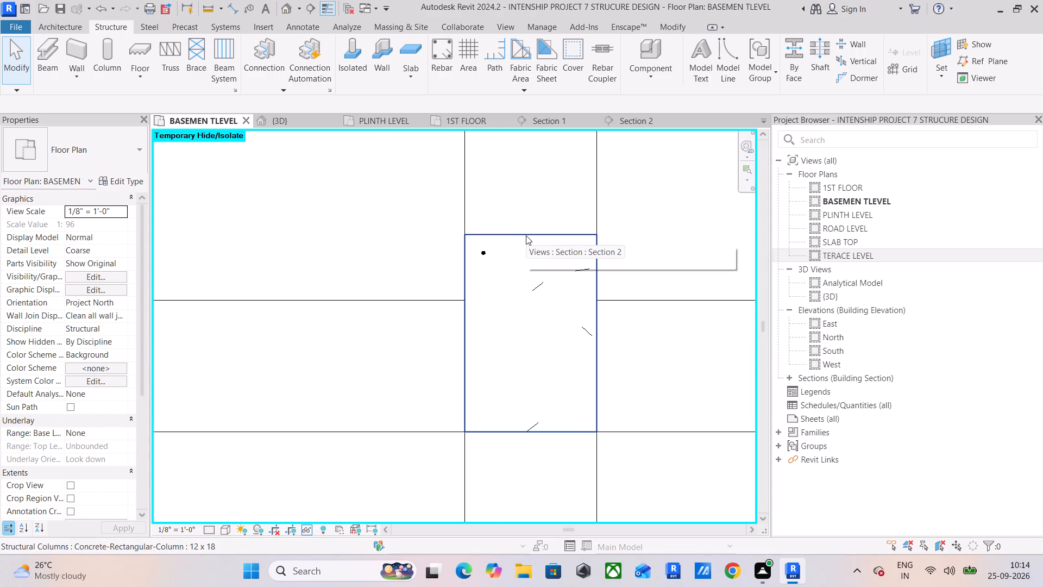
left_click(441, 67)
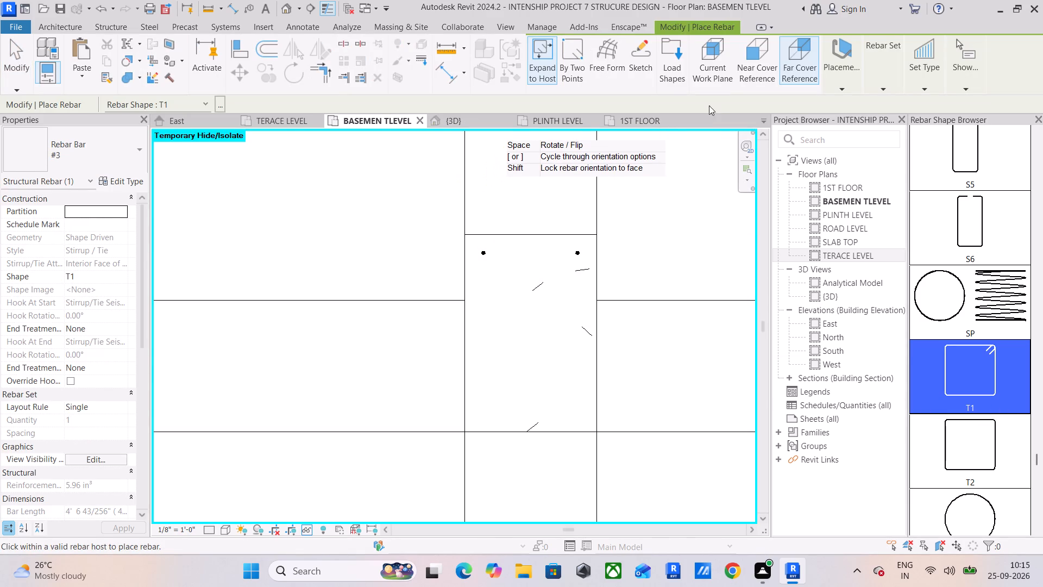
left_click(703, 80)
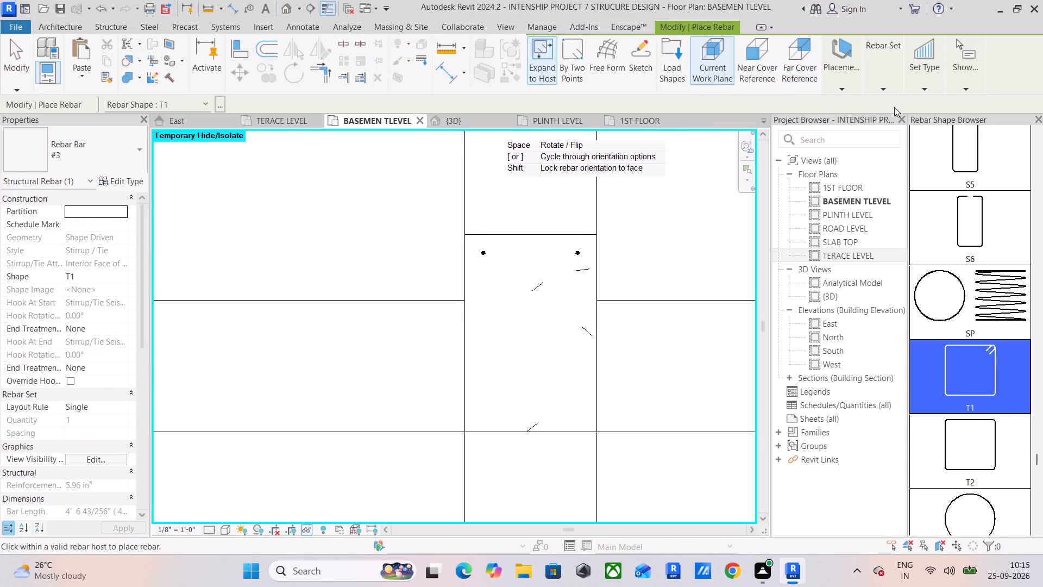
left_click(841, 92)
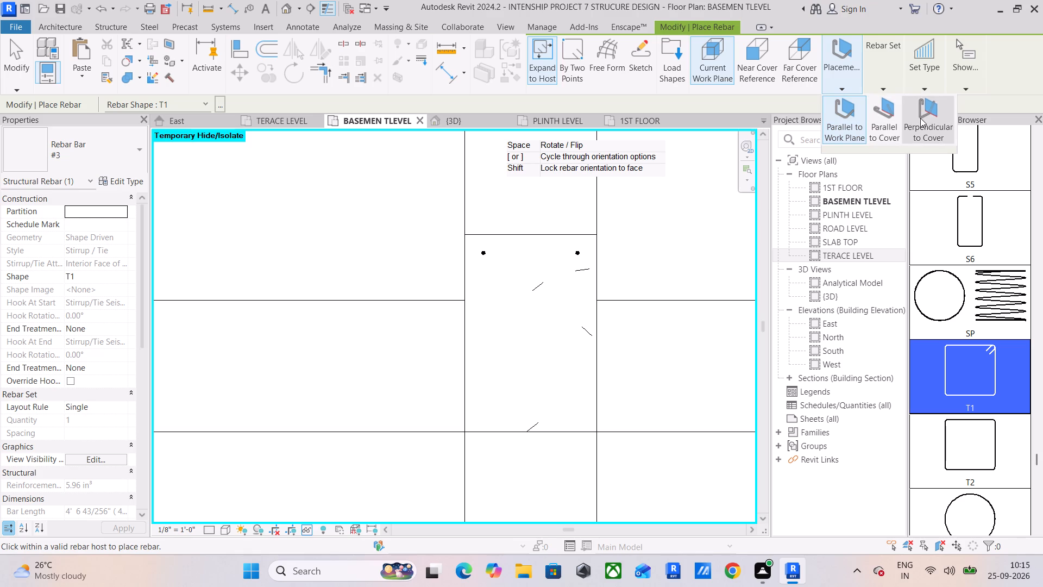
left_click(920, 118)
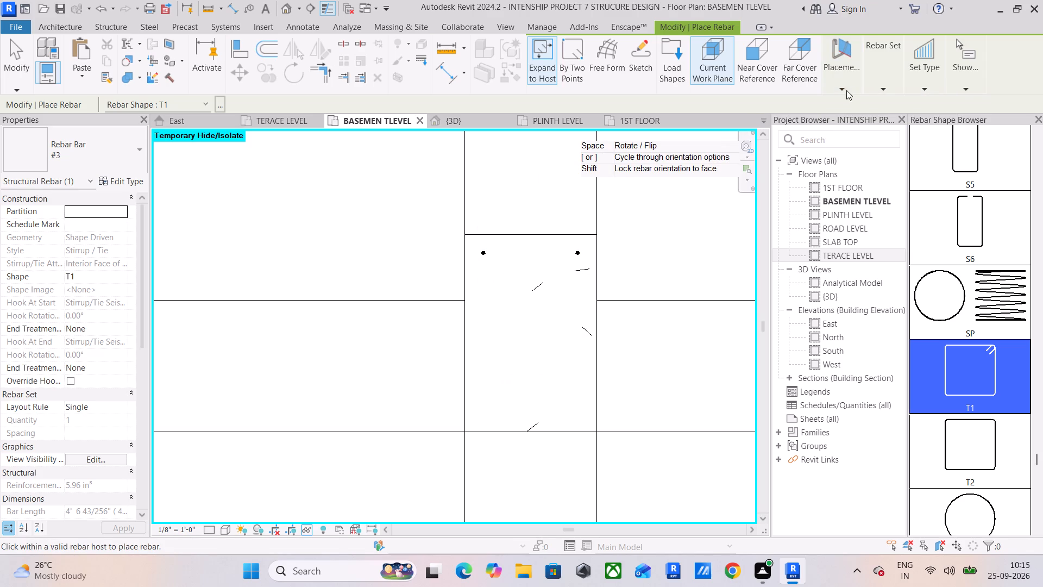
left_click(841, 93)
left_click(839, 122)
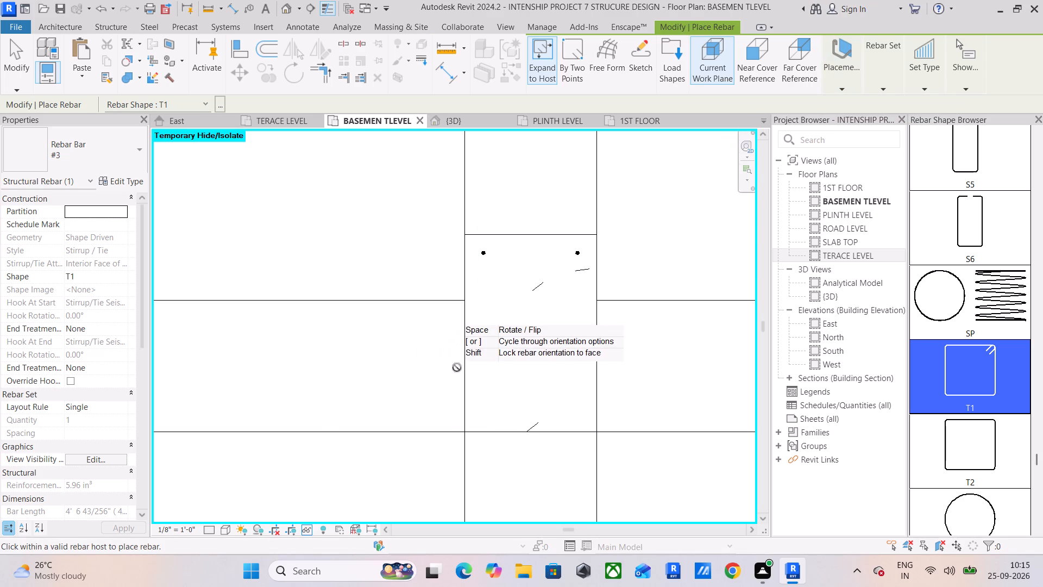
left_click(495, 364)
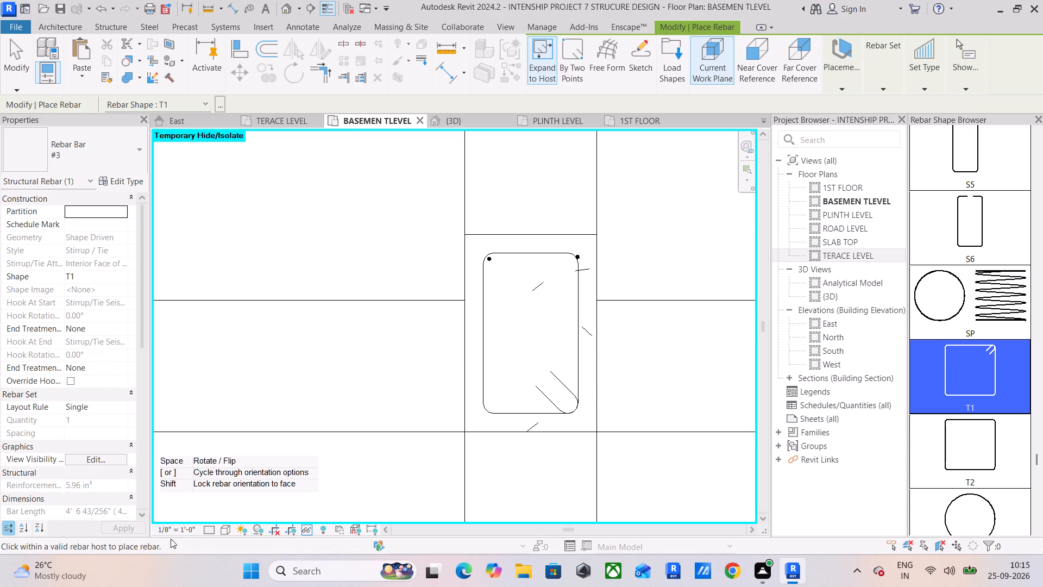
Set the plan view's detail level to Fine and leave rebar placement.
left_click(204, 532)
left_click(222, 514)
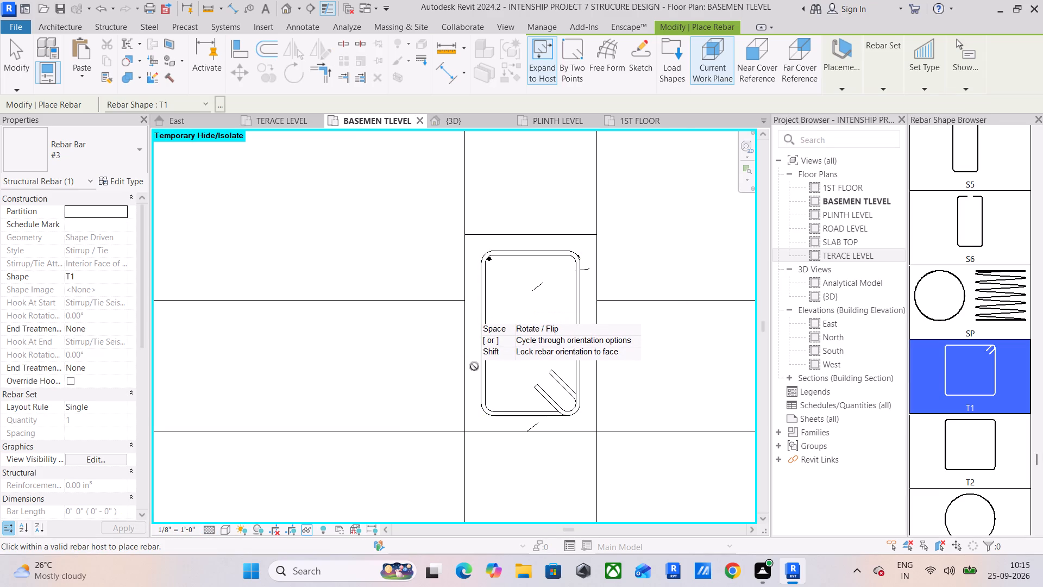
key("Escape")
Delete the two existing vertical bars at the upper corners of the column in plan.
scroll(492, 252, "up", 5)
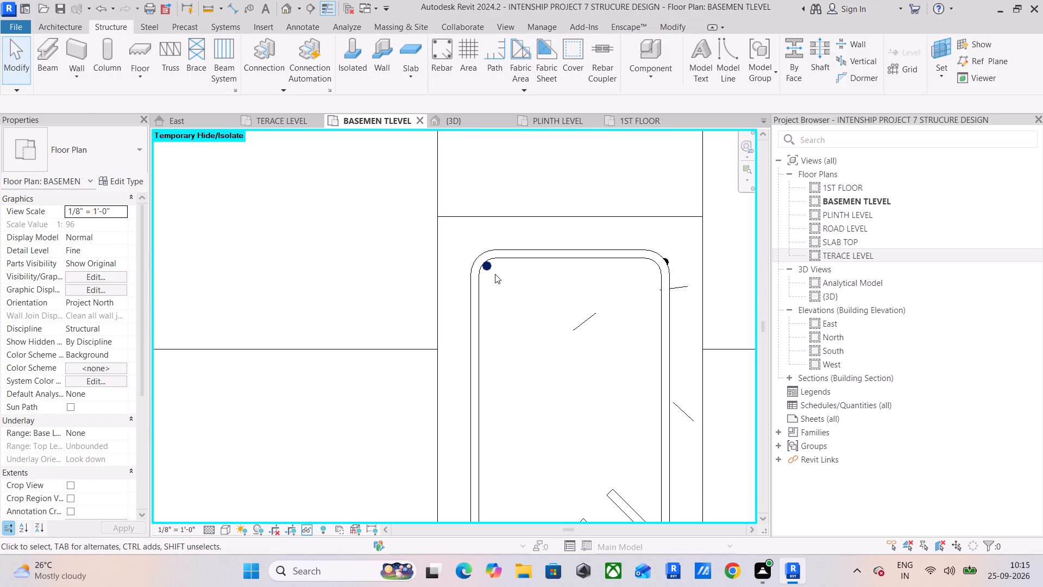
left_click(485, 268)
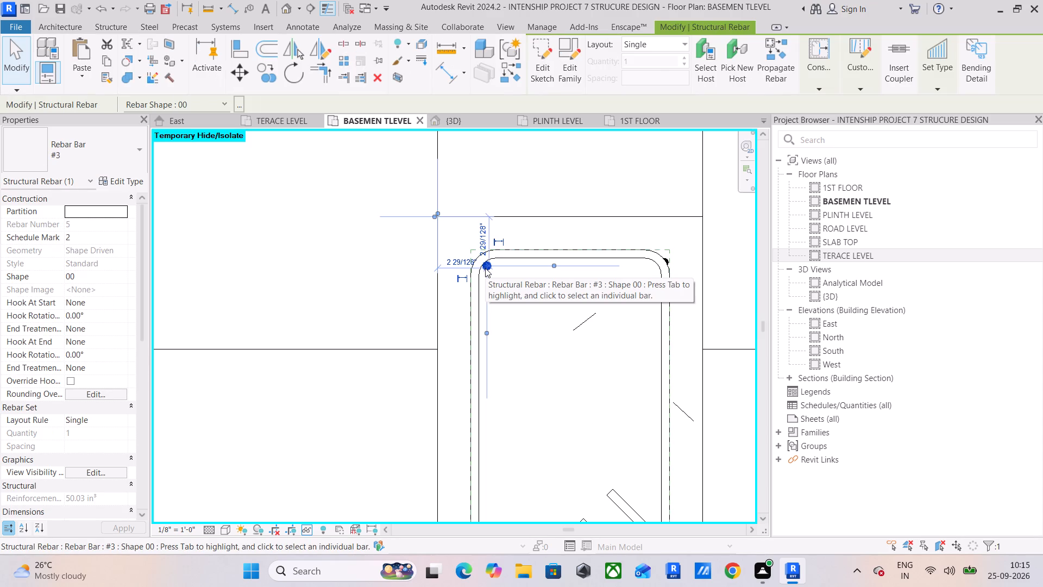
key("Delete")
left_click(667, 259)
key("Delete")
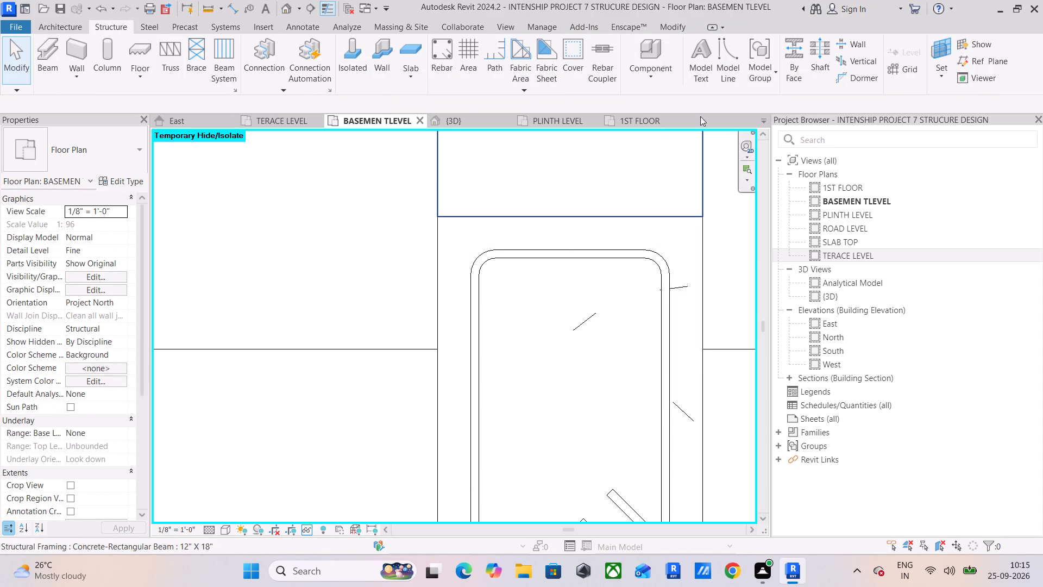
Place a straight shape 00 bar perpendicular to cover inside the tie's upper-left corner, about 2 23/64" and 2 57/128" from the column faces.
left_click(445, 63)
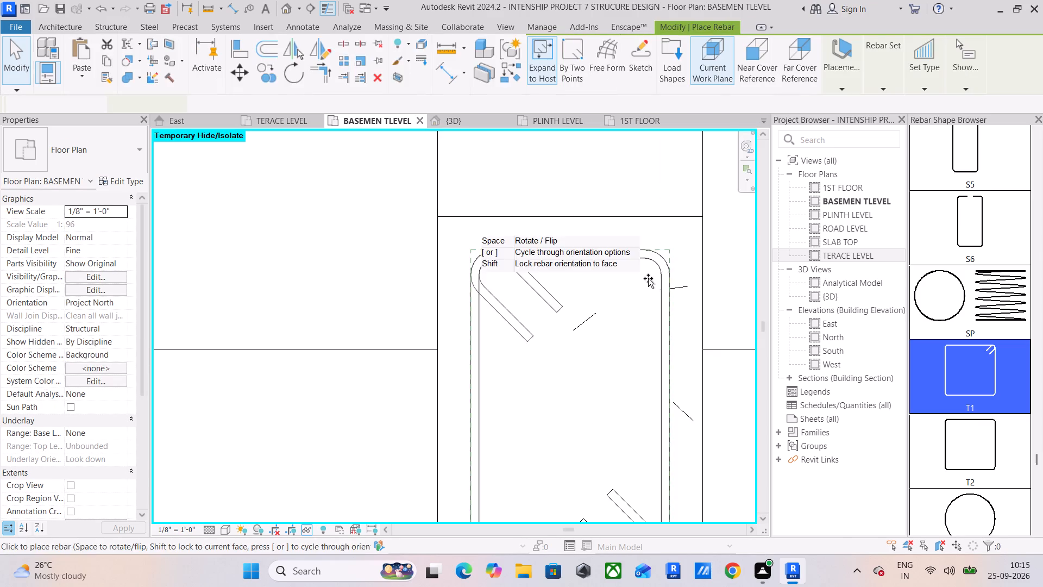
scroll(947, 236, "up", 15)
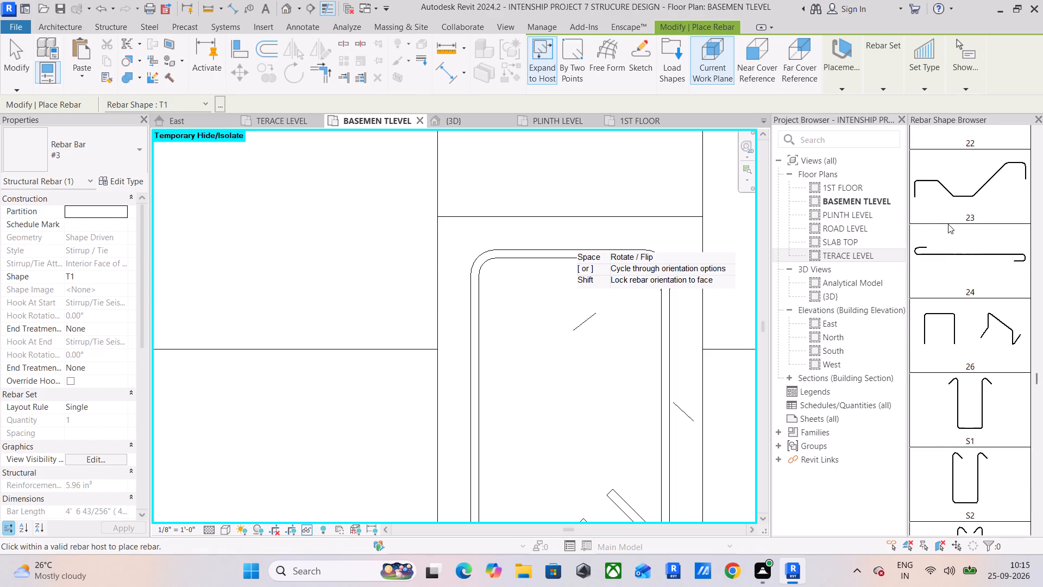
scroll(948, 224, "up", 20)
scroll(948, 224, "up", 19)
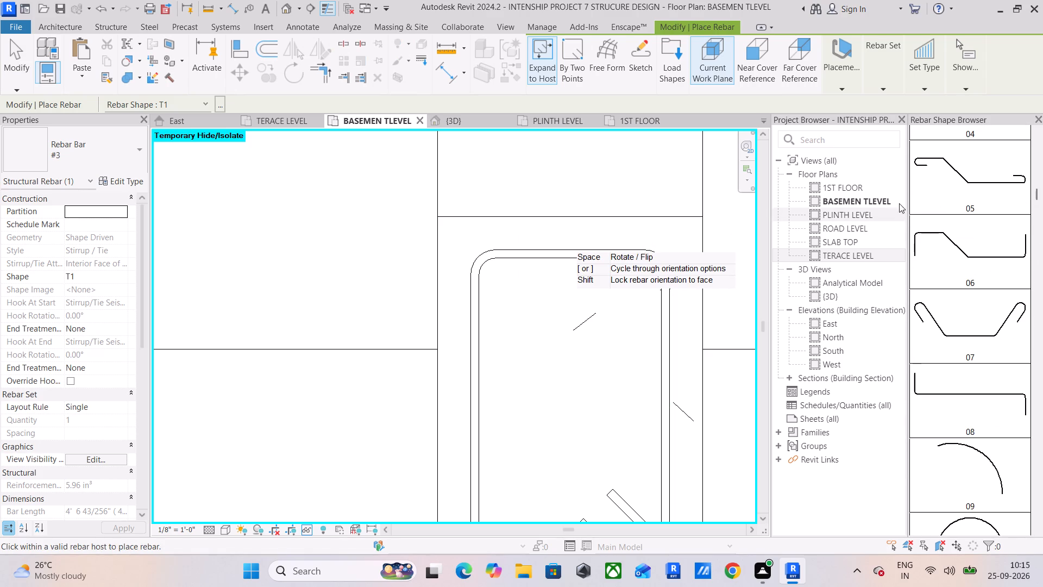
scroll(899, 203, "up", 6)
scroll(984, 226, "up", 16)
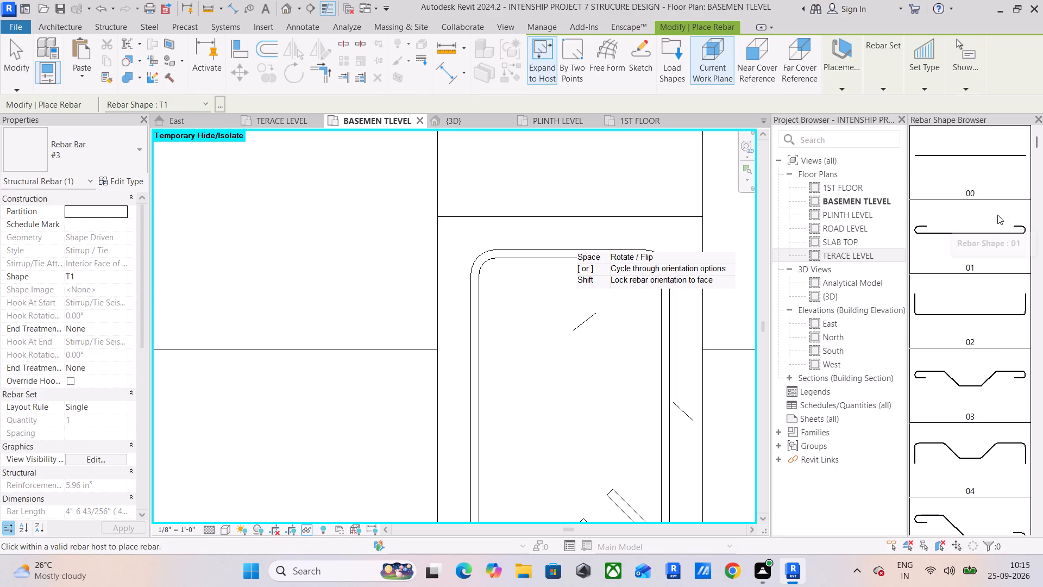
left_click(1009, 162)
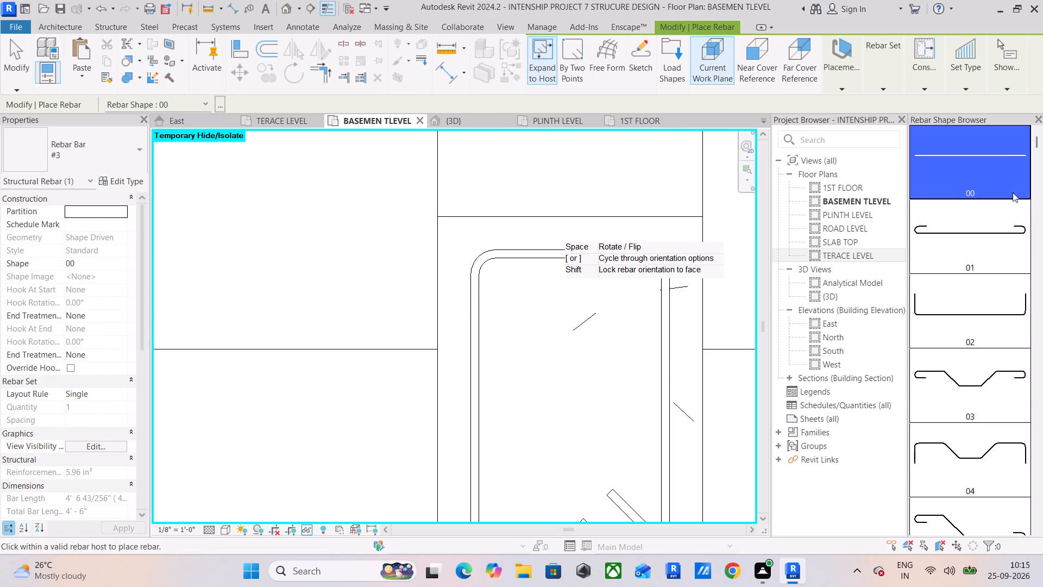
left_click(930, 110)
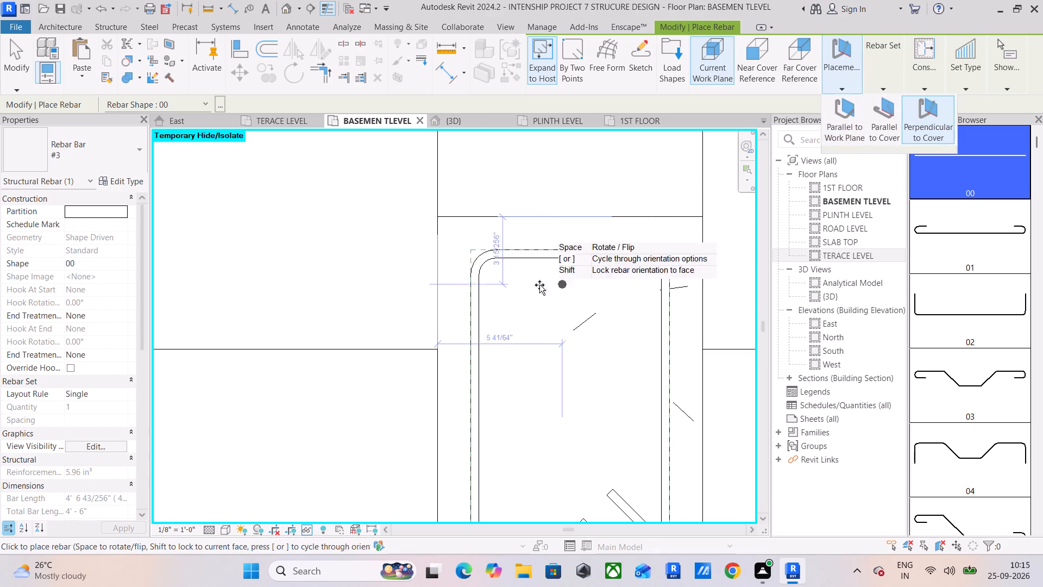
scroll(487, 285, "up", 8)
middle_click_drag(493, 276, 424, 324)
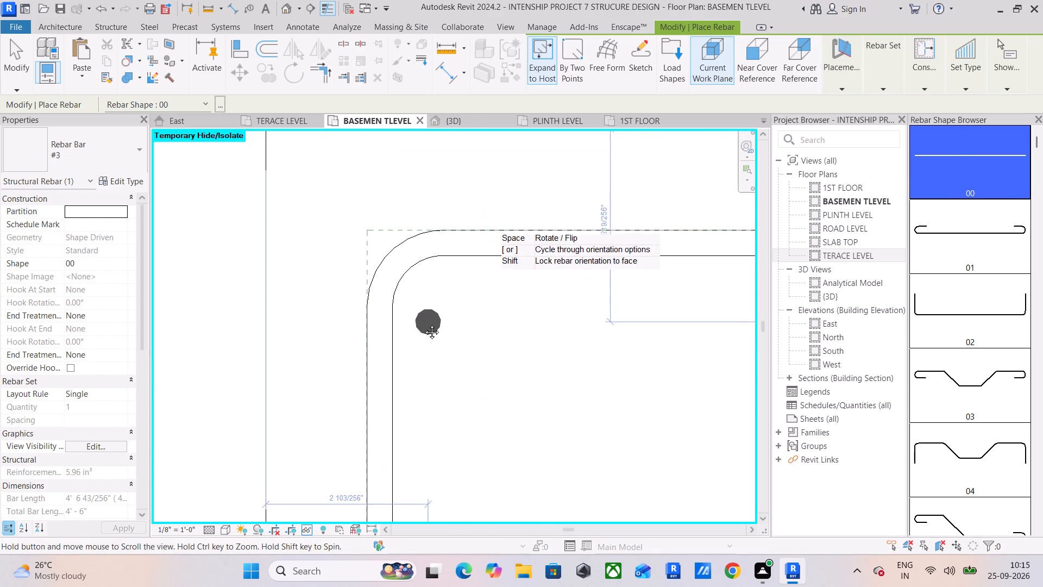
middle_click_drag(424, 324, 423, 325)
left_click(420, 297)
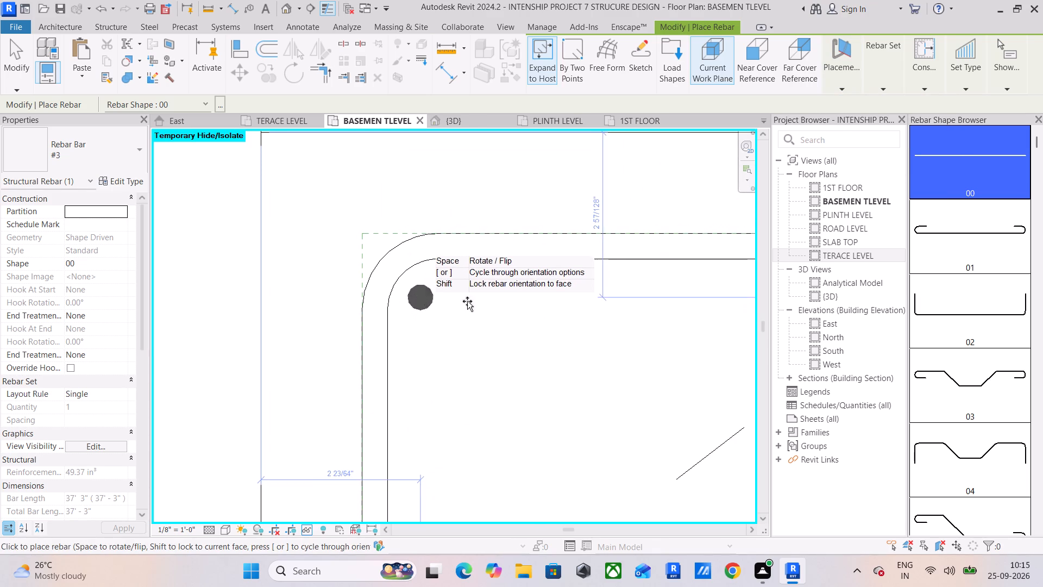
scroll(556, 302, "down", 5)
middle_click_drag(554, 311, 562, 270)
key("Escape")
key("Escape")
Change the new corner bar's type to #4.
left_click(495, 259)
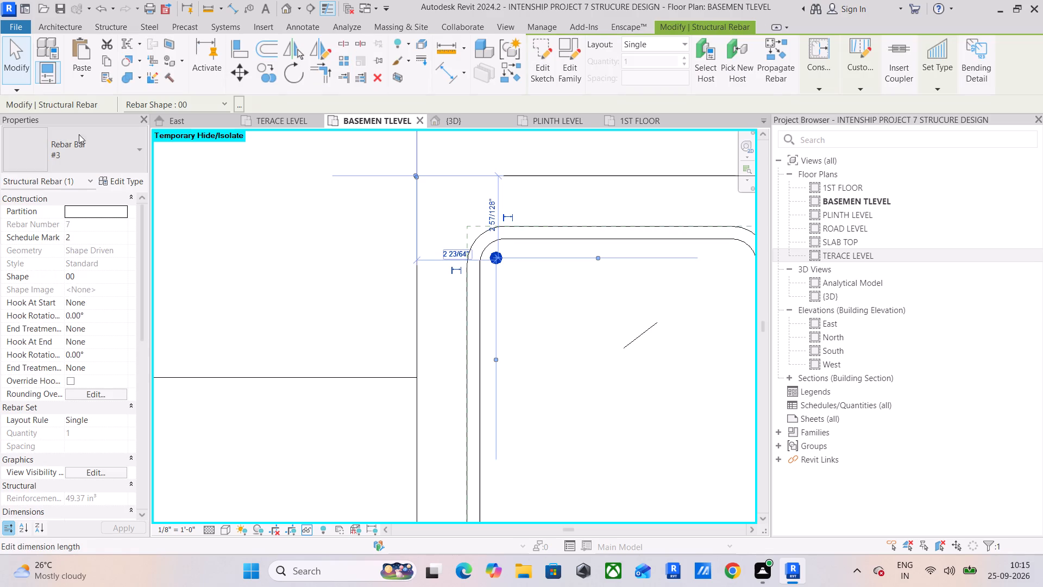
left_click(92, 146)
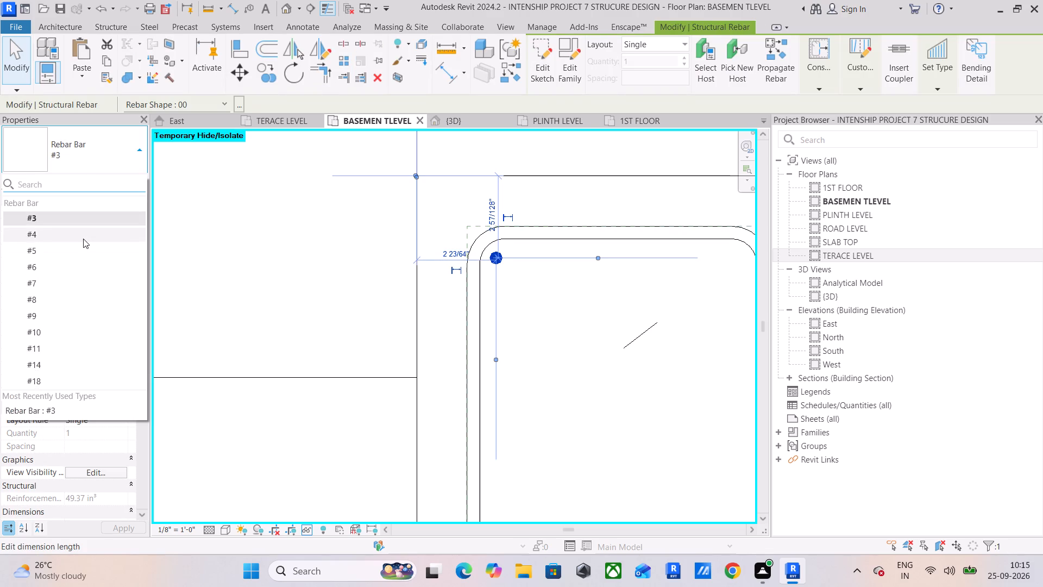
left_click(83, 239)
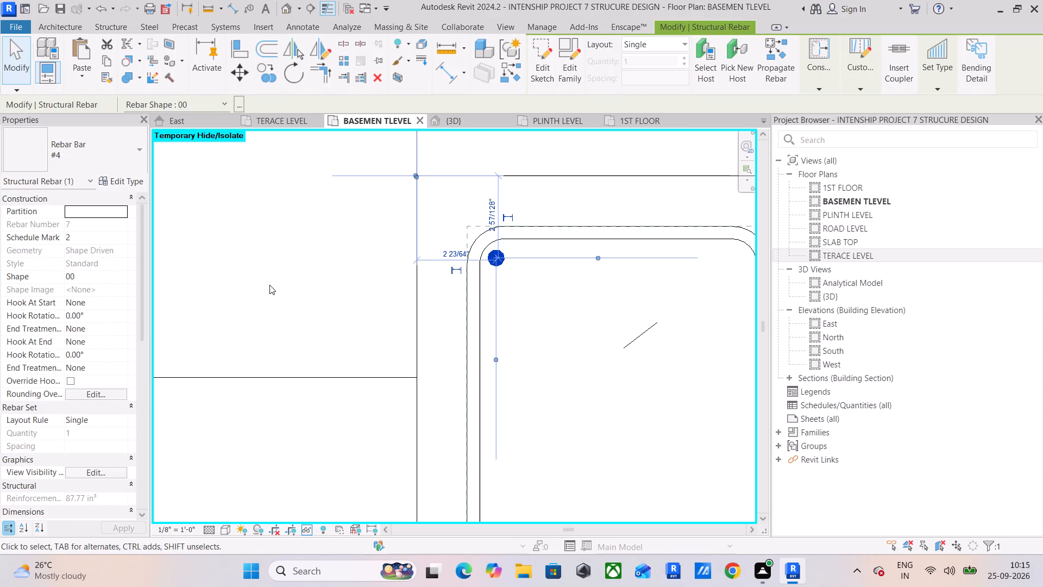
Mirror a copy of the #4 bar about the column's vertical centreline into the tie's upper-right corner.
scroll(365, 292, "down", 5)
middle_click(431, 292)
scroll(497, 295, "down", 2)
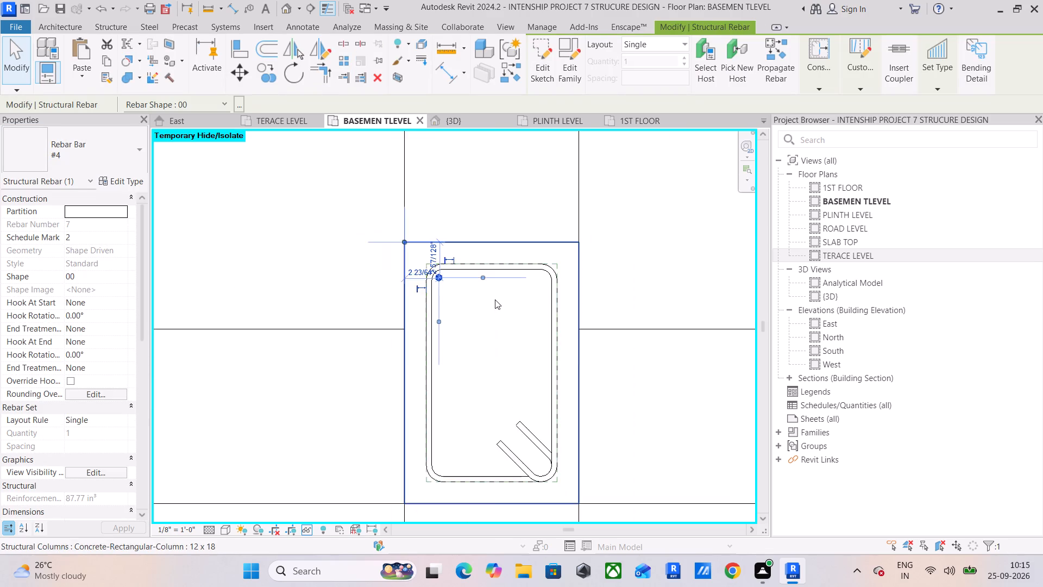
middle_click_drag(495, 299, 494, 248)
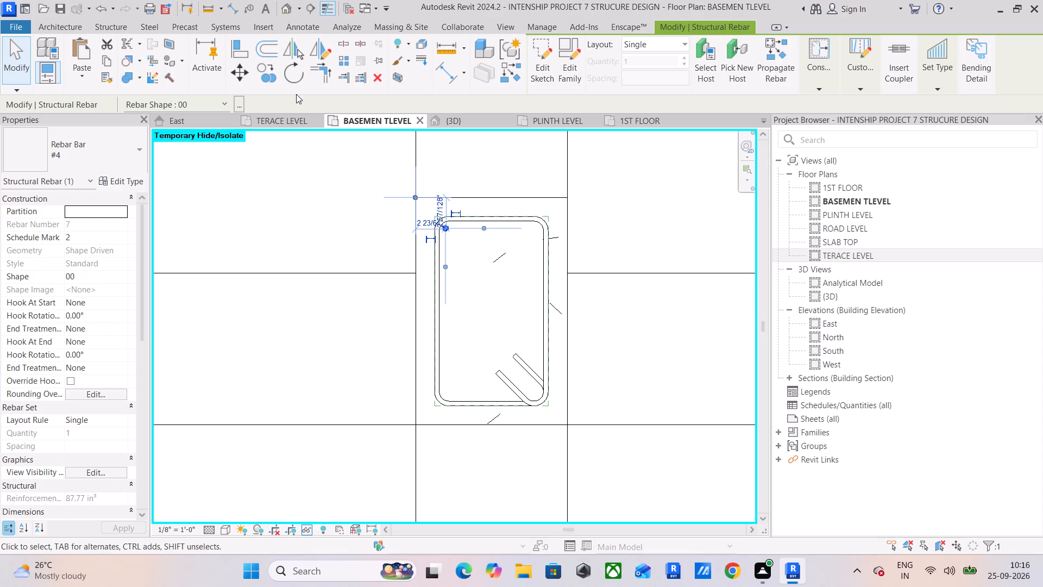
left_click(319, 53)
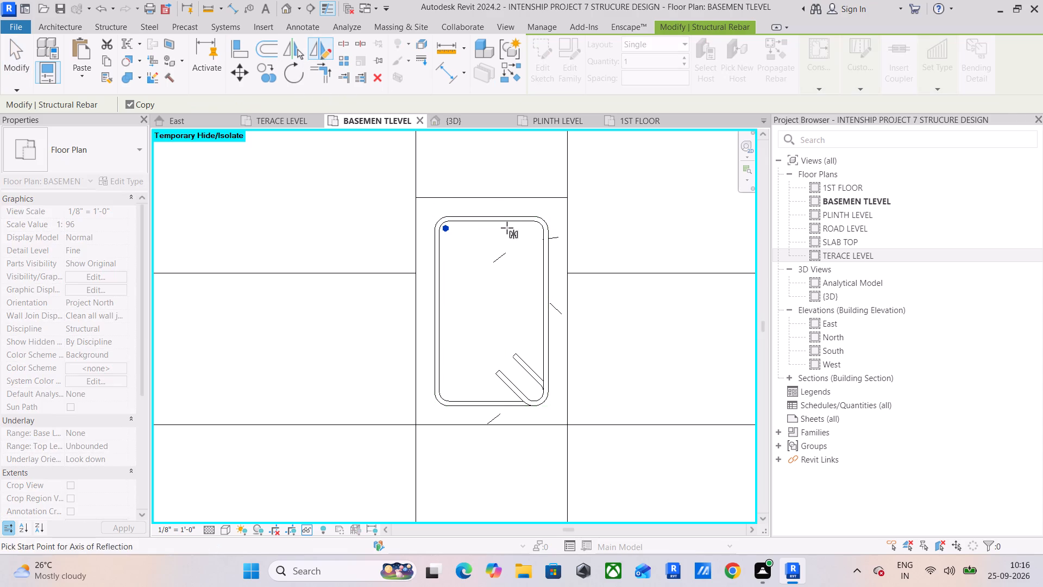
left_click(491, 221)
left_click(493, 175)
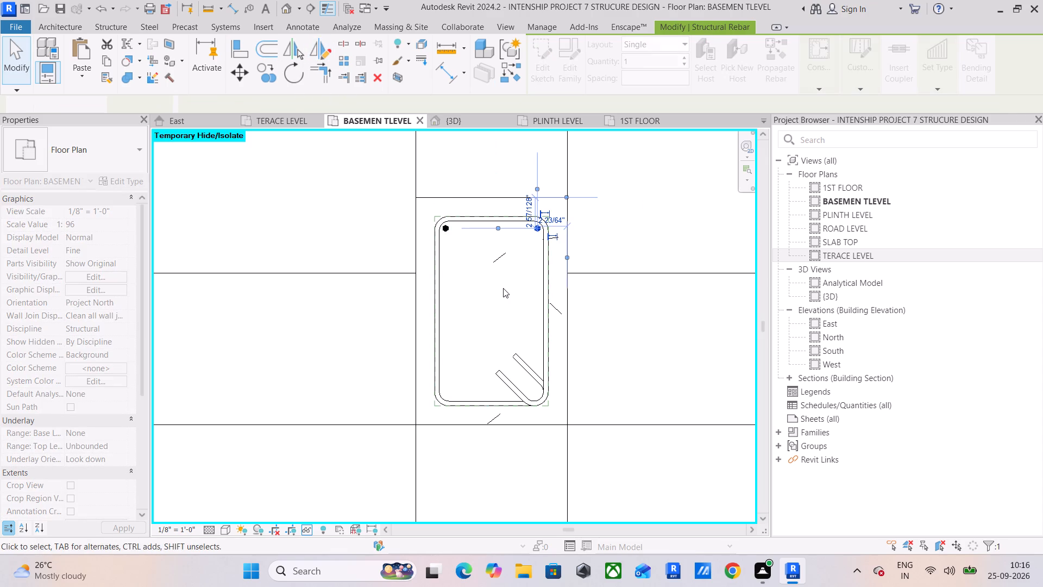
key("Escape")
Mirror copies of both upper #4 bars about the column's horizontal centreline into the tie's lower corners.
left_click(448, 233)
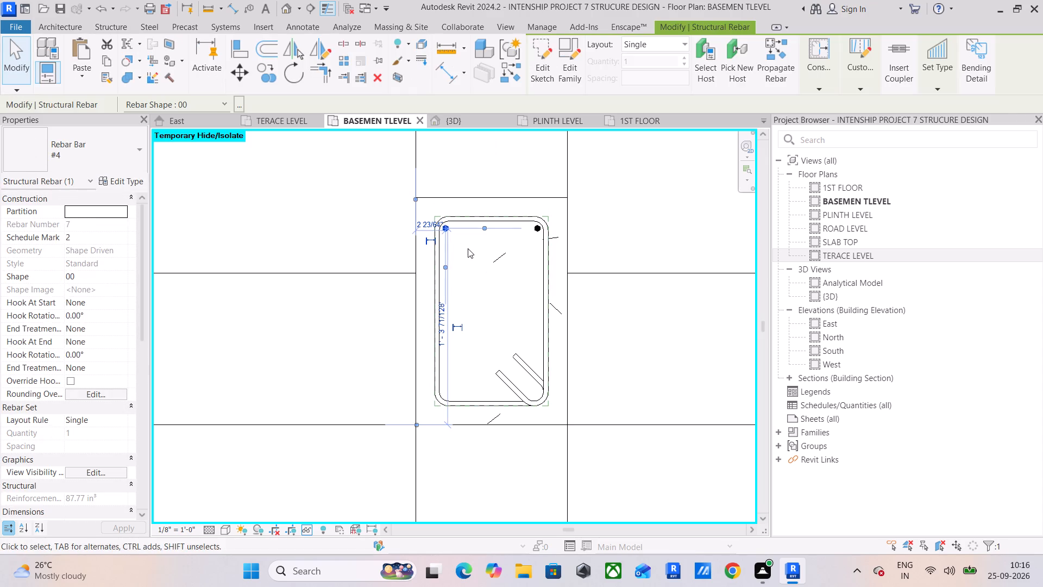
left_click(539, 234, "ctrl")
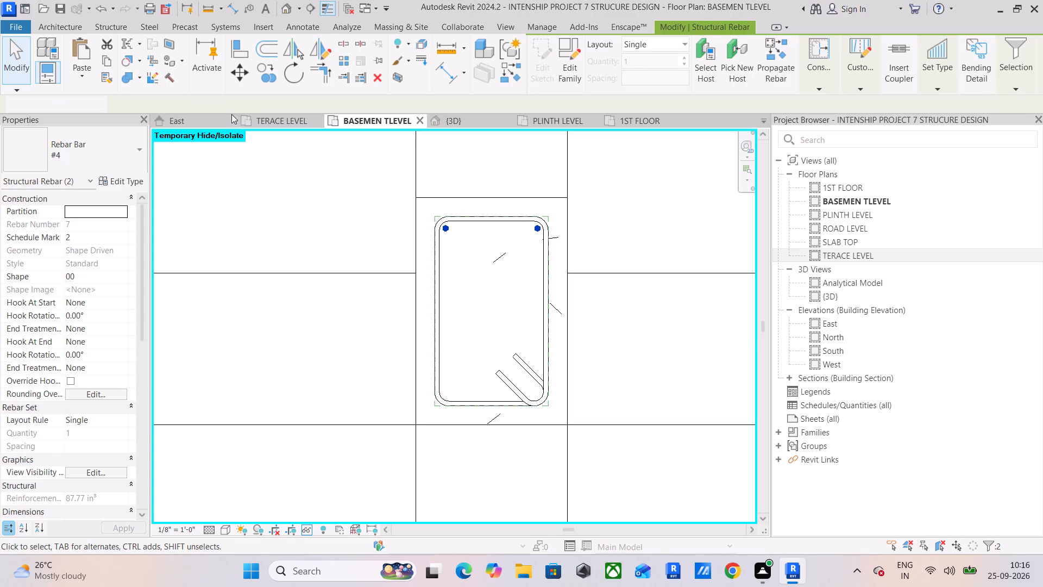
left_click(323, 52)
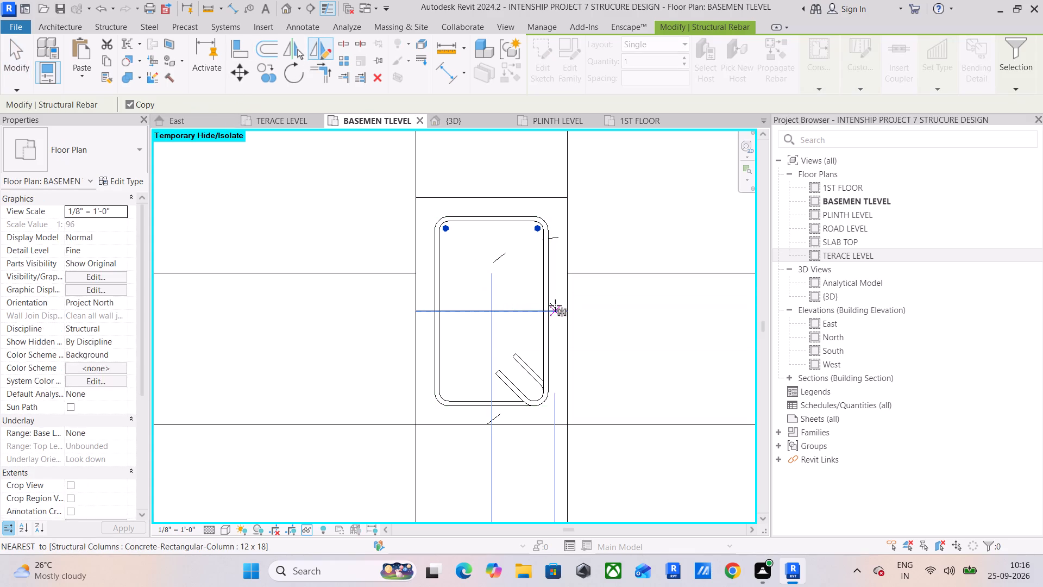
left_click_drag(543, 312, 516, 312)
left_click(342, 318)
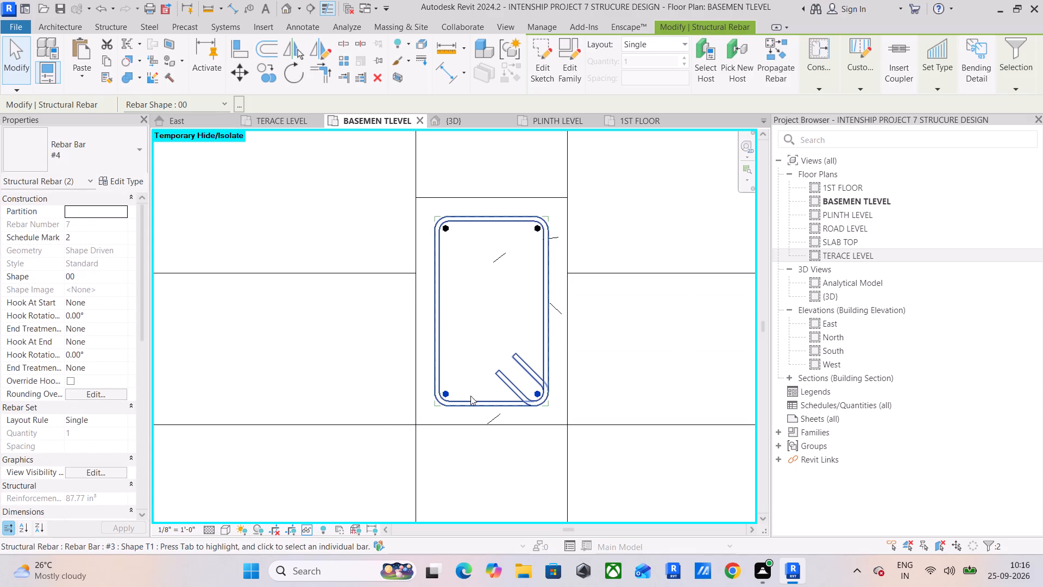
Copy both lower #4 corner bars straight up about 6 71/128" onto the column's horizontal centreline.
scroll(466, 397, "up", 4)
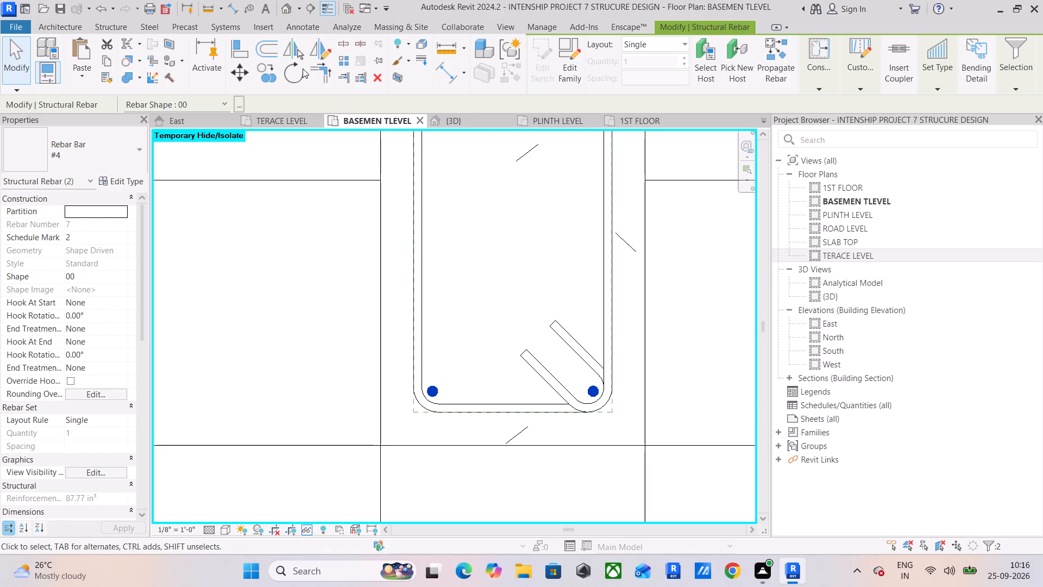
left_click(260, 73)
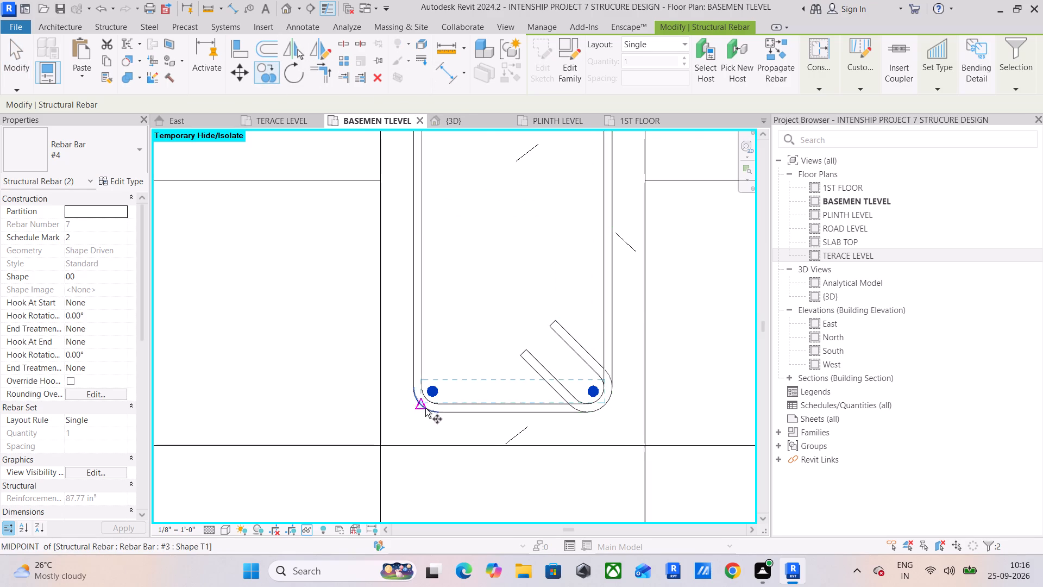
scroll(429, 401, "up", 10)
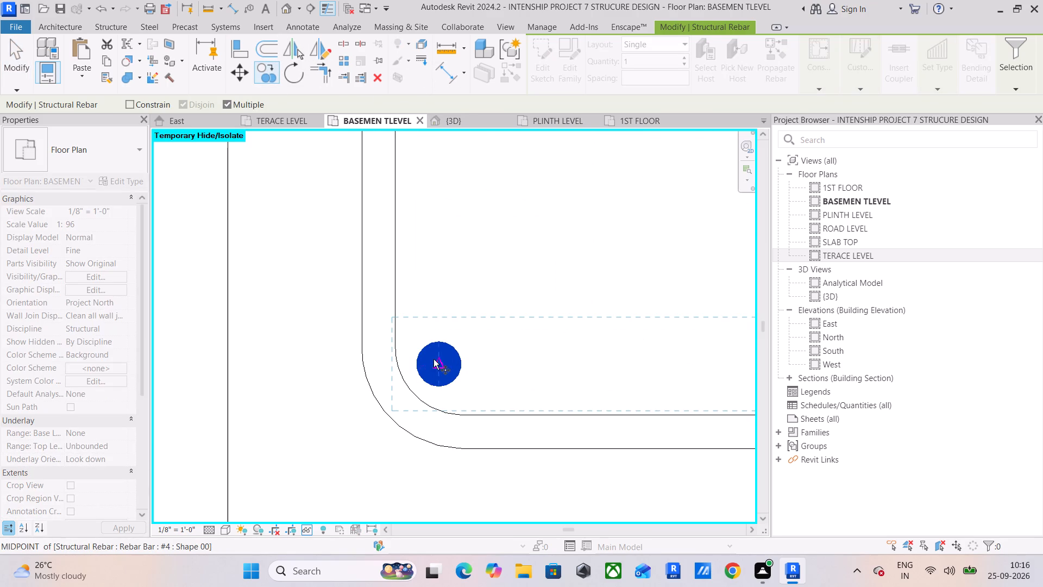
left_click(438, 365)
scroll(439, 293, "down", 6)
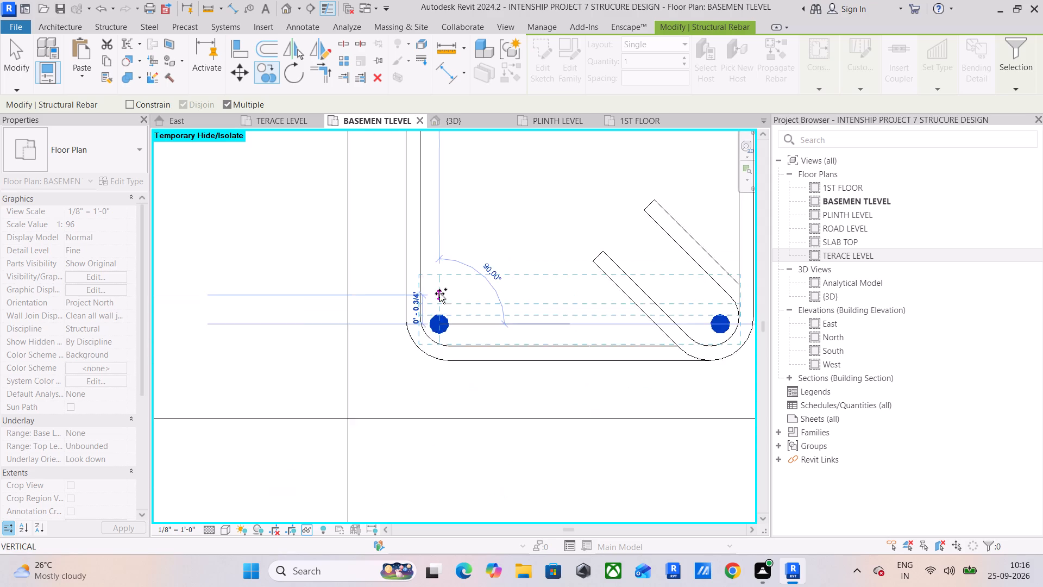
middle_click_drag(439, 293, 450, 523)
scroll(471, 340, "down", 3)
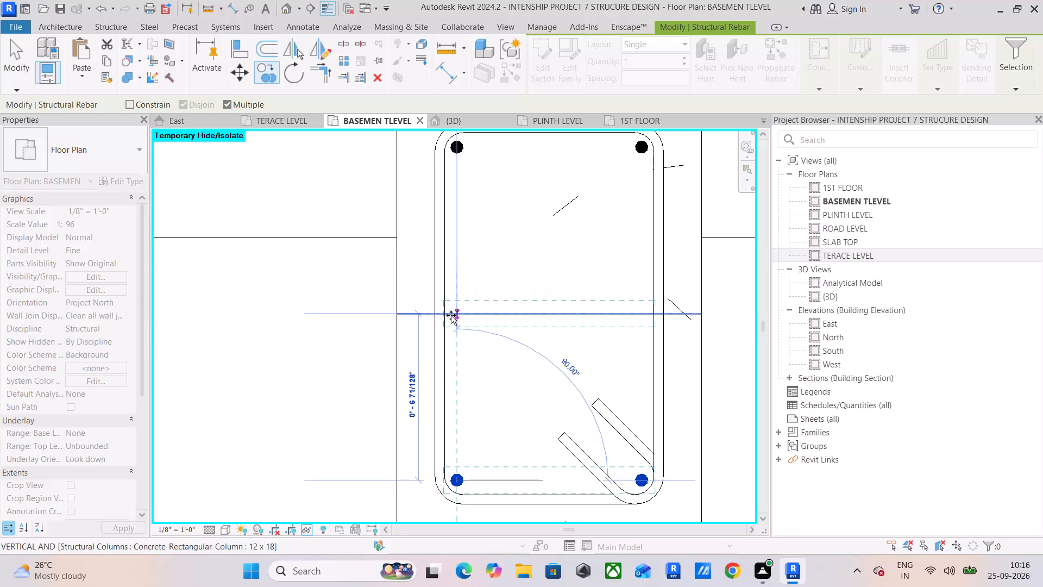
left_click(451, 315)
scroll(588, 327, "down", 3)
middle_click(588, 327)
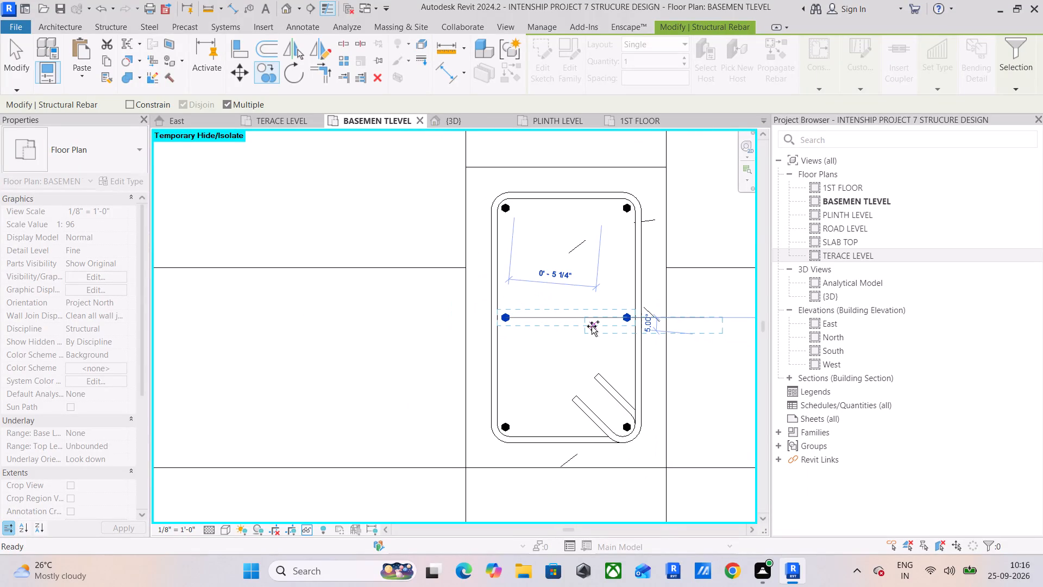
key("Escape")
key("Escape")
key("Escape")
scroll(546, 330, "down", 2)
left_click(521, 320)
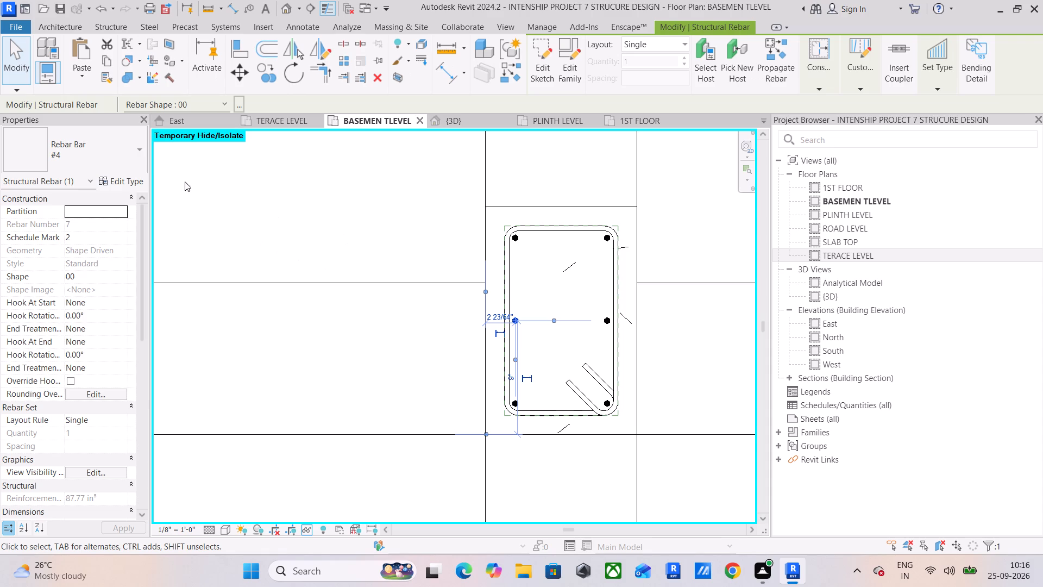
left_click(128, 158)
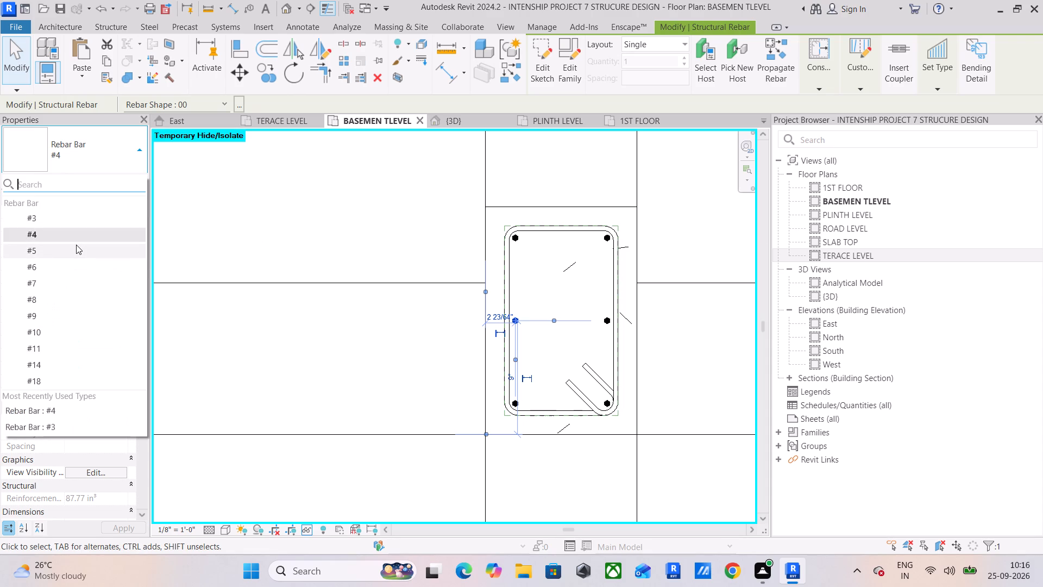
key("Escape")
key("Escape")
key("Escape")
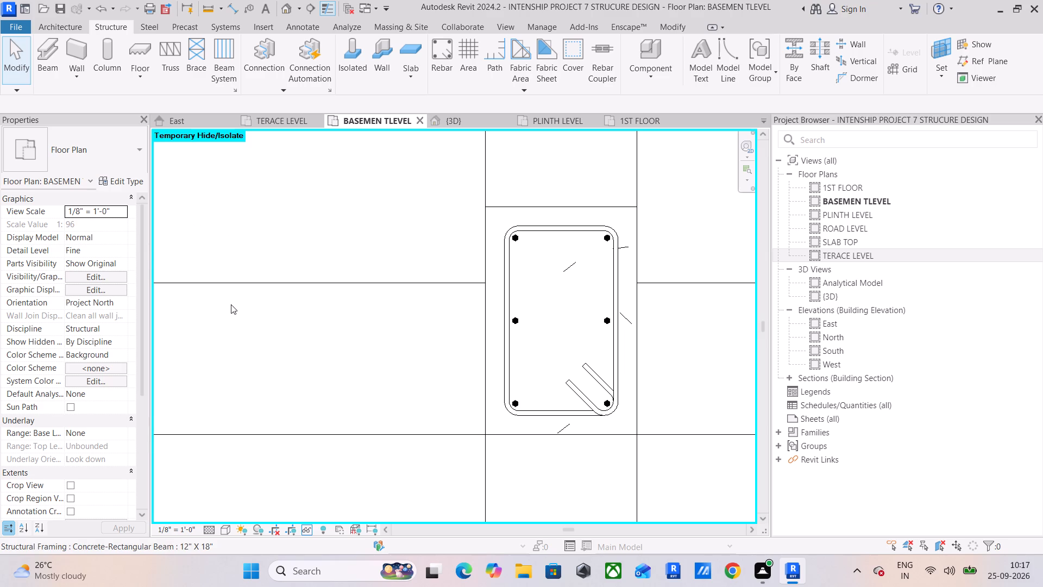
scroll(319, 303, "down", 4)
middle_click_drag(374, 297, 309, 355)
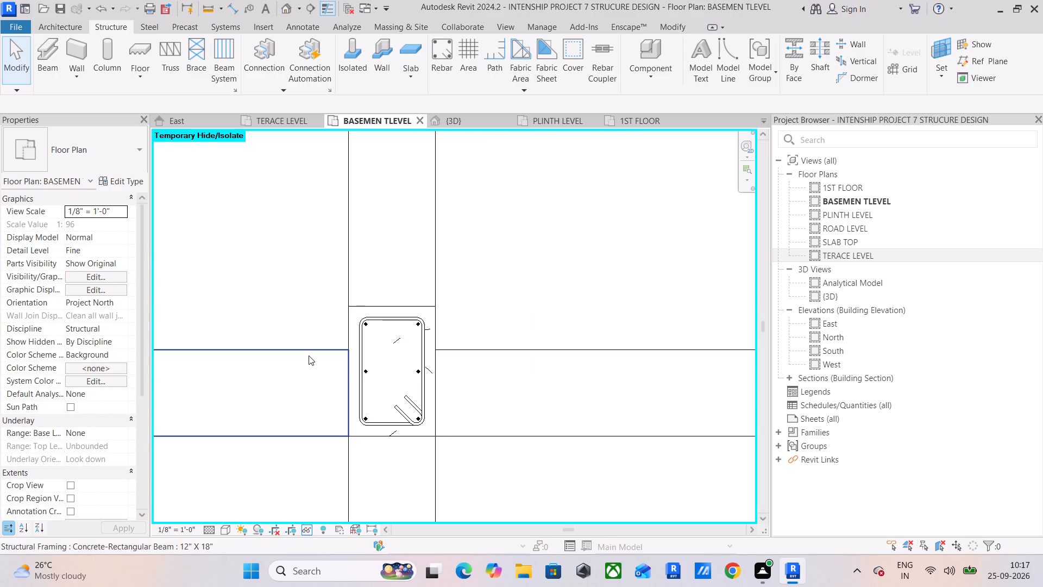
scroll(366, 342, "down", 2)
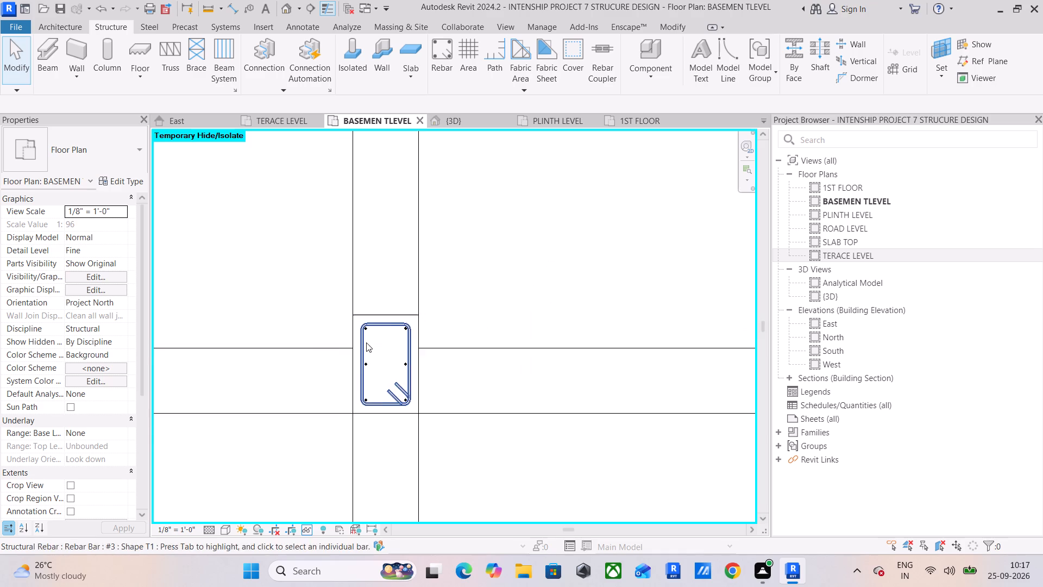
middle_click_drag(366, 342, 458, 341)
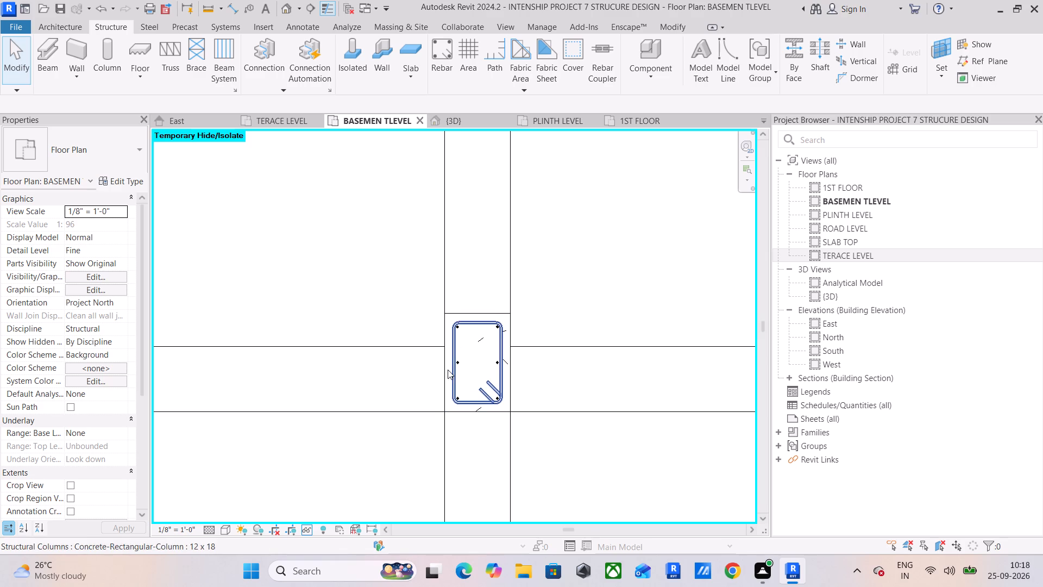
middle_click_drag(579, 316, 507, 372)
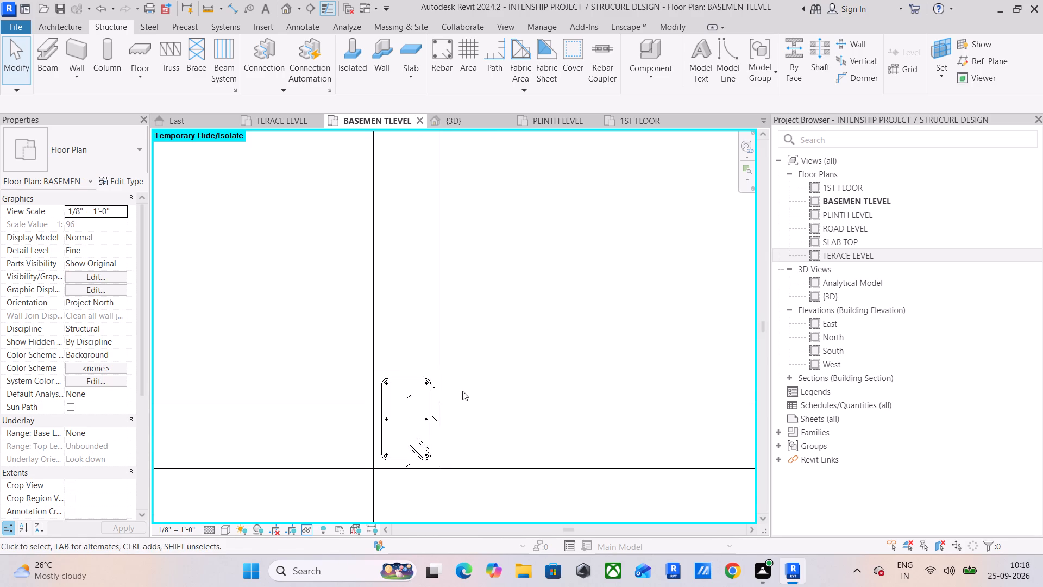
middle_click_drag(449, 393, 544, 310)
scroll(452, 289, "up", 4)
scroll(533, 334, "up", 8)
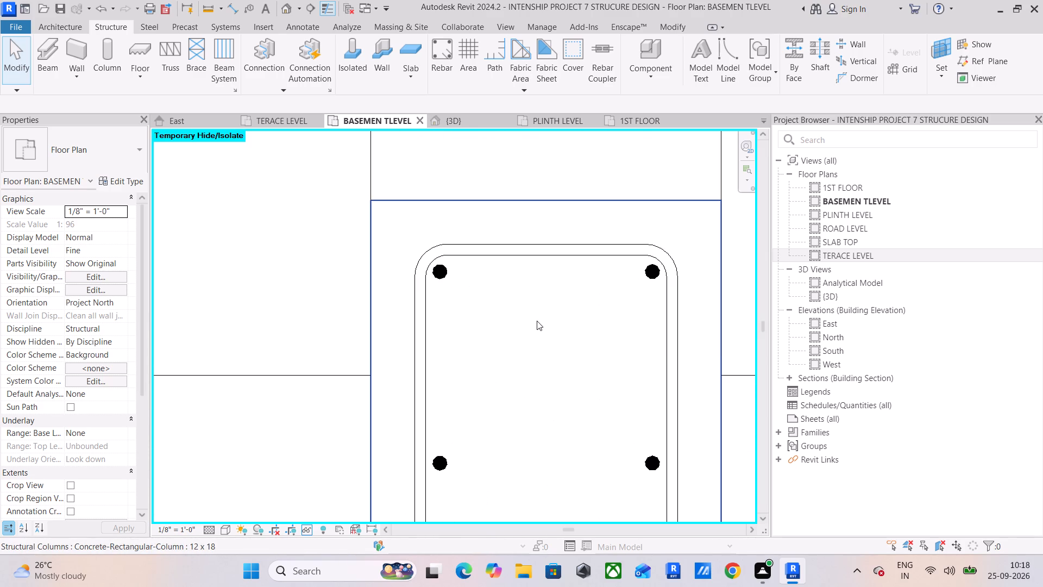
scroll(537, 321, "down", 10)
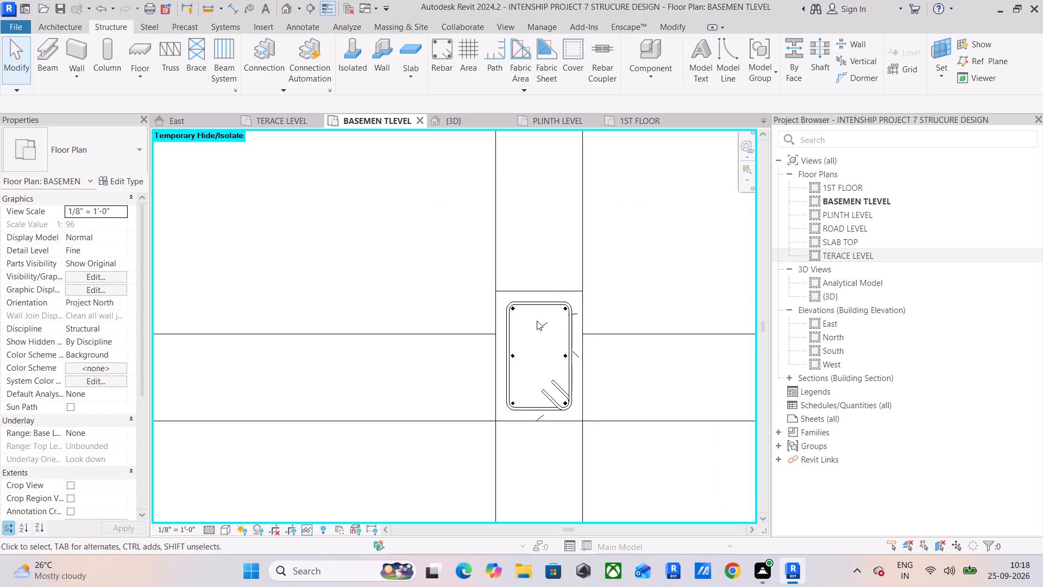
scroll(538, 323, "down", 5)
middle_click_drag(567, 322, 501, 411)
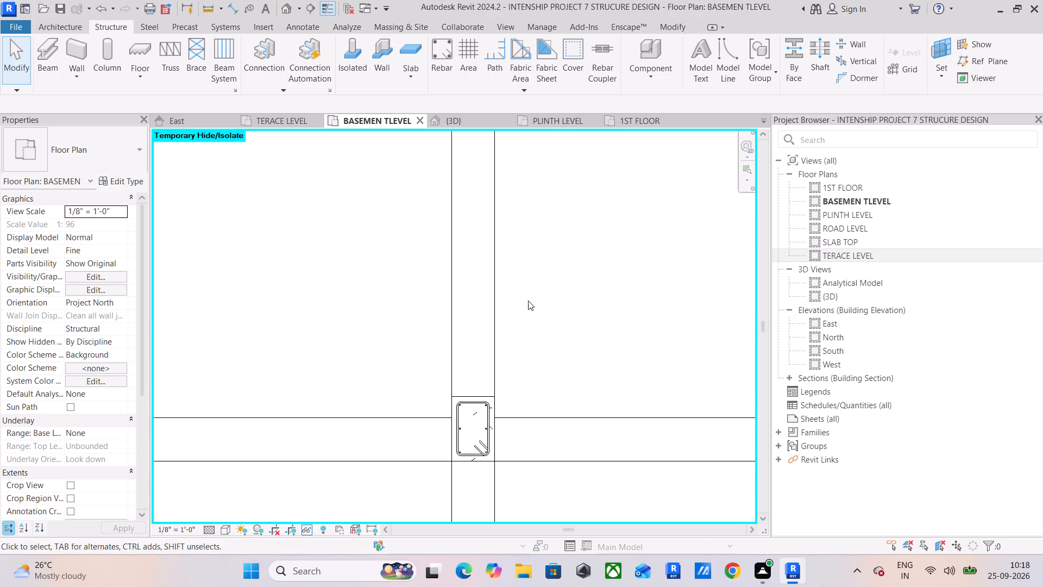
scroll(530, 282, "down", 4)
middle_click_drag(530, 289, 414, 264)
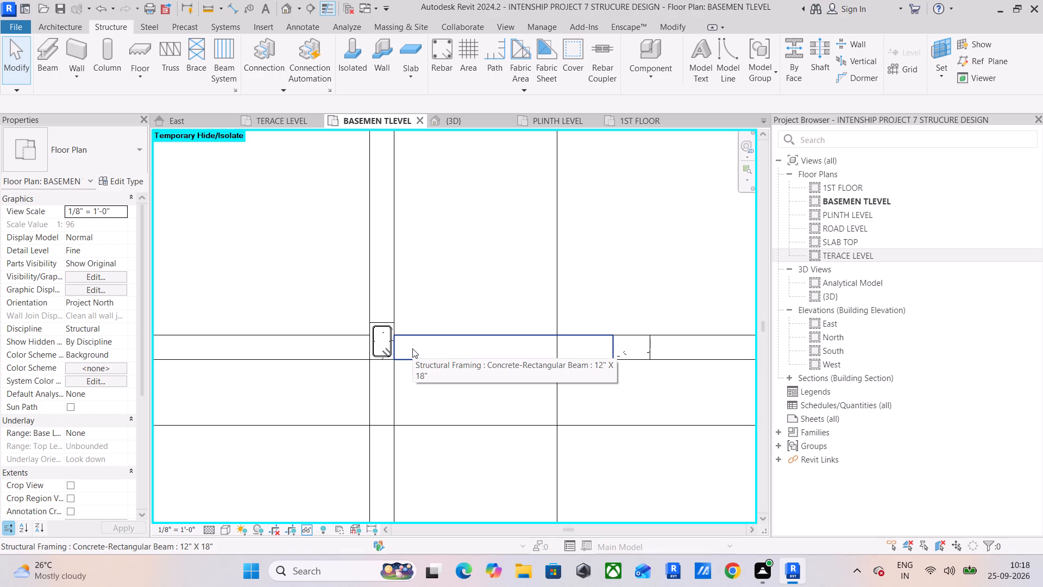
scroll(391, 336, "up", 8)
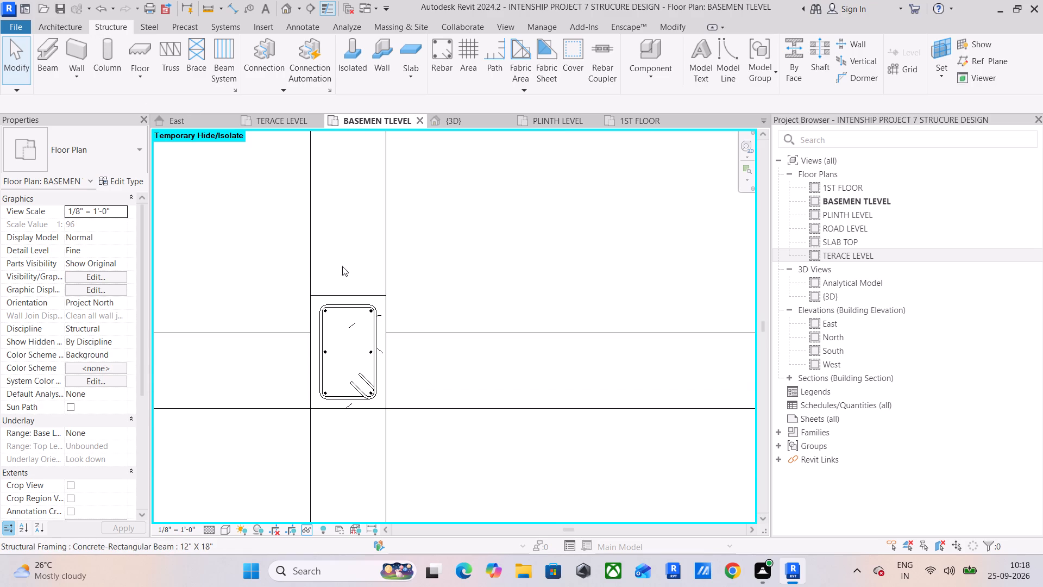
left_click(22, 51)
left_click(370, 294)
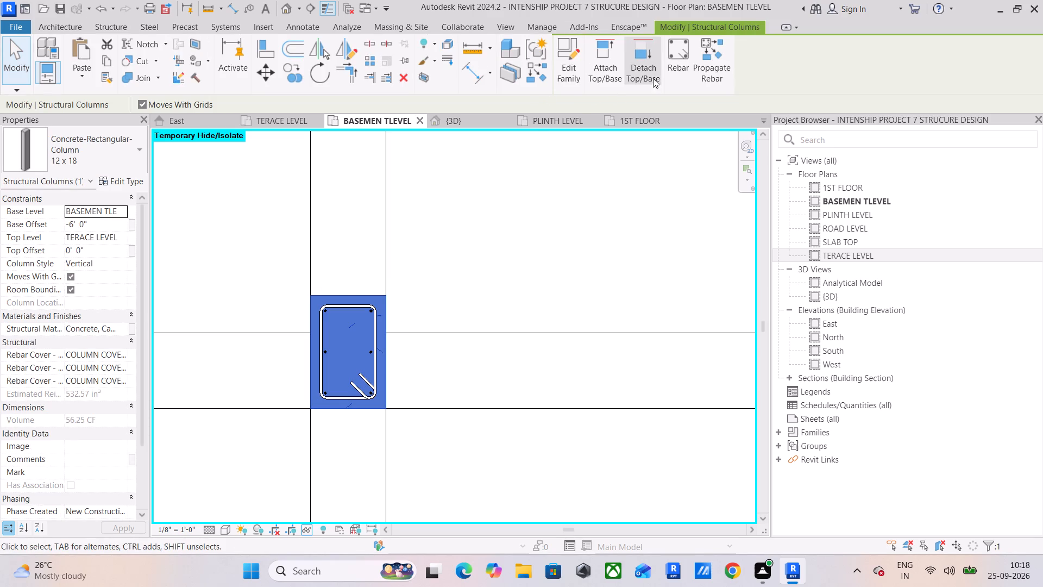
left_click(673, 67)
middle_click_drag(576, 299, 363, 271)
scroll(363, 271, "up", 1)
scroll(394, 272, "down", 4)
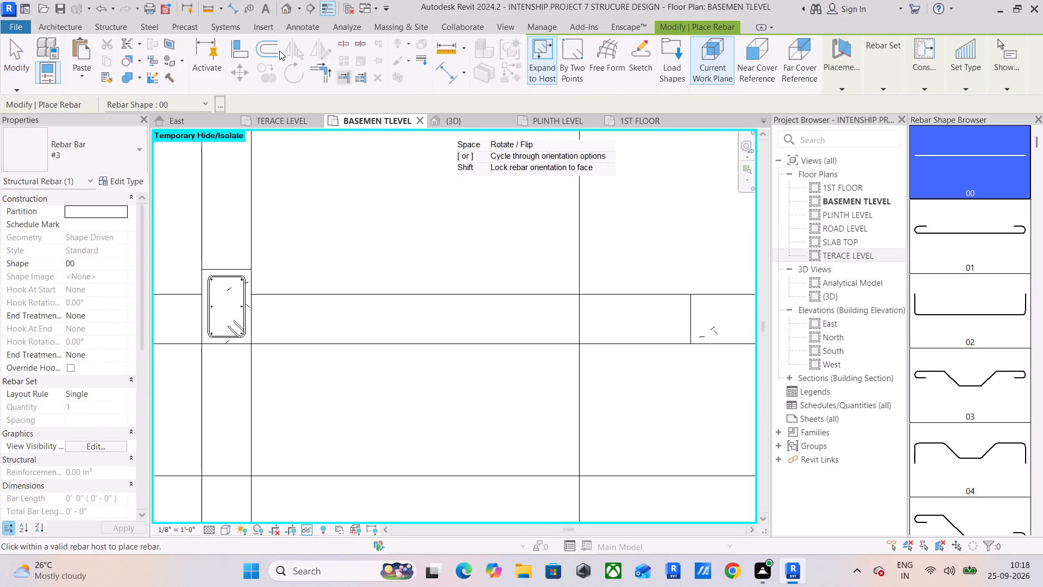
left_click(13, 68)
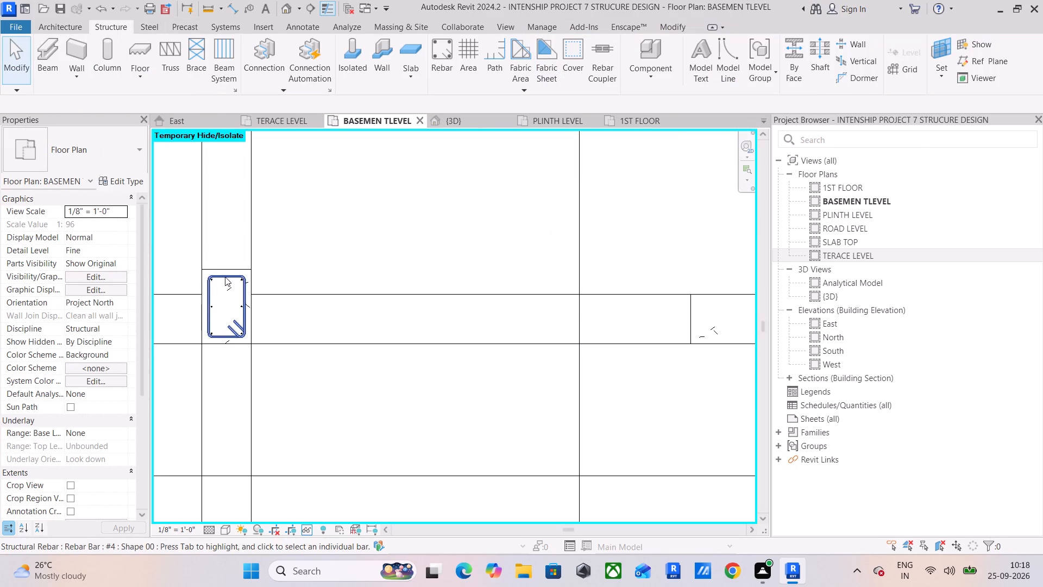
Propagate the reinforced 12 x 18 column's rebar by host, picking the three other columns in its row as destinations.
left_click(236, 266)
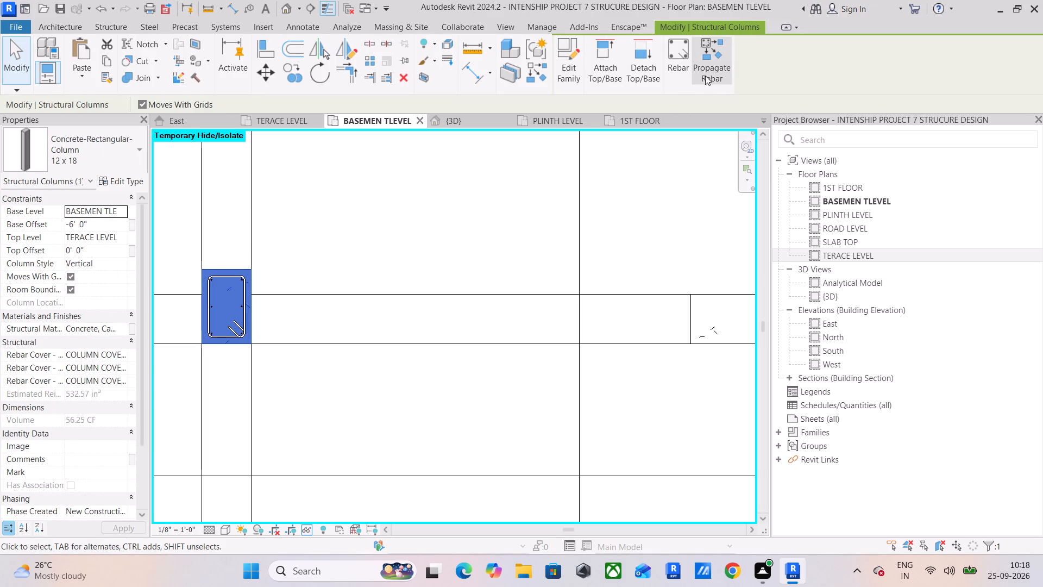
left_click(705, 76)
left_click(711, 296)
middle_click_drag(711, 296, 659, 304)
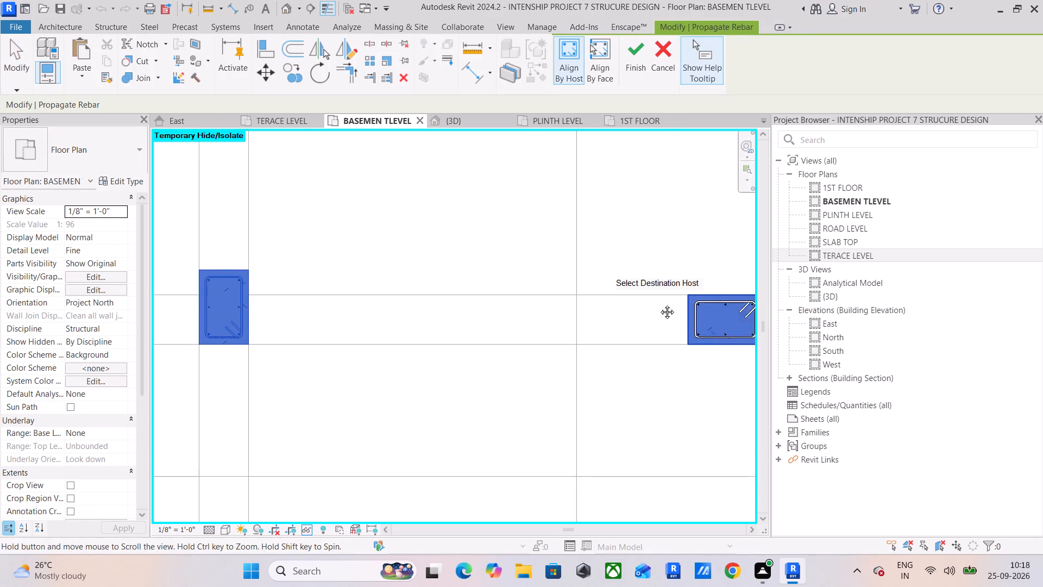
middle_click_drag(659, 304, 426, 298)
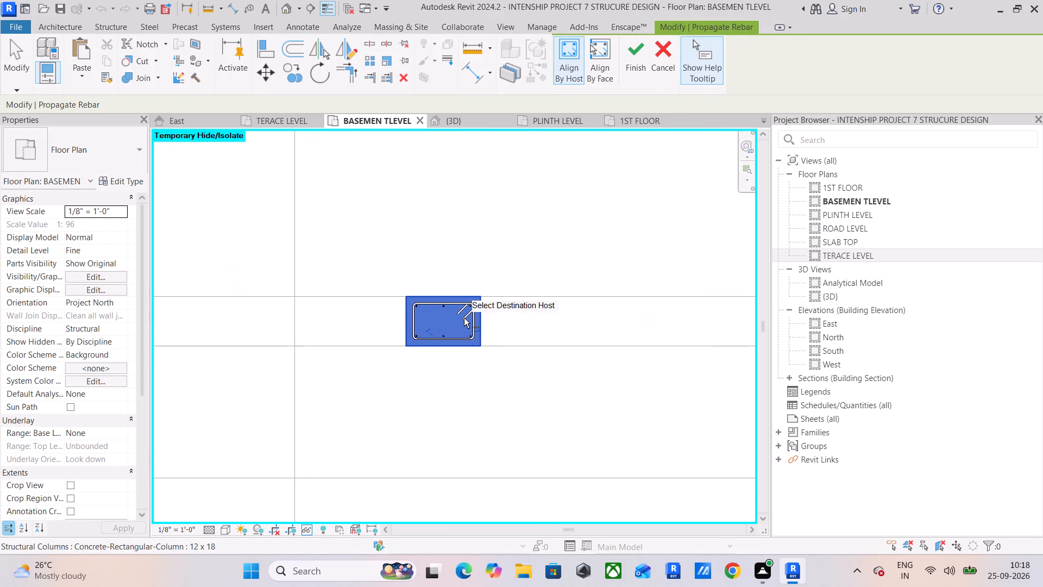
scroll(505, 350, "down", 4)
middle_click_drag(508, 347, 370, 272)
scroll(345, 313, "down", 5)
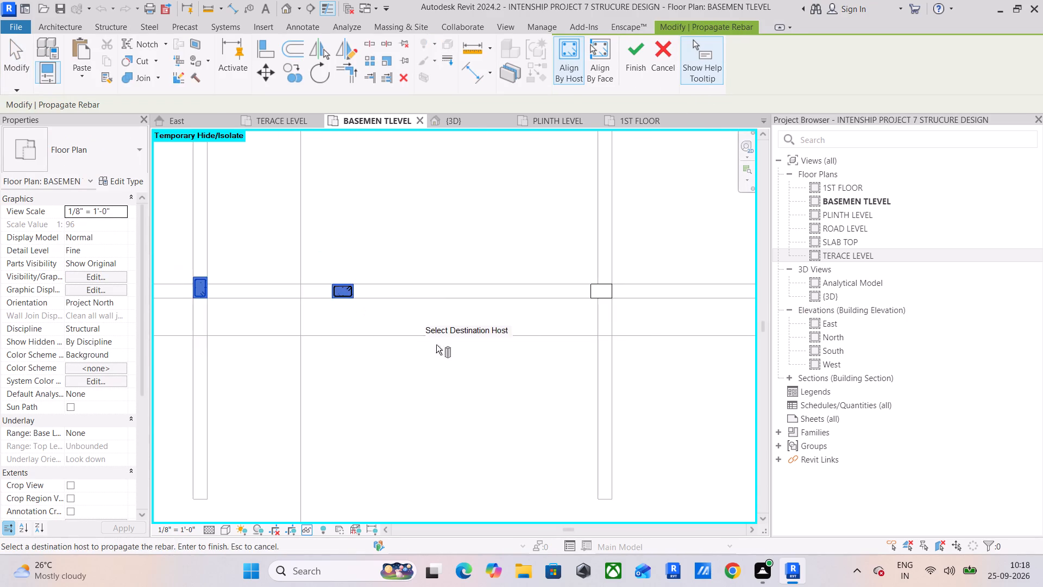
middle_click_drag(451, 345, 381, 371)
scroll(544, 324, "up", 4)
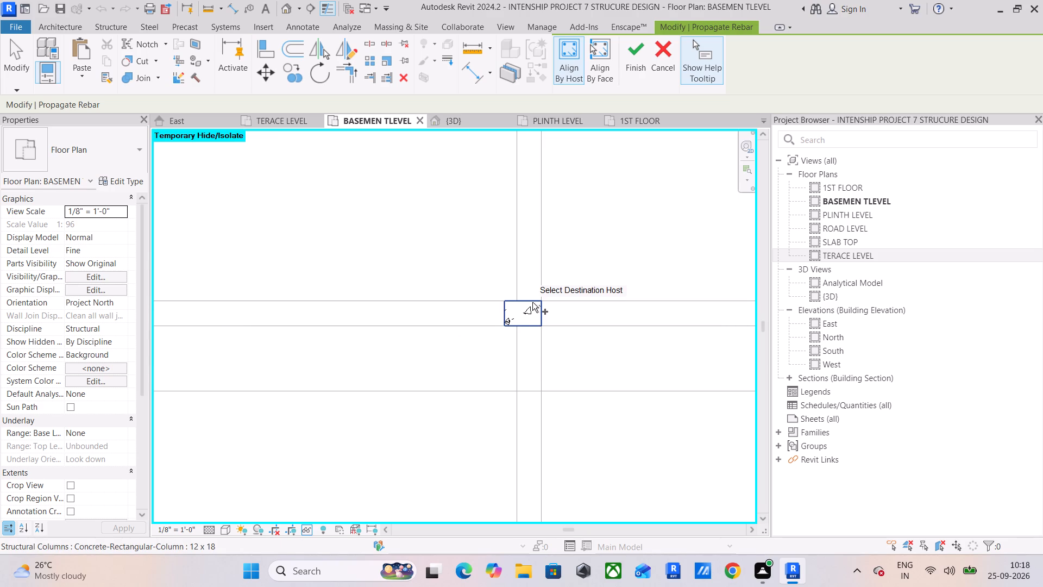
left_click(532, 302)
scroll(520, 298, "up", 9)
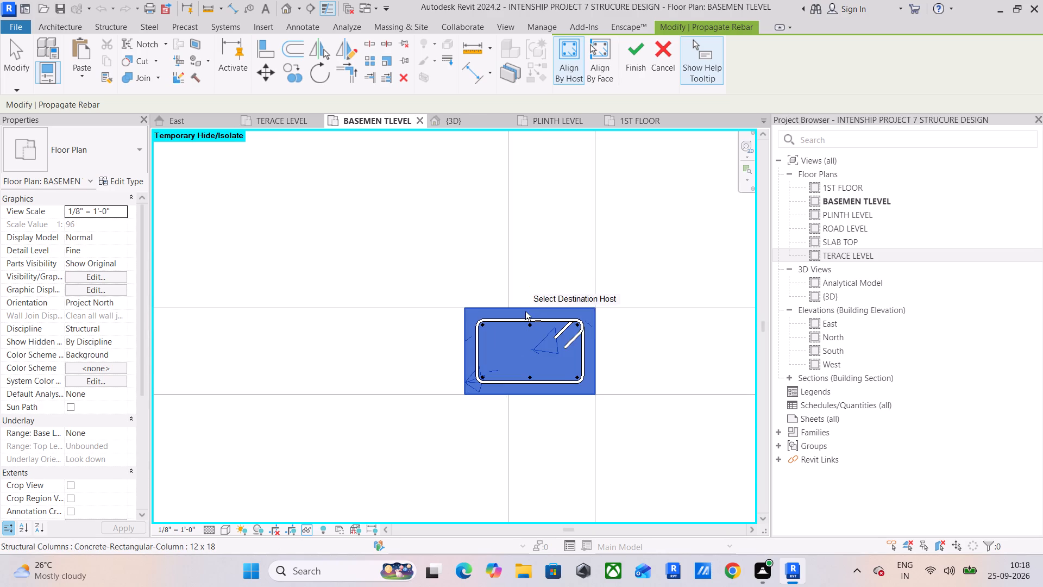
scroll(505, 349, "down", 6)
middle_click_drag(539, 350, 280, 332)
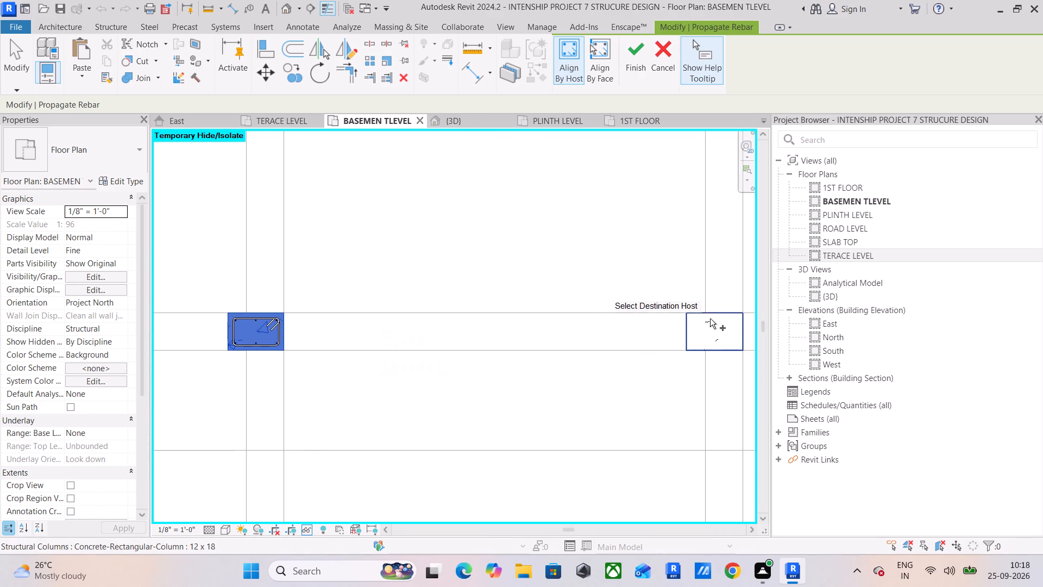
left_click(719, 315)
Add the five 12 x 18 columns along the row above, from the leftmost one rightward, as destination hosts.
scroll(678, 341, "down", 4)
middle_click_drag(654, 350, 397, 328)
scroll(432, 324, "down", 3)
middle_click_drag(449, 343, 614, 221)
scroll(583, 305, "down", 3)
middle_click_drag(567, 307, 713, 277)
middle_click_drag(410, 300, 433, 447)
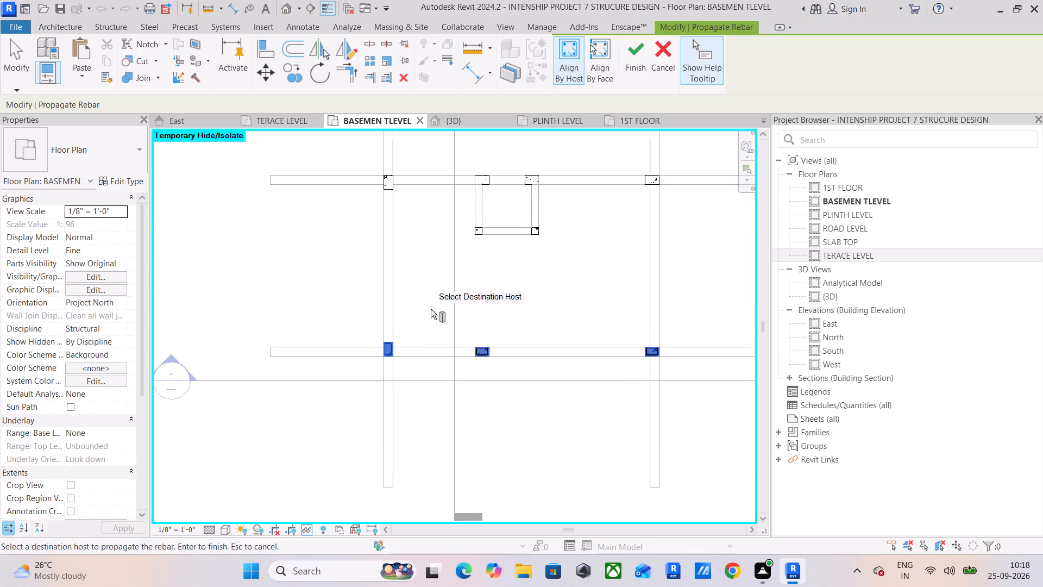
middle_click_drag(428, 342, 428, 430)
scroll(385, 248, "up", 9)
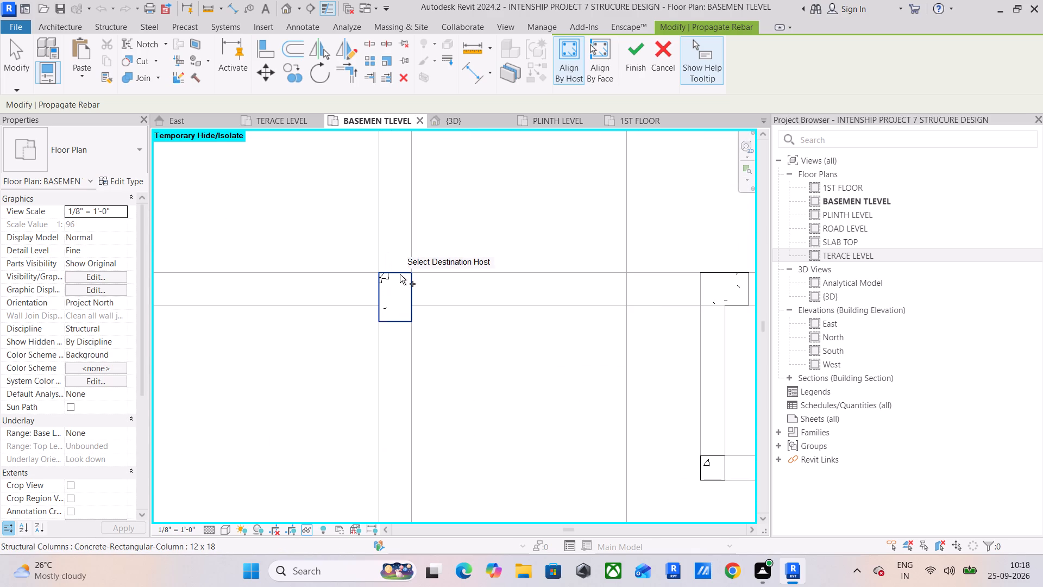
left_click(400, 273)
middle_click_drag(548, 332, 277, 390)
left_click(436, 335)
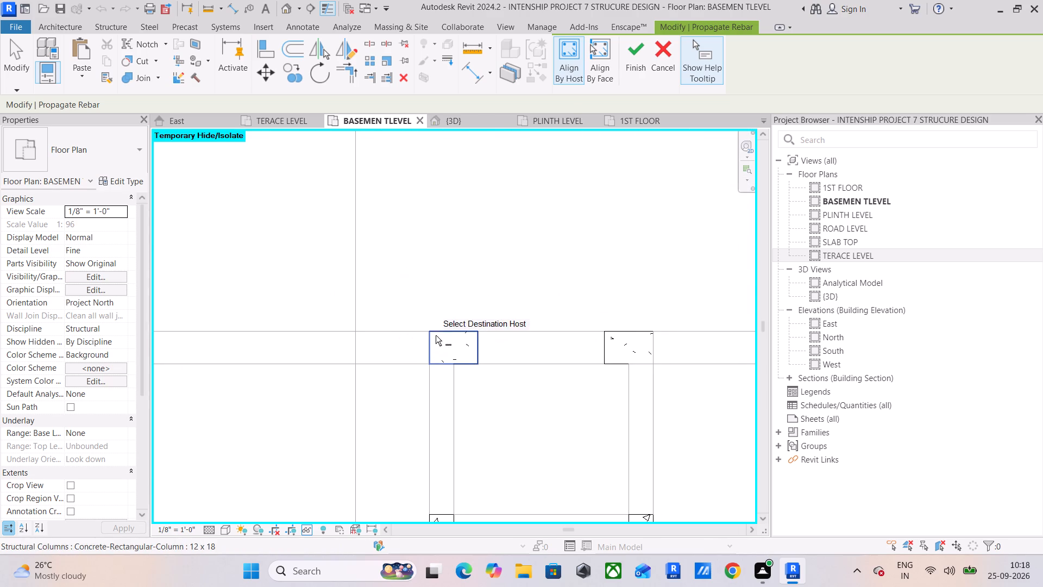
left_click(623, 334)
scroll(626, 375, "down", 4)
middle_click_drag(633, 374, 231, 368)
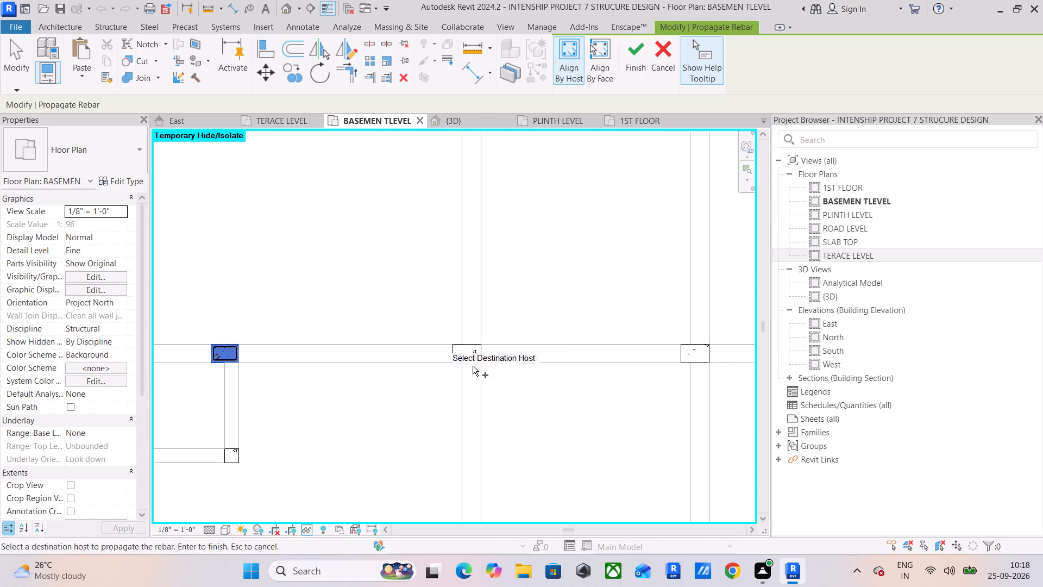
left_click(464, 345)
left_click(691, 347)
Add the five 12 x 18 columns along the second row from the top, from the rightmost one leftward, as destination hosts.
middle_click_drag(683, 359, 379, 355)
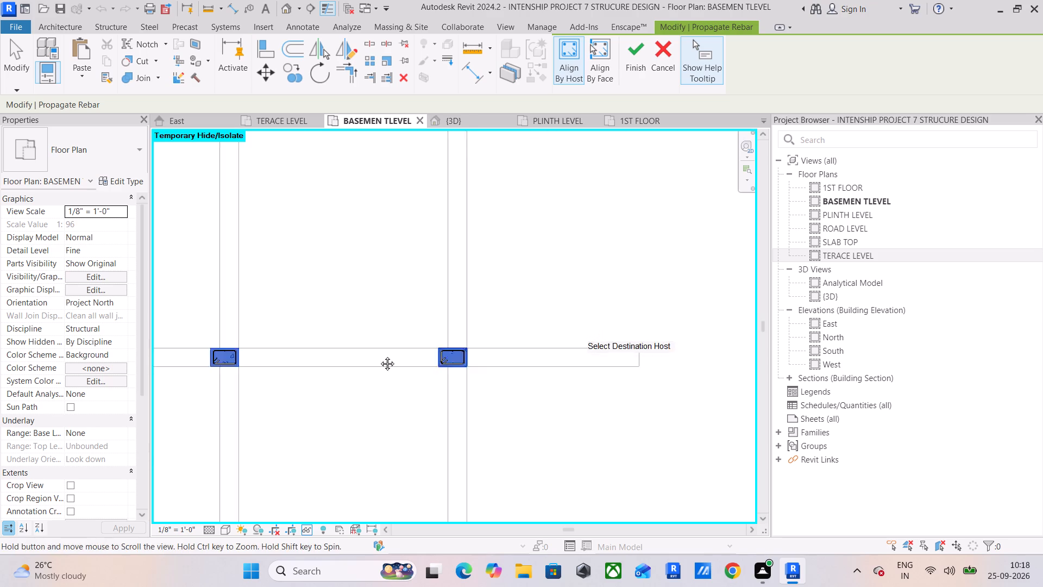
middle_click_drag(379, 355, 368, 355)
scroll(379, 349, "down", 5)
middle_click_drag(380, 342, 455, 472)
scroll(457, 342, "up", 10)
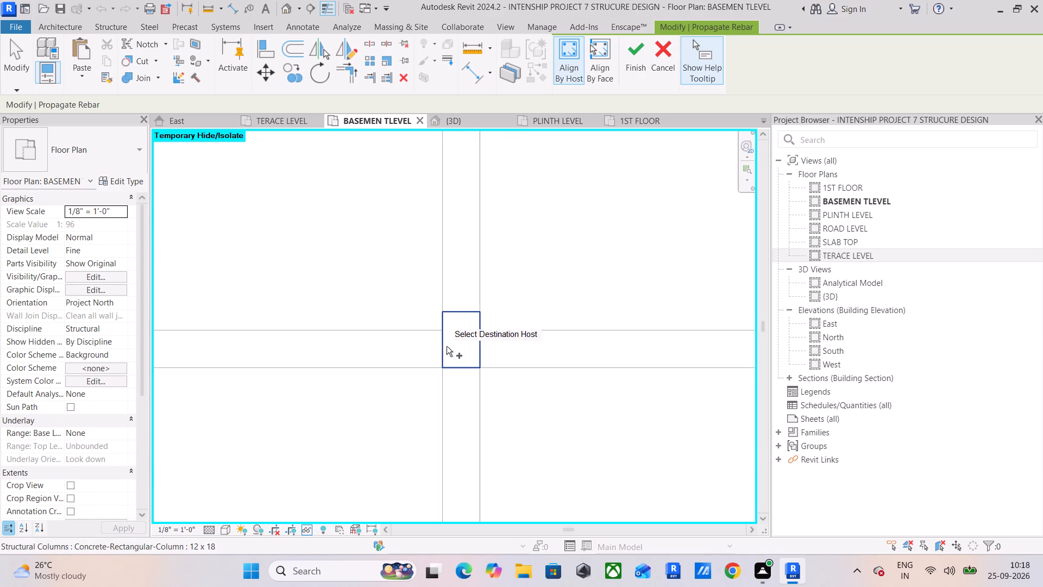
left_click(439, 349)
scroll(348, 347, "down", 4)
middle_click_drag(348, 347, 644, 345)
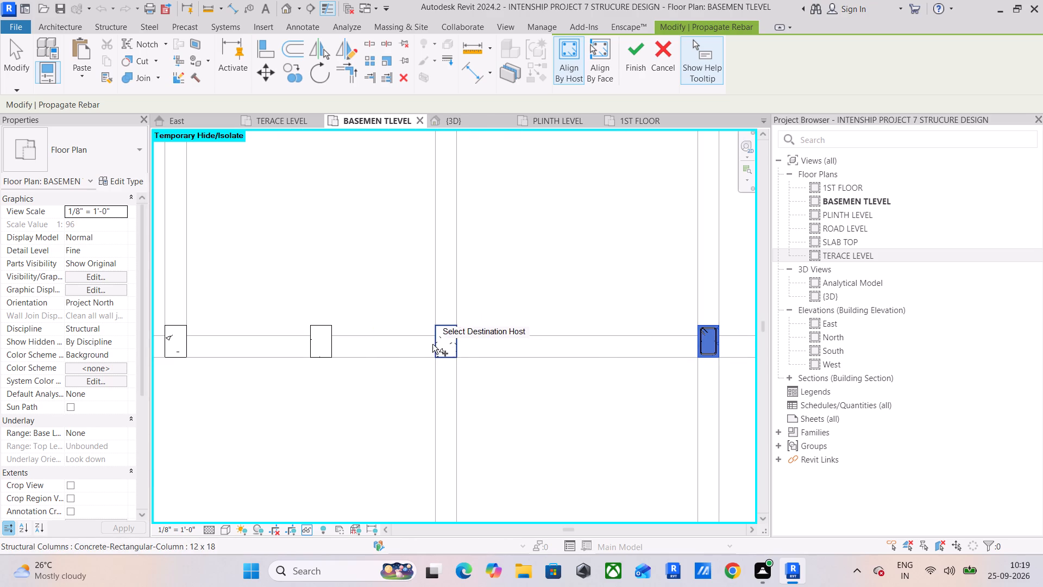
left_click(432, 344)
left_click(309, 340)
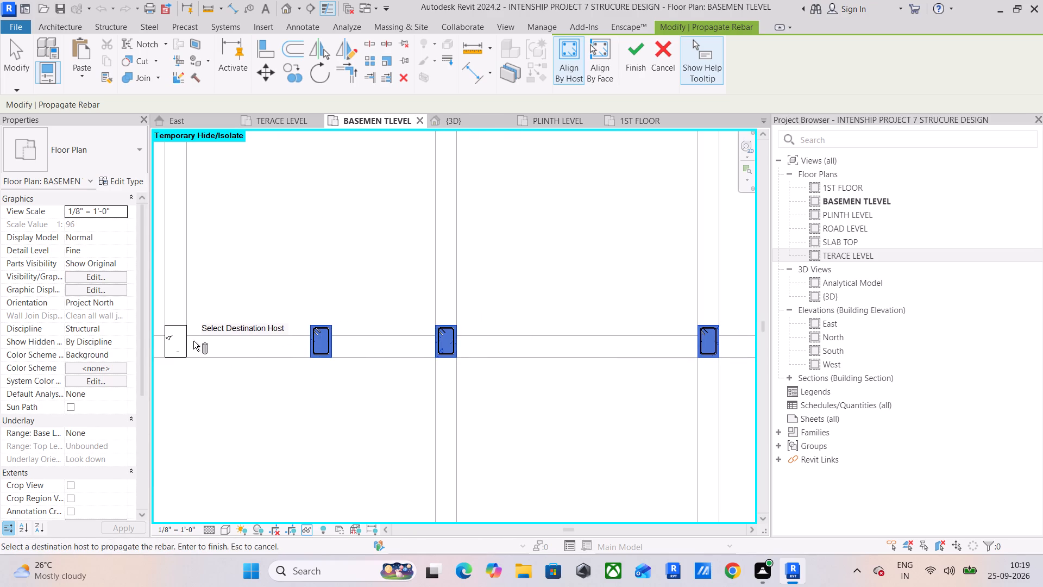
left_click(190, 345)
middle_click_drag(208, 351, 701, 362)
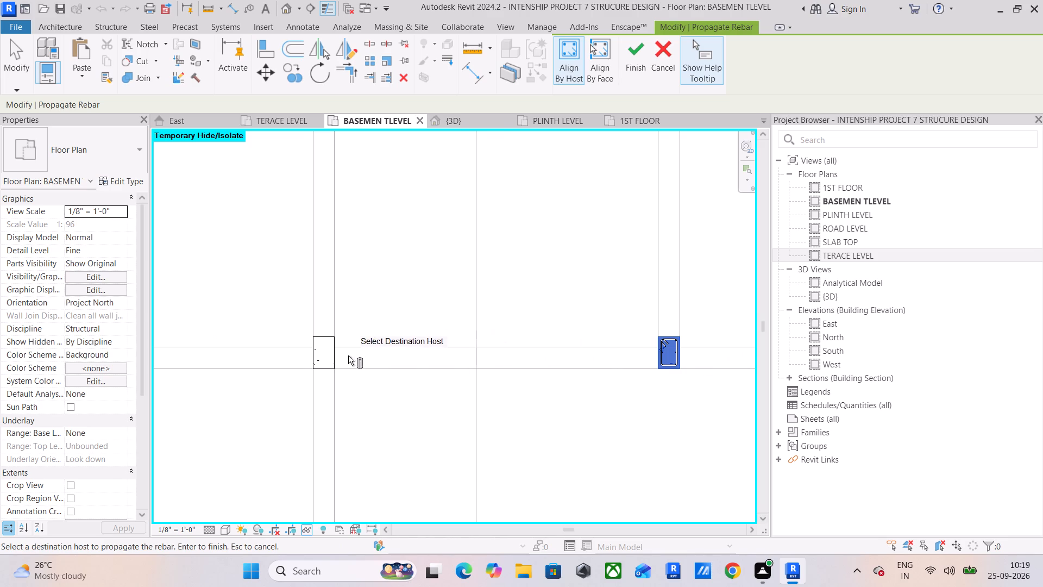
left_click(332, 357)
Add the four 12 x 18 columns along the topmost row, from the leftmost one rightward, as destination hosts.
scroll(332, 355, "down", 1)
middle_click_drag(332, 355, 430, 549)
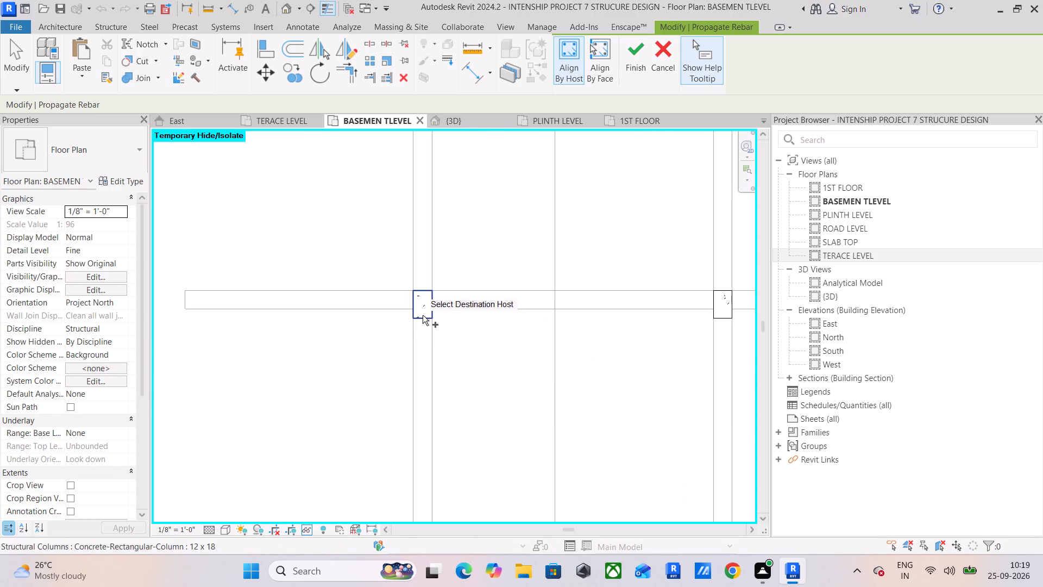
left_click(423, 315)
middle_click_drag(603, 327, 416, 386)
scroll(528, 374, "up", 4)
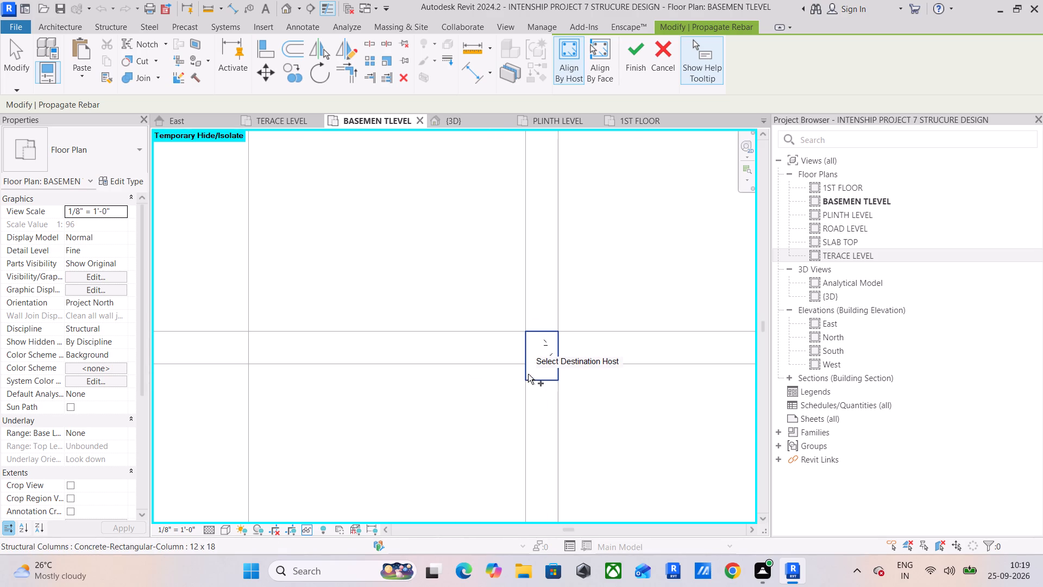
left_click(543, 382)
middle_click_drag(582, 380, 205, 380)
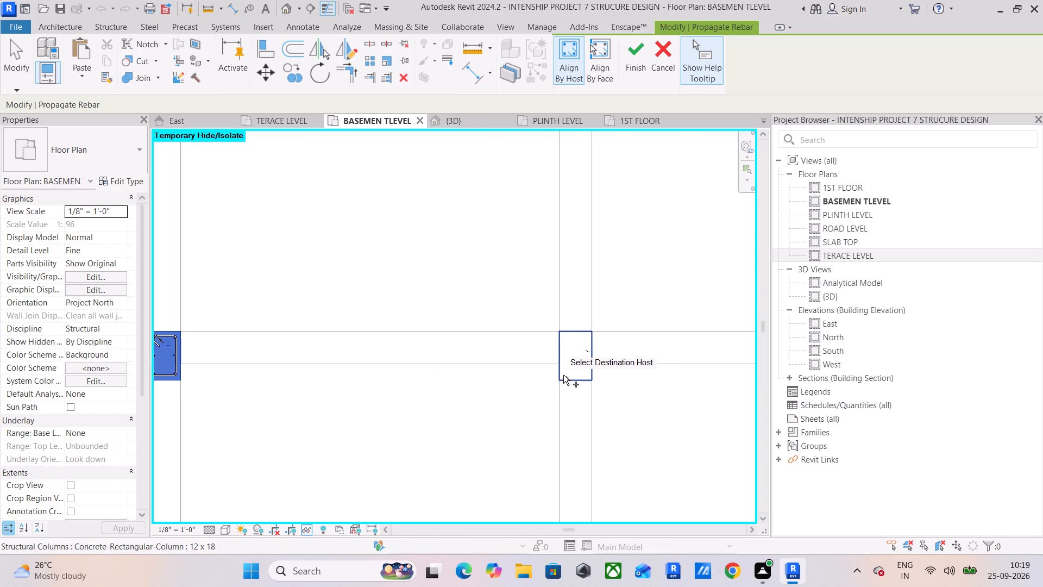
left_click(566, 377)
scroll(611, 365, "down", 3)
middle_click_drag(382, 382, 296, 376)
scroll(587, 372, "down", 3)
middle_click_drag(599, 382, 424, 389)
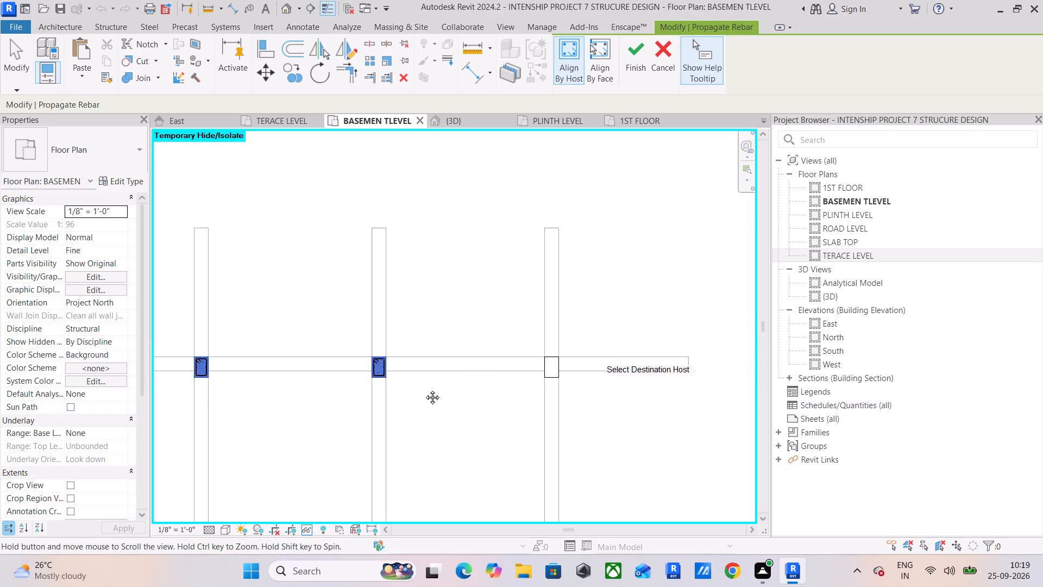
middle_click_drag(424, 389, 367, 378)
left_click(477, 368)
scroll(405, 359, "down", 4)
middle_click_drag(405, 359, 431, 363)
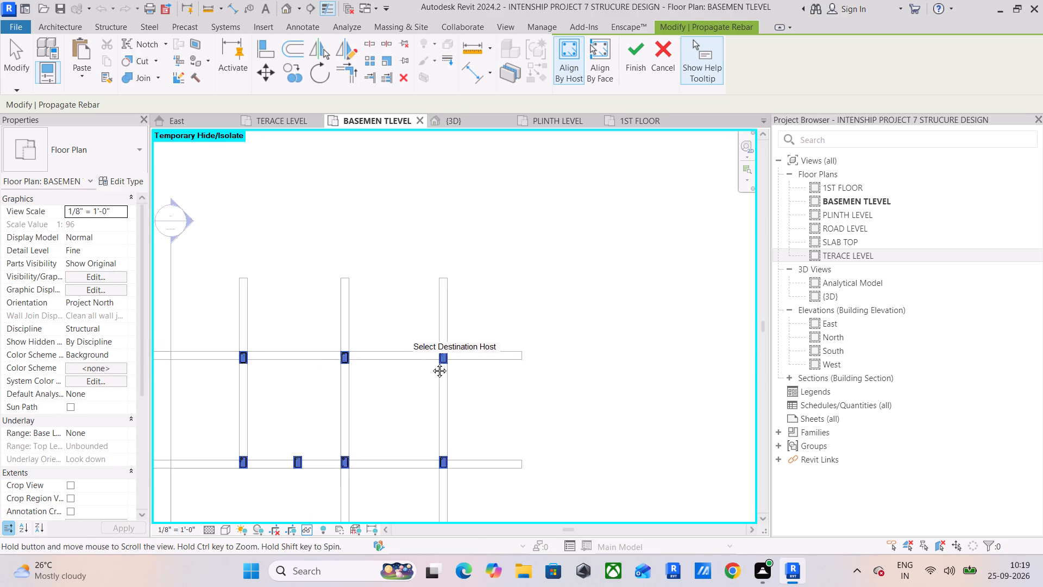
middle_click_drag(431, 363, 520, 350)
scroll(443, 392, "down", 3)
middle_click_drag(444, 392, 486, 338)
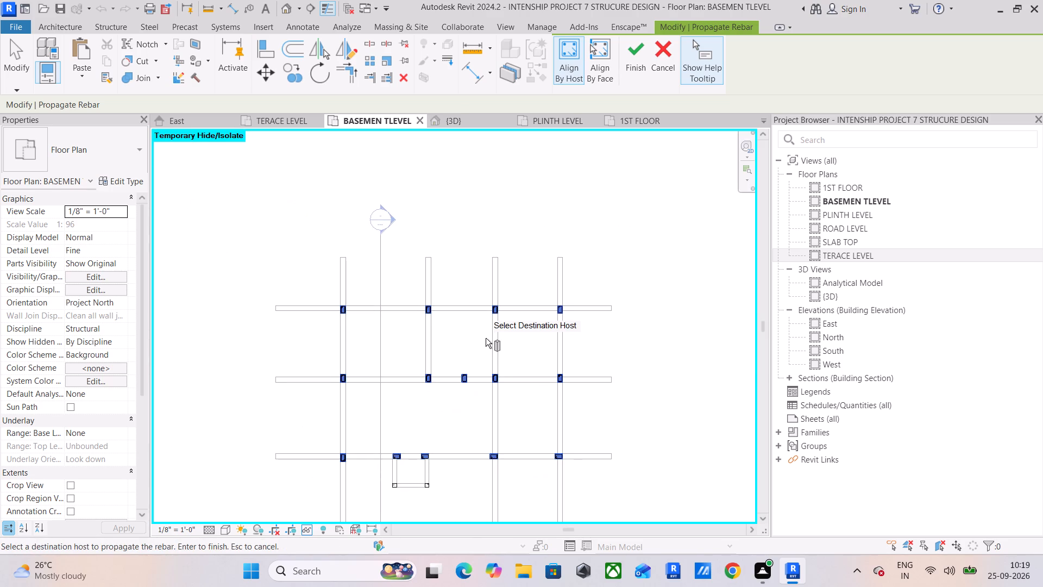
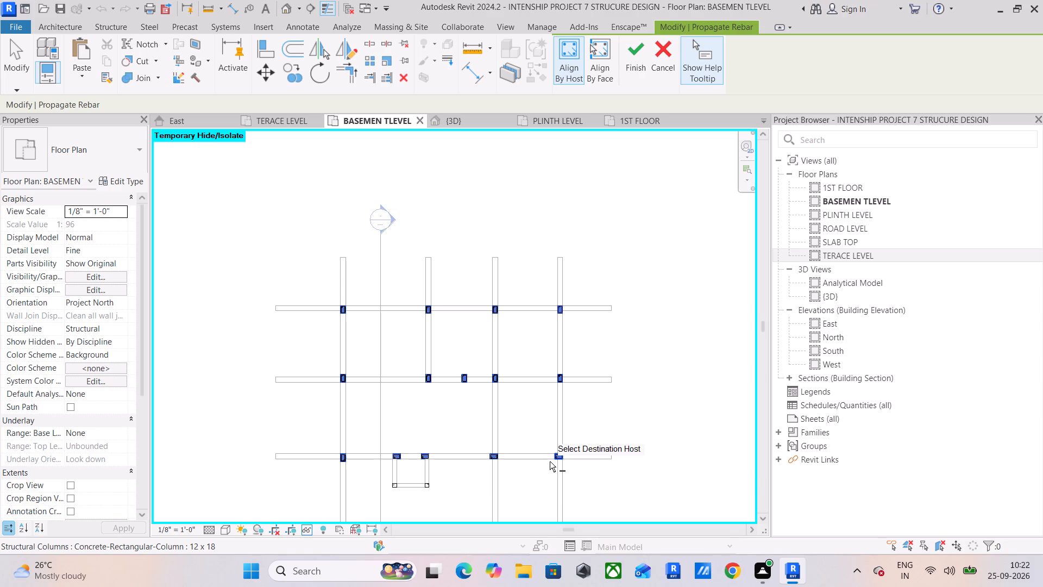
Propagate the rebar, aligned by host, to the destination concrete columns in the basement level floor plan.
middle_click_drag(524, 417, 557, 383)
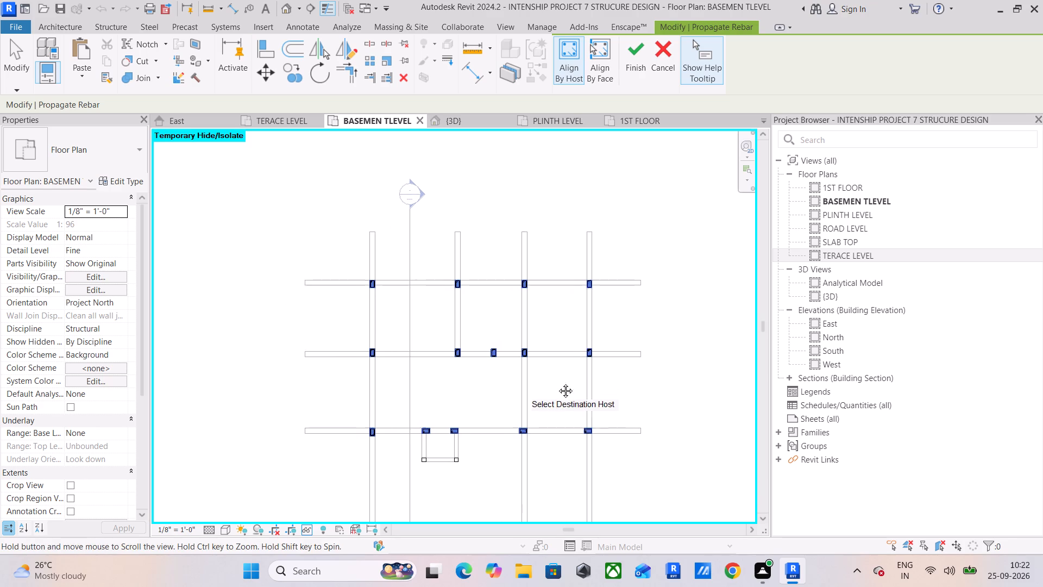
middle_click_drag(557, 383, 573, 342)
scroll(573, 342, "up", 1)
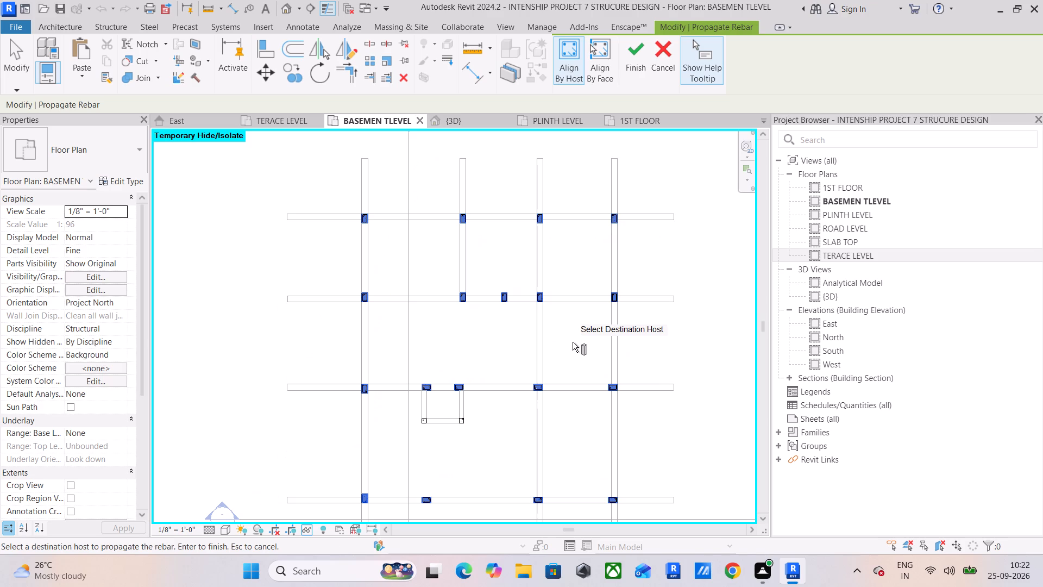
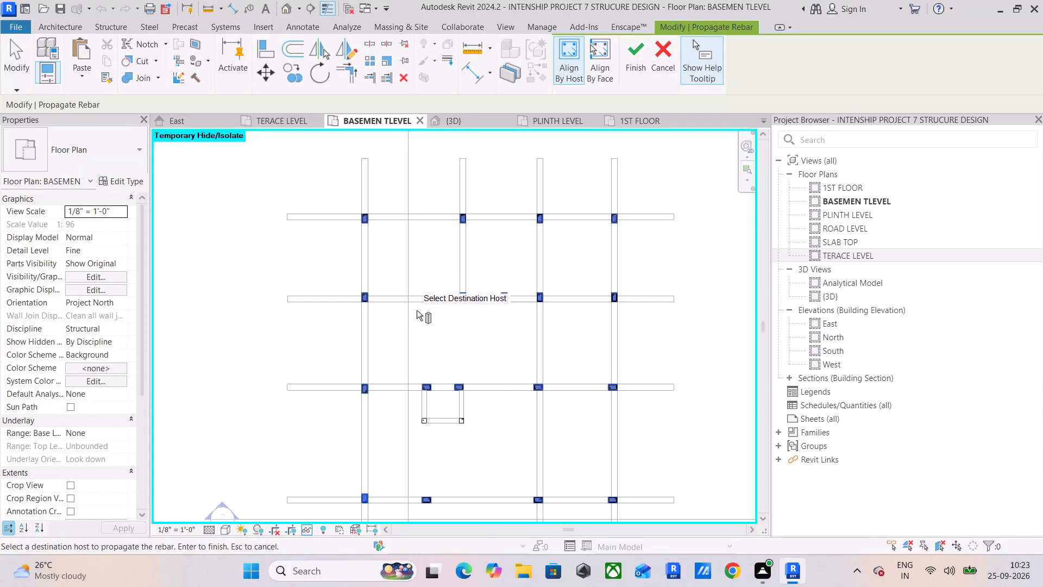
Finish propagating the rebar to the selected destination columns and leave the rebar placement command.
middle_click_drag(464, 352, 495, 292)
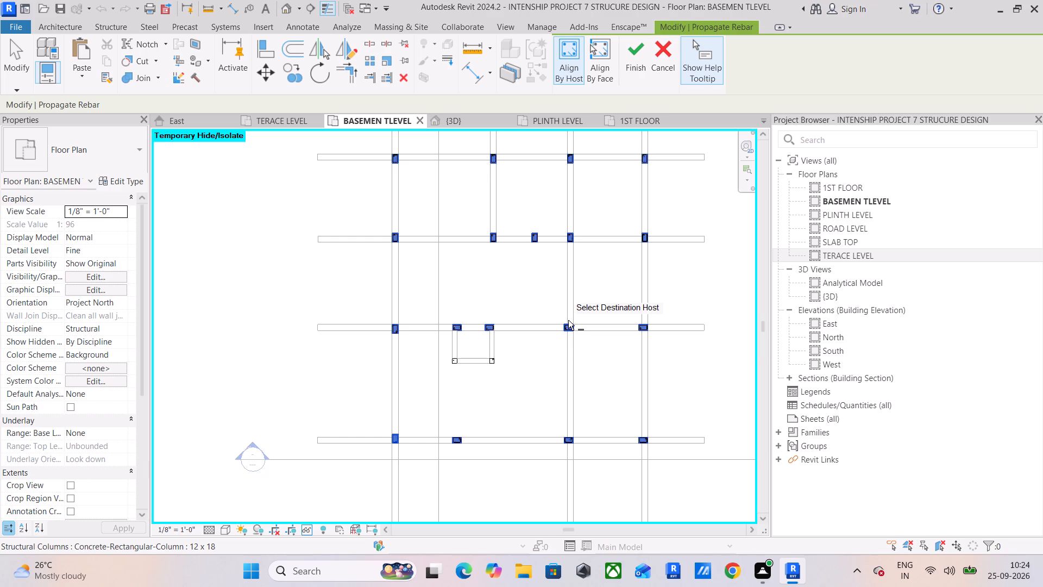
middle_click_drag(437, 217, 487, 239)
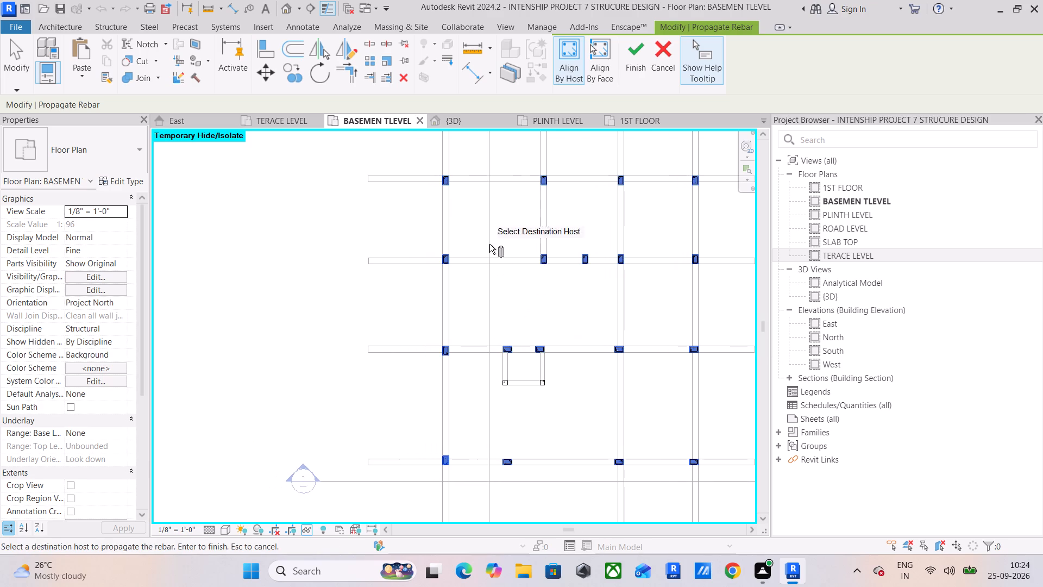
left_click(642, 60)
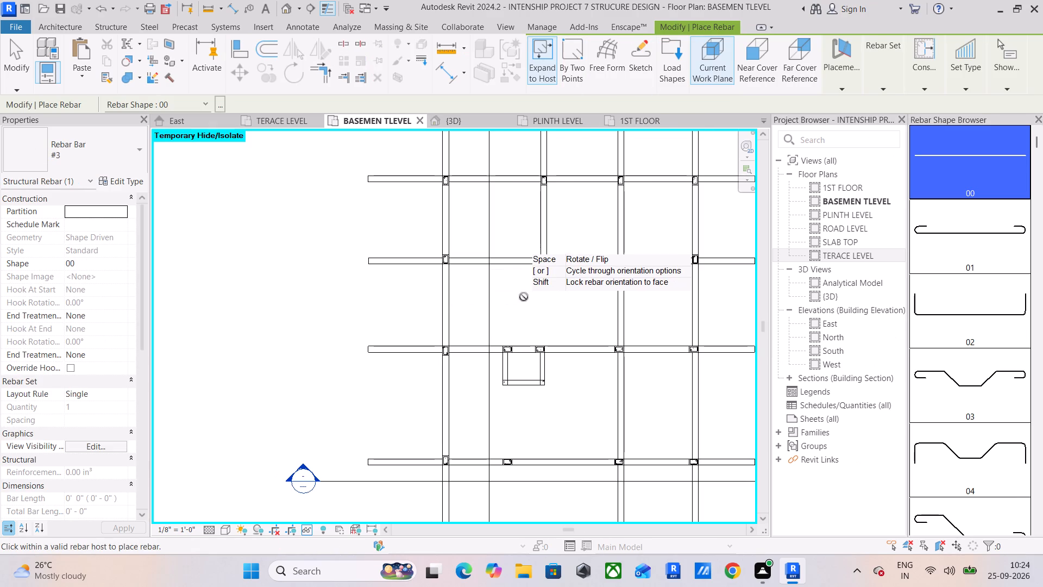
scroll(438, 274, "up", 10)
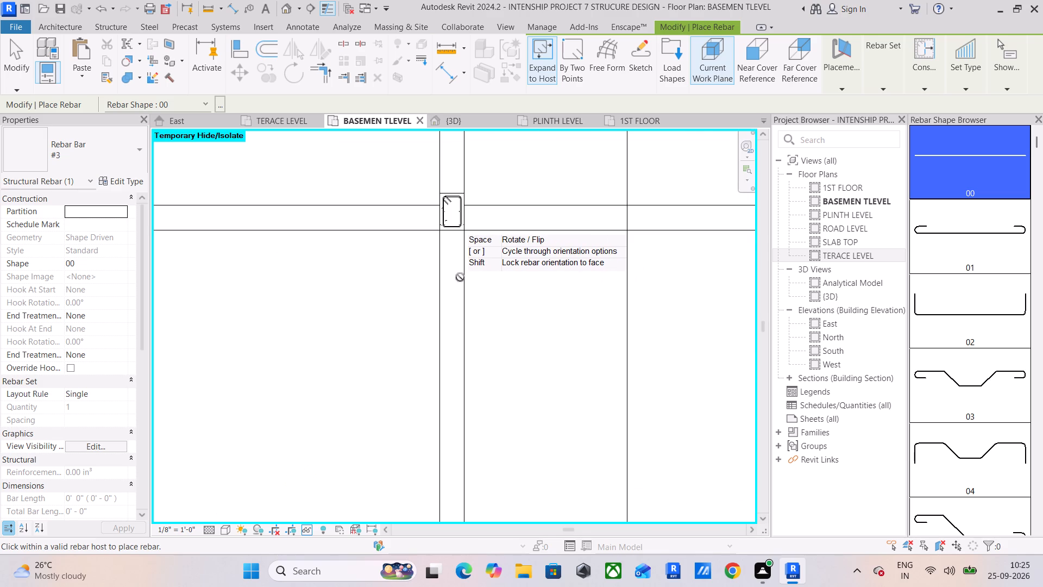
key("Escape")
key("Escape")
key("Escape")
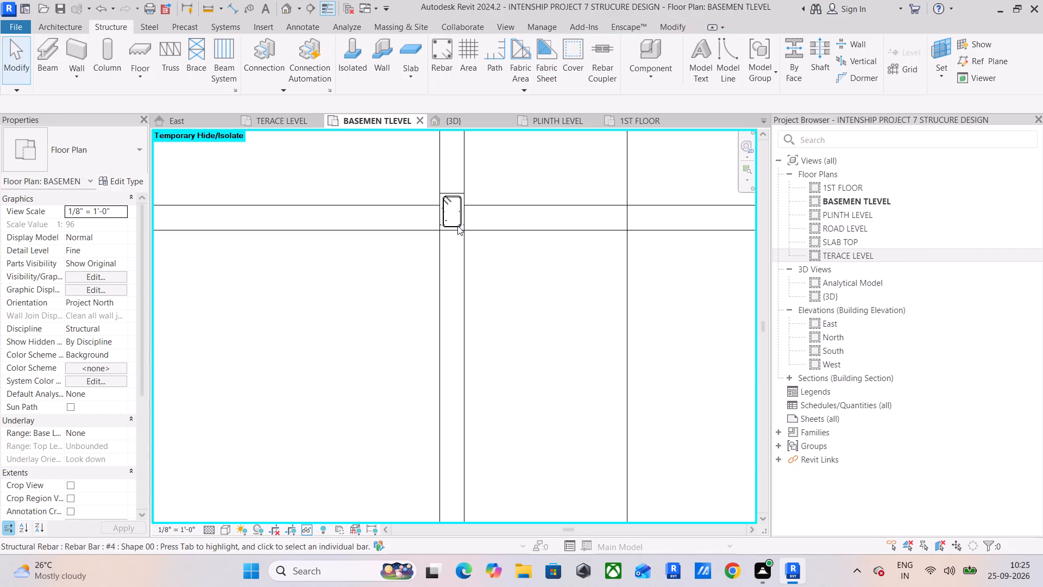
Set the T1 tie in the plan's leftmost column on the second beam line to Maximum Spacing layout at 150 mm.
scroll(457, 222, "up", 5)
left_click(455, 234)
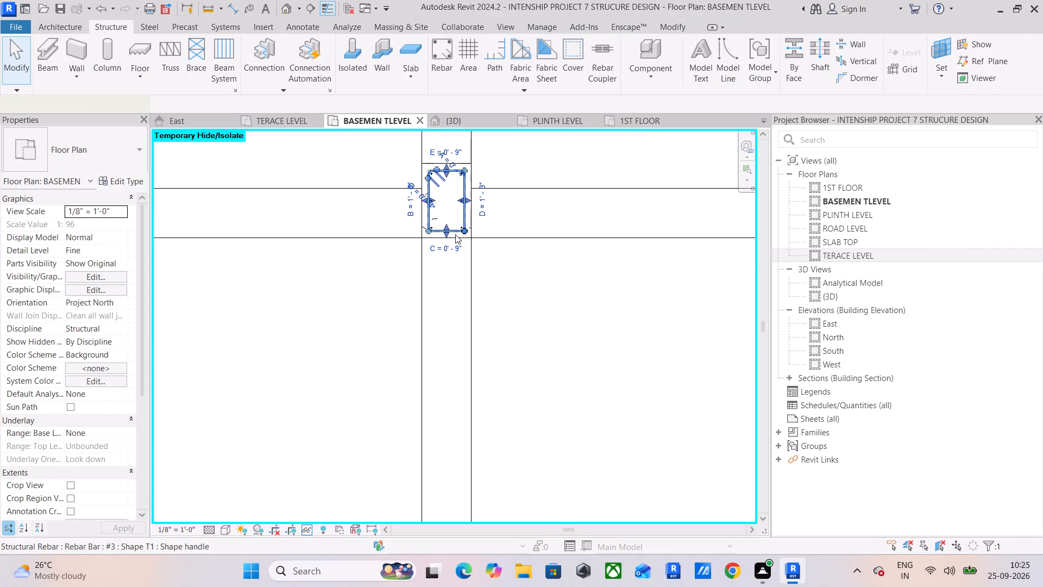
left_click(719, 51)
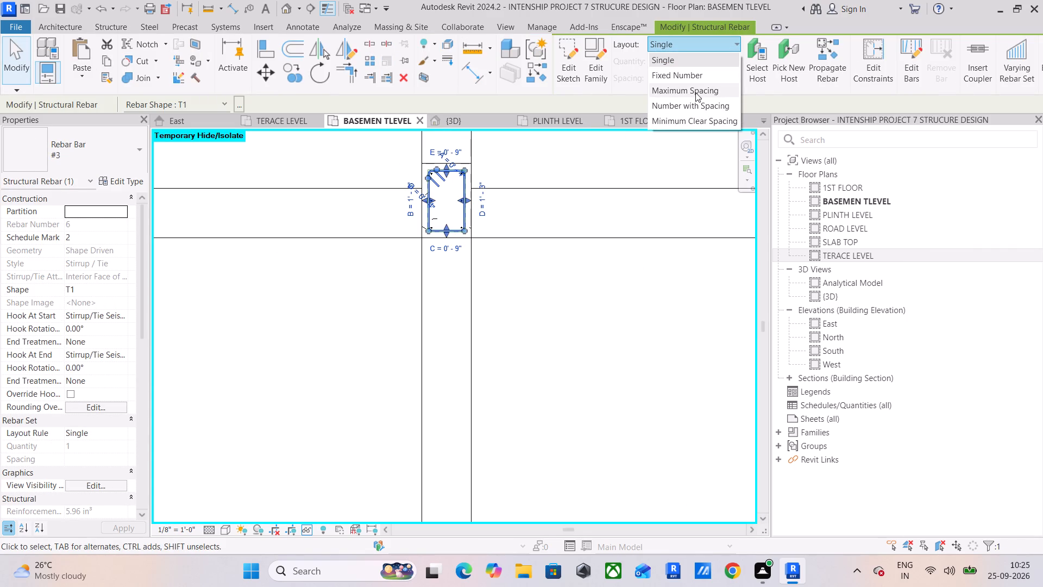
left_click(696, 90)
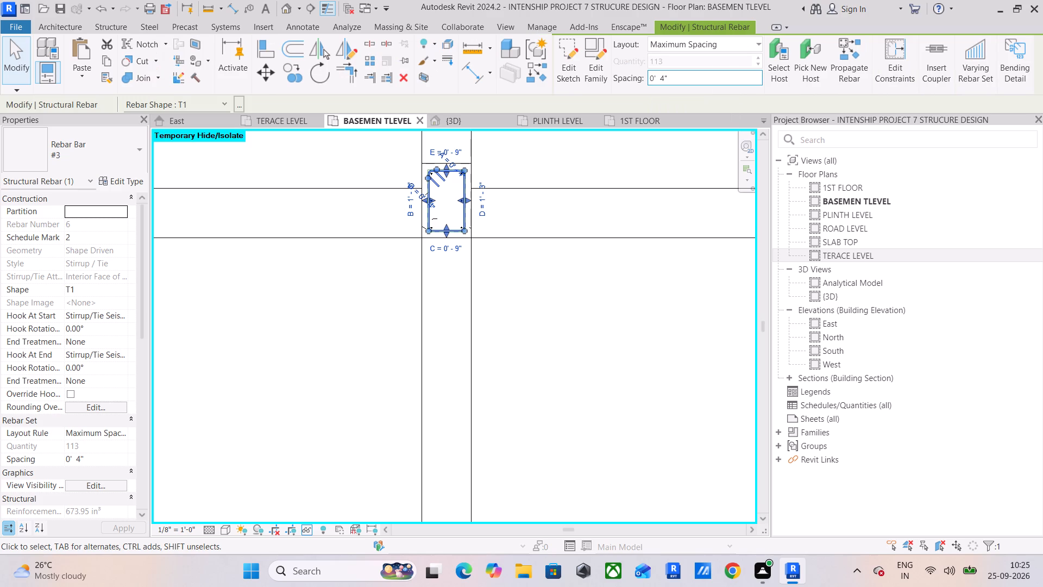
type("150")
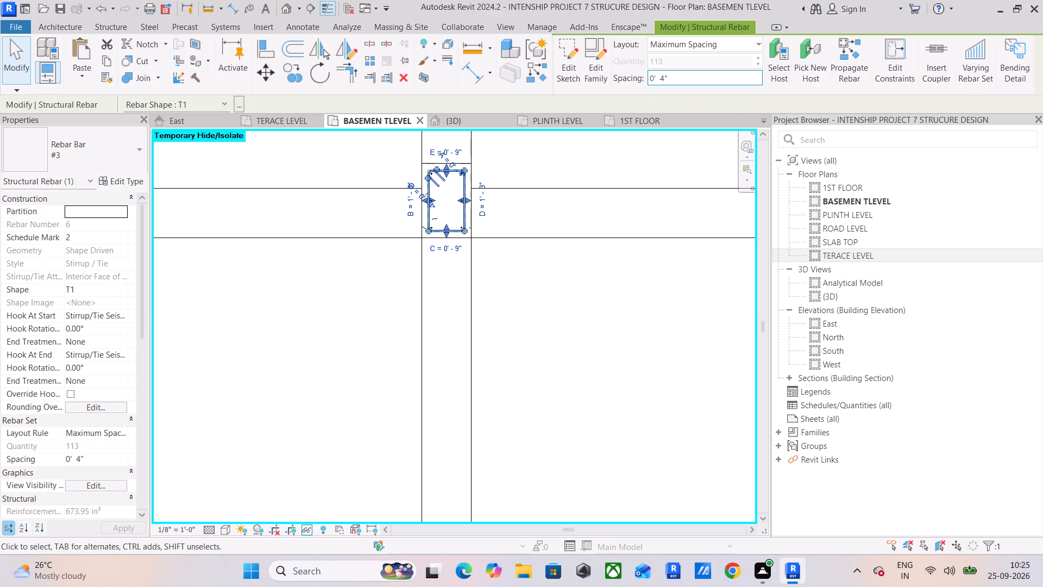
left_click(704, 76)
type("150MM")
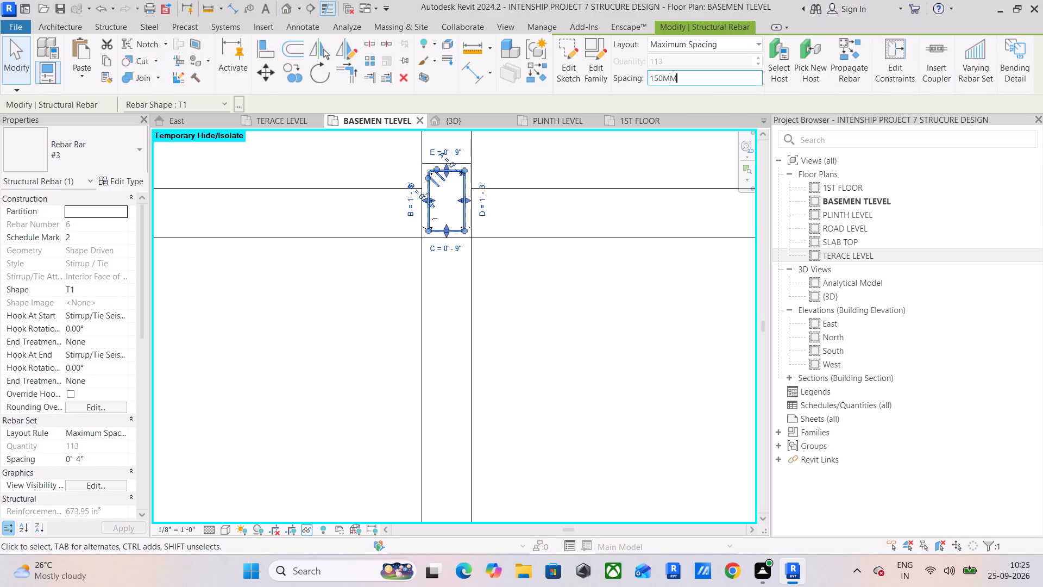
key("Return")
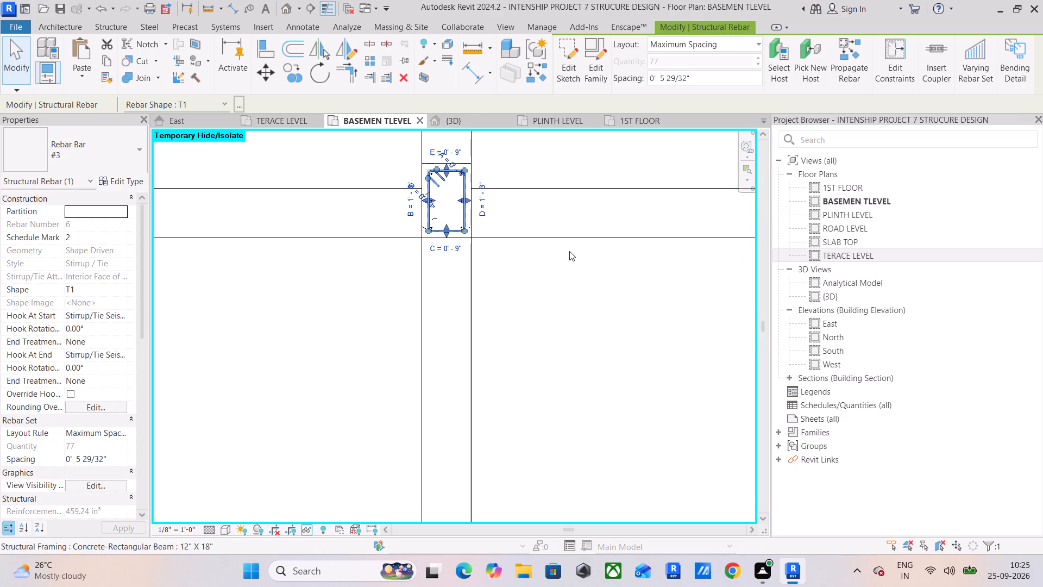
middle_click_drag(561, 268, 462, 258)
left_click(472, 272)
Set the T1 tie in the leftmost column on the third beam line to Maximum Spacing layout with 150' 0" spacing.
scroll(514, 281, "down", 6)
middle_click_drag(519, 280, 563, 158)
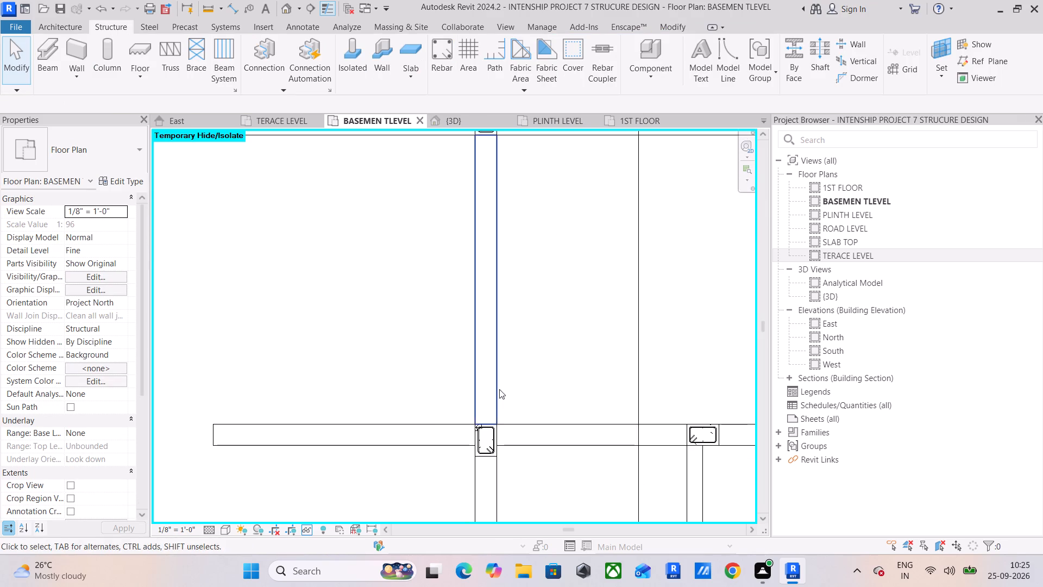
middle_click_drag(499, 389, 511, 248)
scroll(499, 389, "up", 1)
scroll(496, 279, "up", 5)
left_click(498, 303)
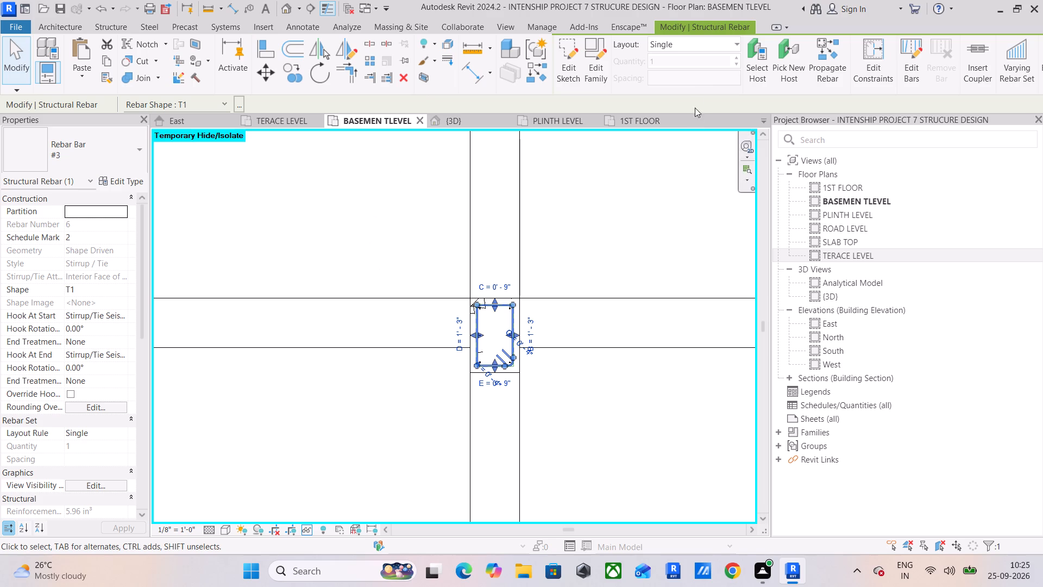
left_click(692, 48)
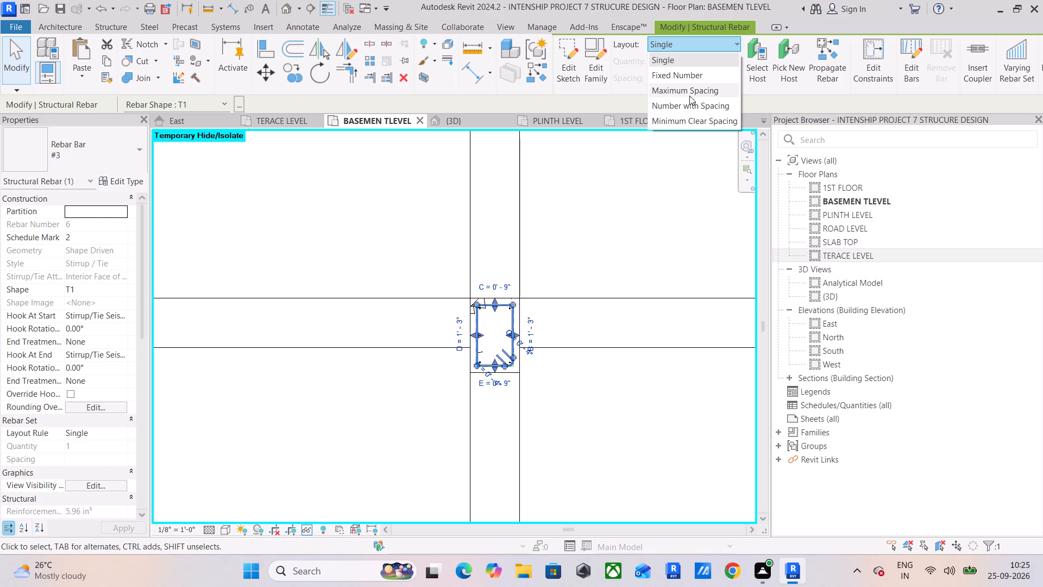
left_click(689, 96)
left_click(673, 78)
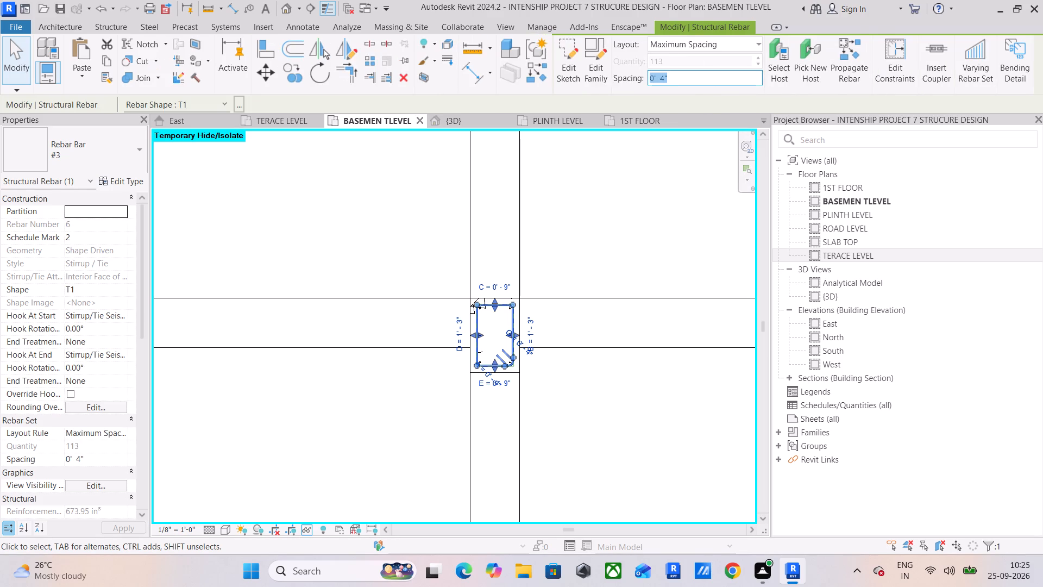
type("150")
key("Return")
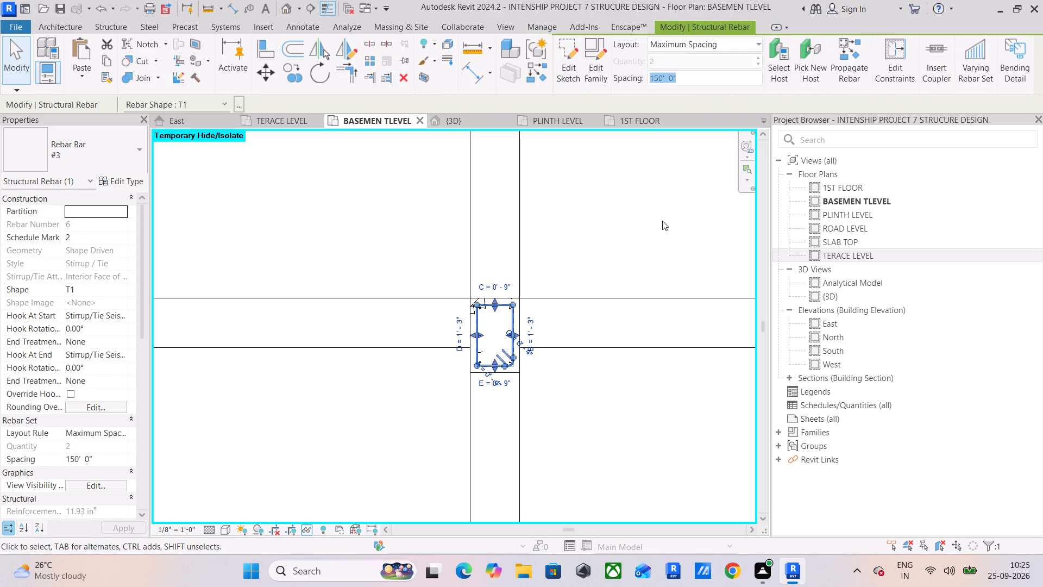
left_click(632, 218)
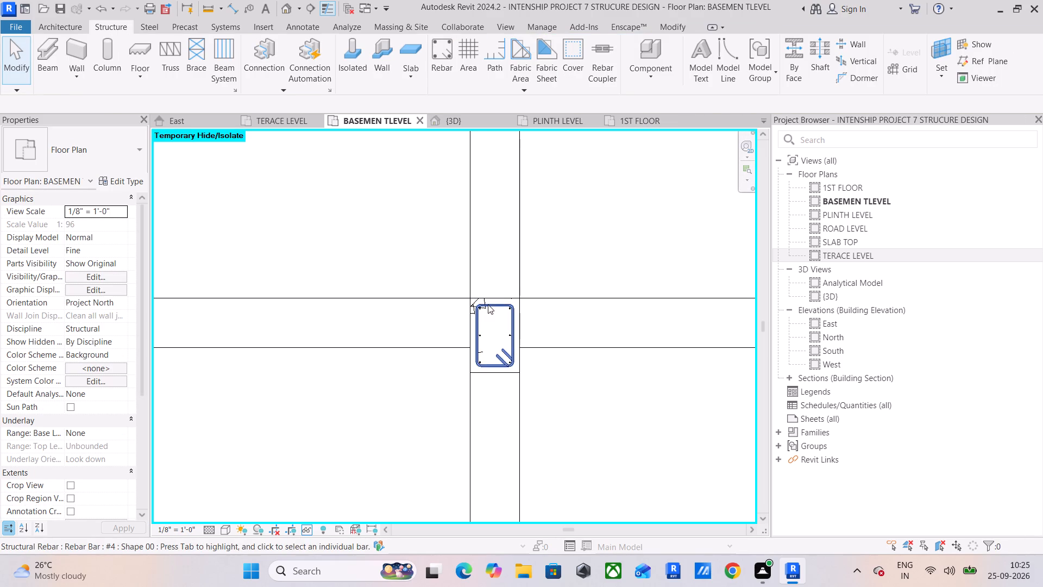
Set the spacing of the same column's T1 tie to 150 mm.
left_click(488, 304)
left_click(696, 81)
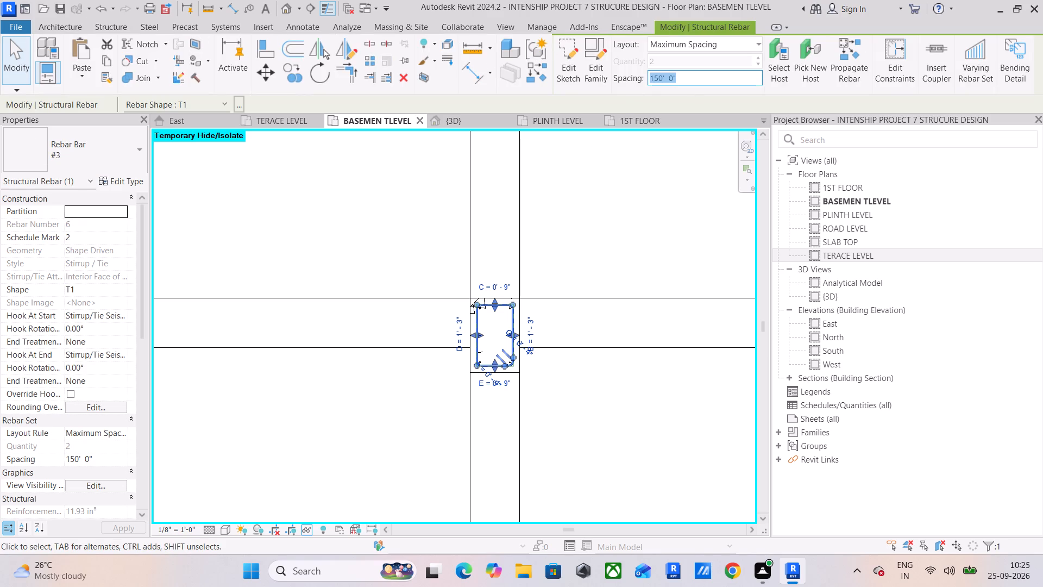
type("150MM")
key("Return")
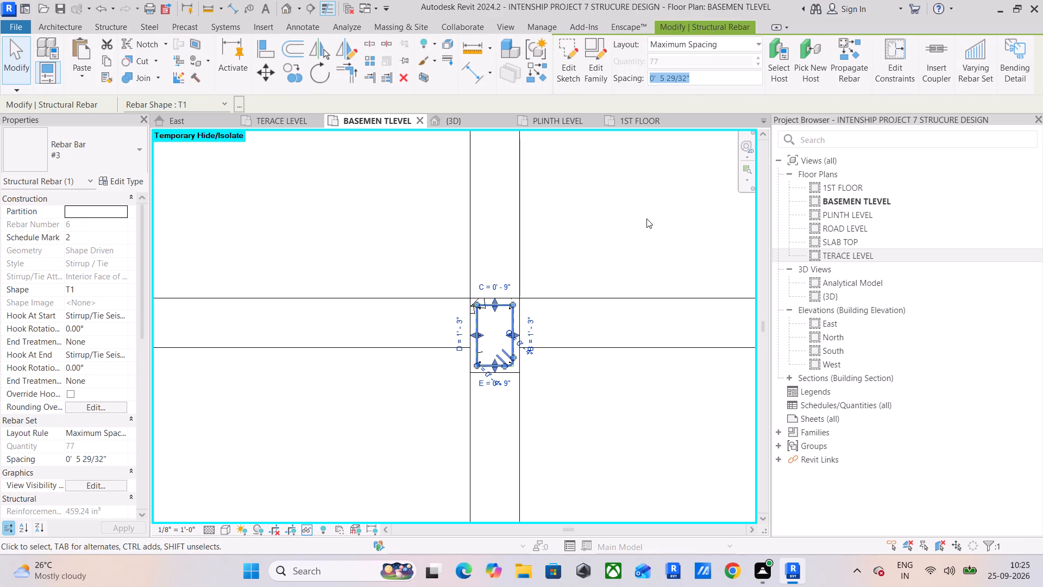
left_click(633, 201)
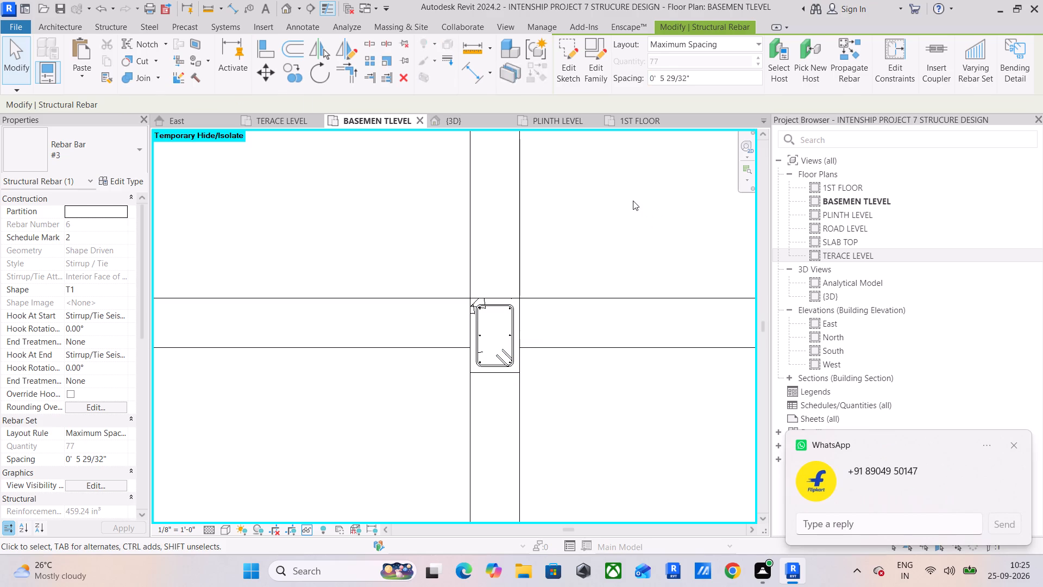
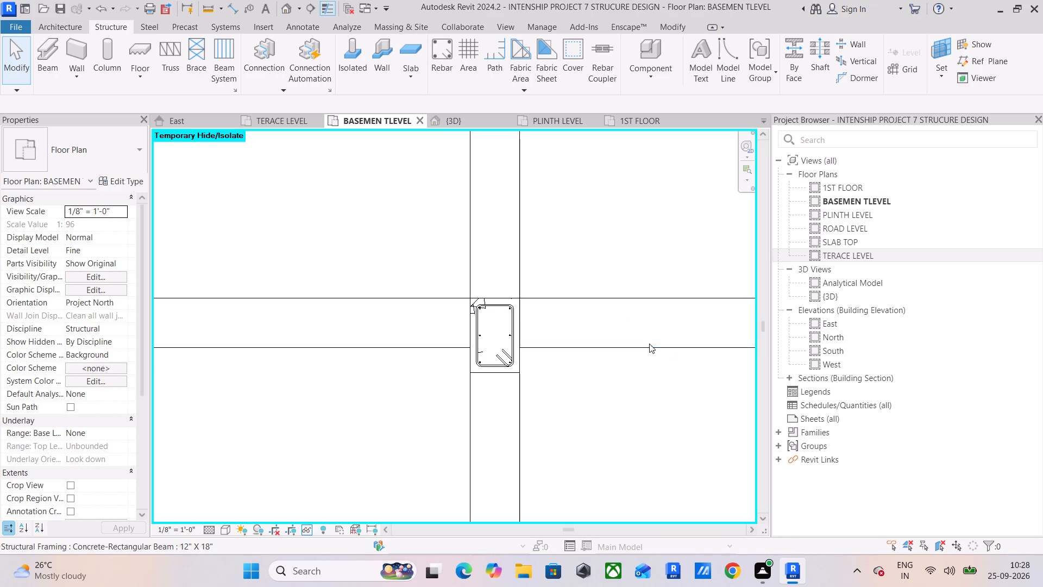
Set the T1 tie in the second column from the left on the third beam line to Maximum Spacing layout at 150 mm.
middle_click_drag(551, 319, 426, 298)
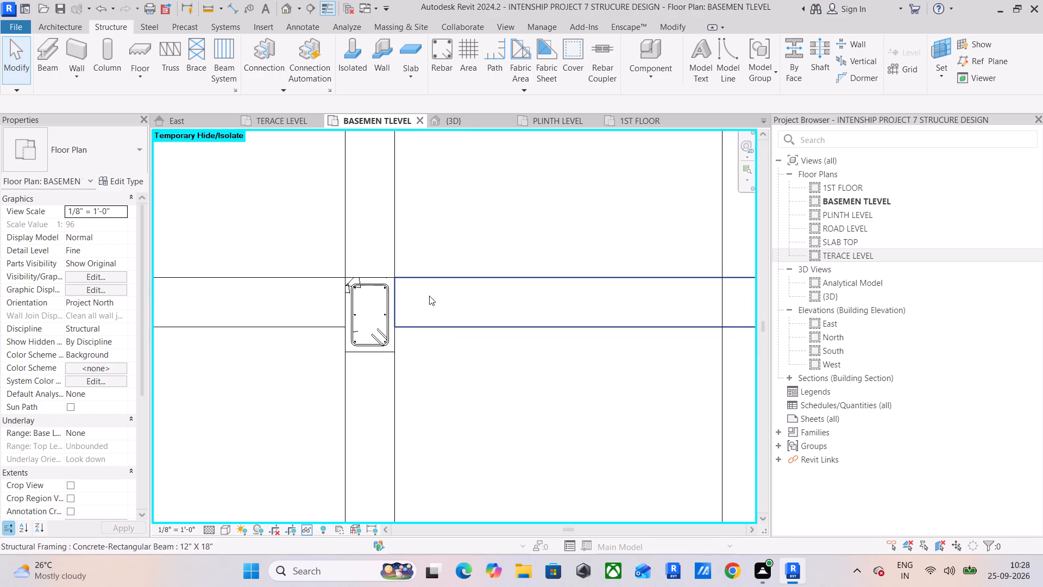
scroll(443, 293, "down", 5)
middle_click(475, 306)
scroll(597, 289, "up", 5)
middle_click_drag(696, 295, 504, 299)
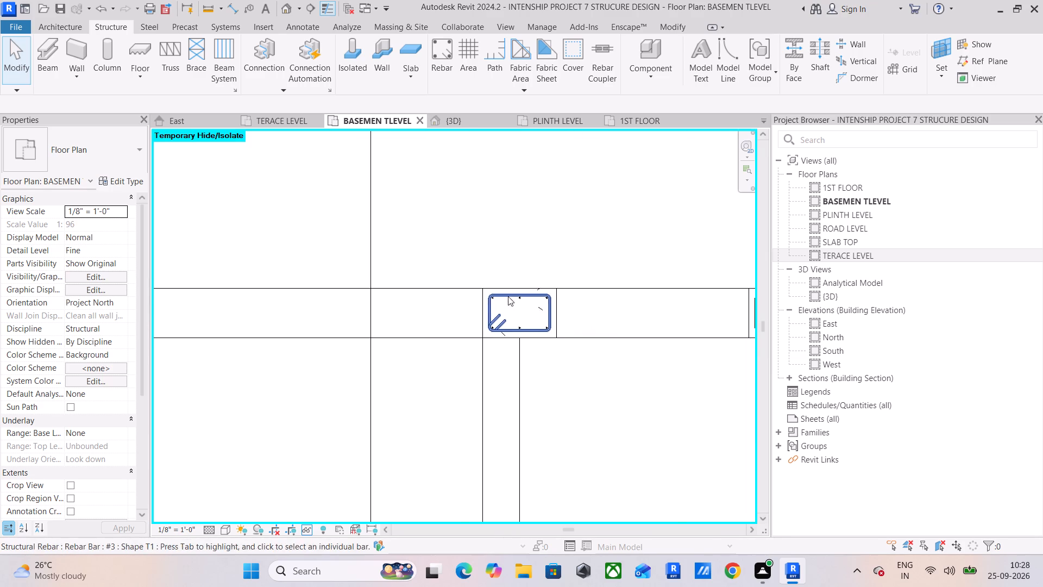
scroll(516, 288, "up", 4)
left_click(511, 298)
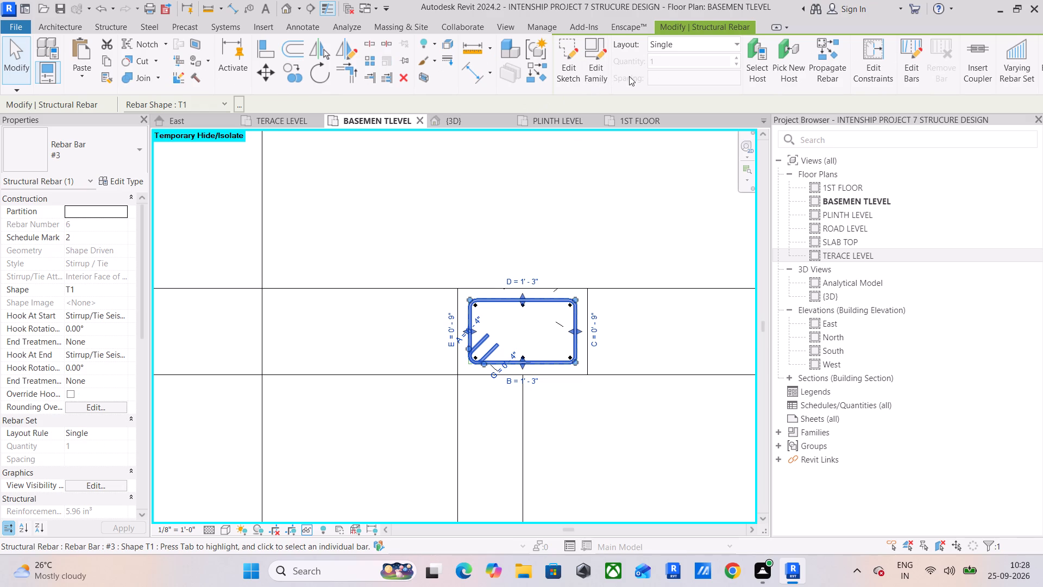
left_click(696, 41)
left_click(684, 89)
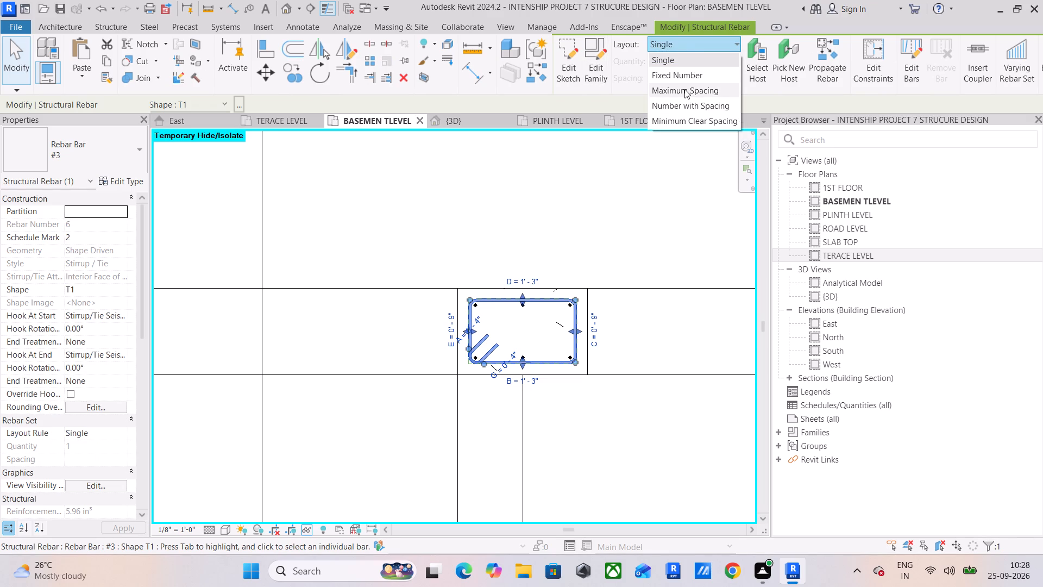
left_click(707, 73)
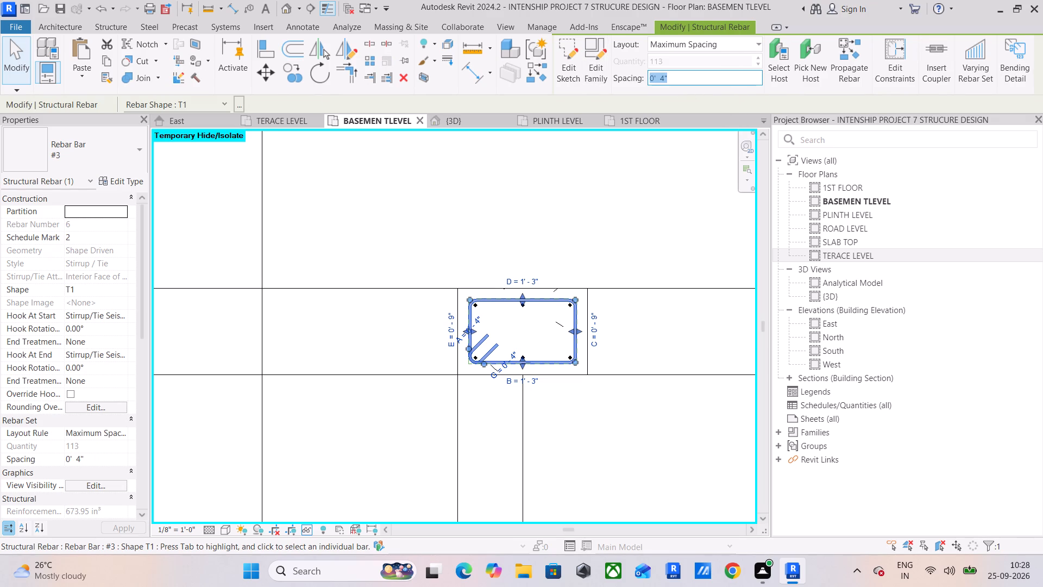
type("150MM")
key("Return")
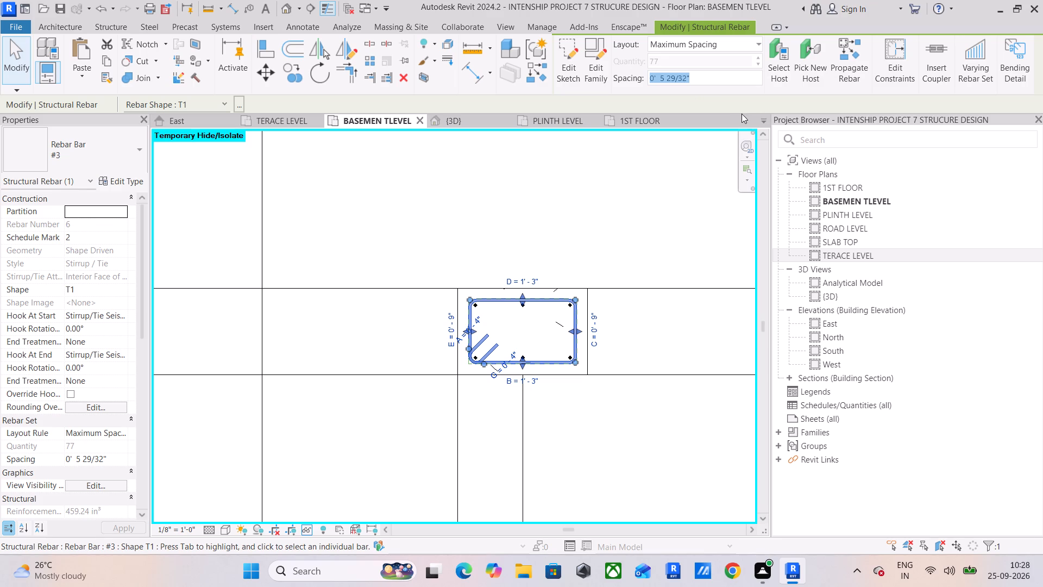
left_click(627, 213)
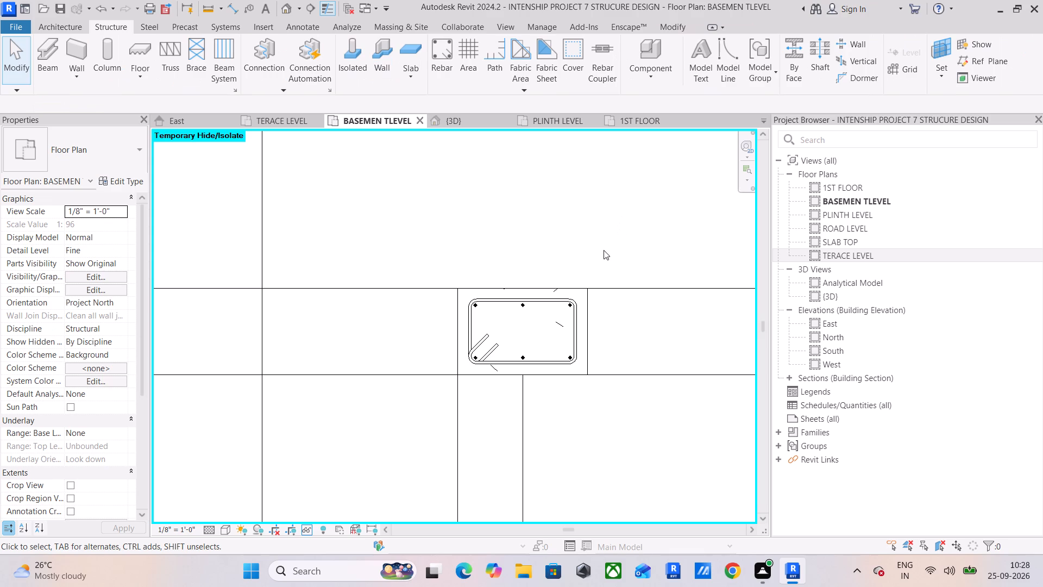
Set the T1 tie in the rightmost column on the third beam line to Maximum Spacing layout at 150 mm.
middle_click_drag(609, 226, 402, 218)
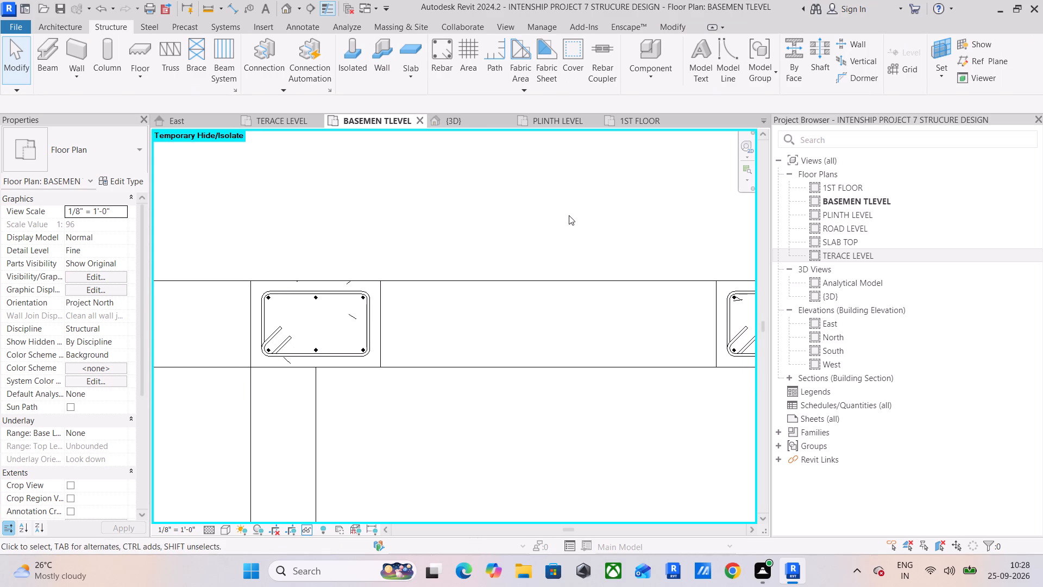
scroll(569, 215, "down", 2)
middle_click_drag(569, 218, 379, 229)
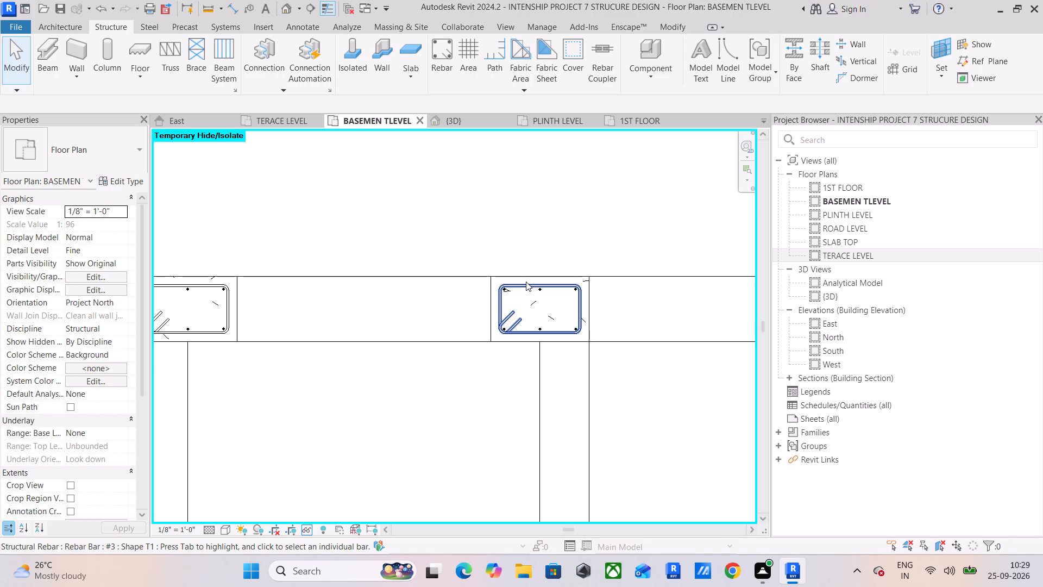
scroll(559, 258, "down", 6)
middle_click_drag(607, 261, 265, 261)
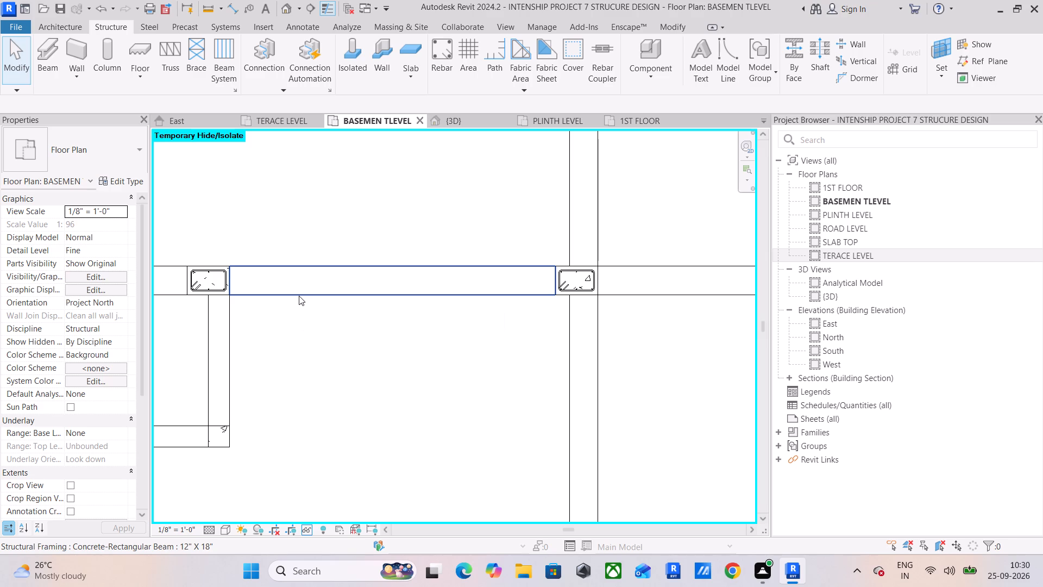
scroll(394, 244, "down", 3)
middle_click_drag(436, 259, 259, 254)
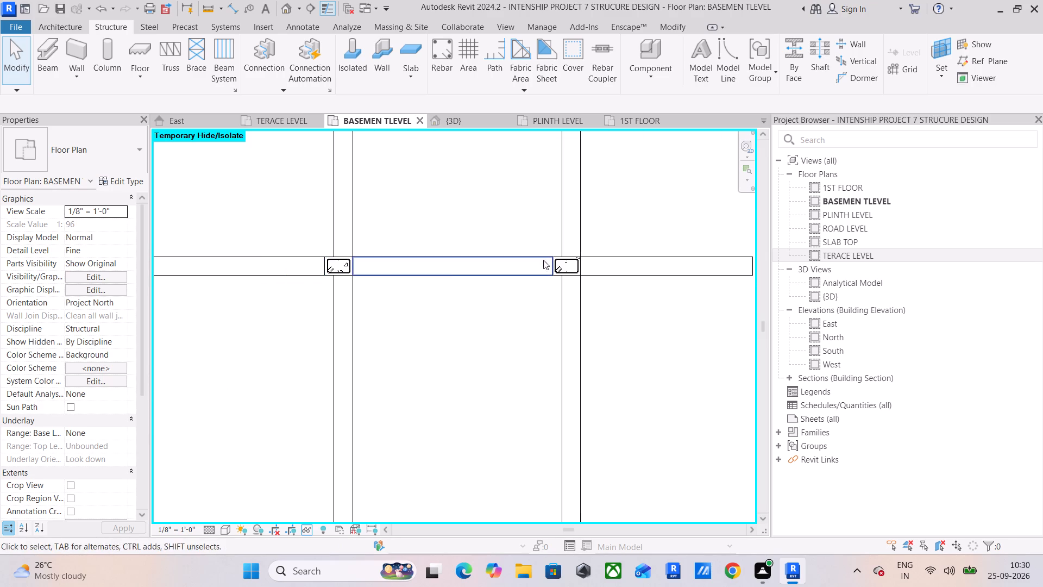
scroll(571, 260, "up", 8)
left_click(555, 259)
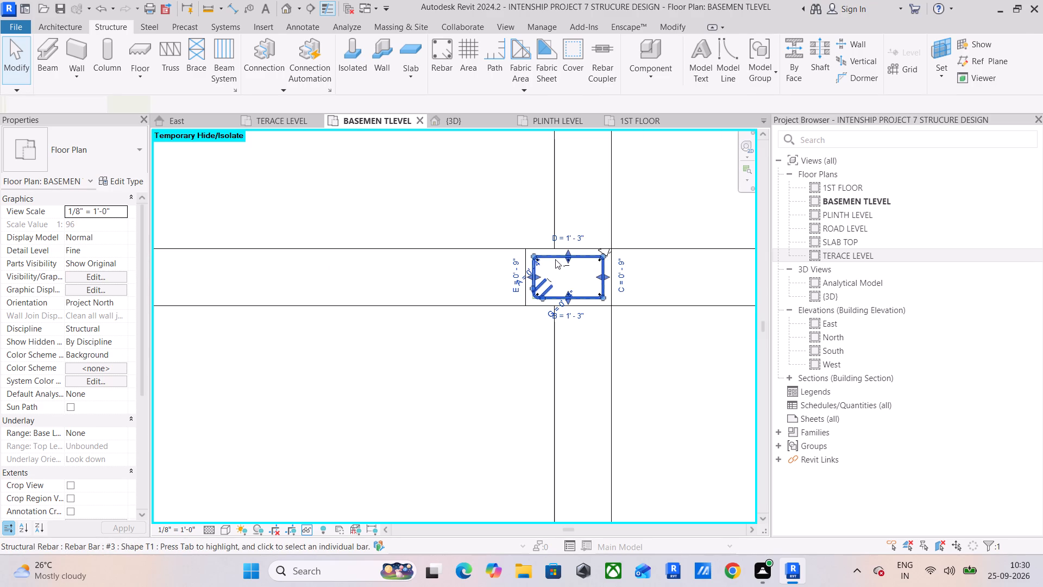
left_click(680, 49)
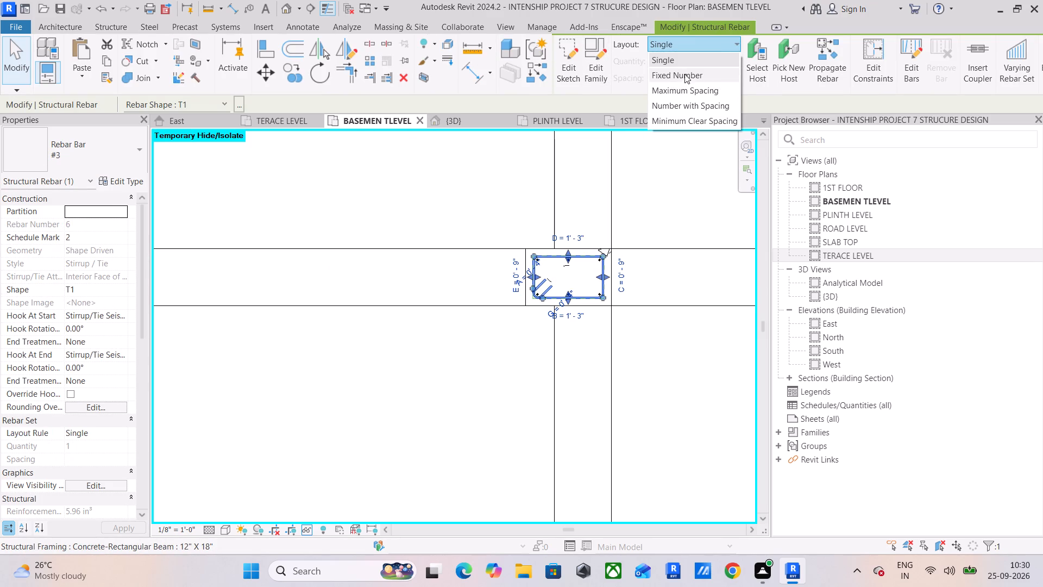
left_click(684, 89)
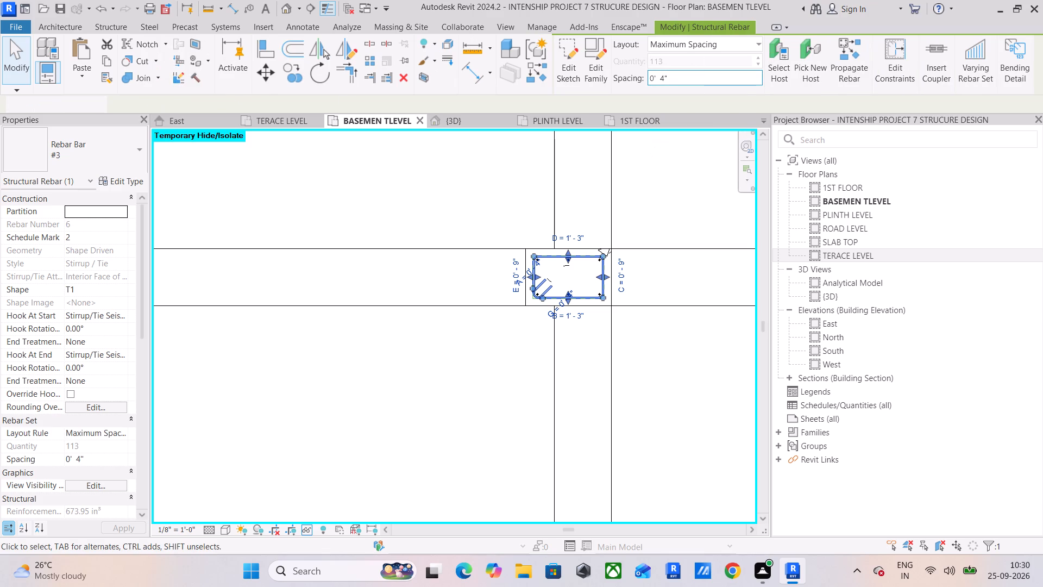
left_click(683, 76)
type("150")
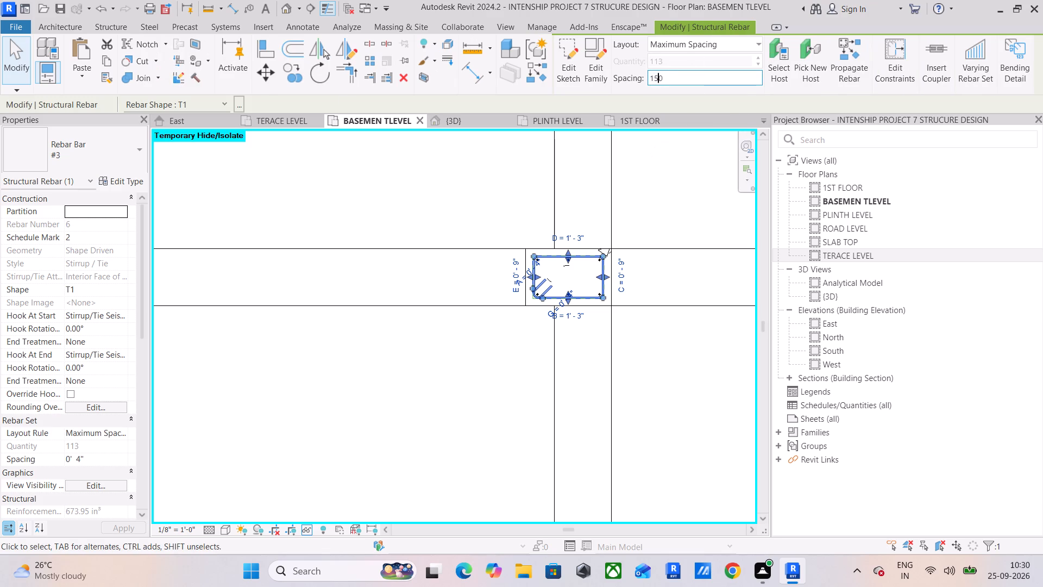
type("MM")
key("Return")
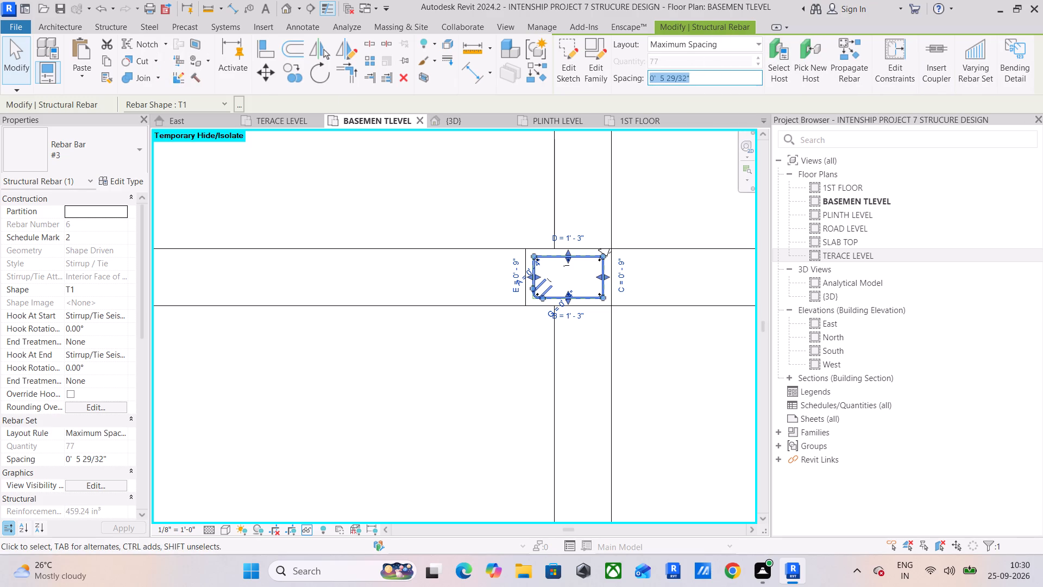
left_click(666, 167)
Set the T1 tie in the second column from the right on the next beam line down to Maximum Spacing layout at 150 mm.
scroll(662, 179, "down", 3)
middle_click_drag(656, 189, 561, 204)
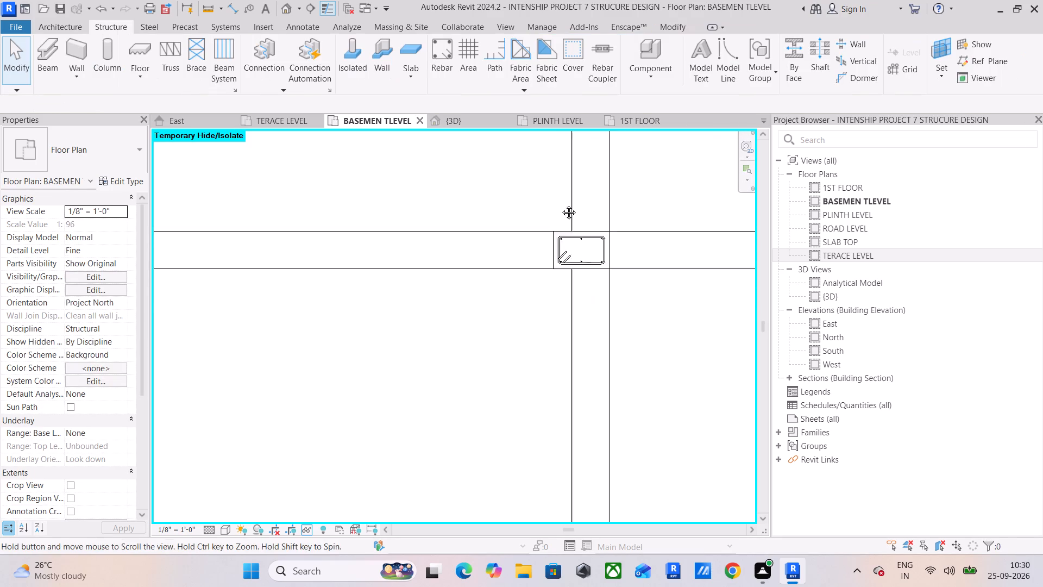
middle_click_drag(561, 204, 321, 182)
scroll(478, 205, "down", 5)
middle_click_drag(495, 223, 680, 255)
scroll(345, 251, "down", 4)
middle_click_drag(382, 250, 486, 199)
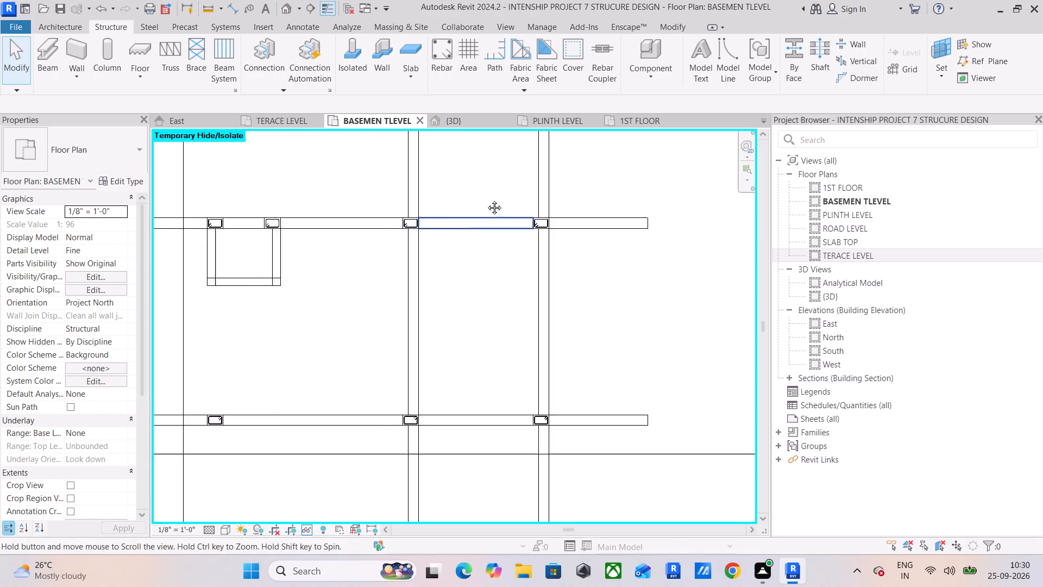
middle_click_drag(486, 199, 495, 195)
middle_click_drag(458, 273, 454, 206)
scroll(428, 305, "up", 6)
middle_click_drag(461, 319, 467, 303)
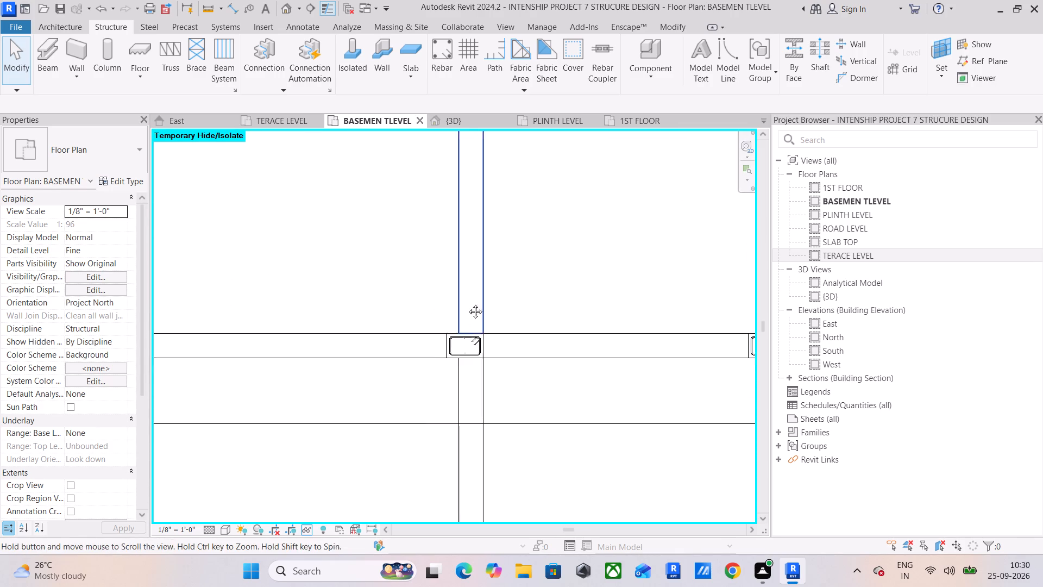
middle_click_drag(467, 303, 494, 196)
scroll(481, 234, "up", 5)
left_click(499, 207)
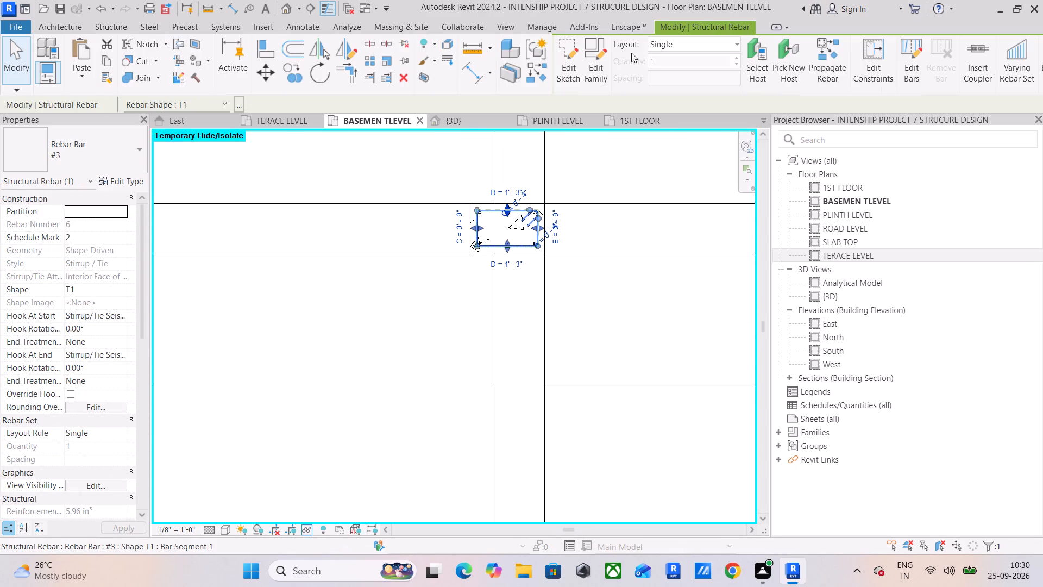
left_click(675, 43)
left_click(676, 90)
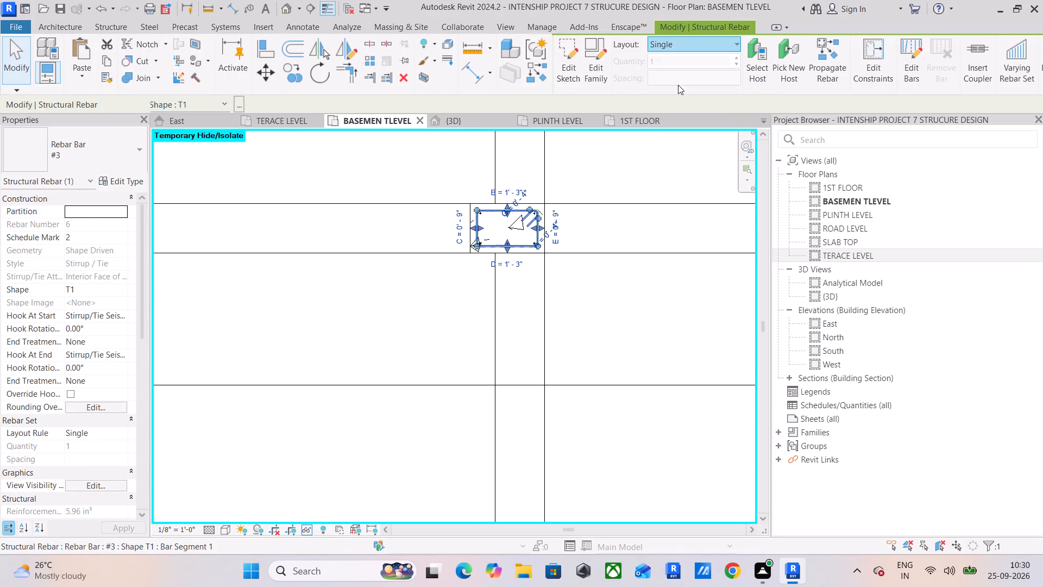
left_click(688, 74)
type("150MM")
key("Return")
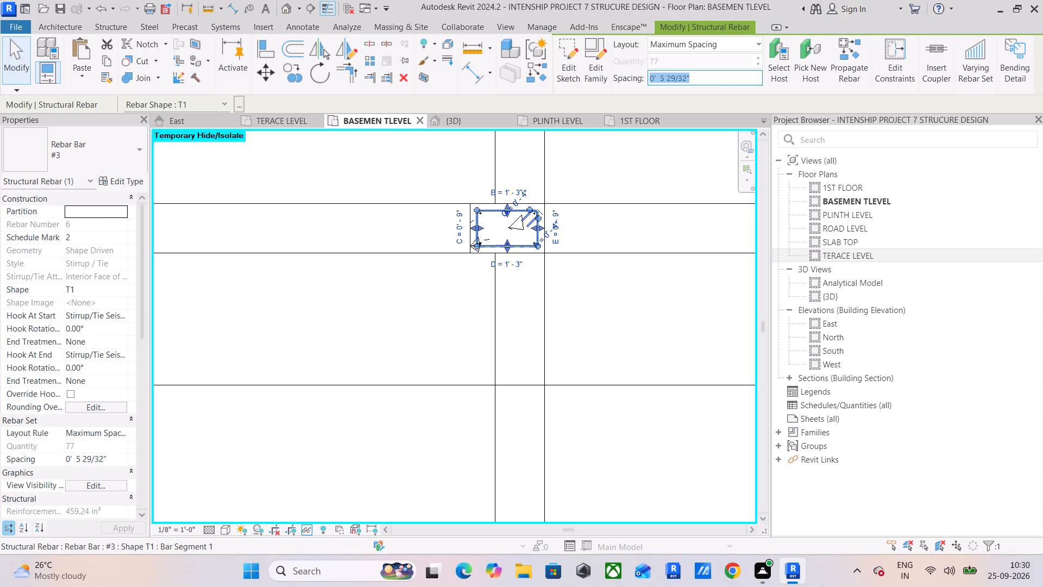
left_click(635, 309)
Set the T1 tie in the rightmost column on the same lower beam line to Maximum Spacing layout at 150 mm.
middle_click_drag(635, 309, 337, 309)
scroll(378, 296, "down", 5)
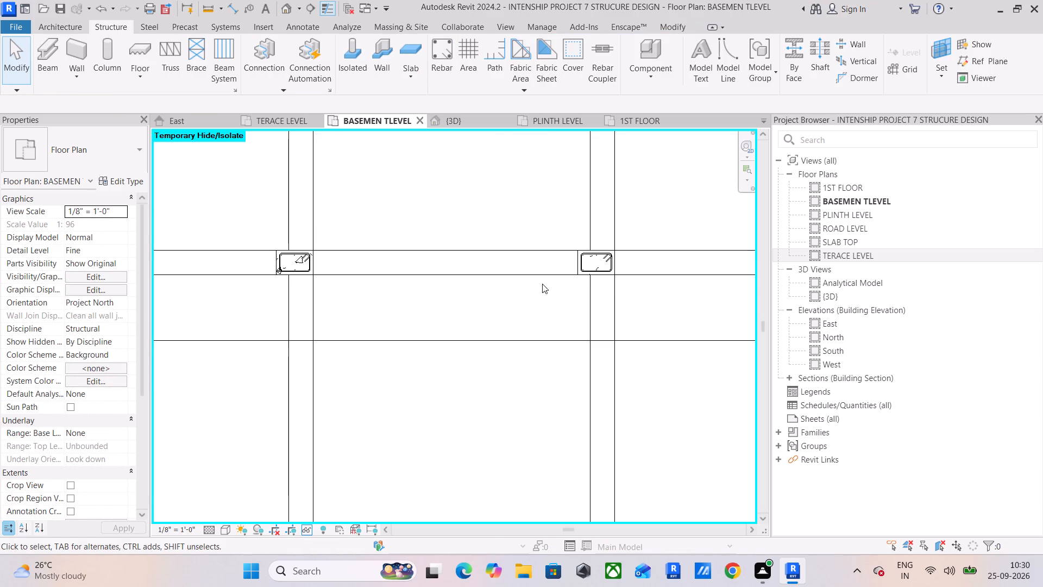
scroll(603, 248, "up", 10)
left_click(607, 259)
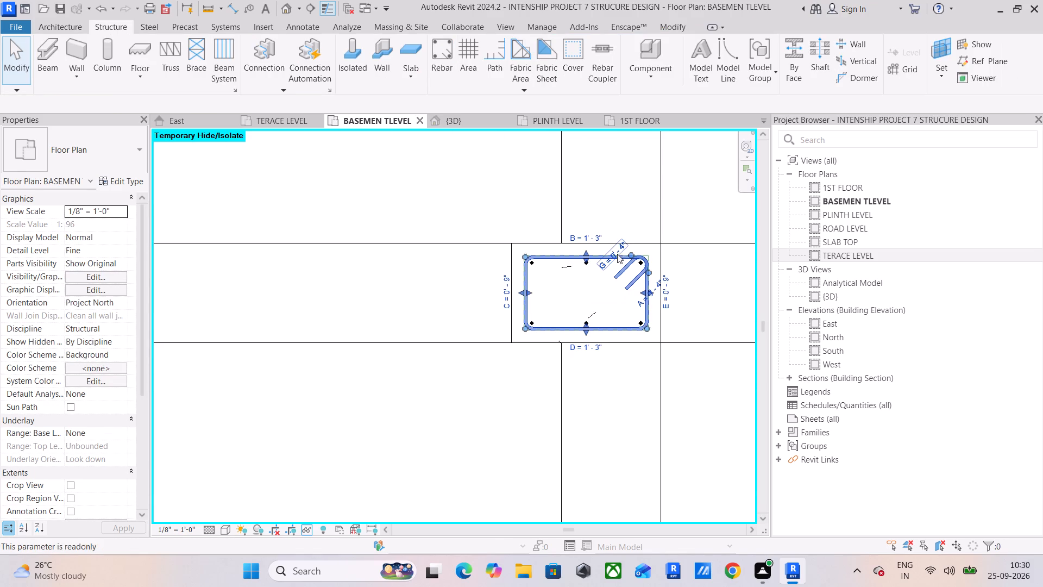
left_click(713, 43)
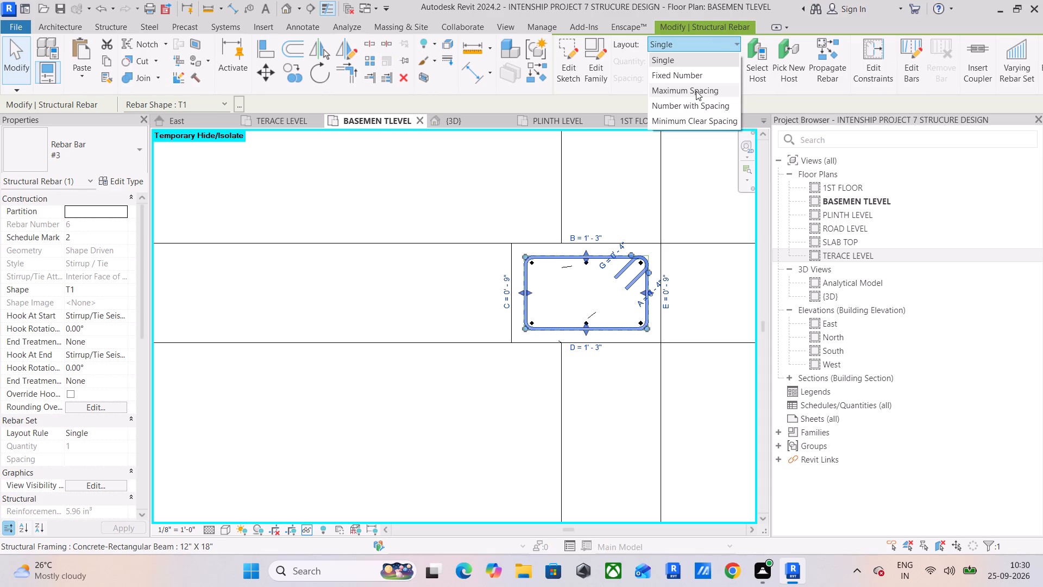
left_click(696, 91)
left_click(683, 79)
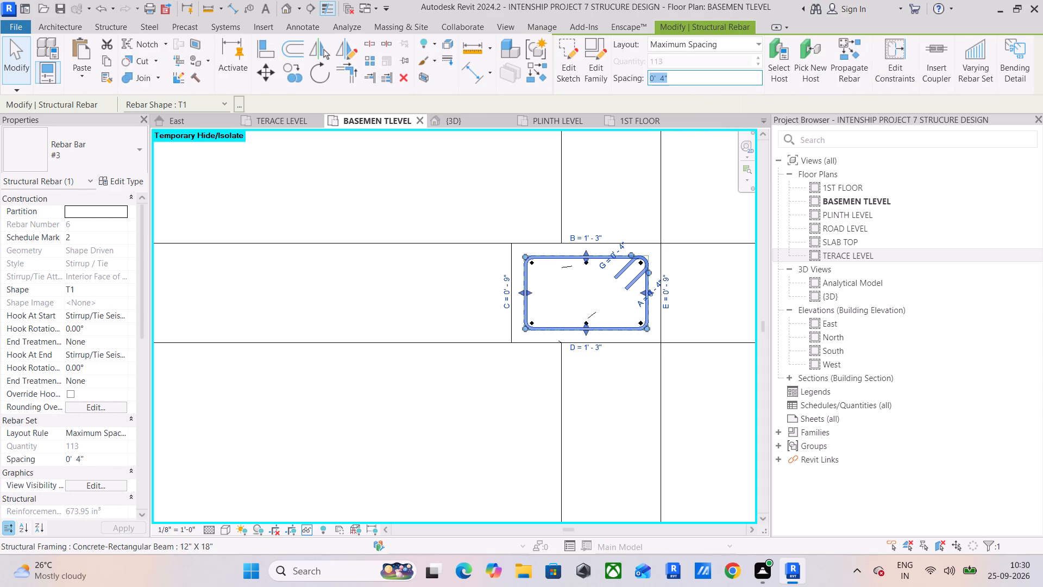
type("150MM")
key("Return")
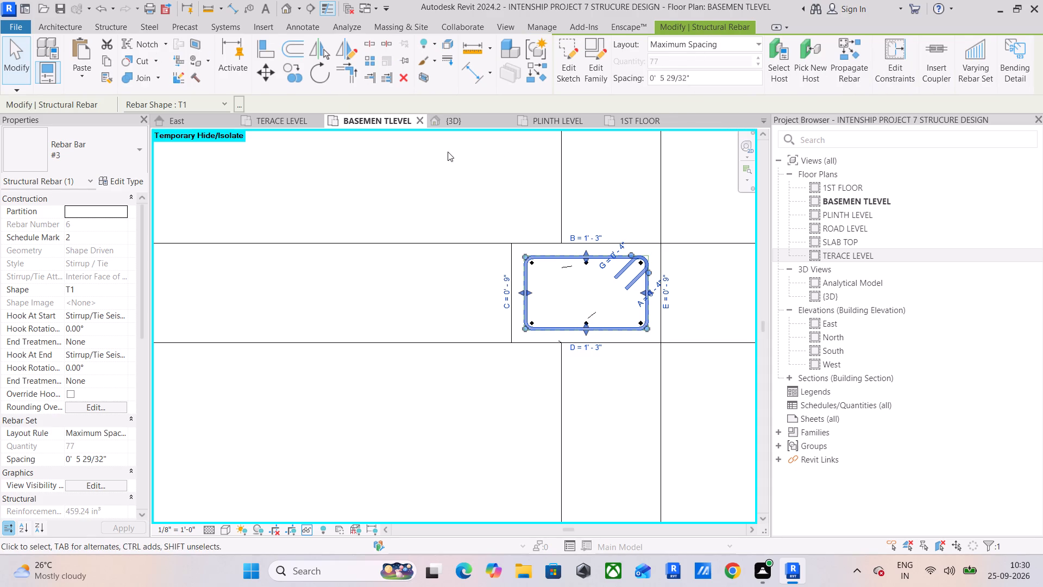
Set the T1 tie in the third column from the right on the lower beam line to Maximum Spacing layout at 150 mm.
scroll(393, 188, "down", 7)
middle_click_drag(393, 188, 459, 202)
scroll(462, 204, "down", 2)
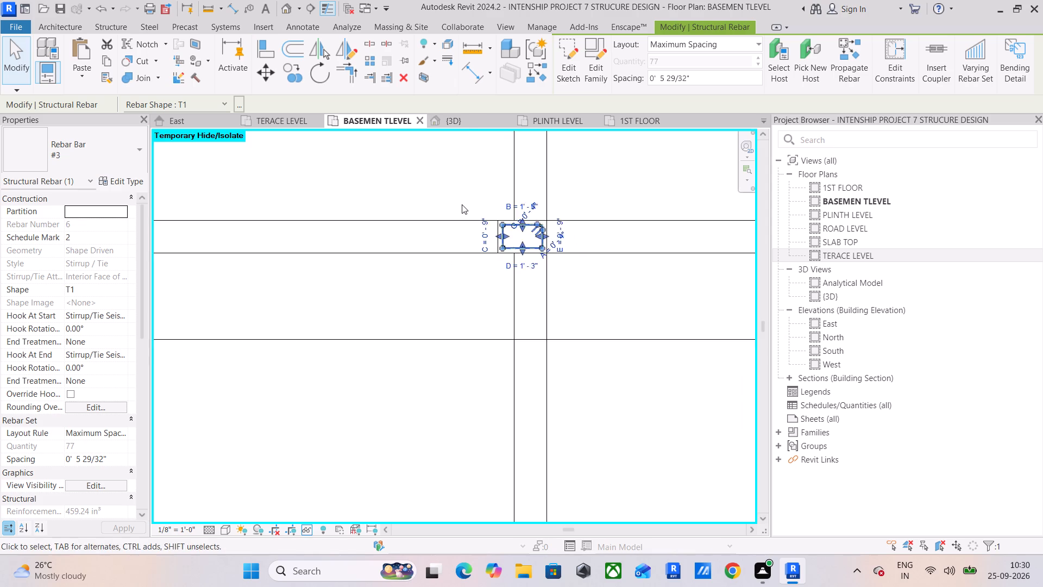
scroll(462, 204, "down", 3)
middle_click_drag(527, 205, 375, 217)
middle_click_drag(375, 217, 629, 213)
middle_click_drag(326, 202, 582, 190)
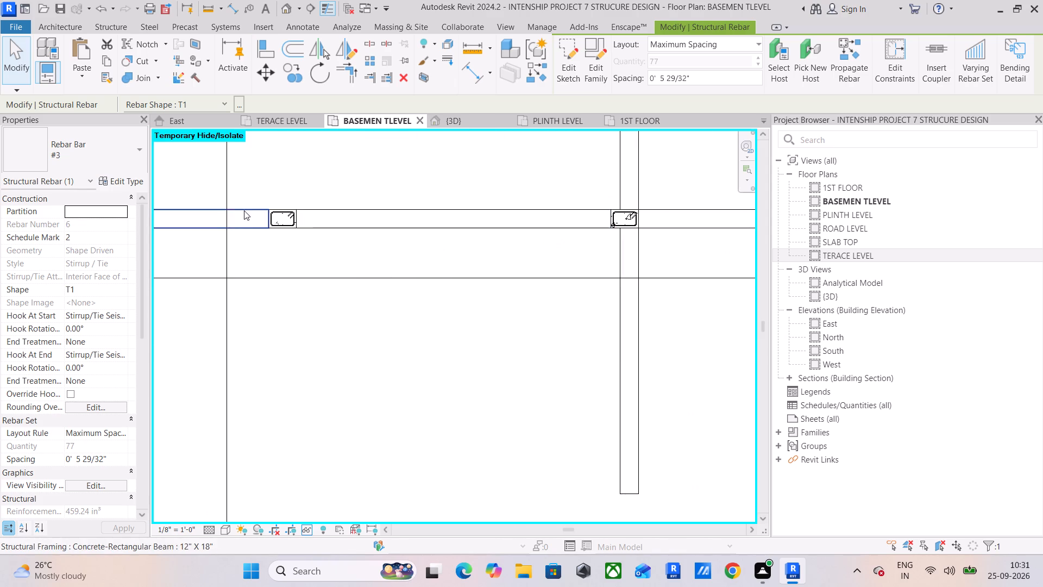
scroll(240, 212, "up", 9)
left_click(300, 203)
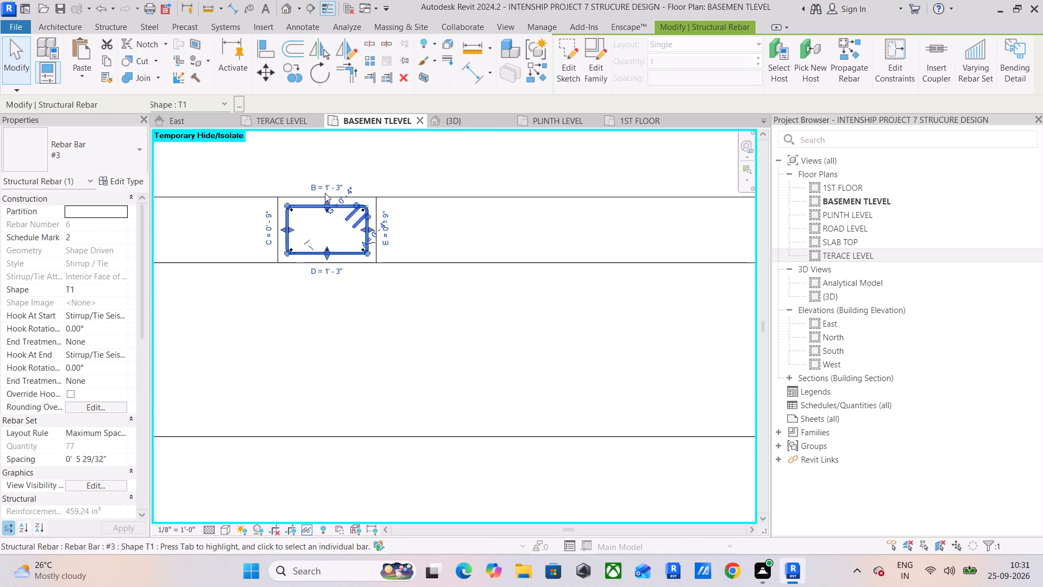
left_click(683, 39)
left_click(683, 86)
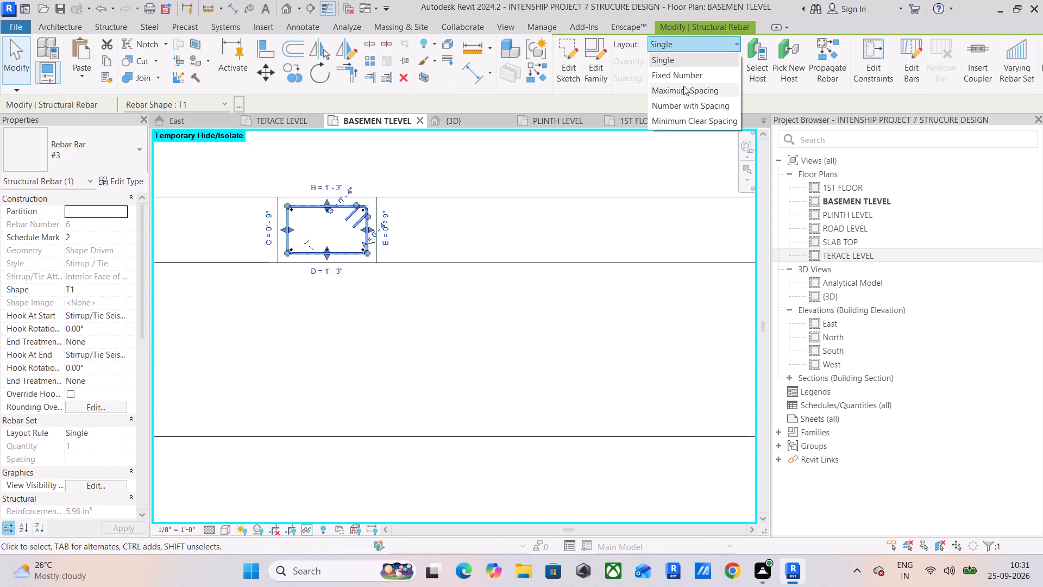
left_click(682, 77)
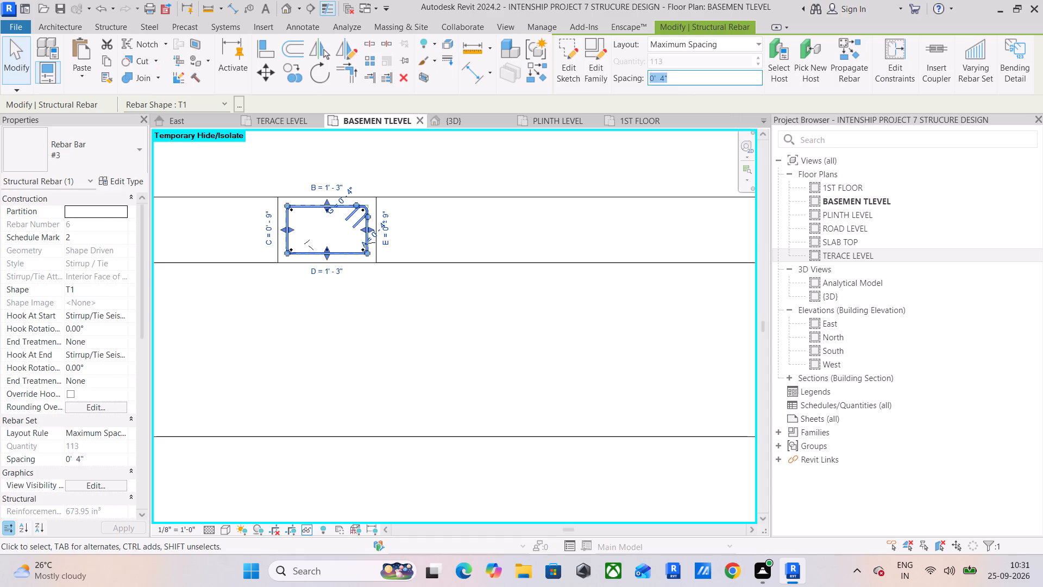
type("150MM")
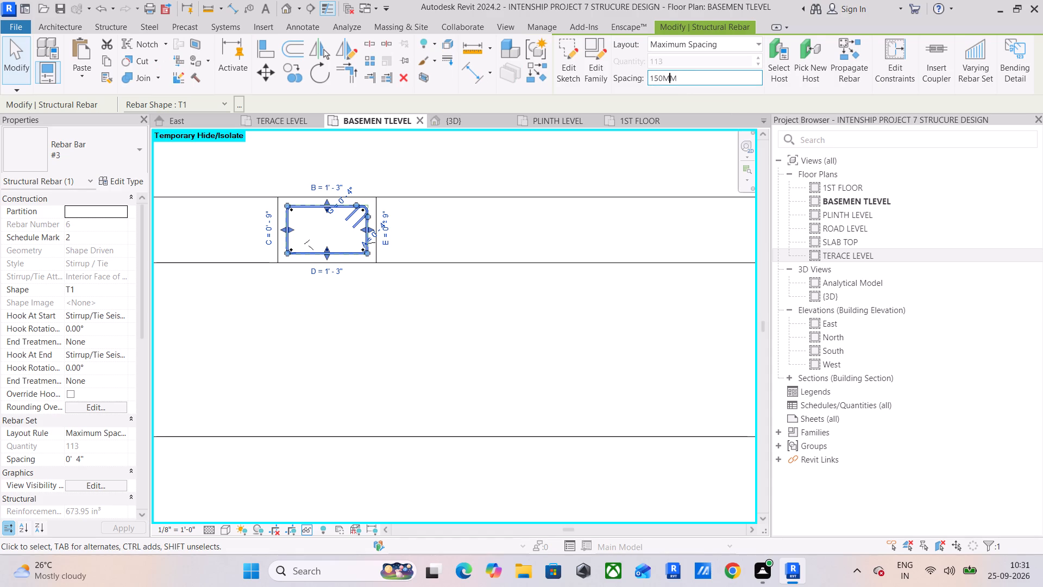
key("Return")
left_click(504, 167)
scroll(504, 167, "down", 5)
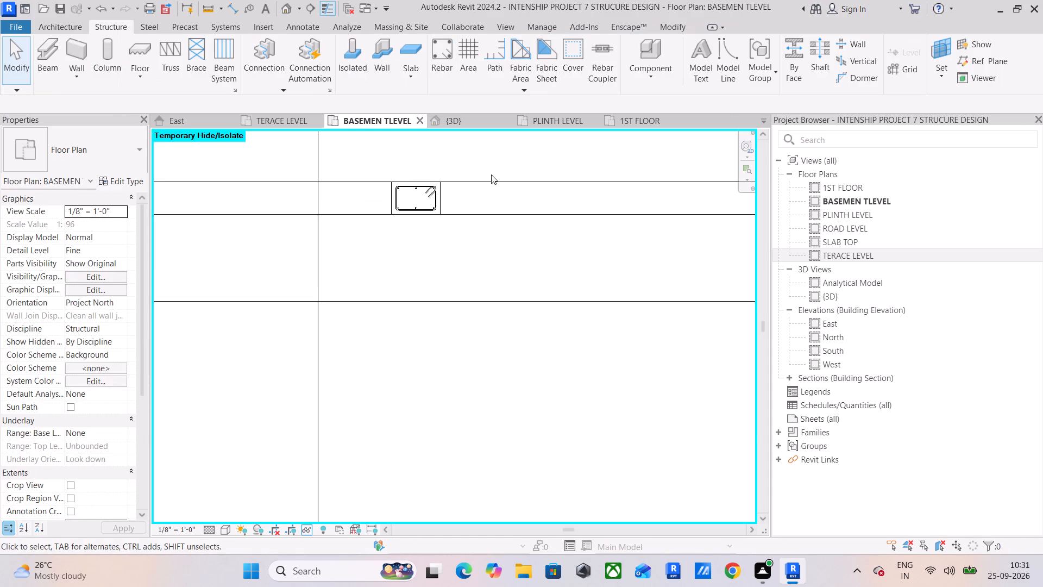
Set the T1 tie in the leftmost column on the lower beam line to Maximum Spacing layout at 150 mm.
middle_click_drag(481, 176, 620, 209)
scroll(599, 216, "down", 4)
scroll(382, 230, "up", 5)
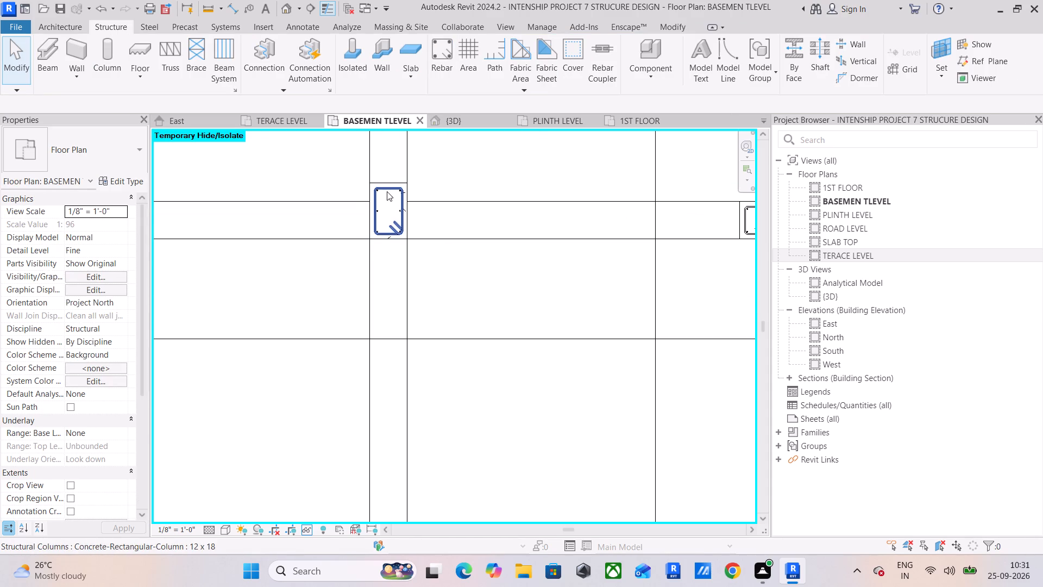
left_click(387, 191)
left_click(686, 45)
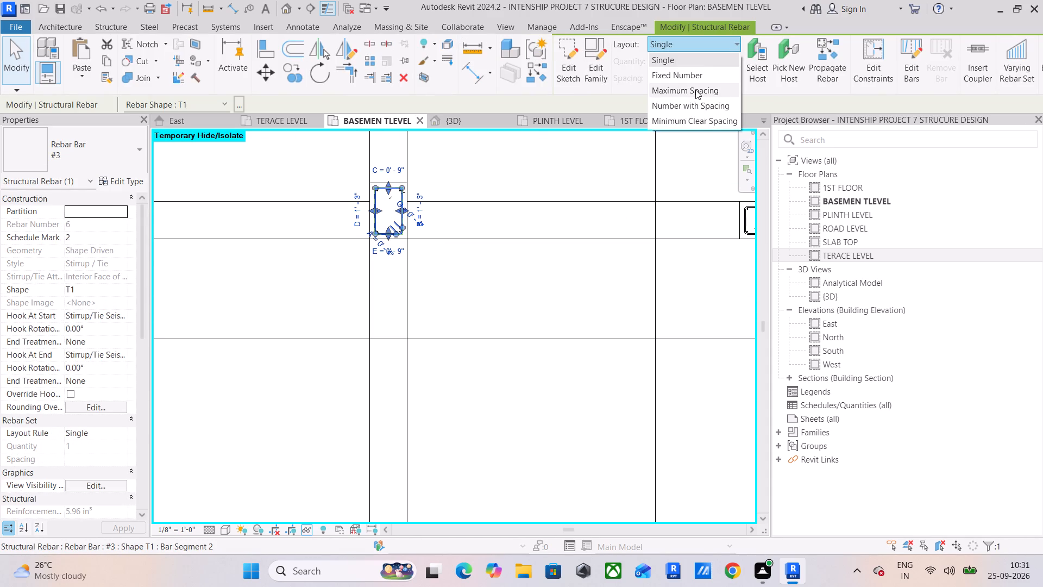
left_click(695, 90)
left_click(701, 77)
type("150")
type("MM")
key("Return")
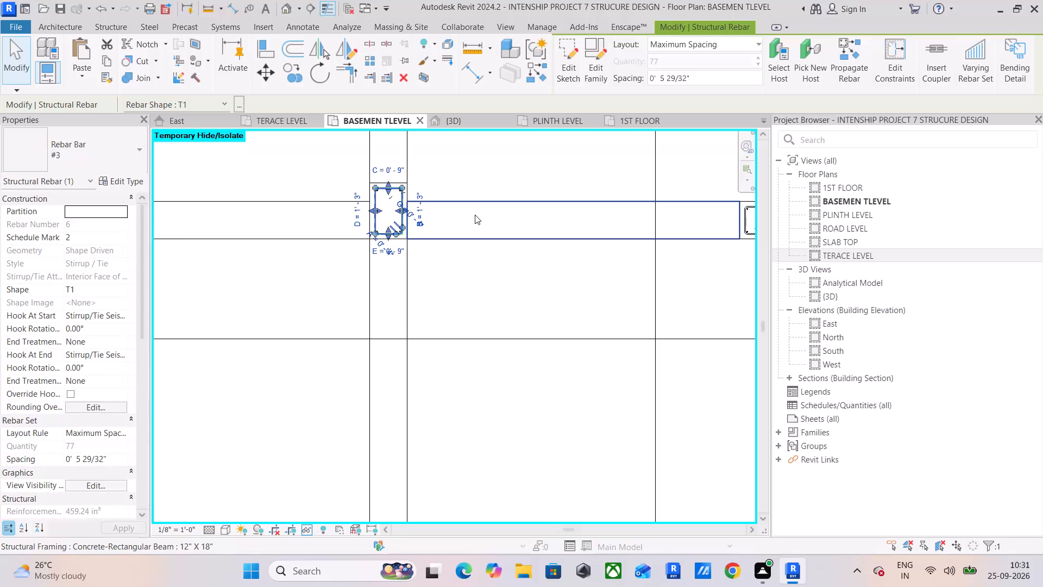
left_click(507, 278)
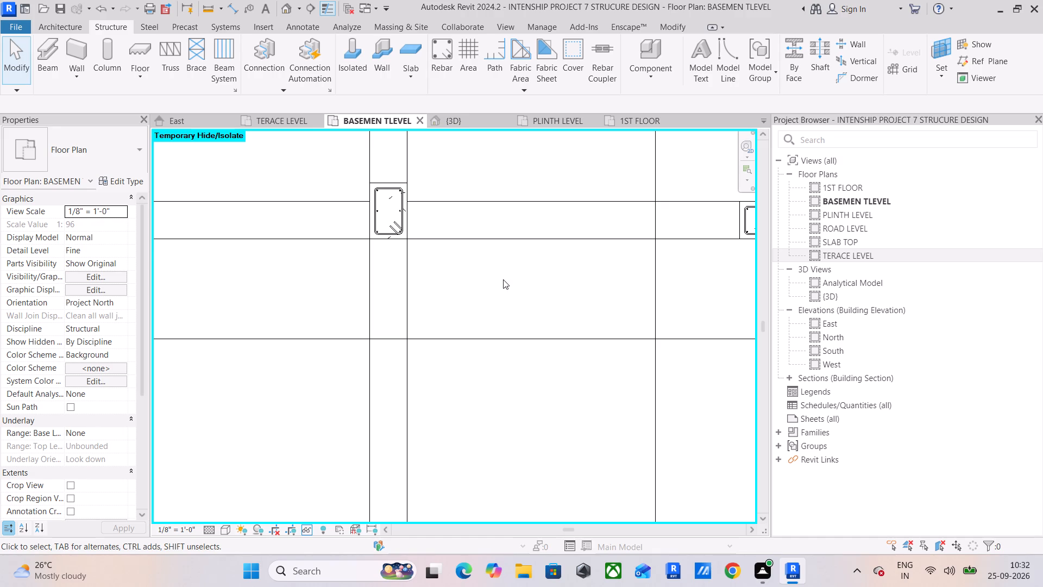
Check the tie layout of the leftmost column on the lower beam line and the two leftmost columns on the third beam line.
scroll(519, 284, "down", 2)
middle_click_drag(527, 276, 456, 276)
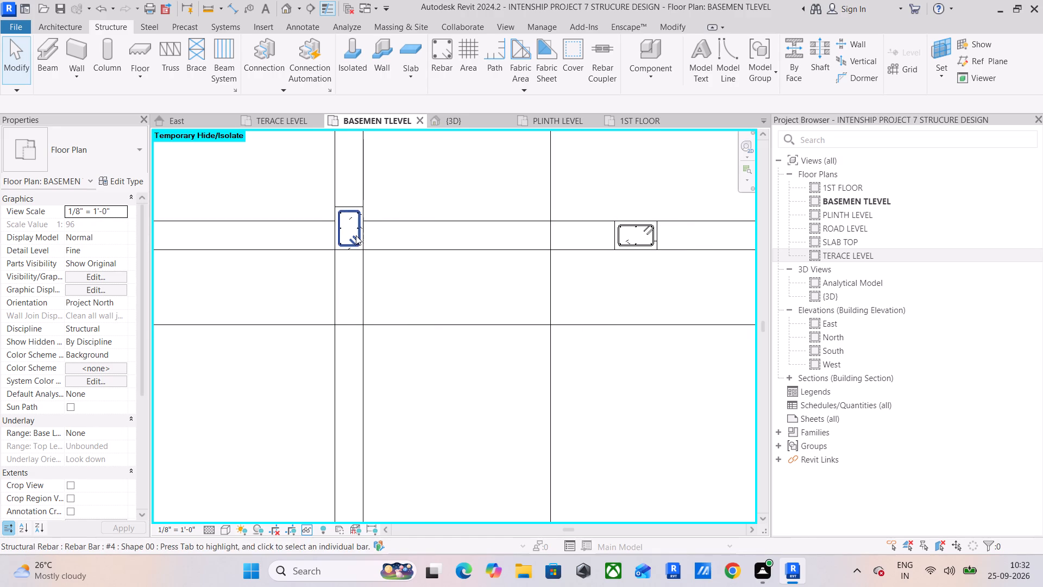
left_click(356, 235)
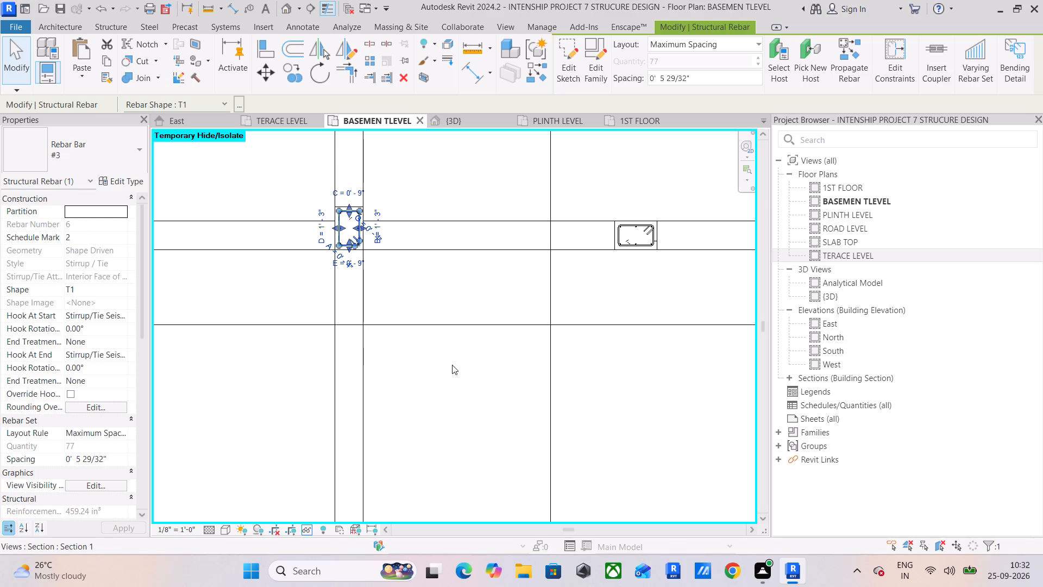
left_click(483, 303)
scroll(386, 332, "down", 4)
middle_click_drag(385, 332, 714, 342)
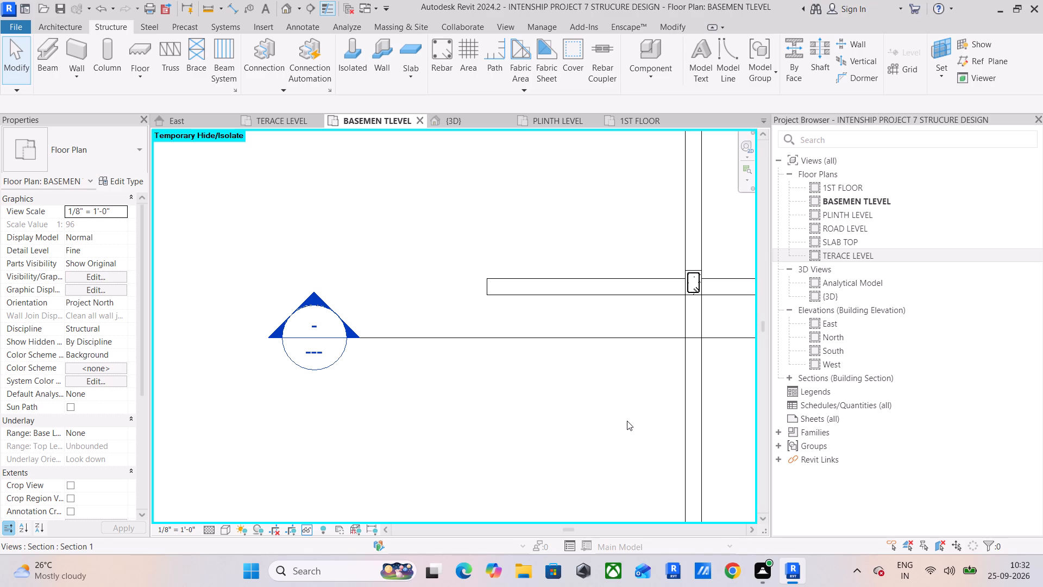
middle_click_drag(619, 354, 374, 299)
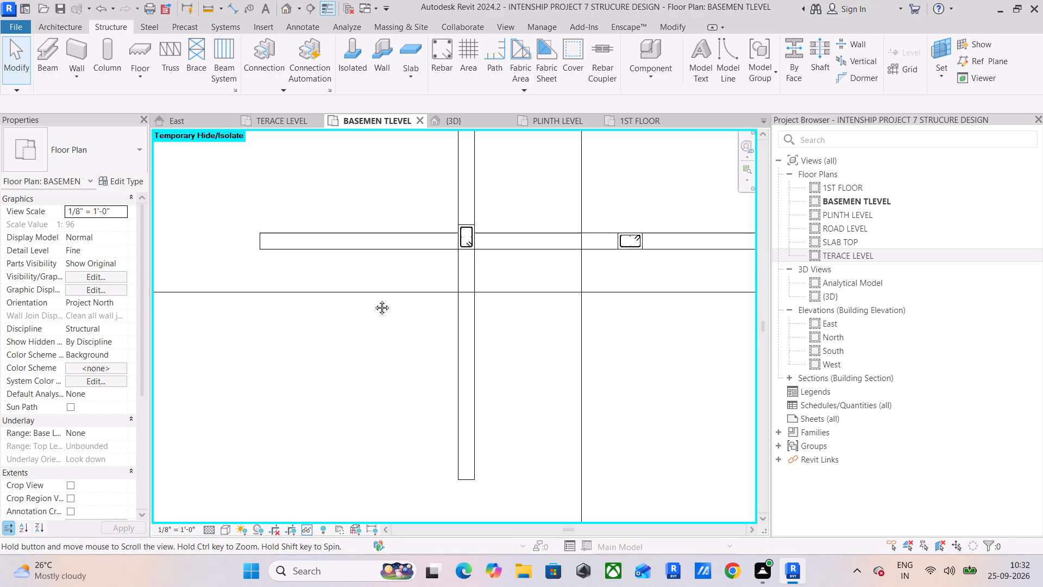
middle_click_drag(374, 299, 345, 286)
scroll(393, 299, "down", 3)
middle_click_drag(450, 352, 322, 483)
middle_click_drag(354, 333, 363, 444)
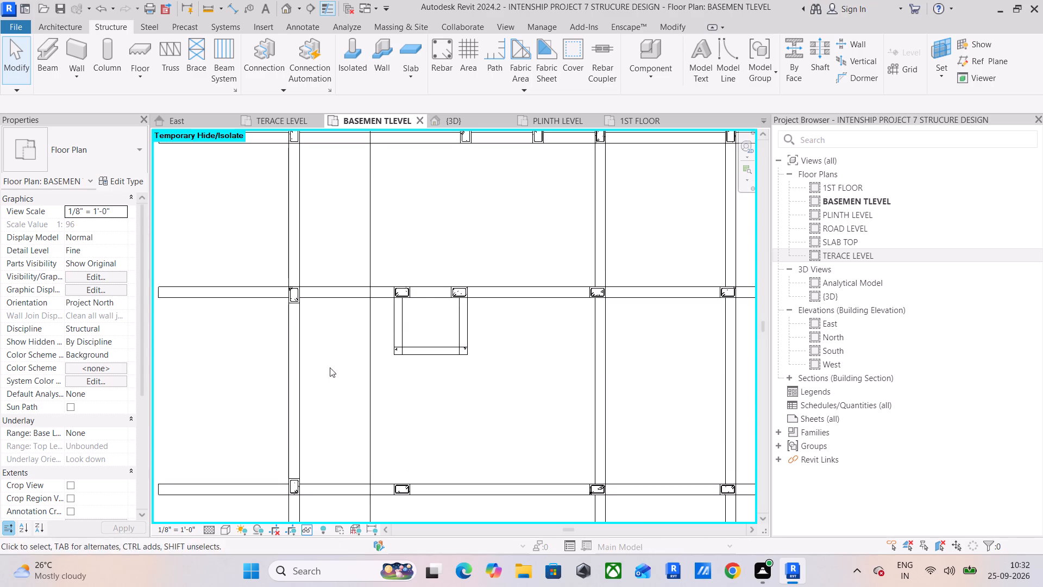
scroll(293, 297, "up", 10)
left_click(301, 316)
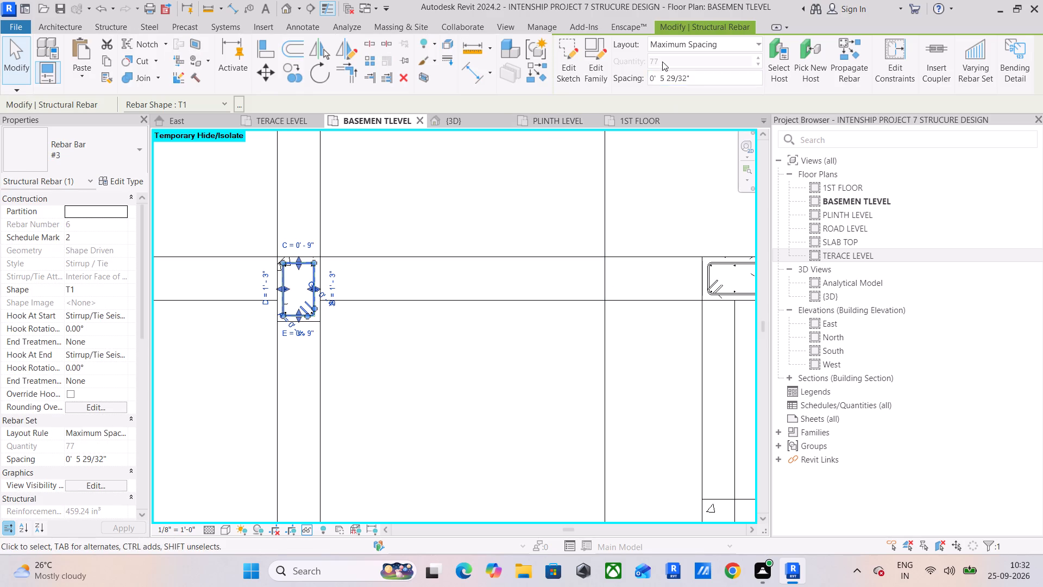
left_click(489, 187)
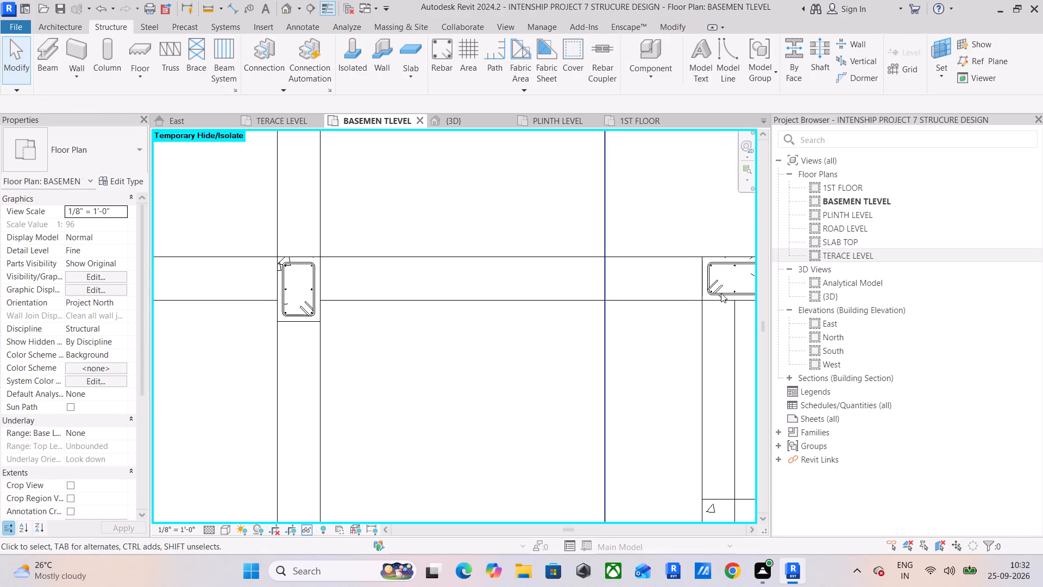
left_click(722, 262)
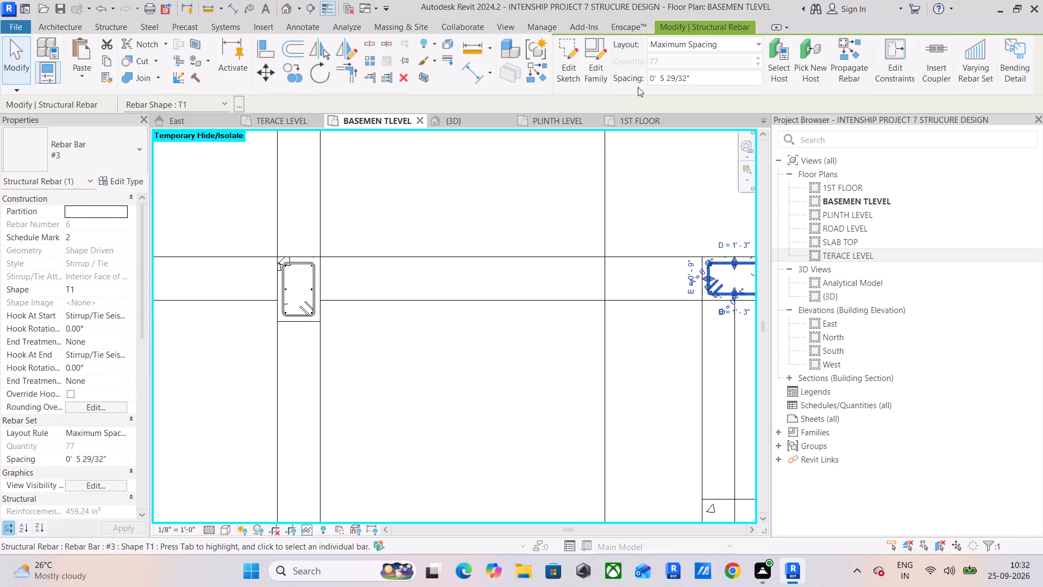
left_click(513, 175)
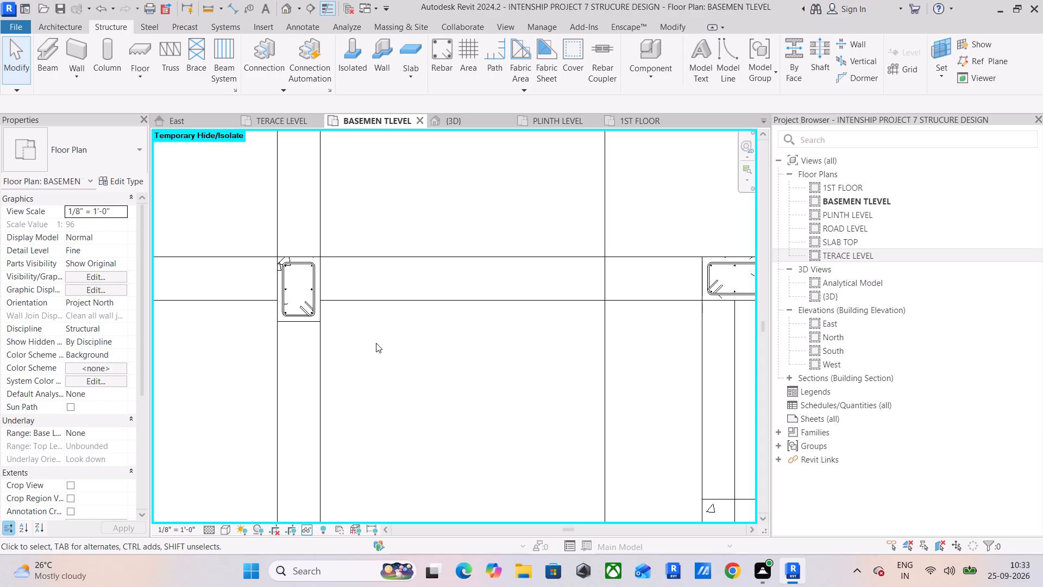
Set the T1 tie in the third column from the left on the third beam line to Maximum Spacing layout at 150 mm.
scroll(438, 280, "down", 3)
middle_click_drag(444, 279, 261, 304)
middle_click_drag(504, 310, 324, 284)
scroll(408, 274, "up", 4)
left_click(418, 267)
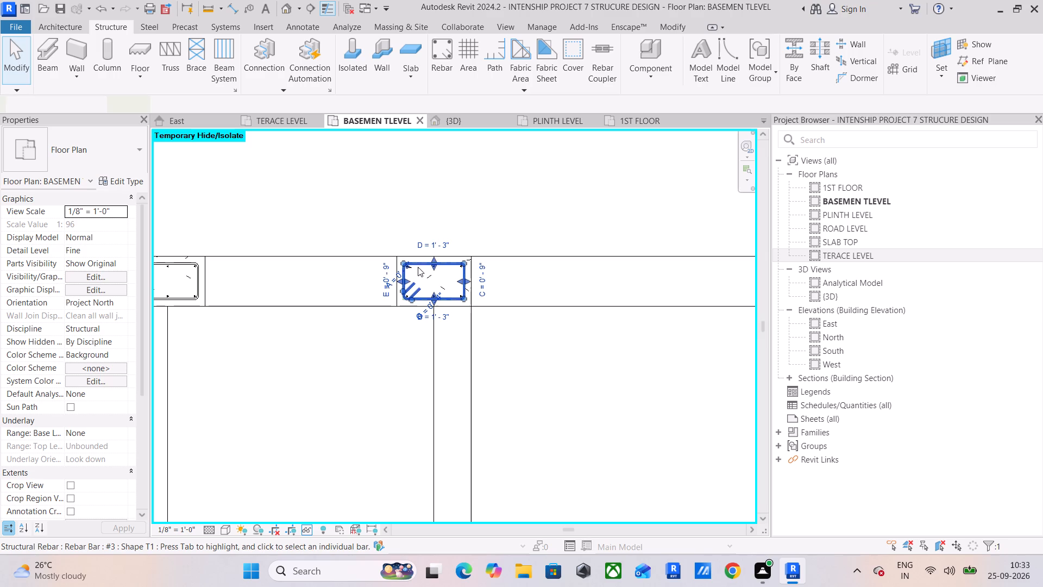
left_click(674, 47)
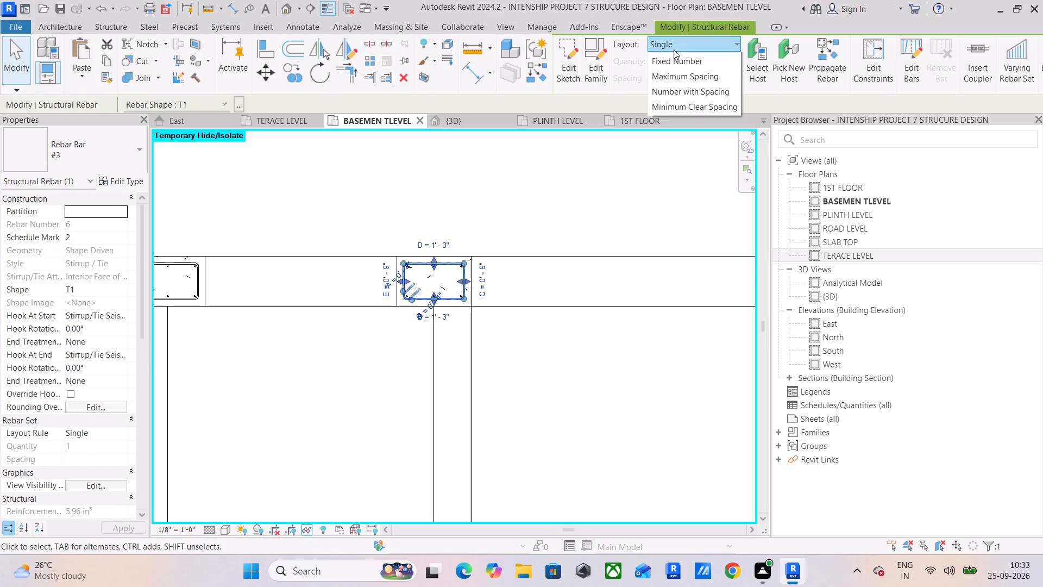
left_click(677, 85)
left_click(677, 73)
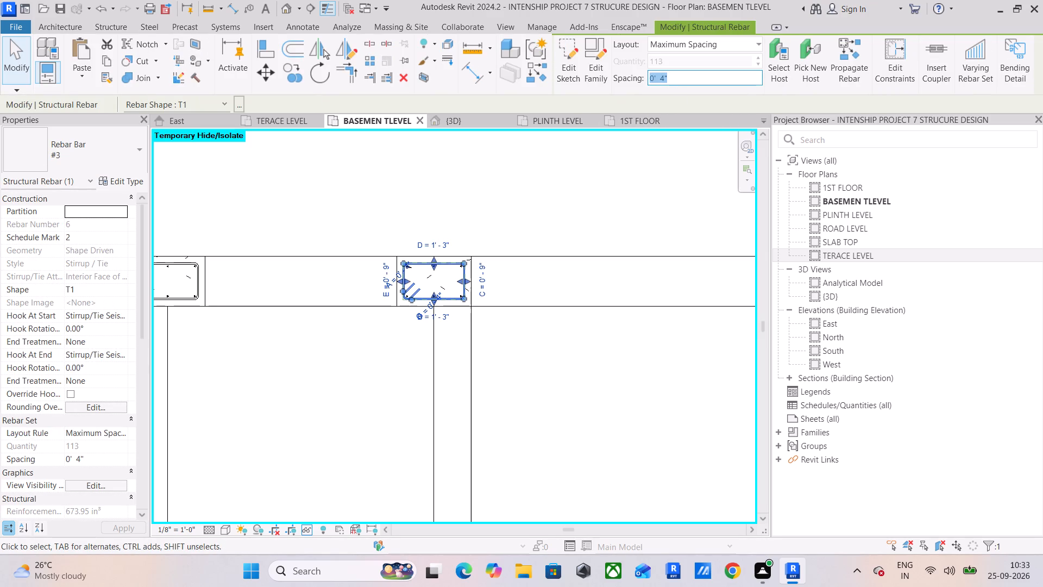
type("150MM")
key("Return")
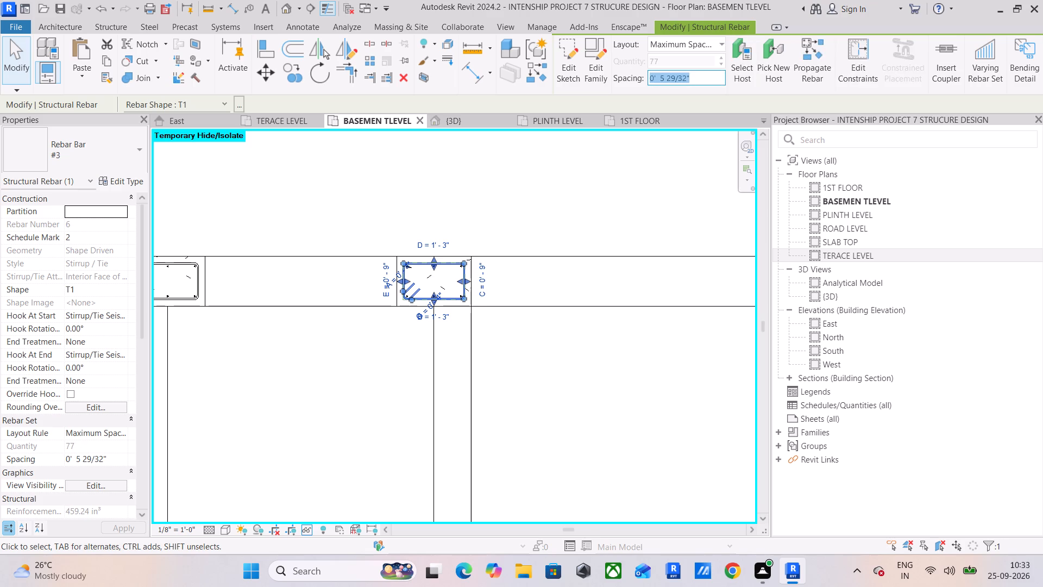
left_click(537, 165)
middle_click_drag(274, 275, 586, 311)
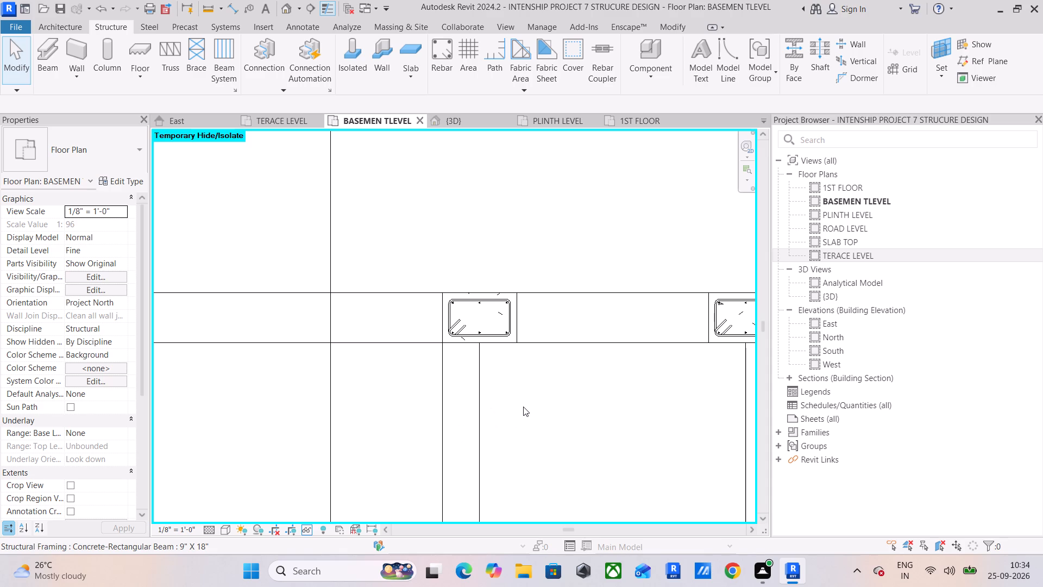
middle_click_drag(557, 384, 340, 364)
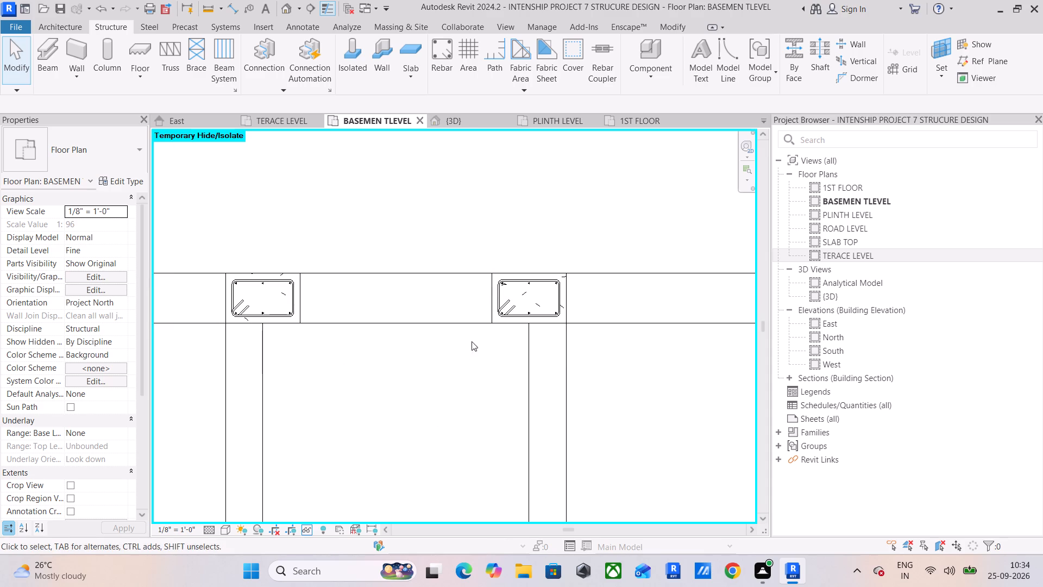
left_click(538, 315)
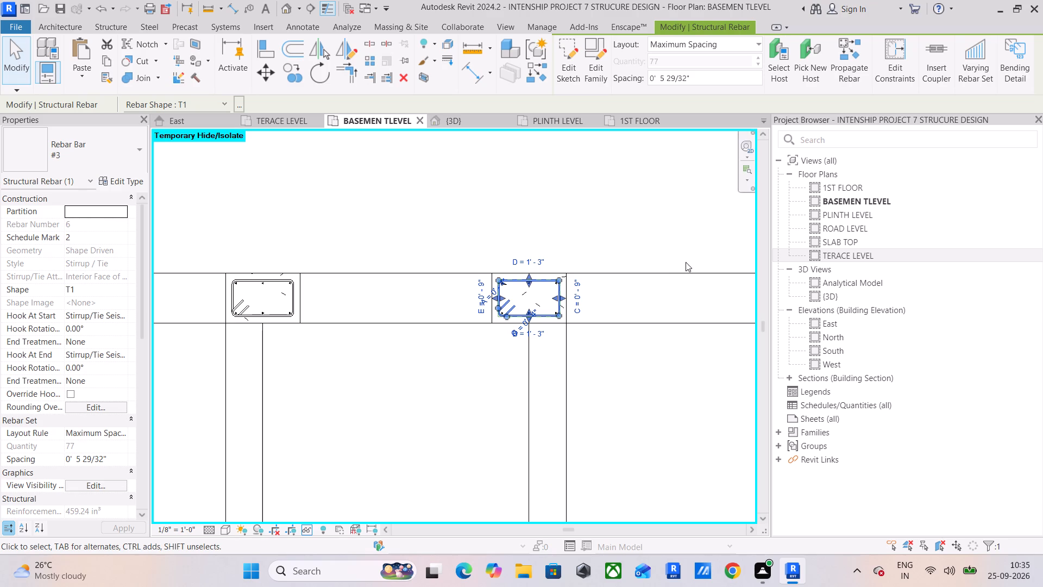
Set the T1 tie in the second column from the right on the third beam line to Maximum Spacing layout at 150 mm.
scroll(658, 208, "down", 4)
middle_click_drag(657, 211, 266, 224)
scroll(575, 282, "up", 4)
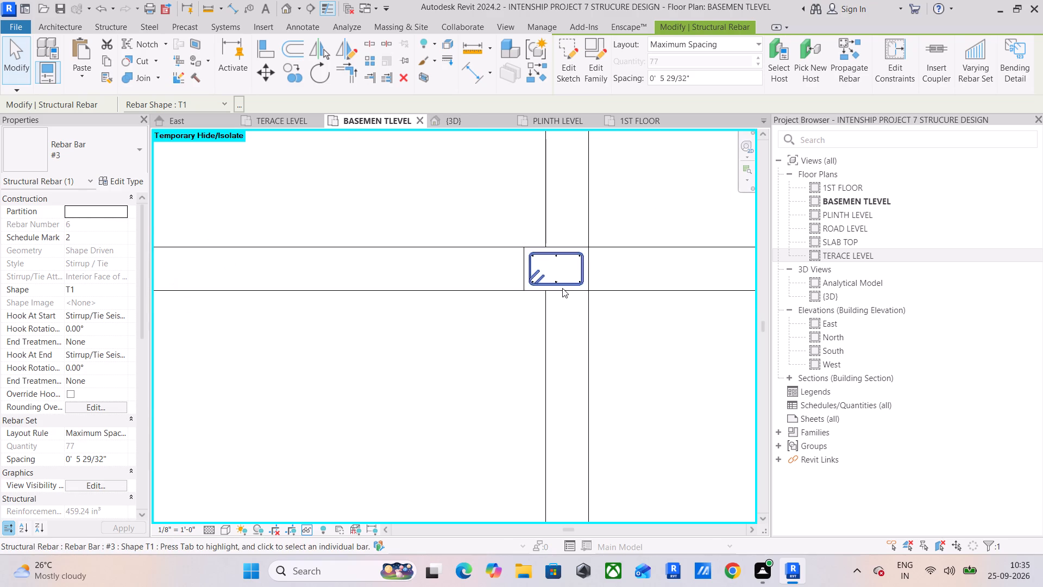
scroll(562, 288, "up", 4)
left_click(567, 282)
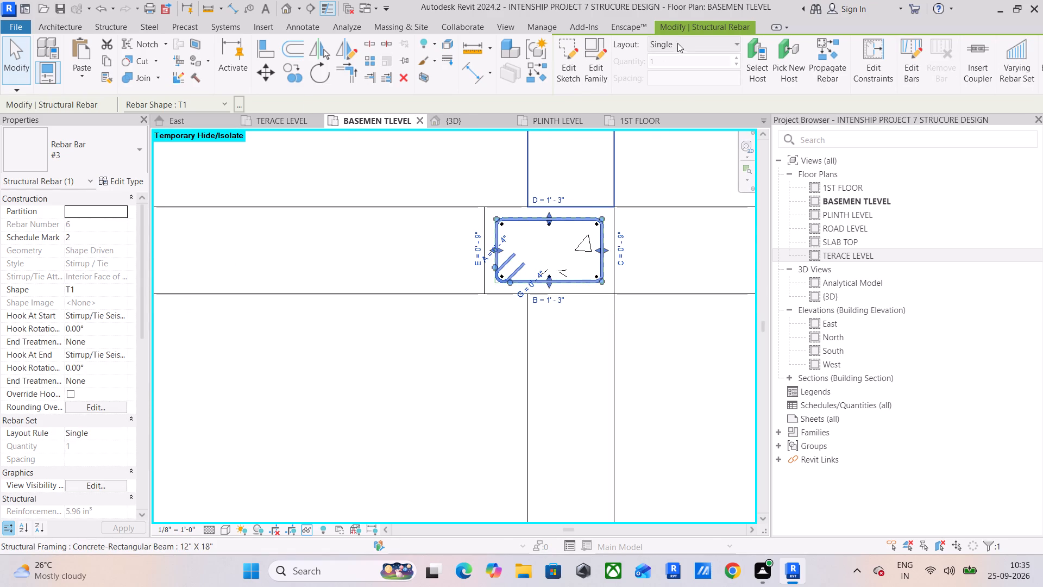
left_click(678, 43)
left_click(681, 85)
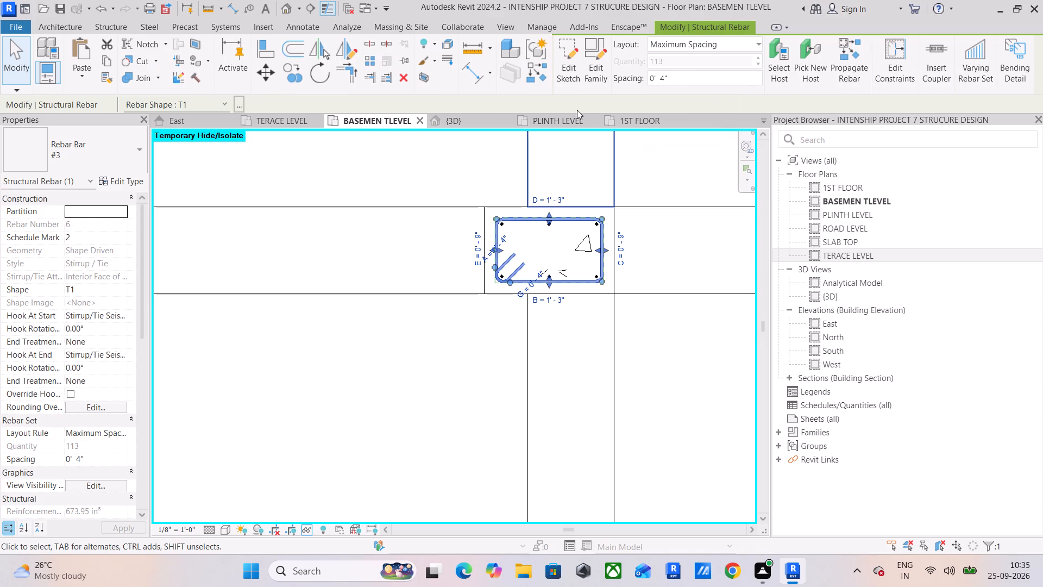
scroll(696, 188, "down", 4)
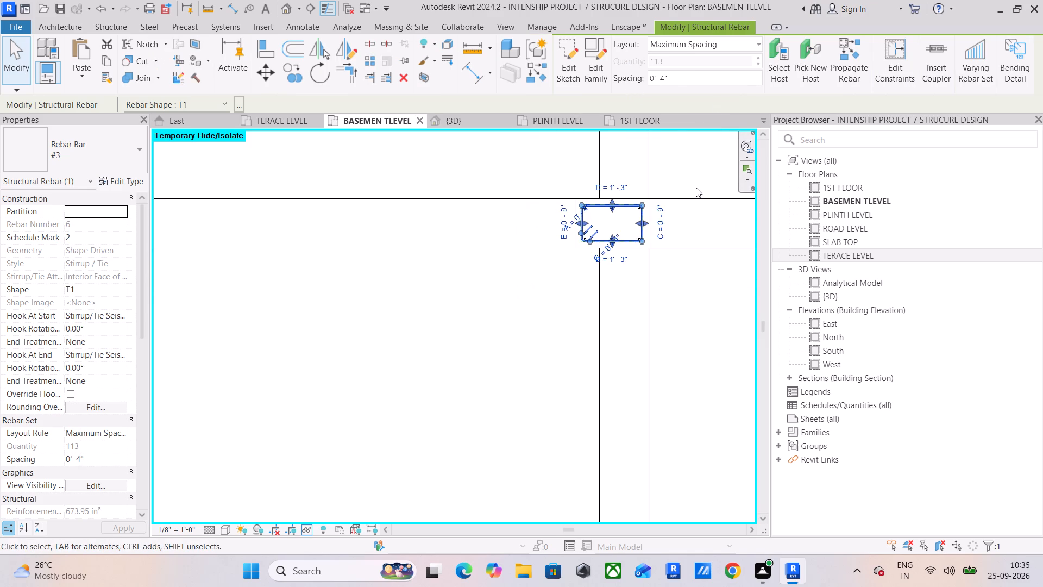
middle_click_drag(696, 188, 561, 209)
left_click(712, 74)
type("150MM")
key("Return")
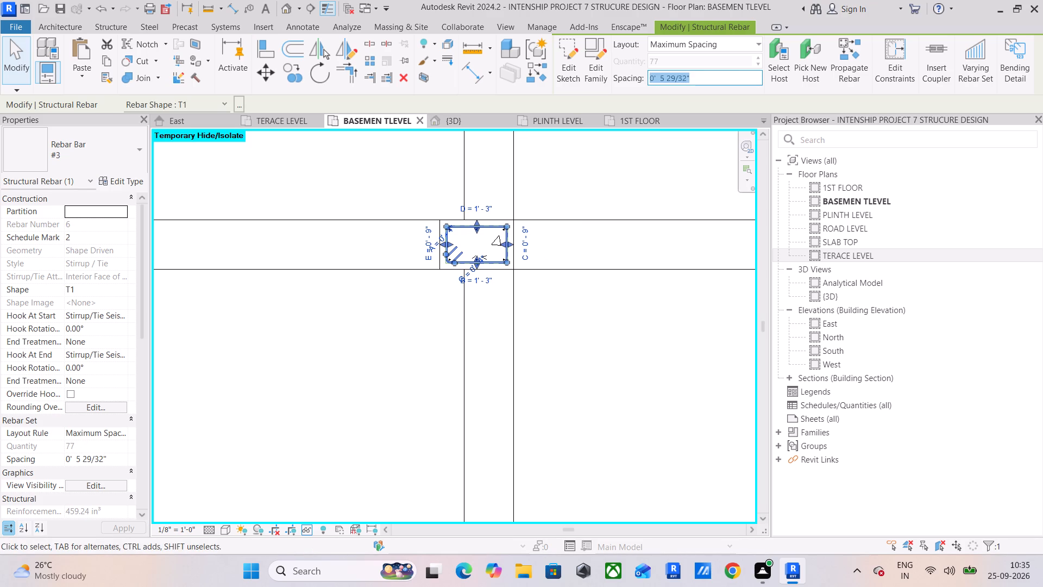
left_click(634, 176)
Check the tie layout of the rightmost columns on the third beam line and the lower beam line.
scroll(629, 222, "down", 2)
middle_click_drag(629, 223, 279, 236)
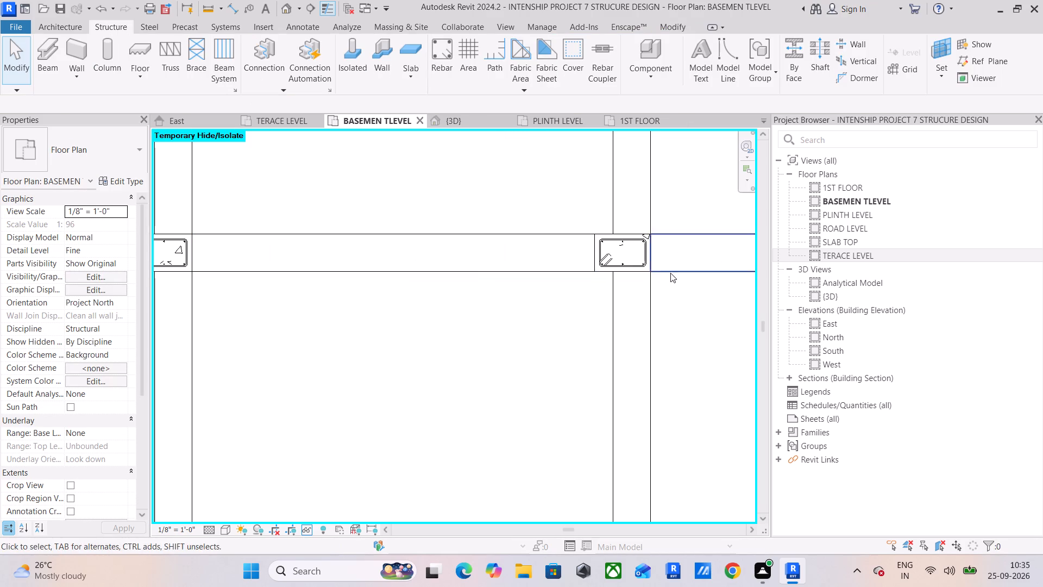
scroll(635, 249, "up", 5)
left_click(637, 233)
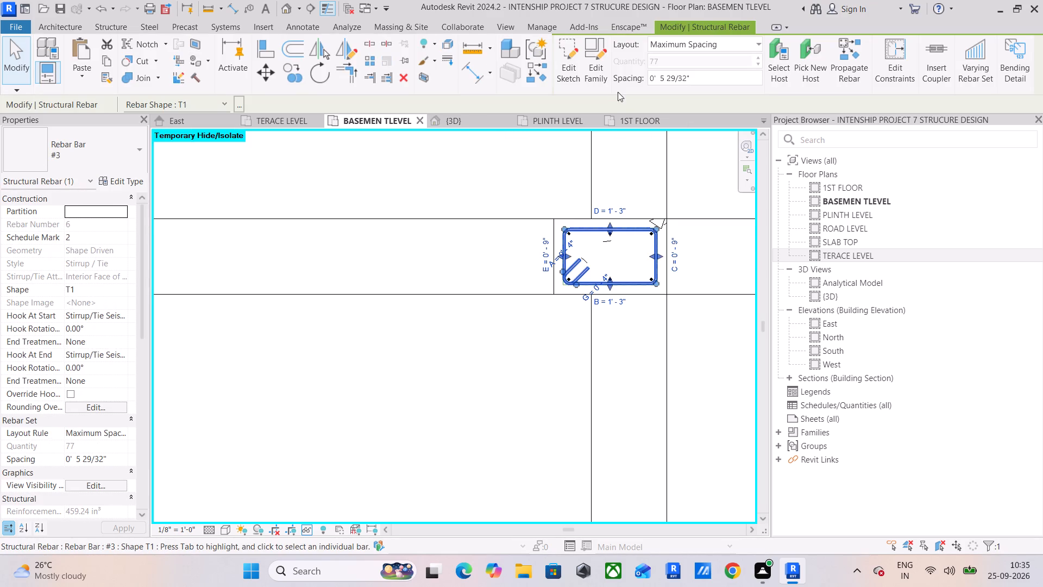
scroll(659, 234, "down", 5)
middle_click_drag(659, 234, 279, 222)
scroll(307, 243, "down", 2)
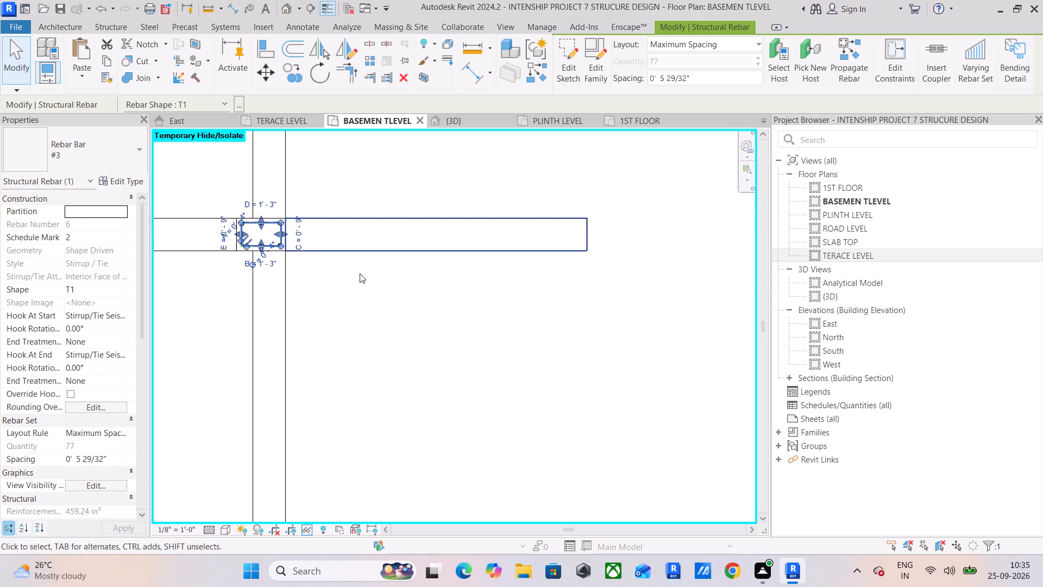
scroll(360, 273, "down", 2)
left_click(377, 326)
scroll(370, 304, "down", 4)
middle_click_drag(474, 310, 560, 304)
middle_click_drag(425, 401, 464, 238)
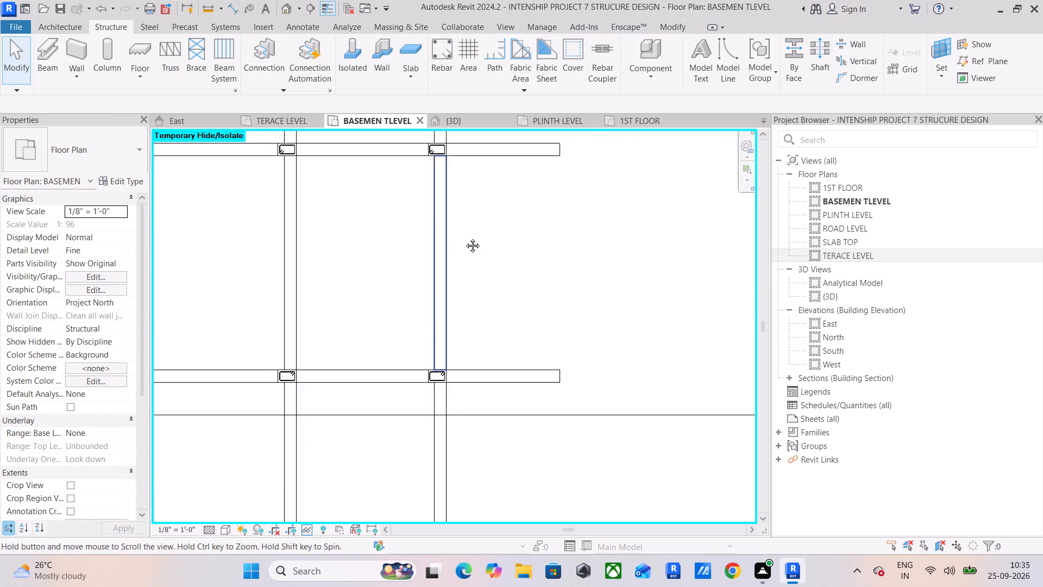
middle_click_drag(464, 238, 465, 235)
scroll(453, 319, "up", 5)
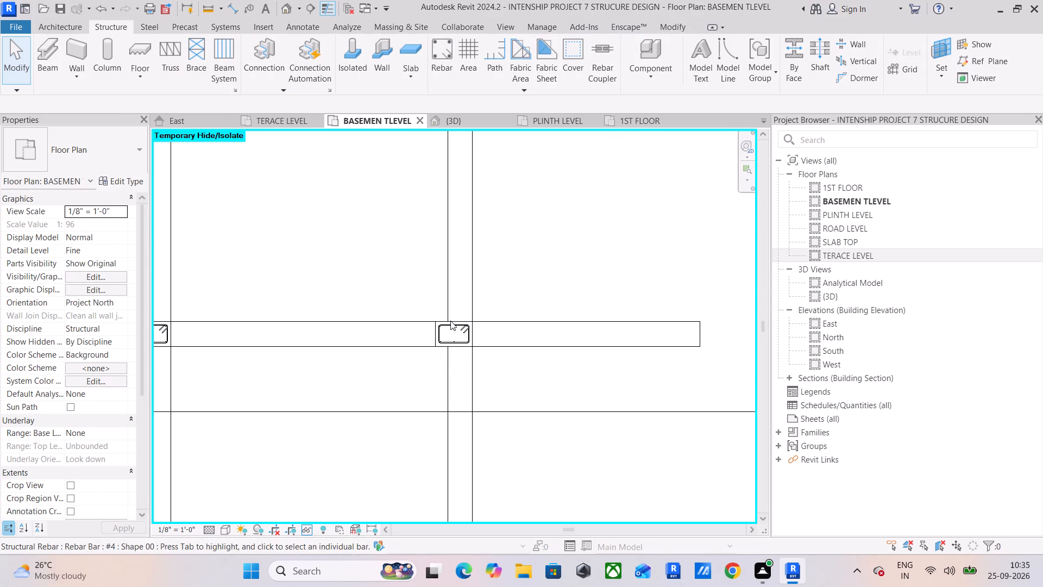
left_click(447, 323)
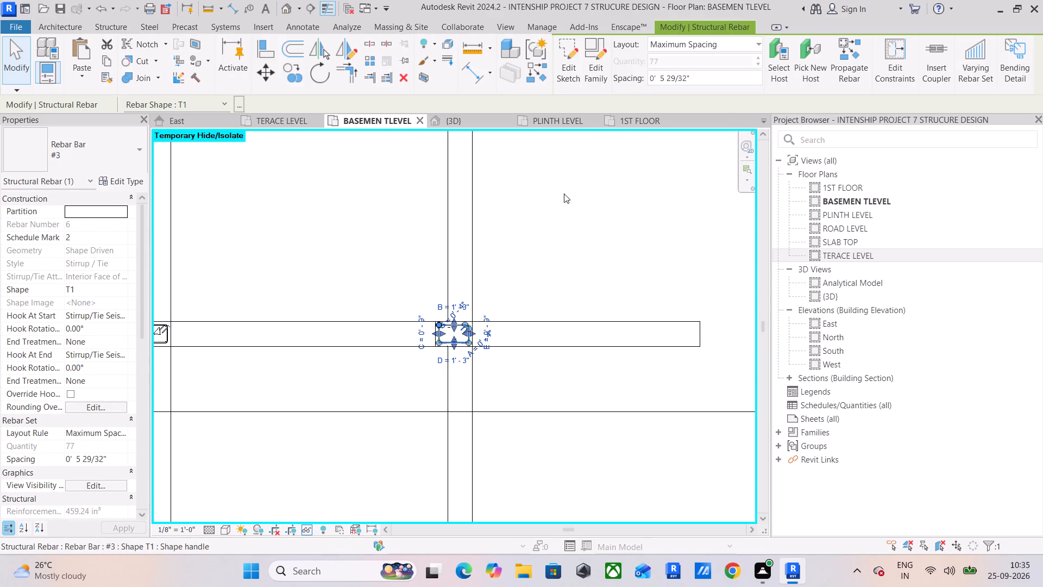
Set the T1 tie in the rightmost column on the second beam line to Maximum Spacing layout at 150 mm.
scroll(295, 229, "down", 3)
middle_click_drag(315, 234, 551, 294)
scroll(552, 294, "down", 5)
middle_click_drag(551, 319, 551, 470)
scroll(556, 451, "down", 1)
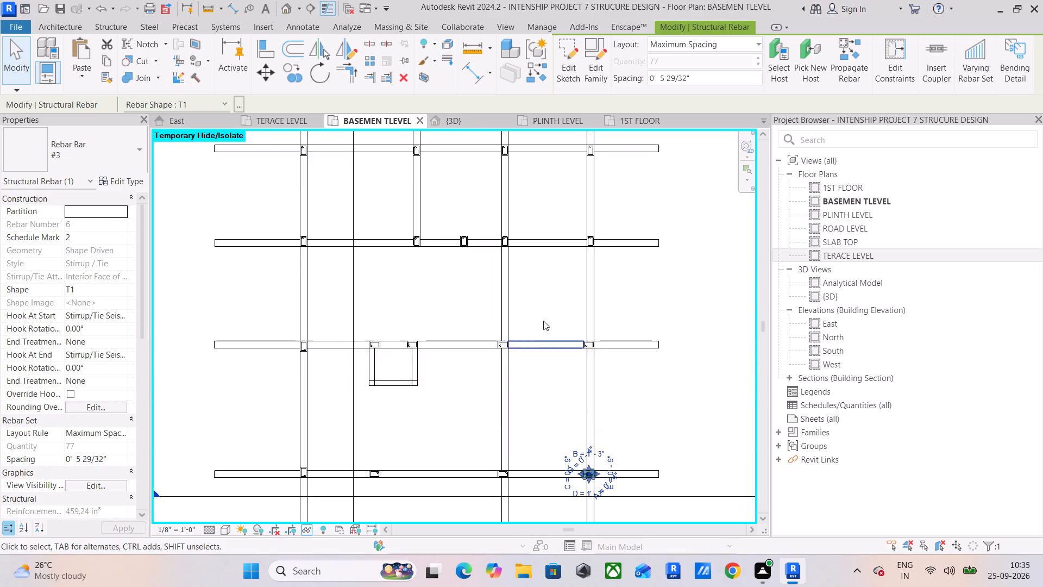
middle_click_drag(537, 338, 524, 418)
scroll(544, 325, "up", 5)
scroll(632, 308, "up", 8)
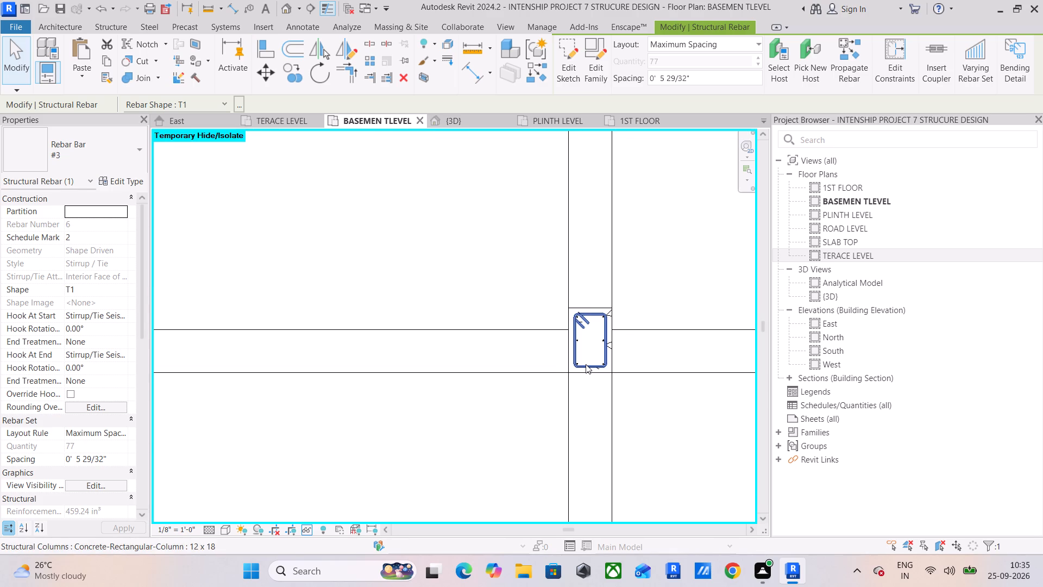
left_click(586, 364)
left_click(703, 49)
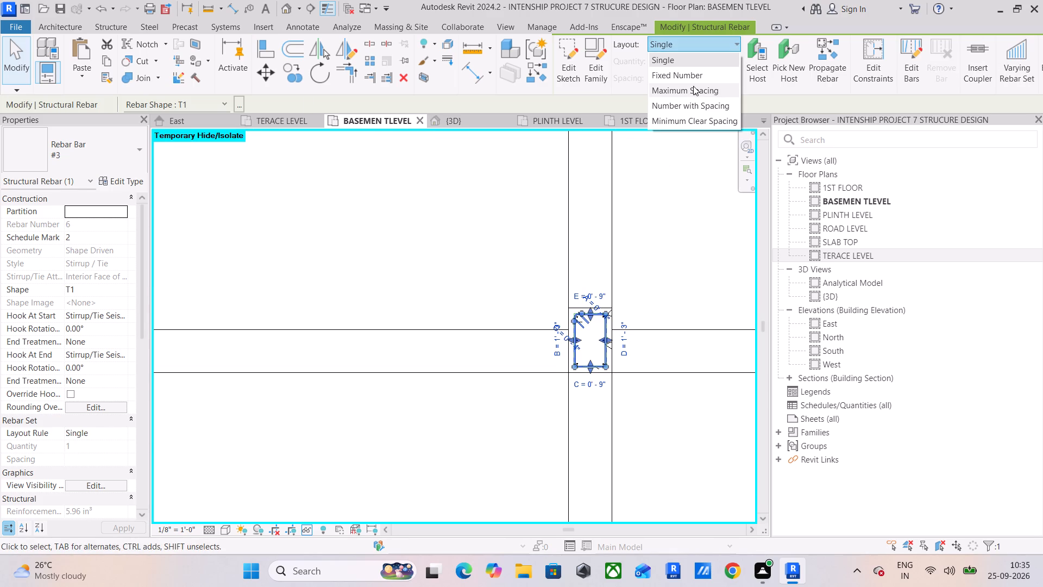
left_click(693, 89)
left_click(694, 77)
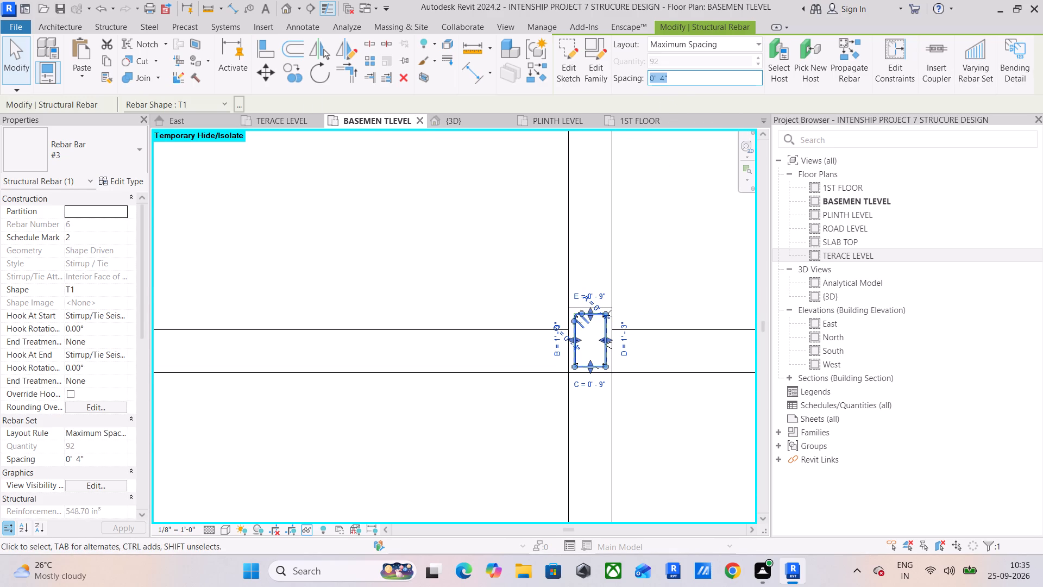
key("5")
key("BackSpace")
type("150")
type("MM")
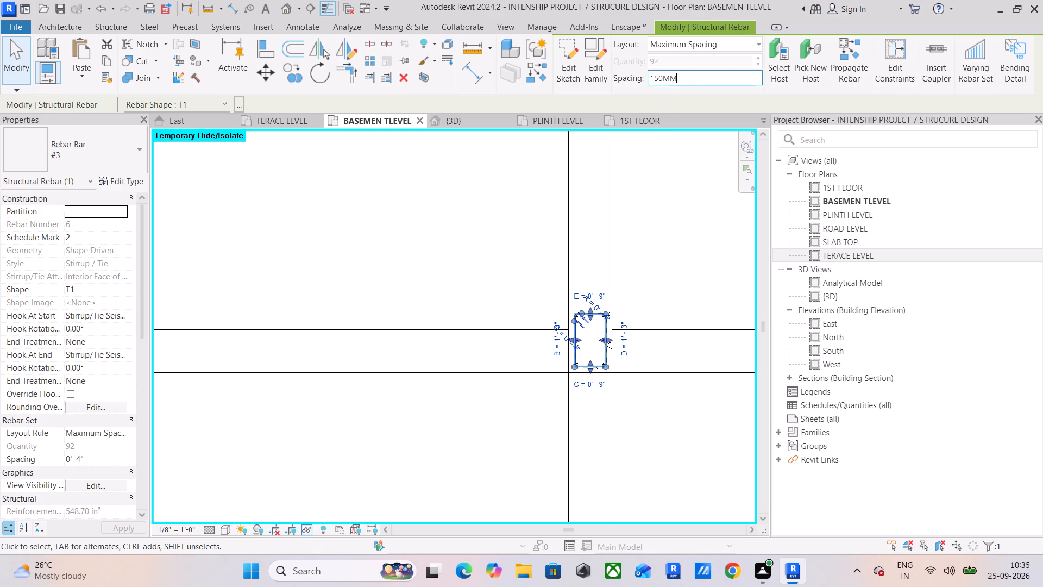
key("Return")
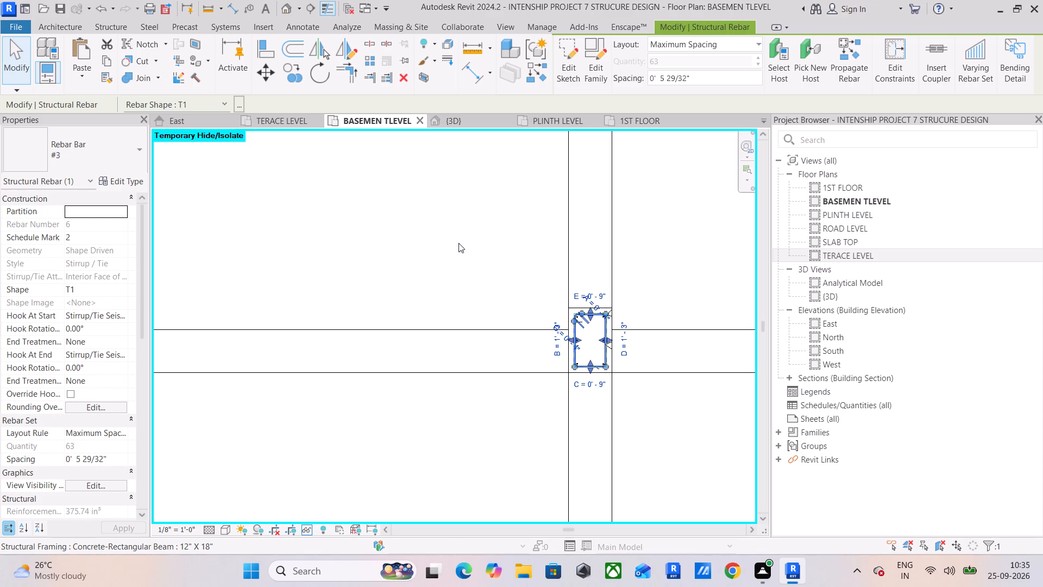
left_click(455, 227)
Set the T1 tie in the second column from the right on the second beam line to Maximum Spacing layout, keeping the default spacing.
scroll(445, 245, "down", 5)
middle_click_drag(445, 246, 569, 249)
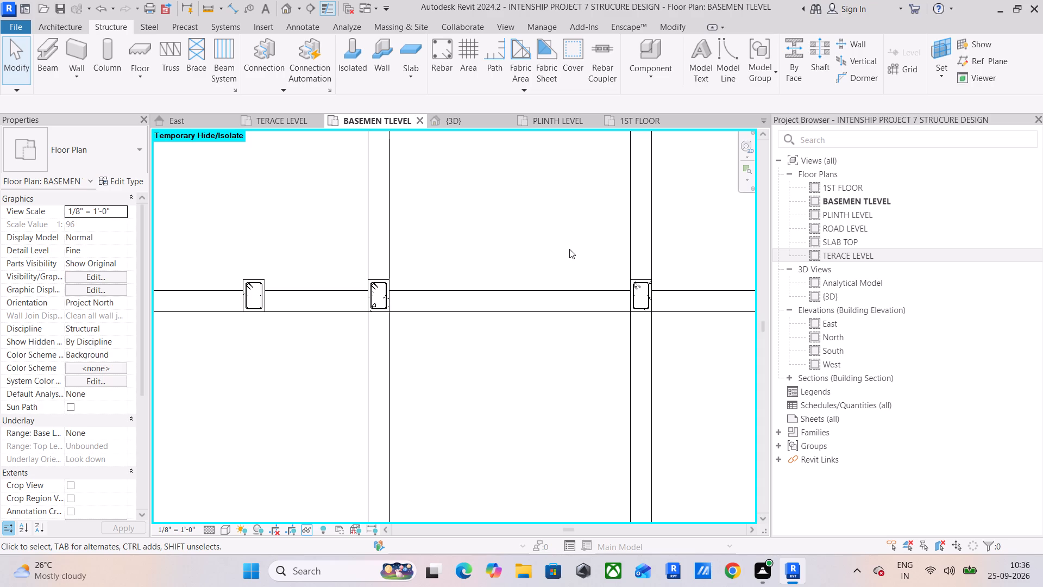
scroll(380, 252, "up", 5)
middle_click_drag(397, 271, 475, 237)
scroll(441, 276, "up", 5)
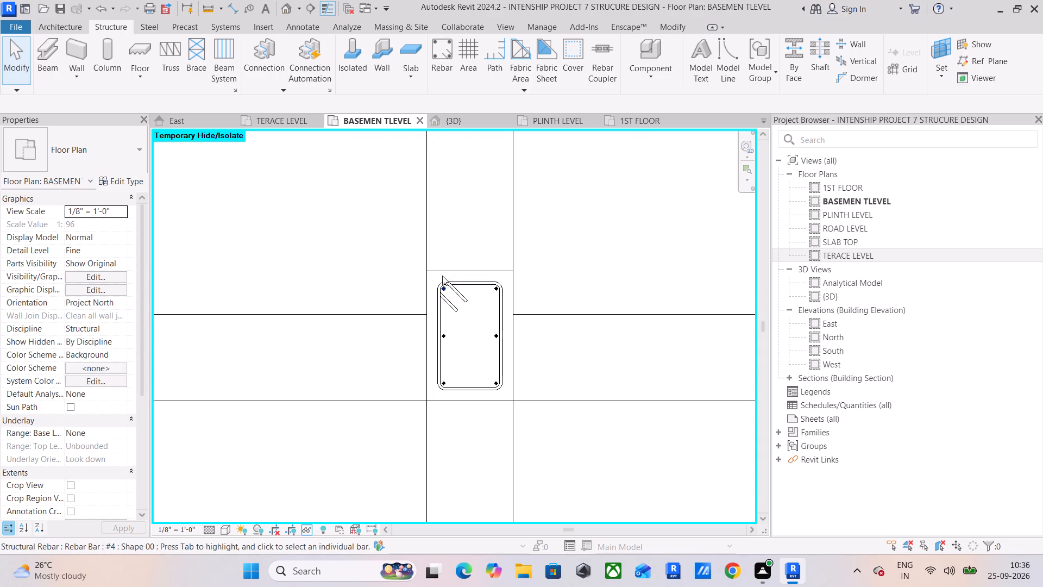
left_click(467, 282)
left_click(693, 46)
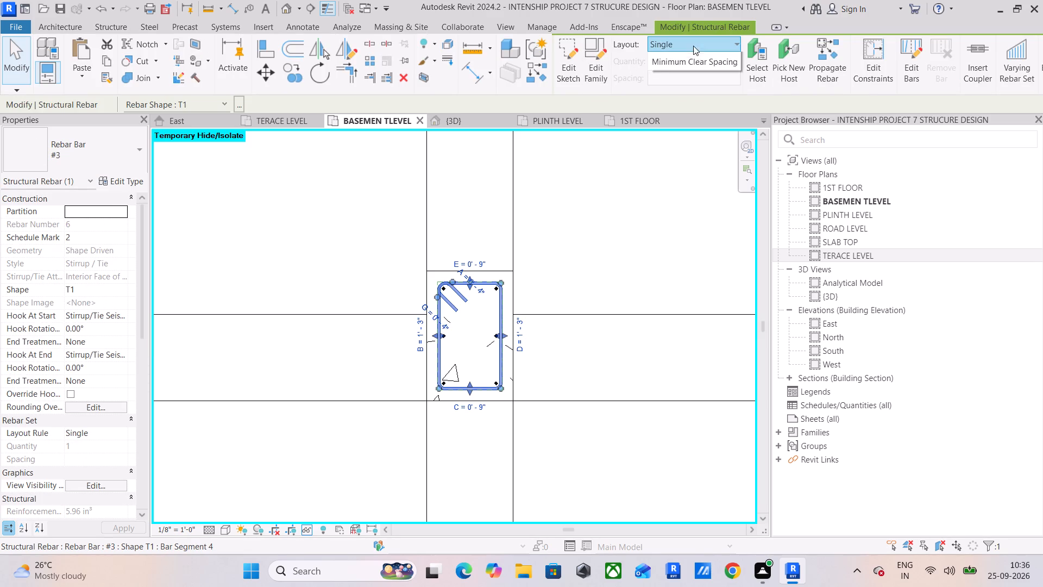
left_click(692, 92)
left_click(363, 207)
Set the T1 tie in the middle column on the second beam line to Maximum Spacing layout at 150 mm.
scroll(363, 207, "down", 2)
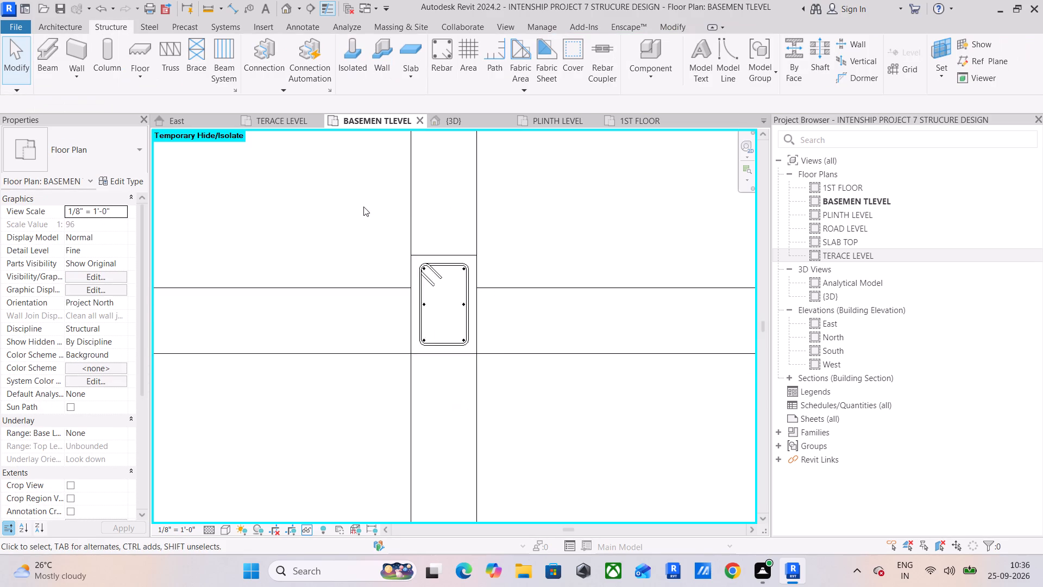
middle_click_drag(365, 207, 612, 198)
left_click(314, 333)
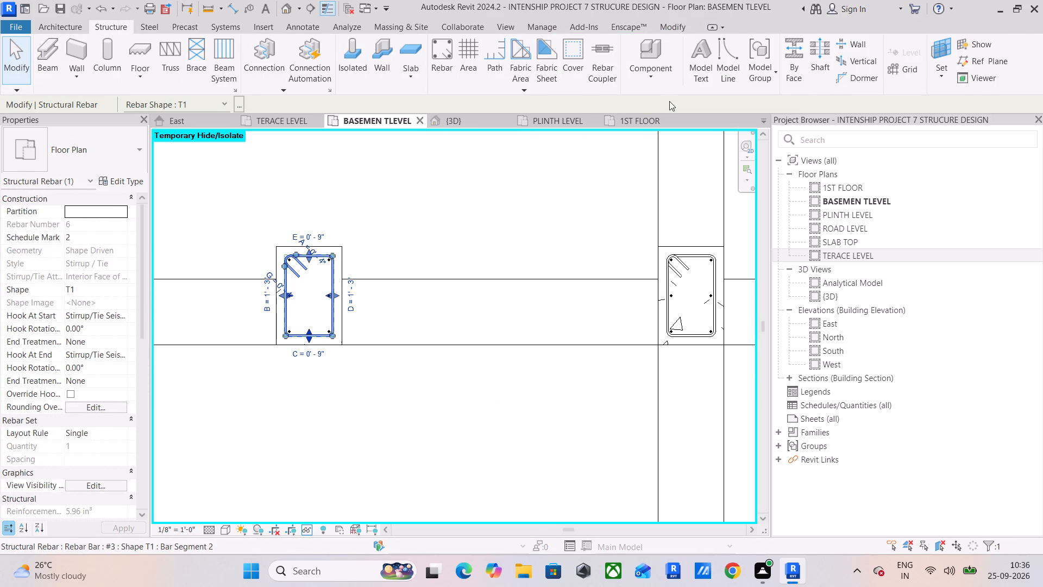
left_click(689, 38)
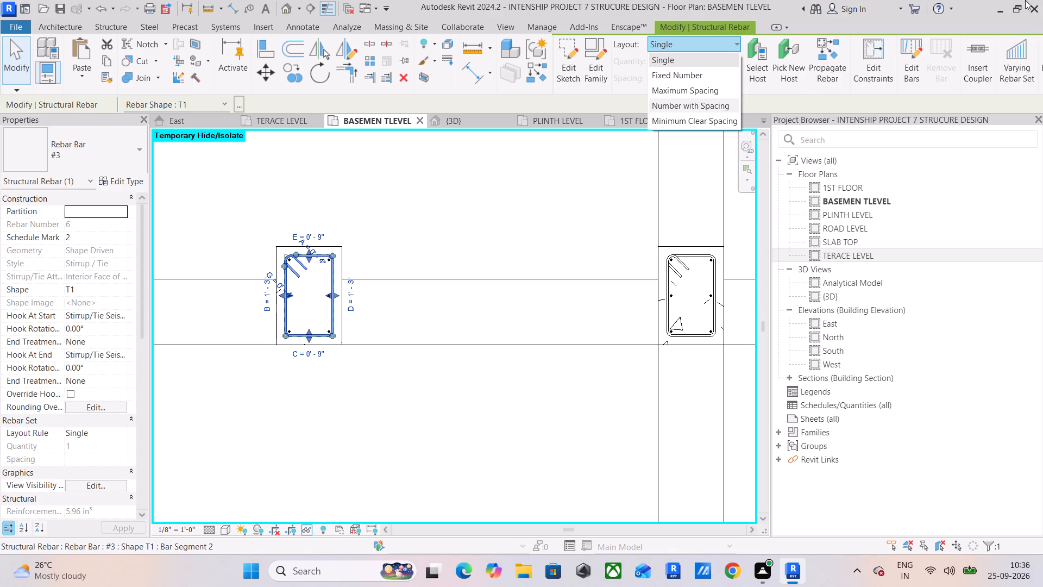
left_click(691, 96)
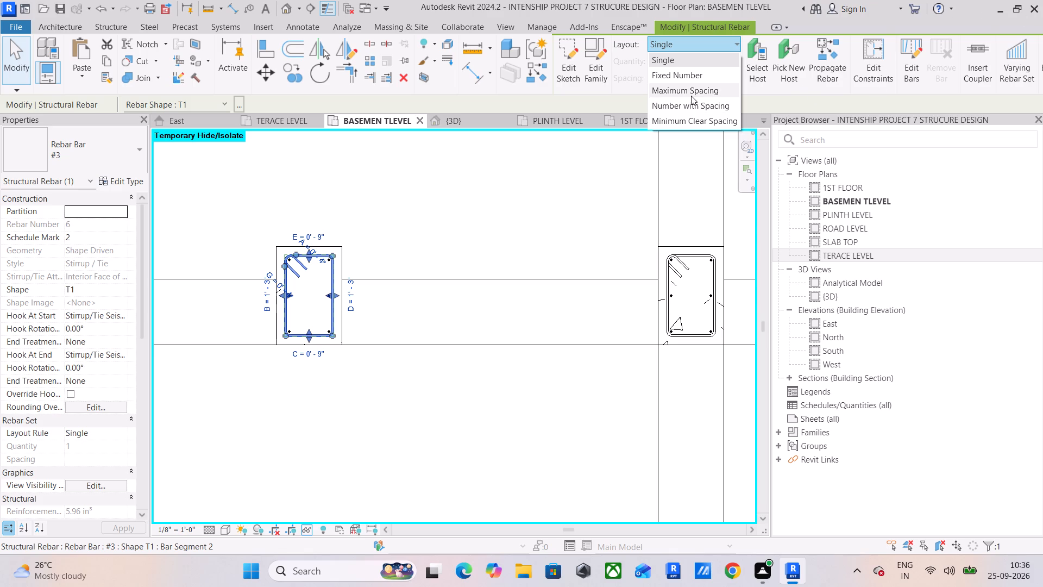
left_click(691, 82)
type("150MM")
key("Return")
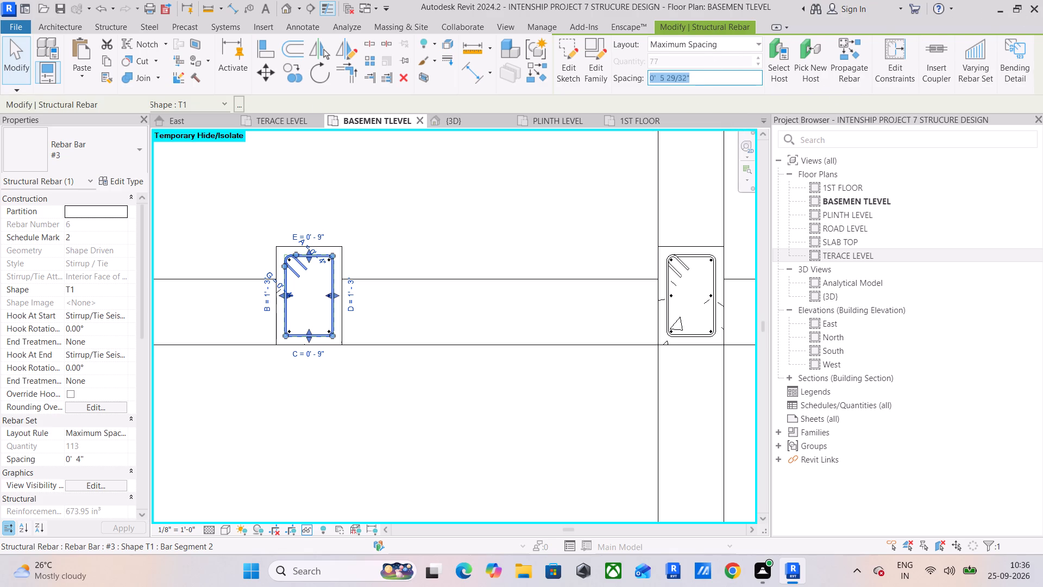
left_click(470, 173)
Set the T1 tie in the second column from the left on the second beam line to Maximum Spacing layout at 150 mm.
middle_click_drag(470, 173, 780, 215)
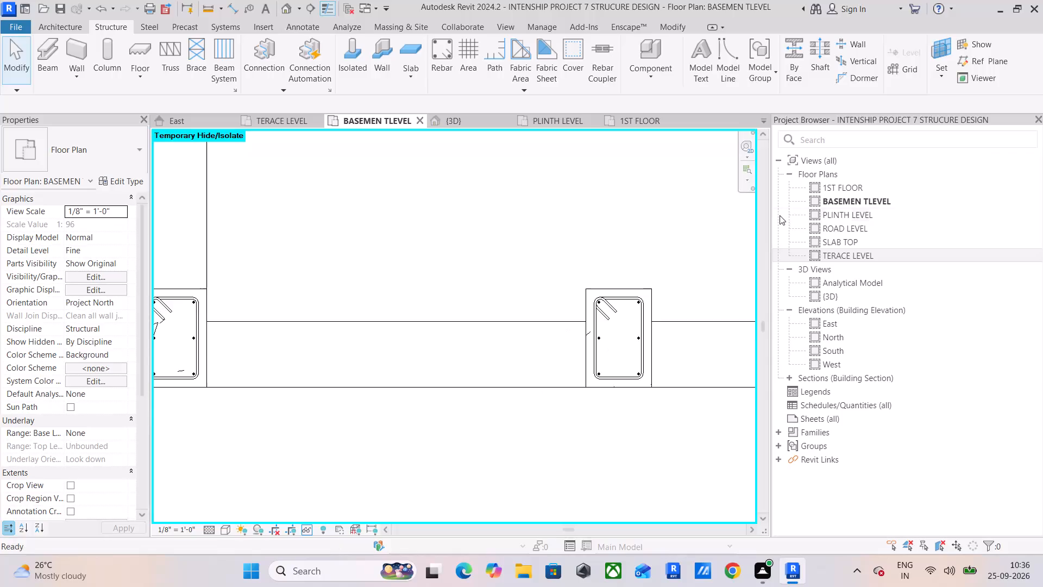
scroll(349, 319, "down", 3)
middle_click_drag(227, 327, 449, 323)
scroll(420, 298, "up", 4)
left_click(447, 307)
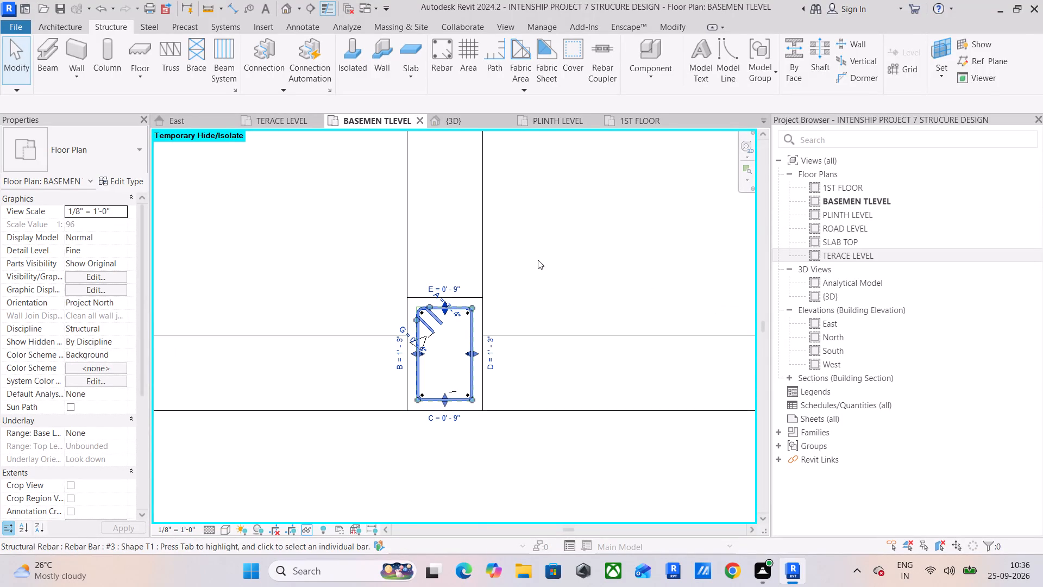
left_click(706, 46)
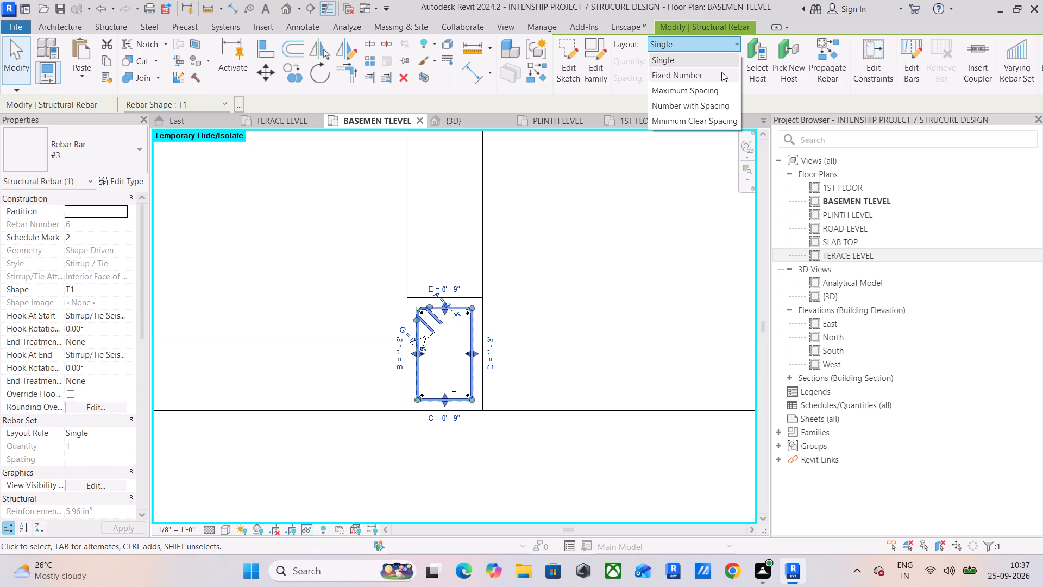
left_click(666, 90)
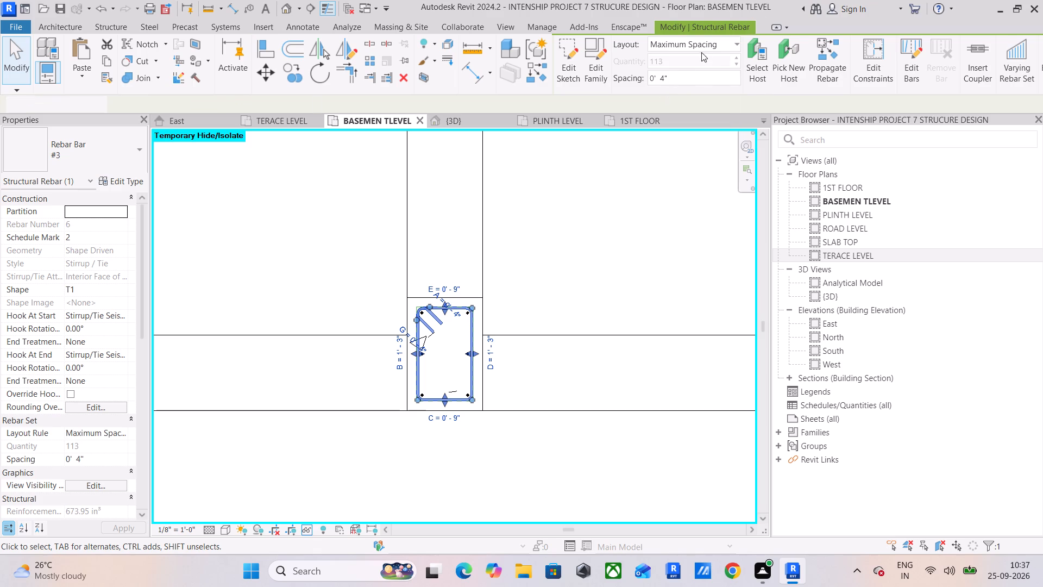
left_click(692, 77)
type("150")
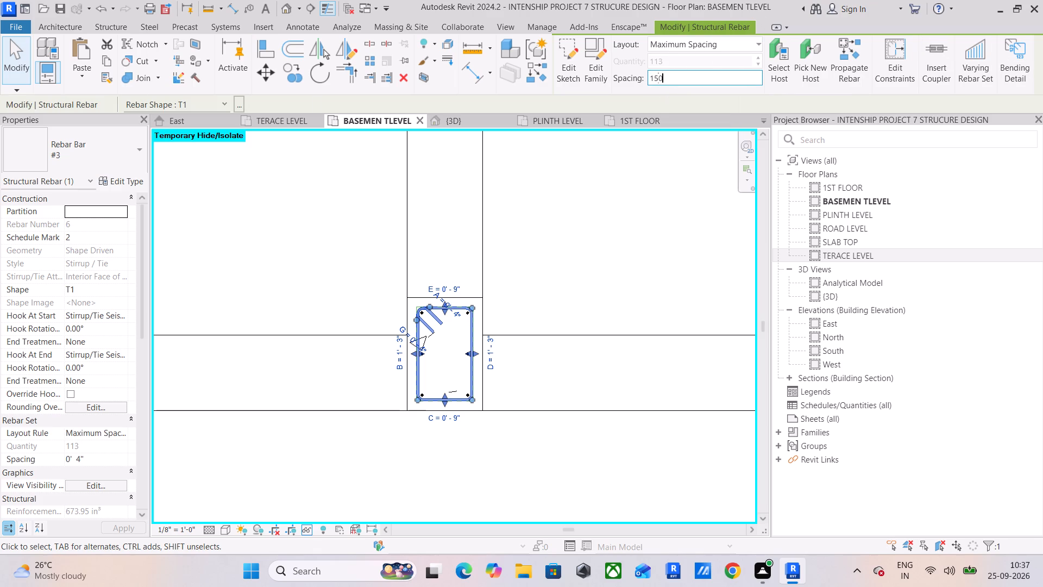
type("MM")
key("Return")
left_click(216, 210)
Check the tie layout of the leftmost column on the second beam line.
scroll(325, 232, "down", 4)
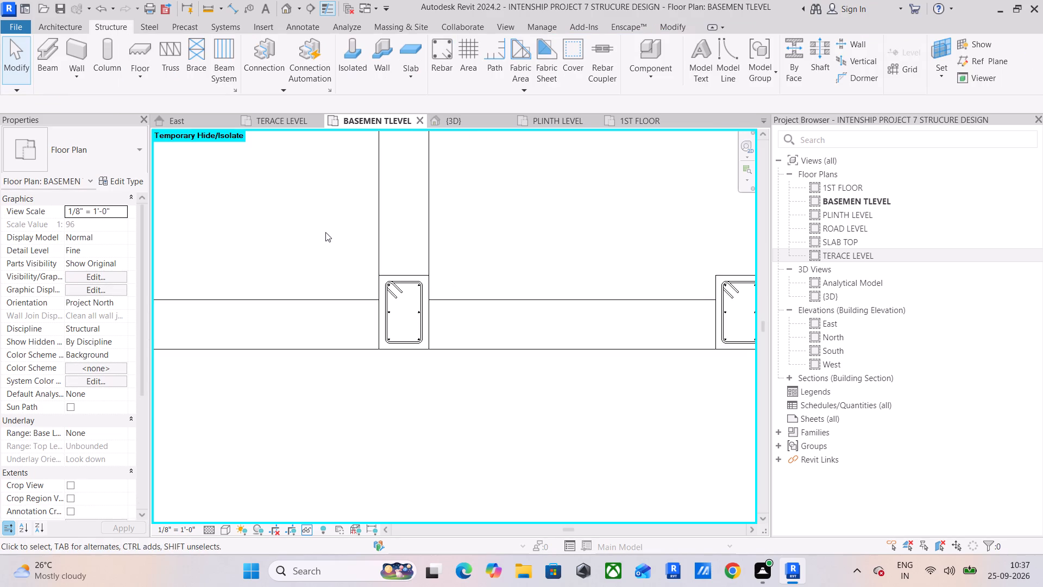
middle_click_drag(325, 232, 542, 226)
scroll(417, 256, "down", 4)
middle_click_drag(416, 257, 505, 260)
middle_click_drag(234, 292, 395, 305)
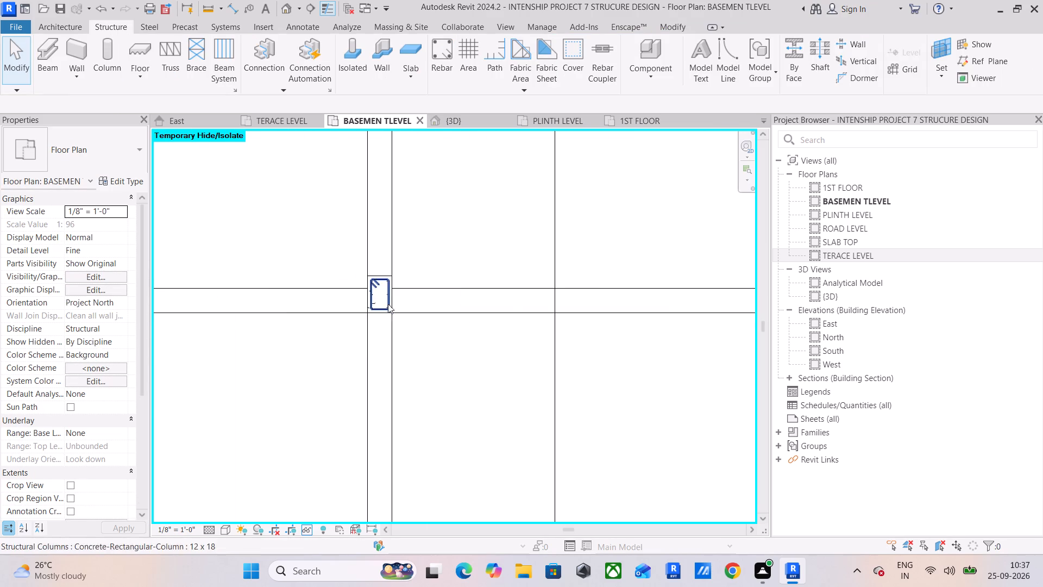
scroll(361, 252, "up", 9)
left_click(414, 323)
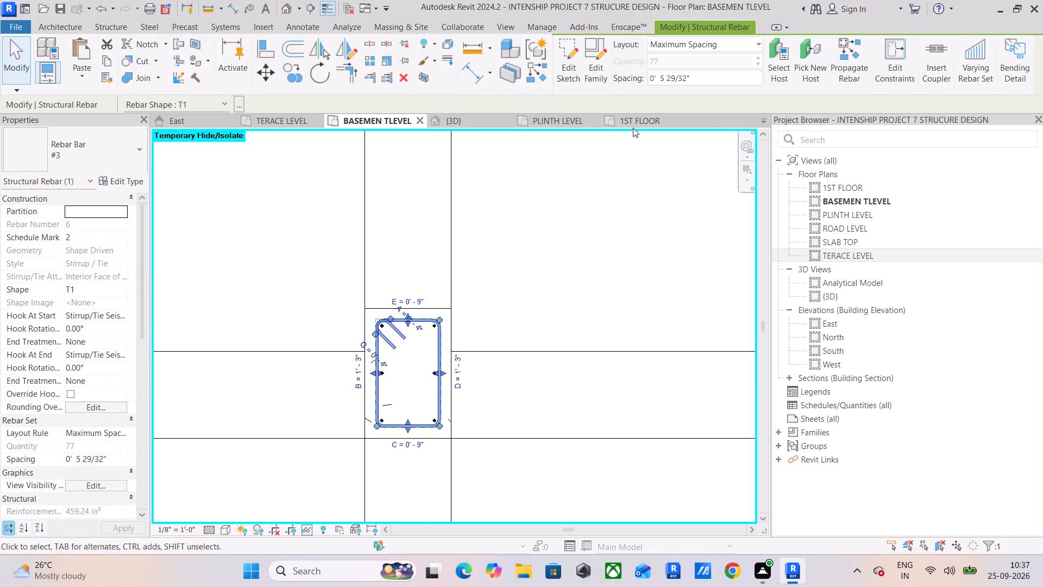
left_click(633, 256)
Set the T1 tie in the leftmost column on the top beam line to Maximum Spacing layout at 150 mm.
scroll(633, 256, "down", 8)
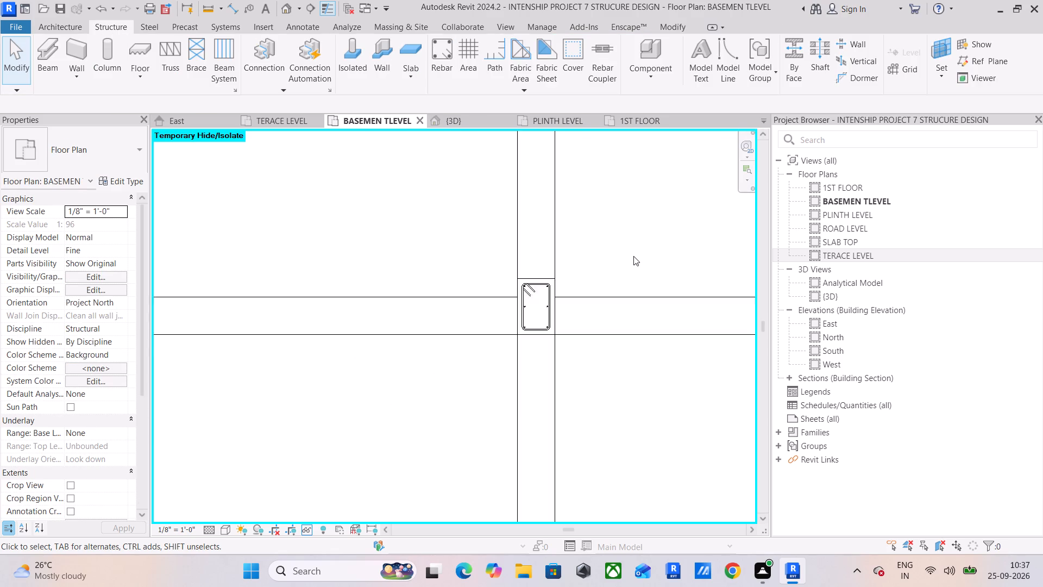
scroll(633, 256, "down", 2)
middle_click_drag(633, 256, 433, 424)
scroll(461, 379, "down", 3)
scroll(401, 217, "up", 8)
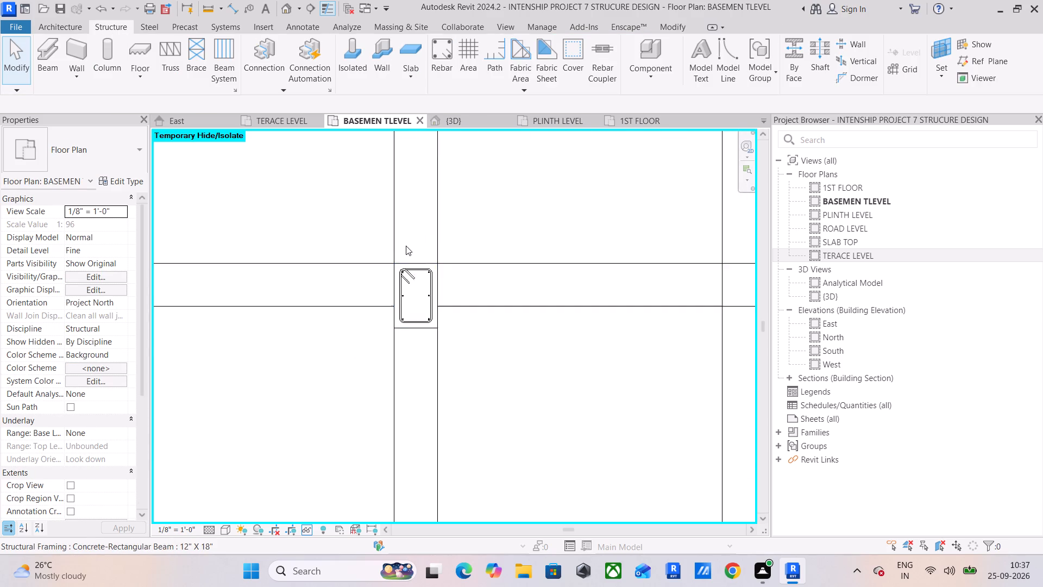
scroll(409, 261, "up", 5)
left_click(428, 277)
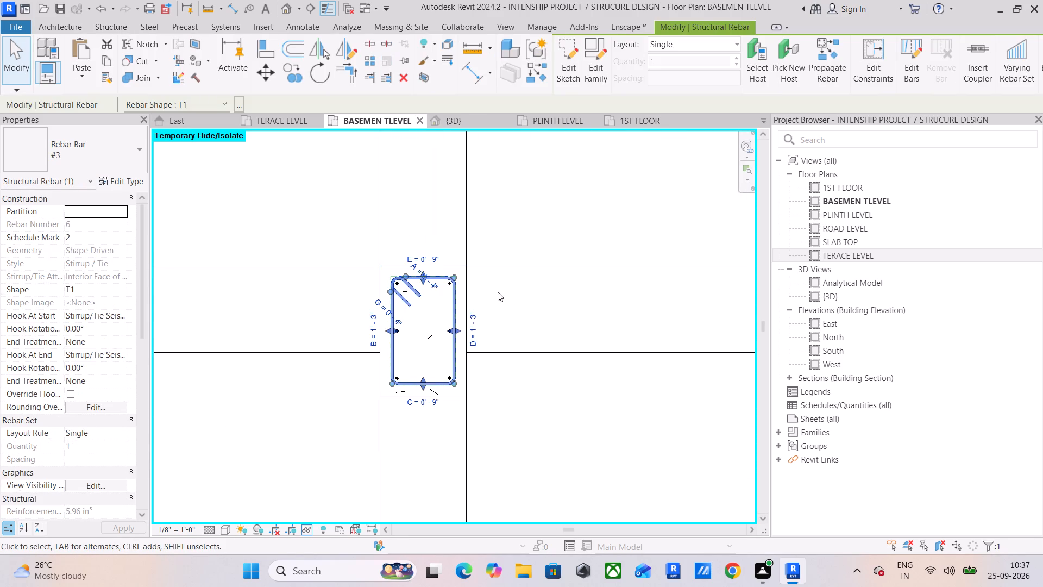
left_click(719, 46)
left_click(704, 86)
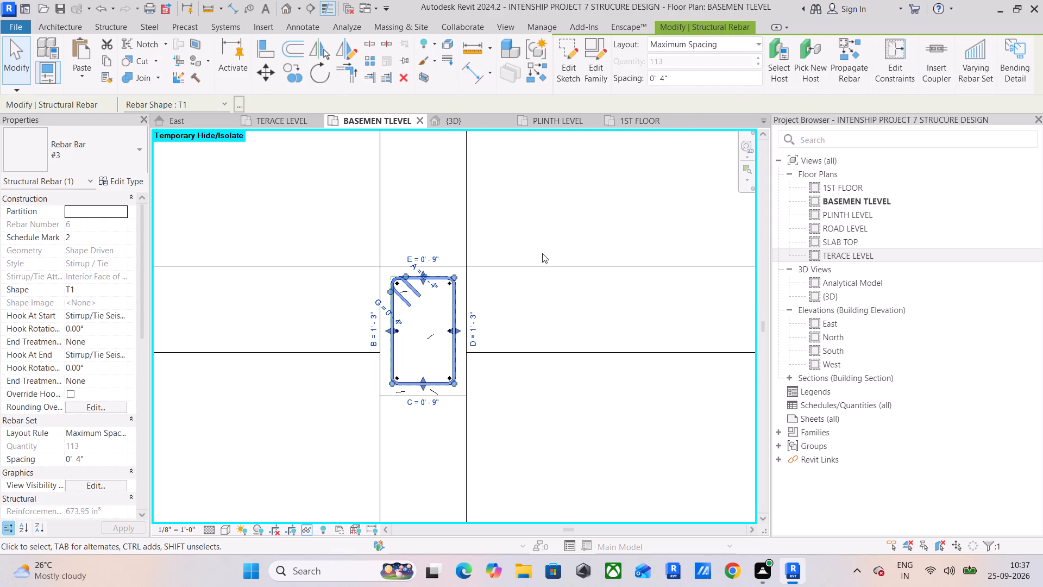
left_click(714, 76)
type("150MM")
key("Return")
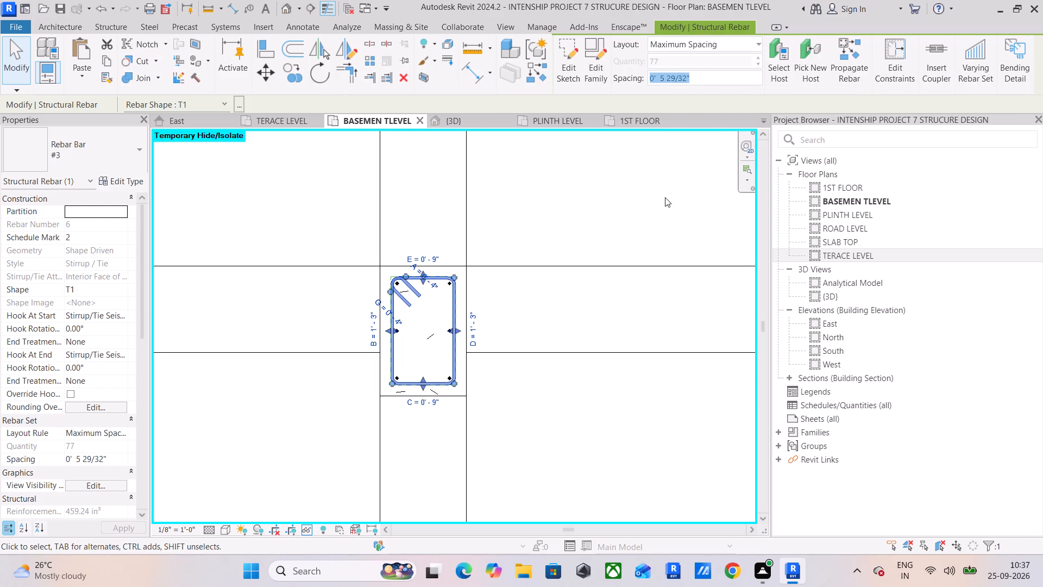
left_click(665, 197)
Set the T1 tie in the second column from the left on the top beam line to Maximum Spacing layout at 150' 0".
scroll(665, 197, "down", 6)
middle_click_drag(667, 202, 268, 269)
scroll(507, 320, "down", 5)
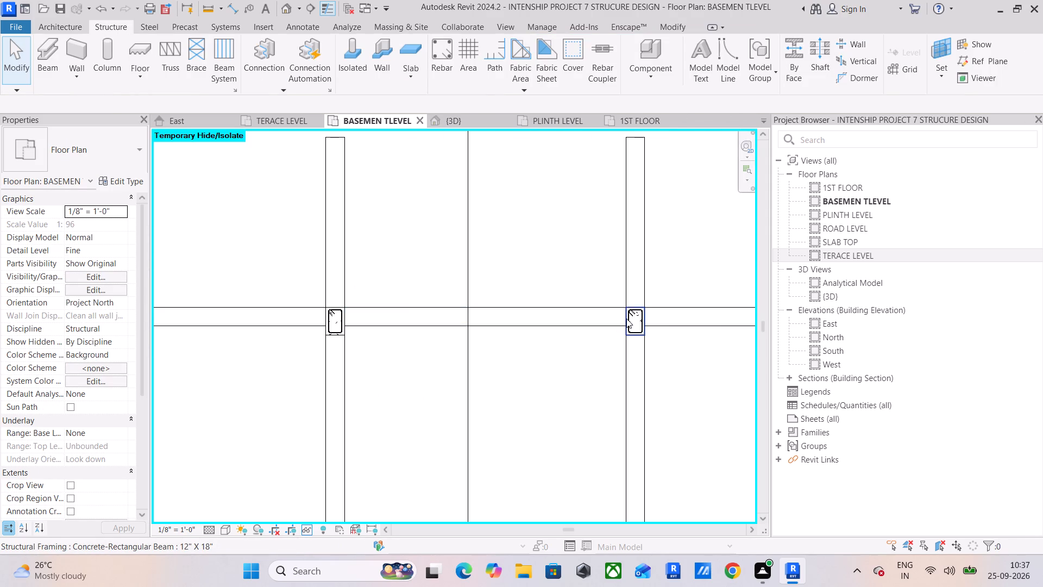
scroll(651, 296, "up", 10)
left_click(620, 336)
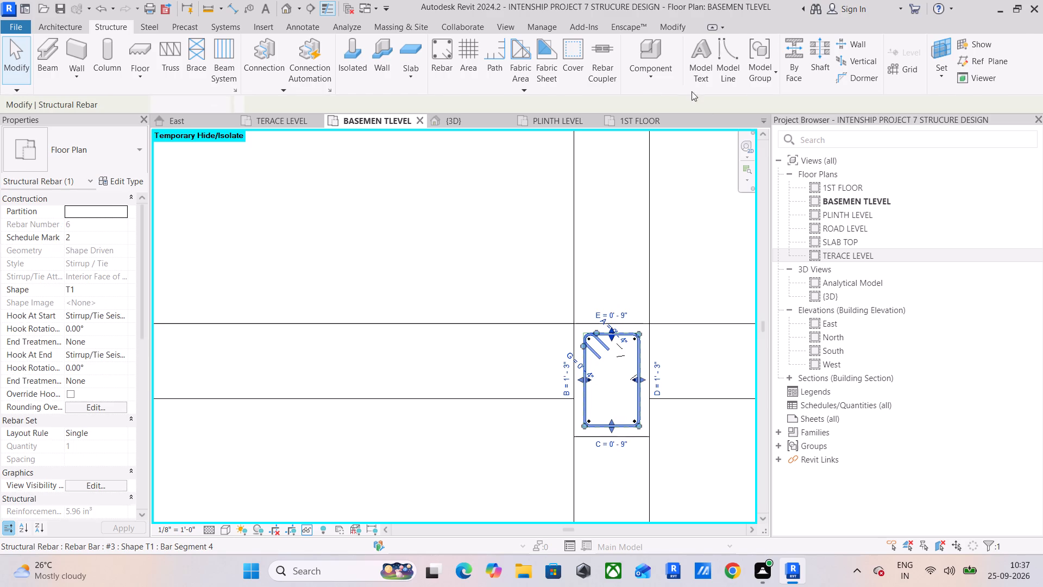
left_click(717, 40)
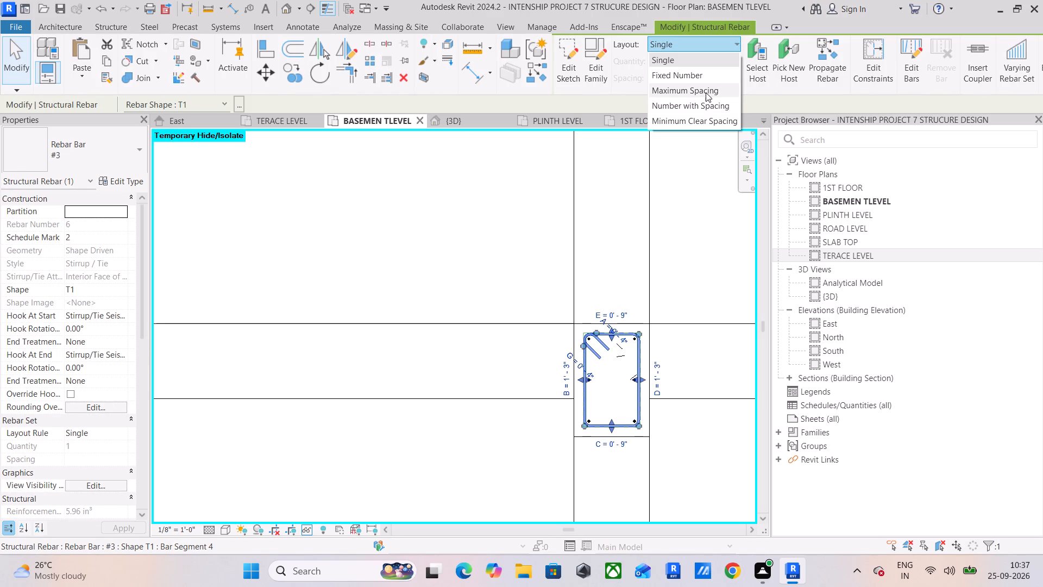
left_click(706, 92)
left_click(702, 78)
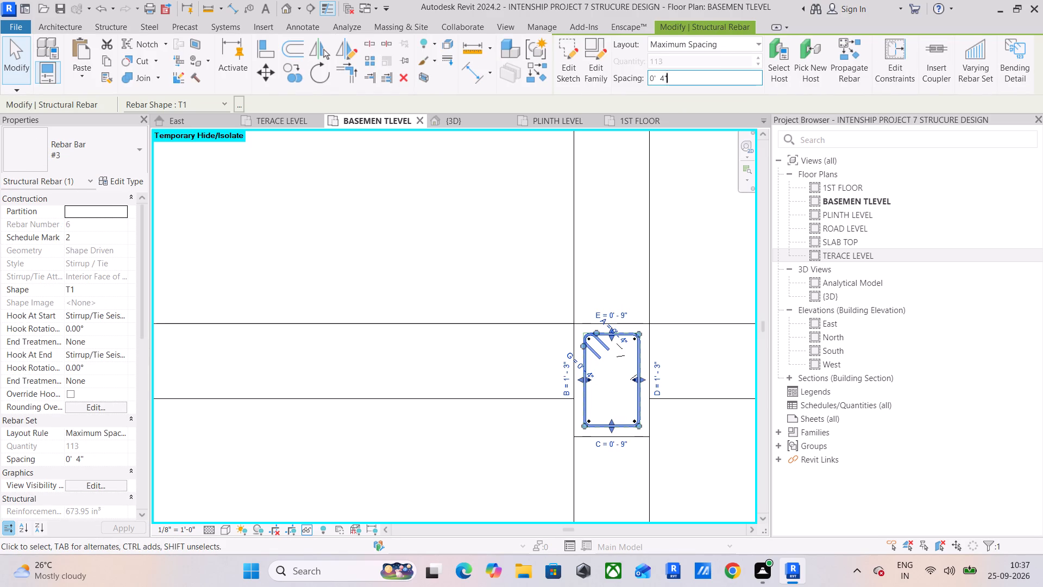
type("150")
key("Return")
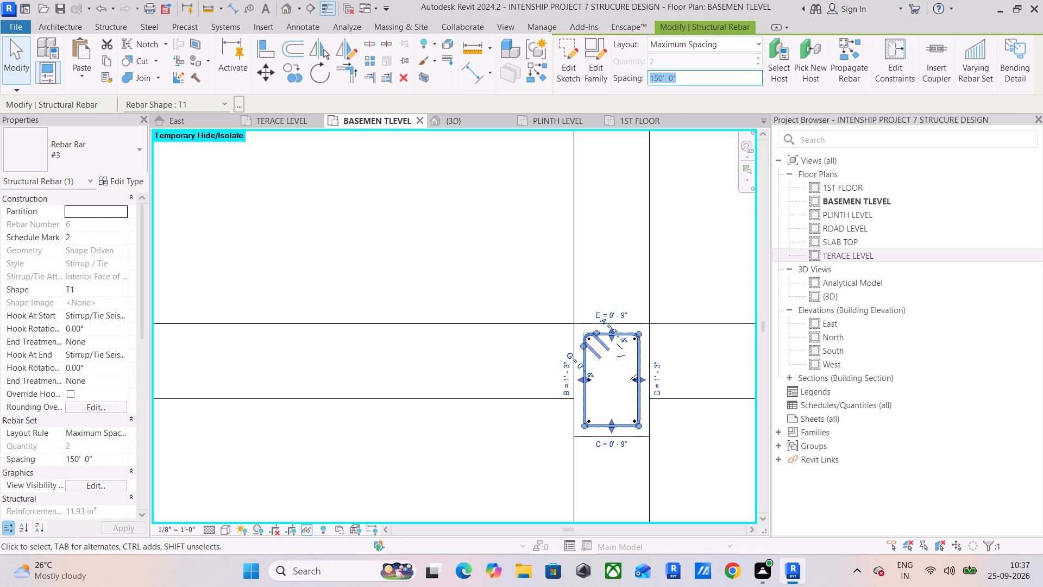
left_click(397, 240)
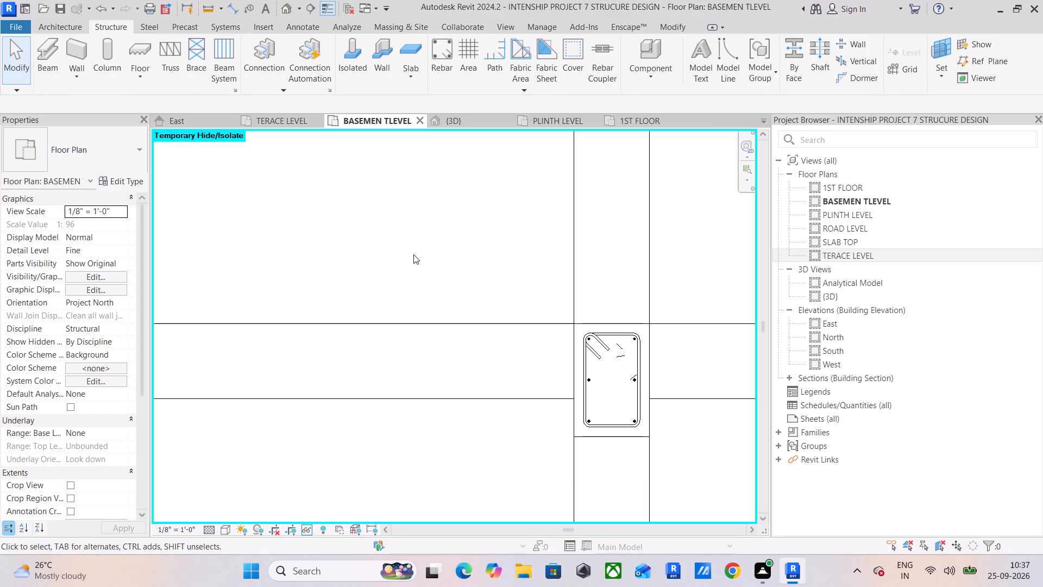
Set the T1 tie in the third column from the left on the top beam line to Maximum Spacing layout at 150 mm.
scroll(420, 250, "down", 3)
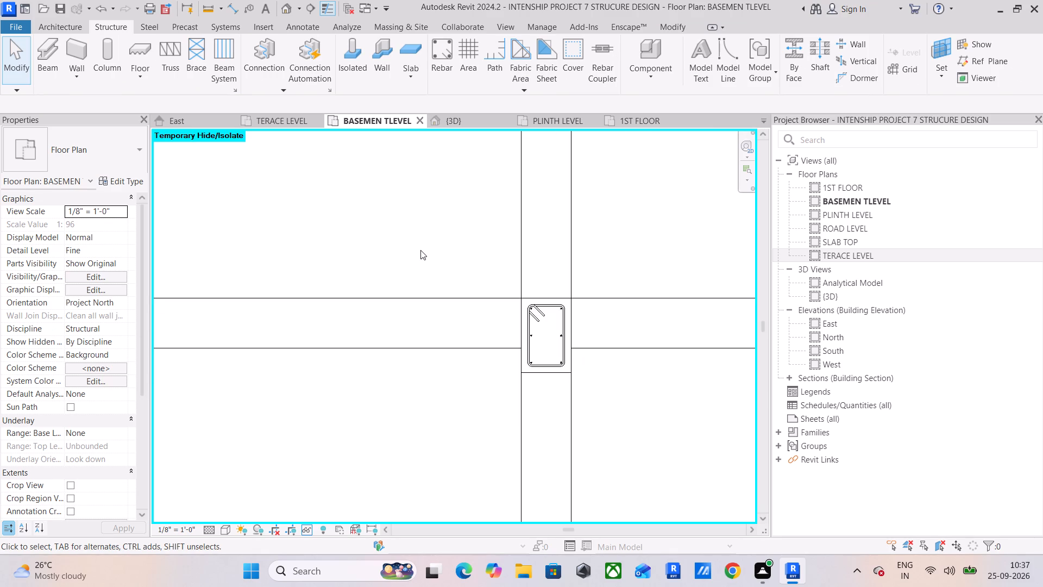
middle_click_drag(420, 250, 287, 259)
scroll(363, 258, "down", 5)
middle_click_drag(506, 266, 396, 271)
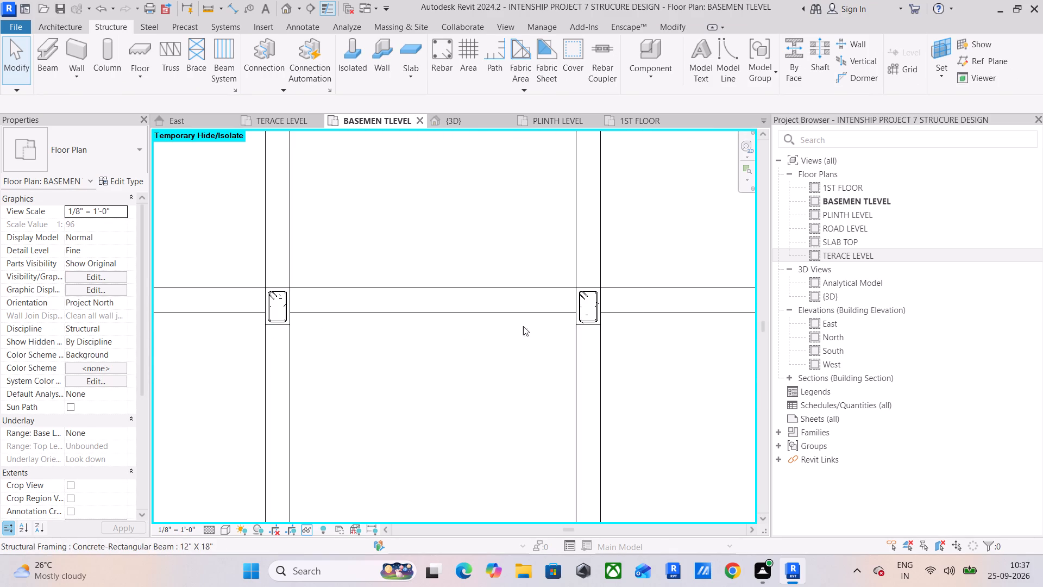
scroll(593, 297, "up", 5)
left_click(588, 286)
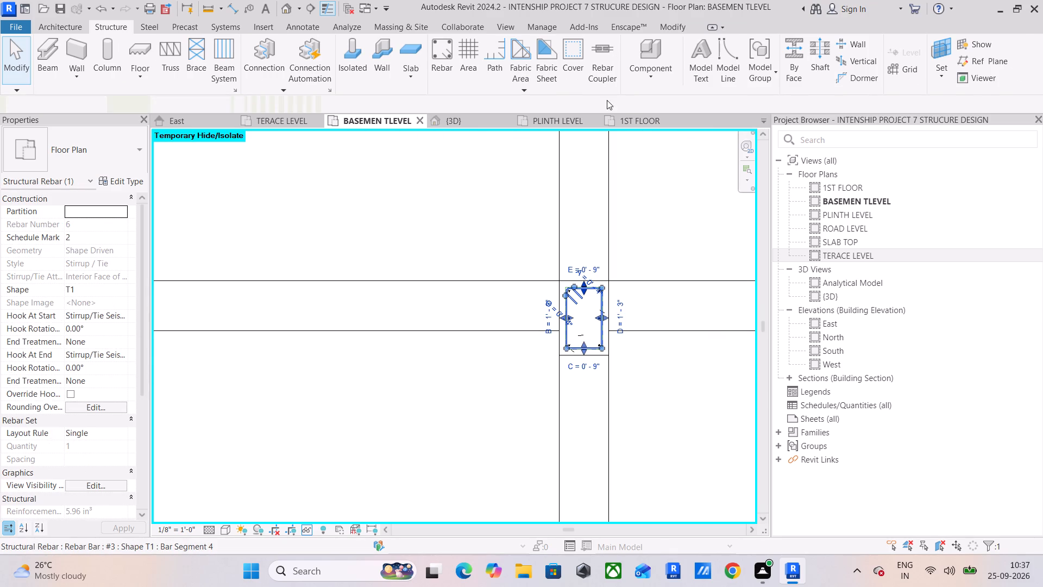
left_click(706, 48)
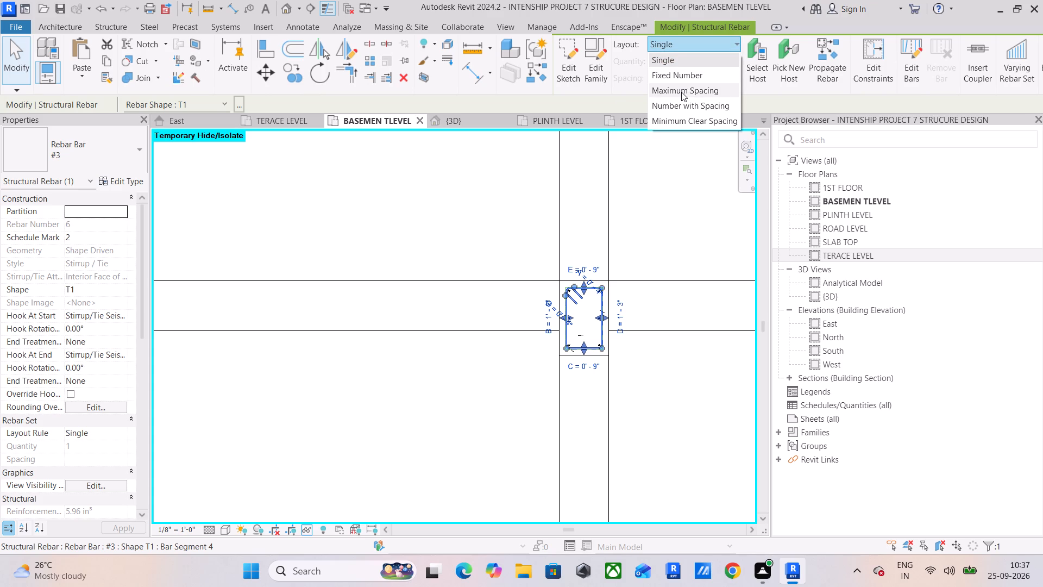
left_click(681, 92)
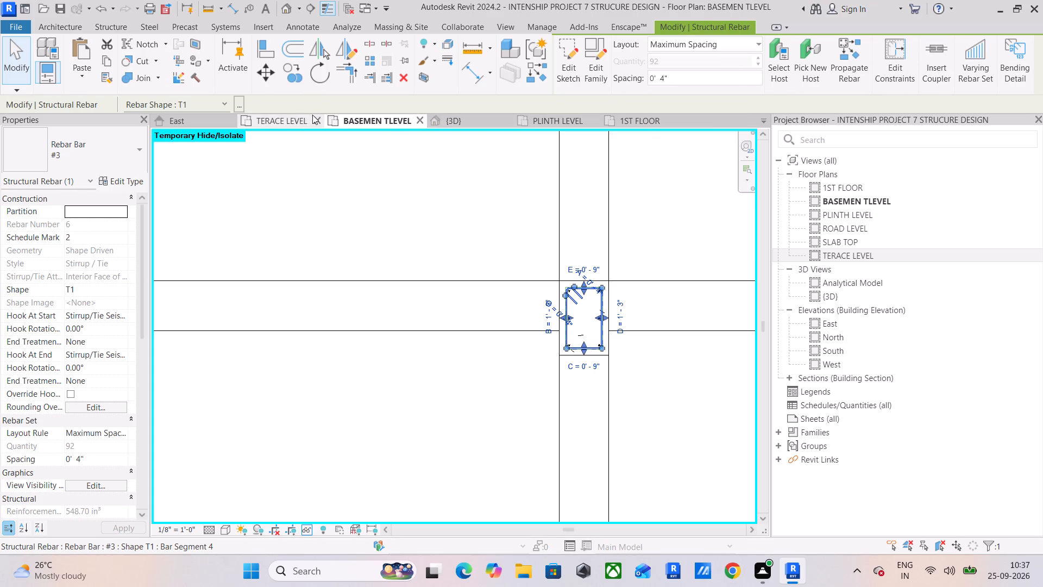
left_click(696, 81)
type("150")
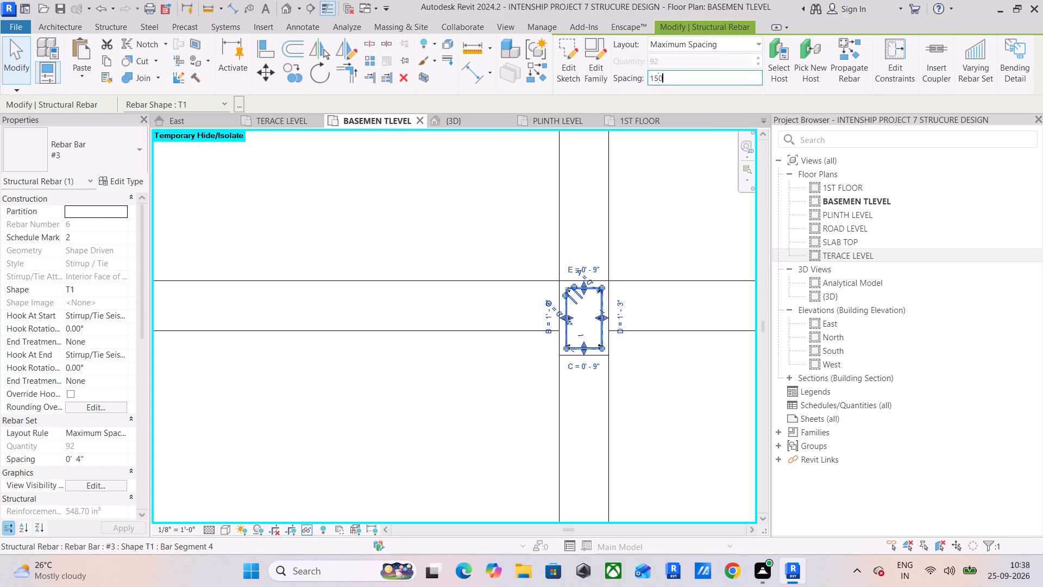
type("MM")
key("Return")
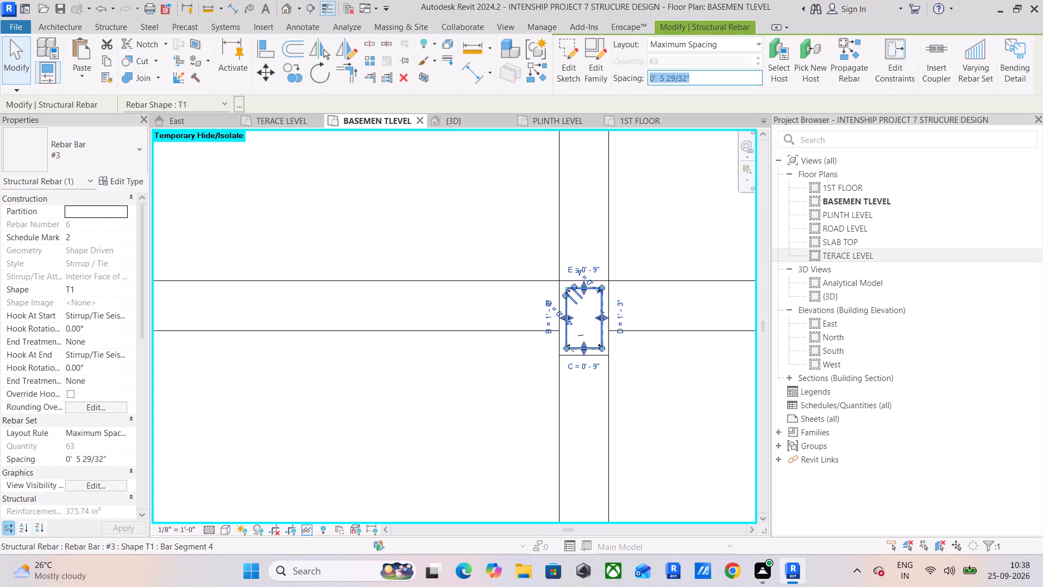
left_click(450, 210)
Set the T1 tie in the rightmost column on the top beam line to Maximum Spacing layout at 150 mm.
scroll(504, 242, "down", 5)
middle_click_drag(590, 247, 224, 309)
scroll(479, 338, "up", 5)
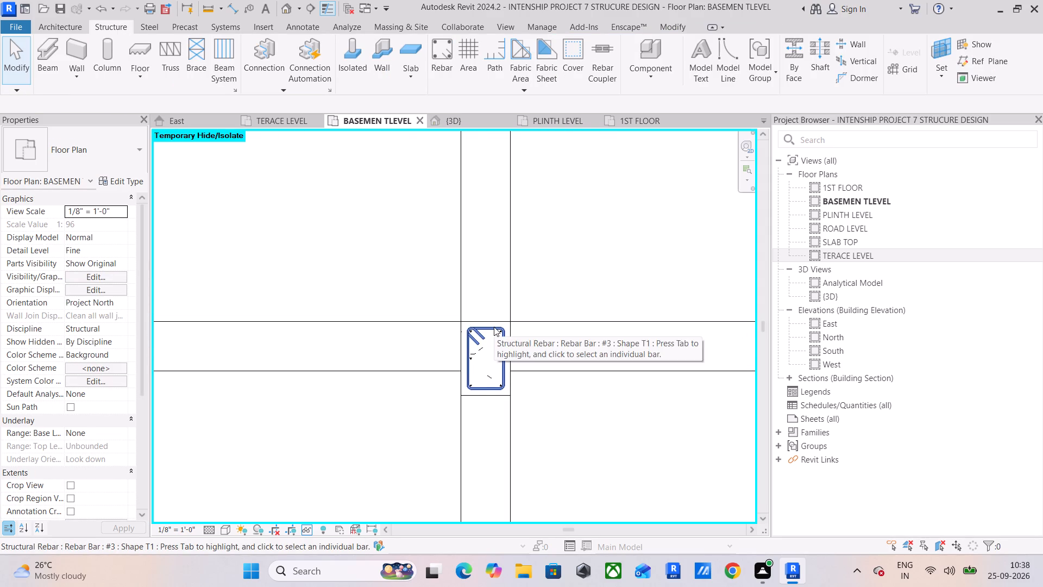
left_click(494, 327)
left_click(707, 43)
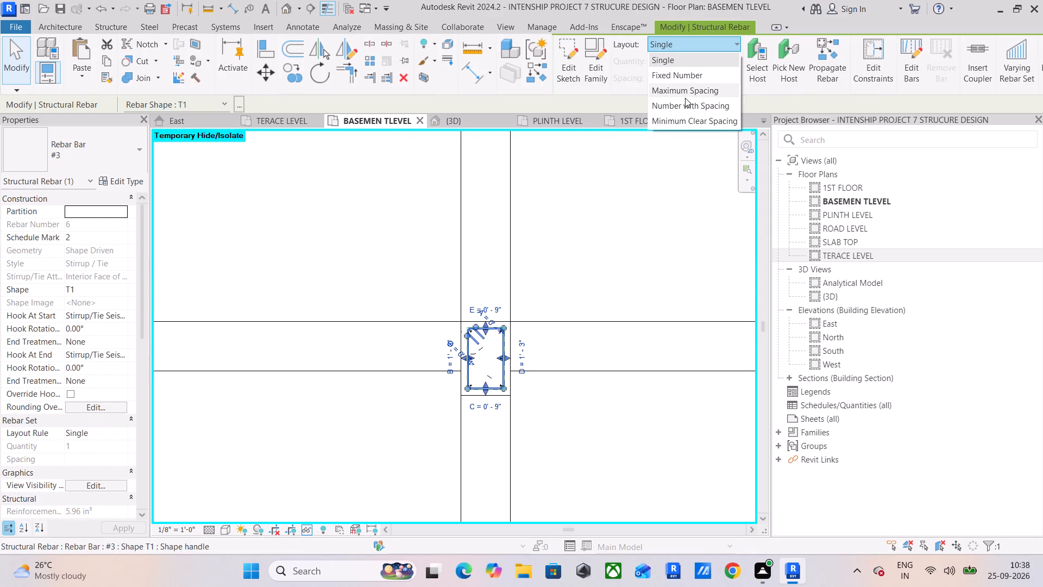
left_click(685, 98)
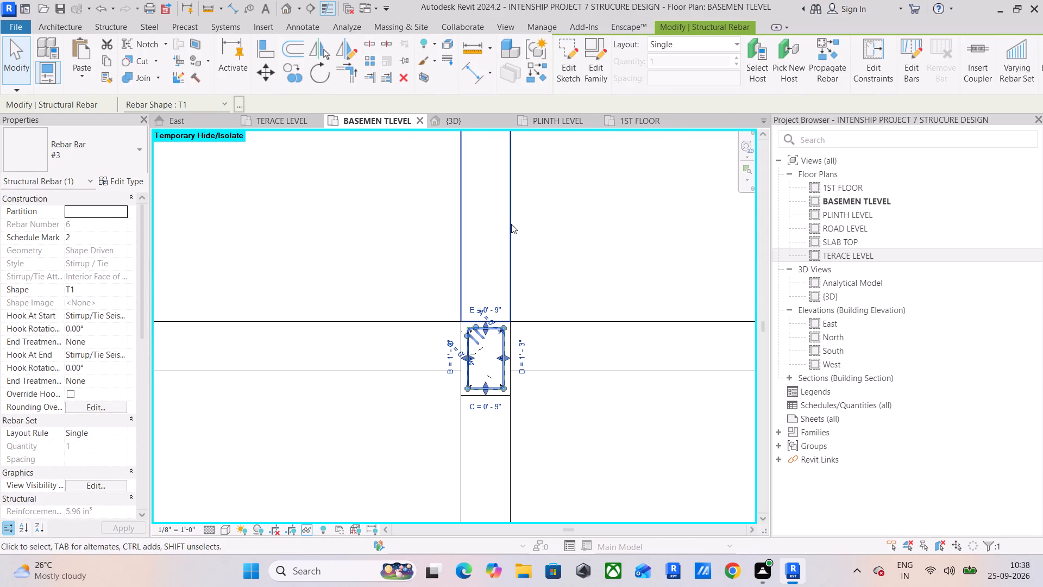
left_click(696, 47)
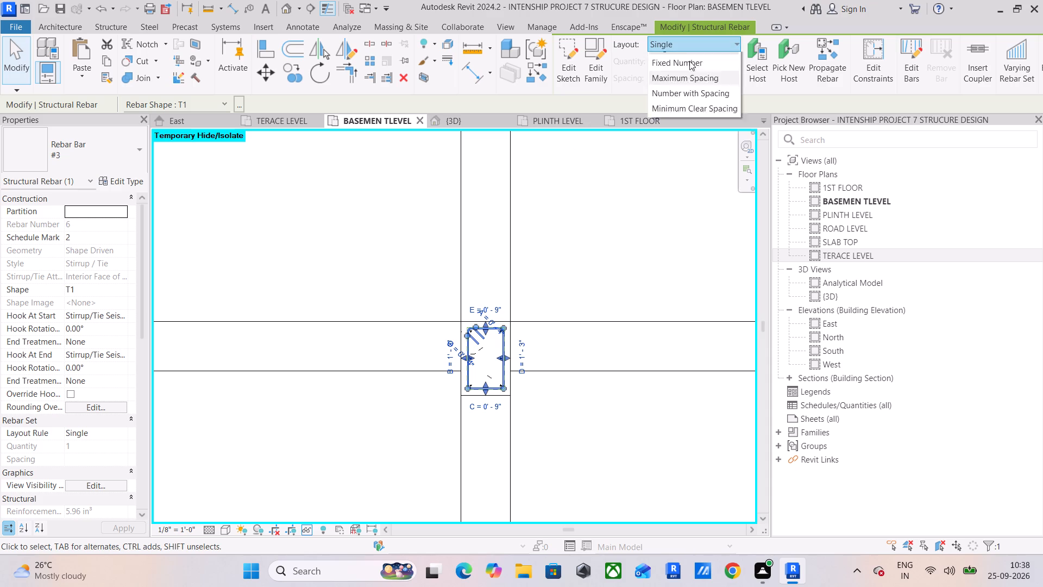
left_click(701, 87)
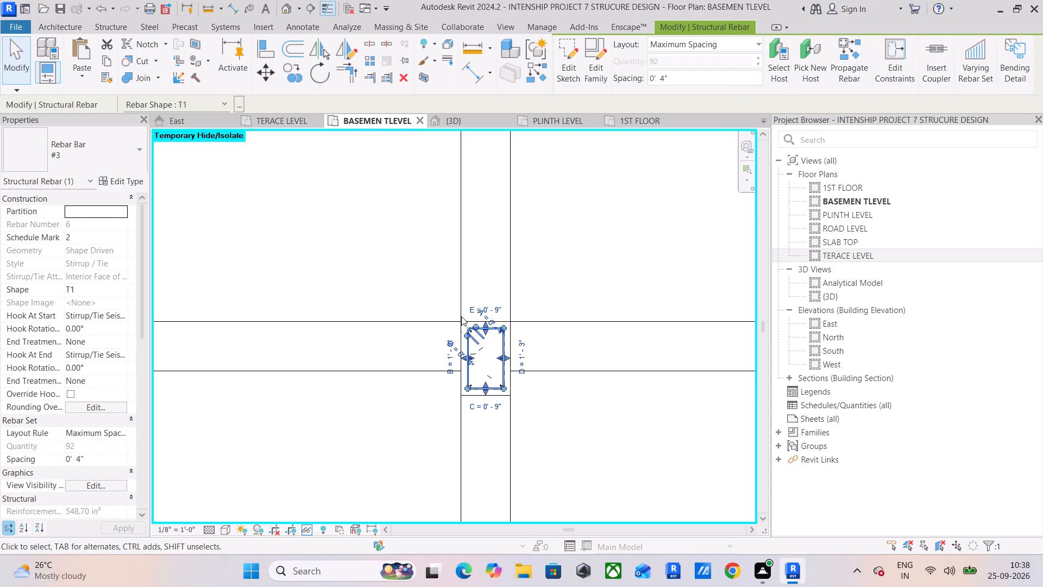
left_click(695, 77)
type("150")
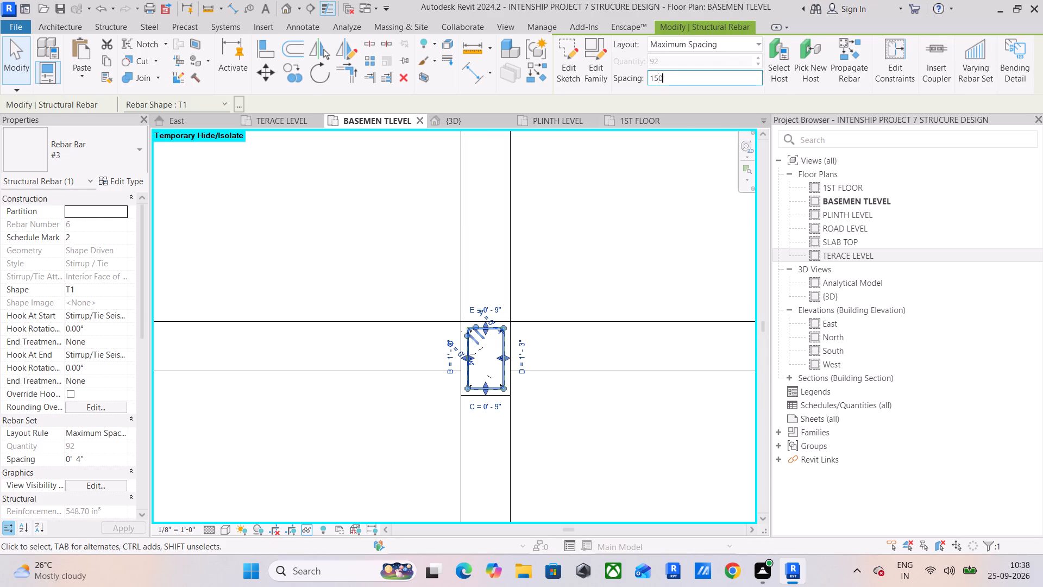
type("MM")
key("Return")
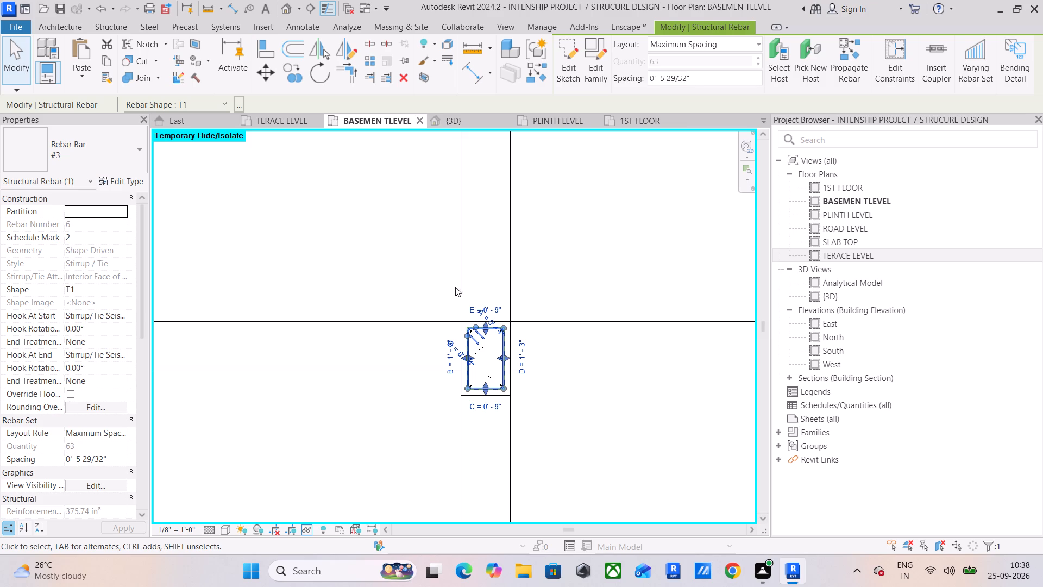
scroll(451, 285, "down", 4)
scroll(600, 271, "down", 4)
left_click(601, 249)
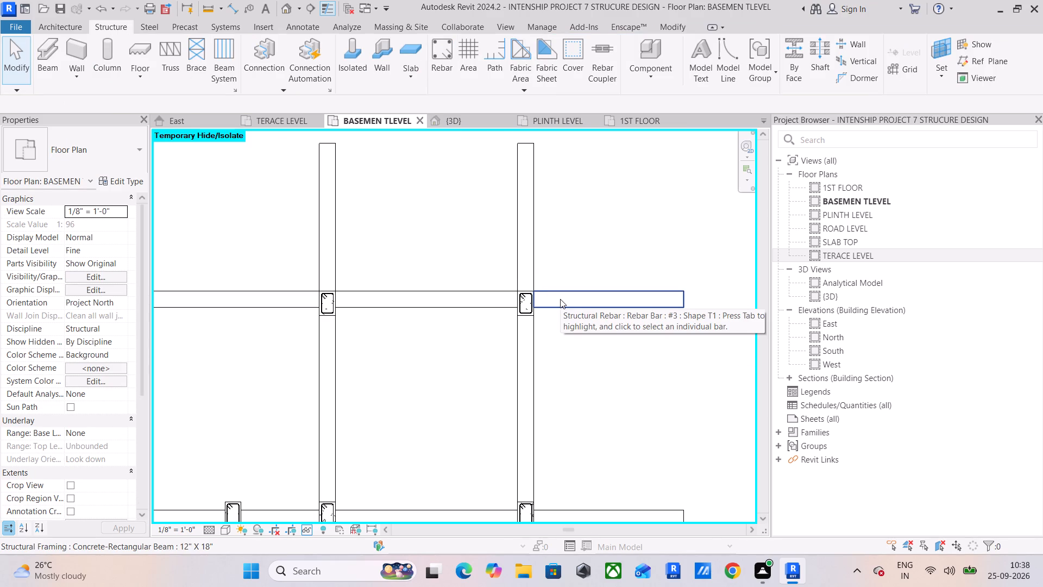
Review the whole basement column grid in plan for columns whose reinforcement was missed.
scroll(557, 325, "down", 4)
middle_click_drag(554, 327, 650, 252)
scroll(411, 374, "down", 3)
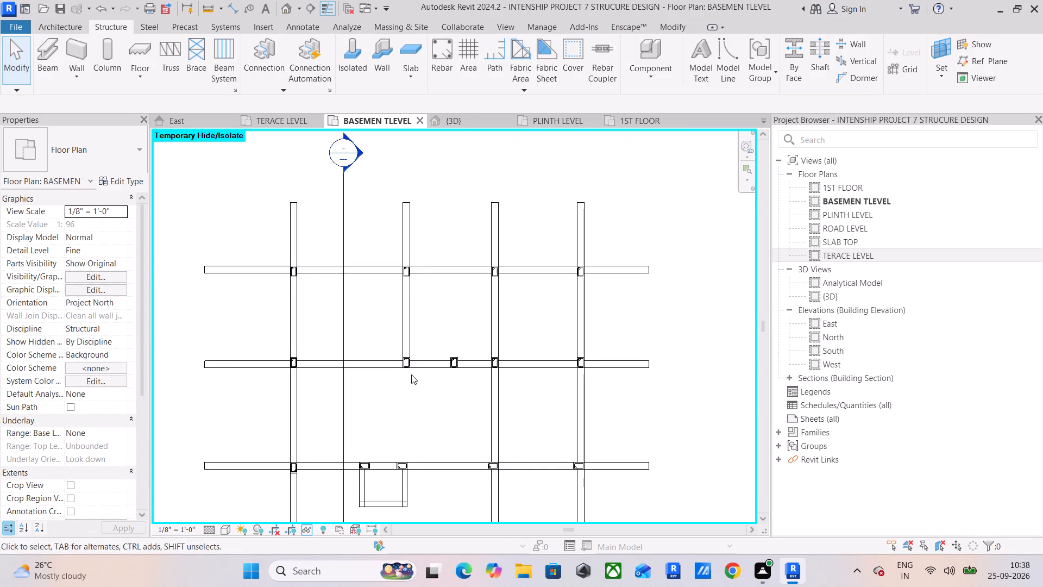
middle_click_drag(411, 374, 524, 314)
middle_click_drag(461, 324, 424, 268)
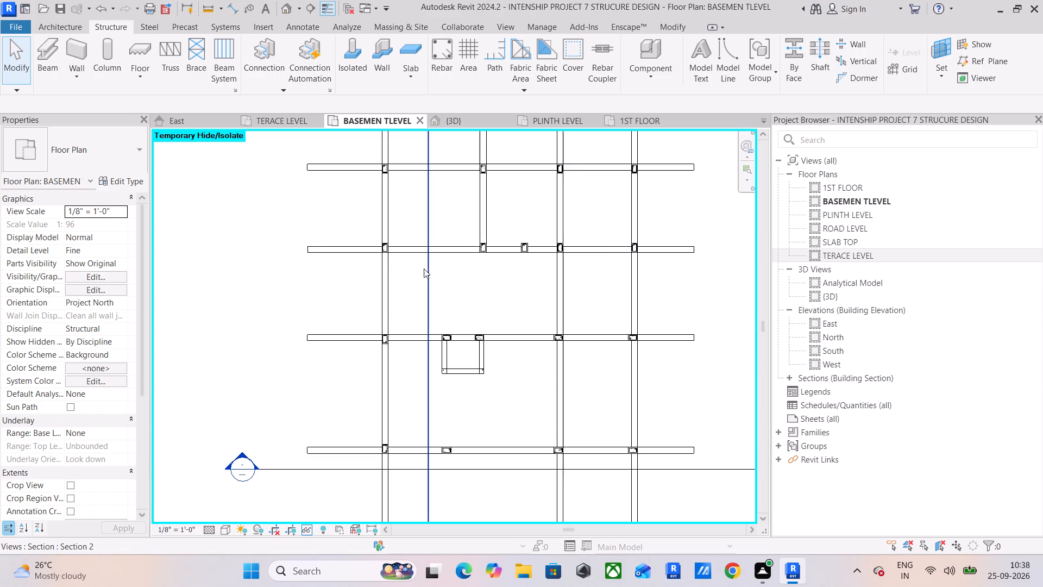
scroll(424, 268, "down", 3)
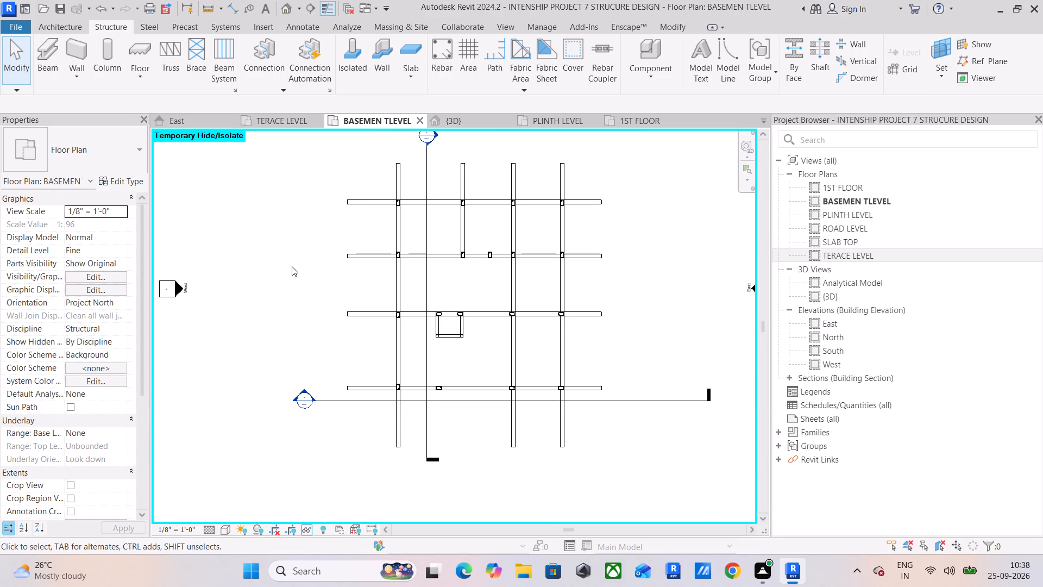
left_click(292, 266)
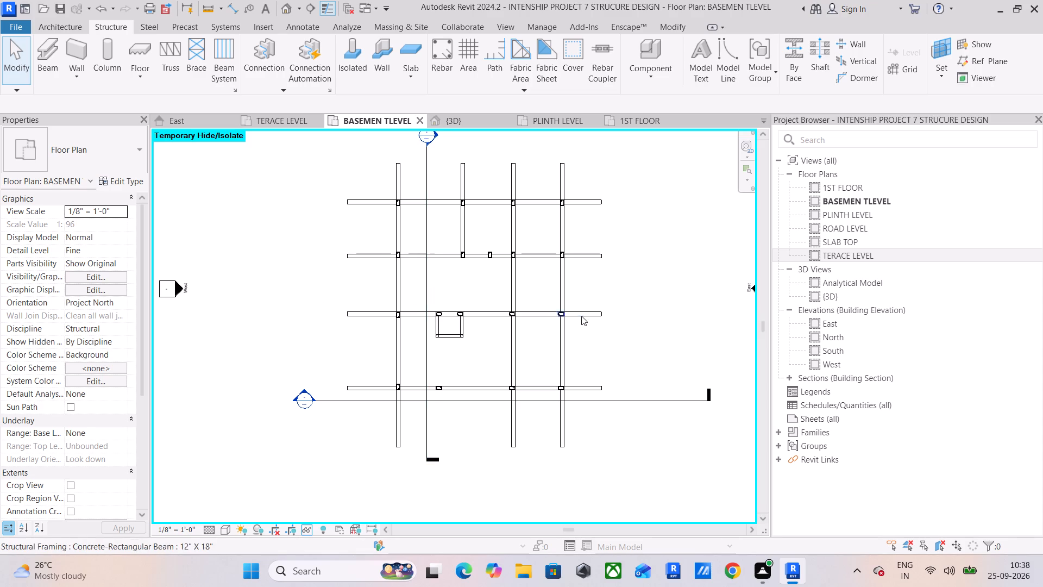
Open the Section 1 view from its section marker below the bottom beam line.
middle_click_drag(583, 316, 595, 323)
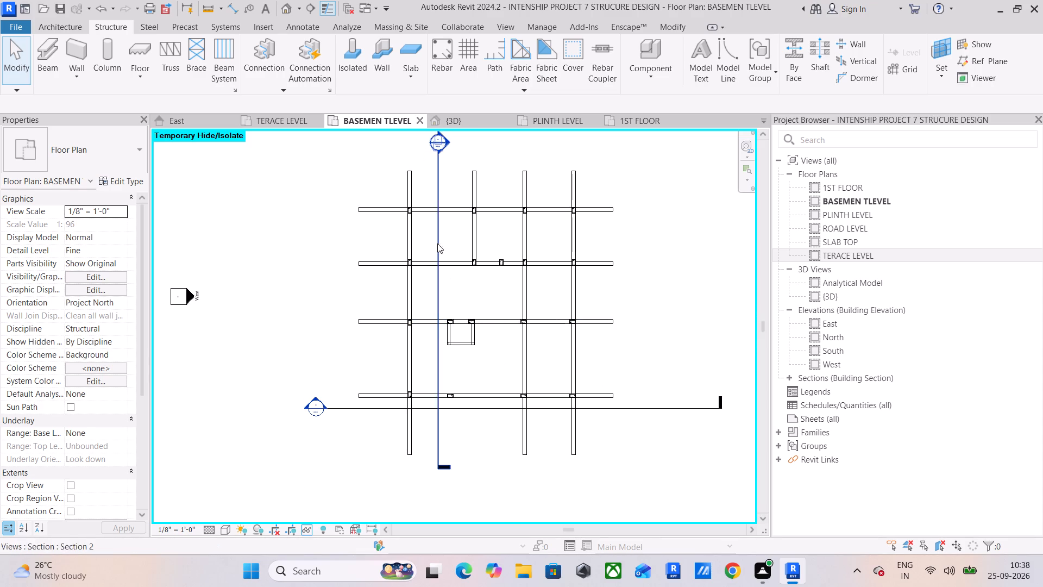
scroll(389, 252, "up", 4)
middle_click_drag(430, 426, 486, 237)
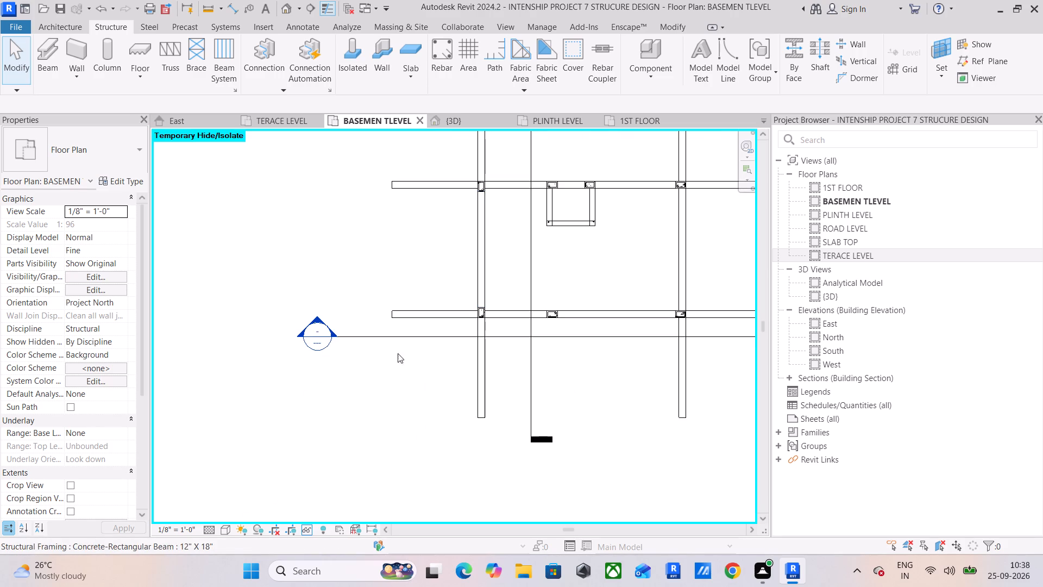
double_click(410, 332)
left_click(284, 291)
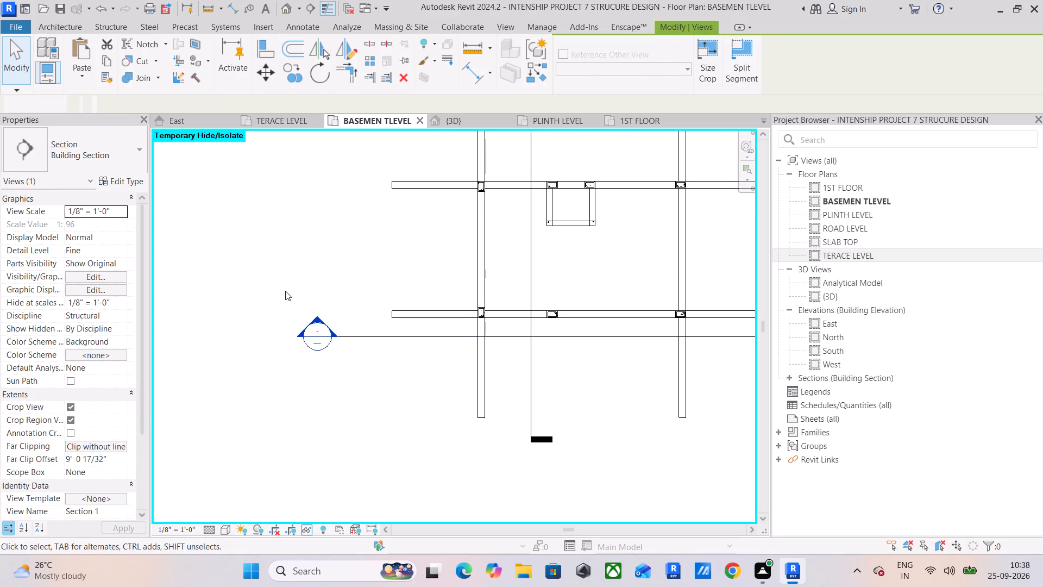
double_click(319, 321)
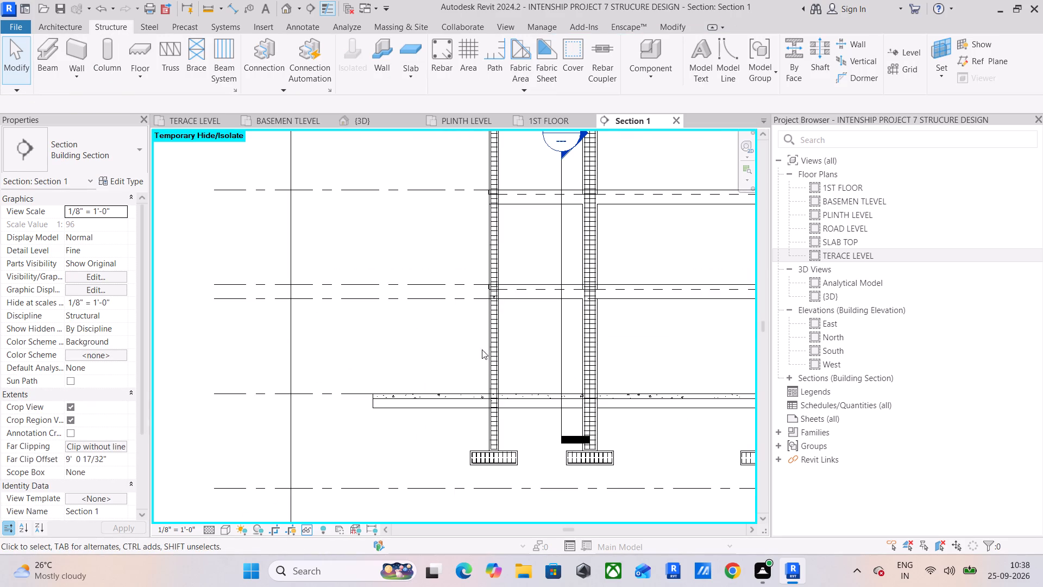
Examine the tie spacing along the columns in Section 1, from the footings up to the column tops.
scroll(493, 349, "up", 10)
scroll(483, 379, "down", 5)
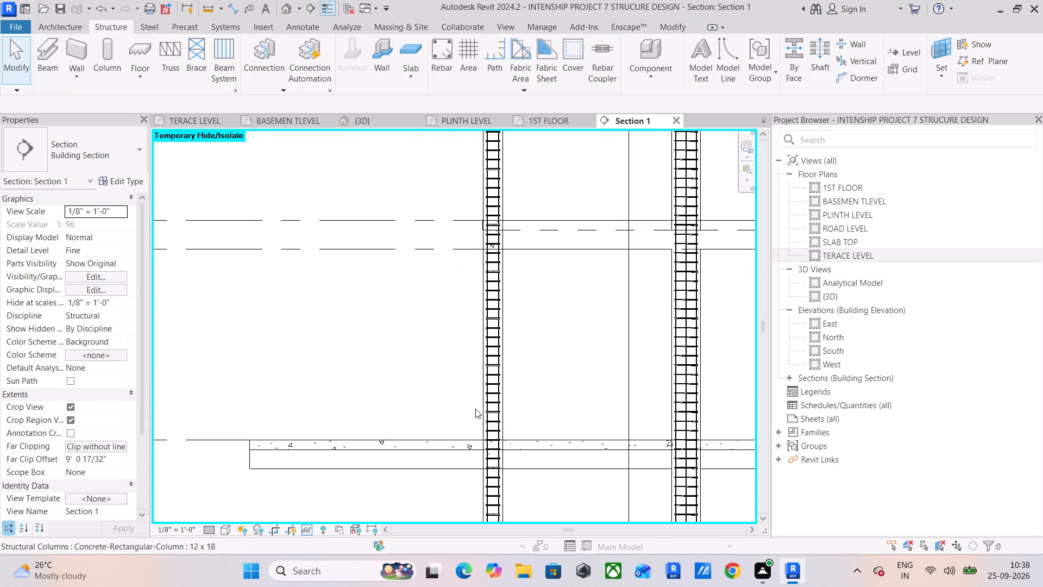
middle_click_drag(477, 409, 497, 300)
middle_click_drag(525, 391, 411, 480)
scroll(430, 433, "down", 4)
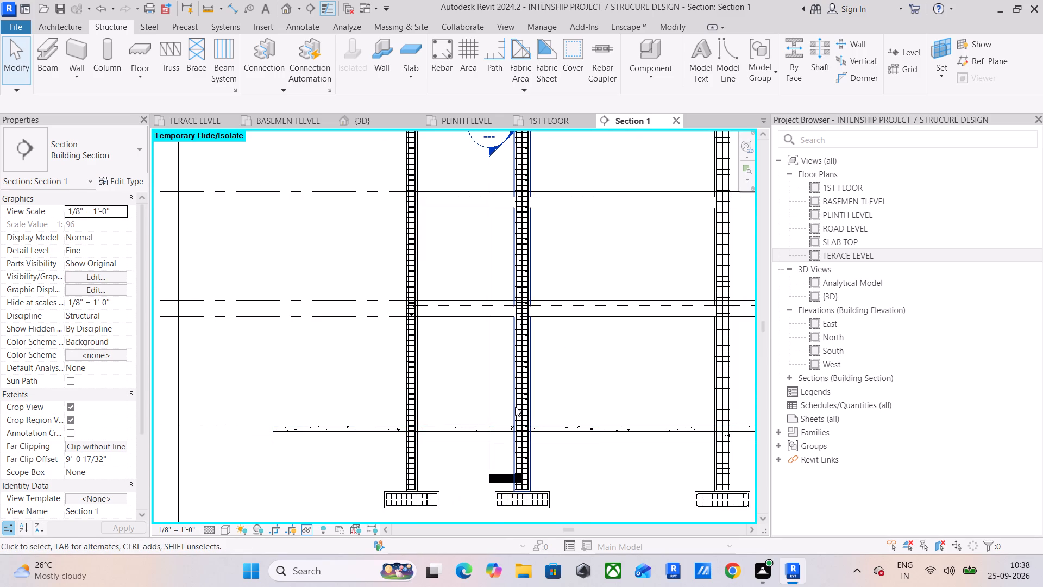
scroll(533, 345, "up", 7)
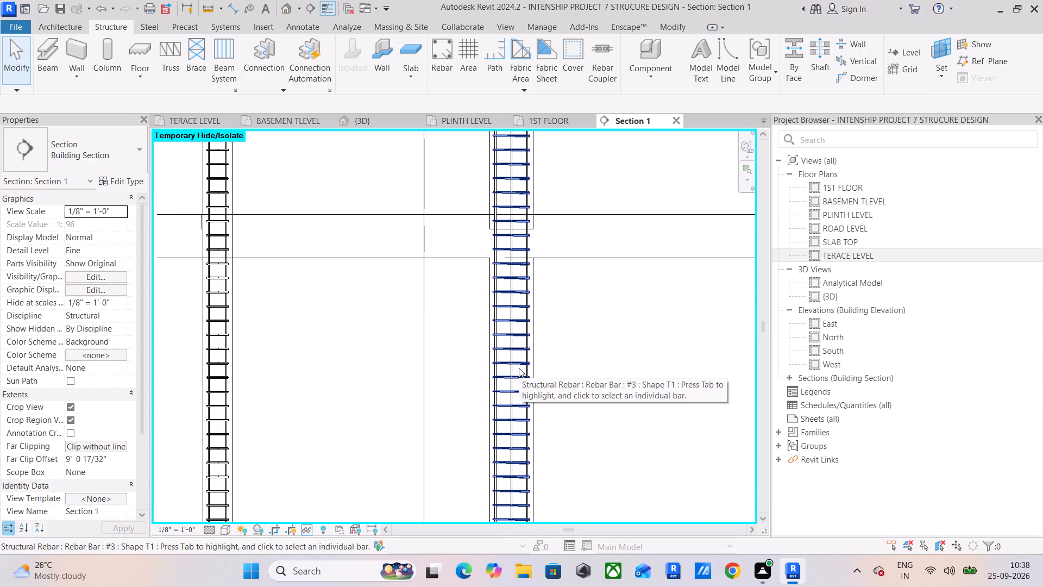
scroll(557, 381, "down", 3)
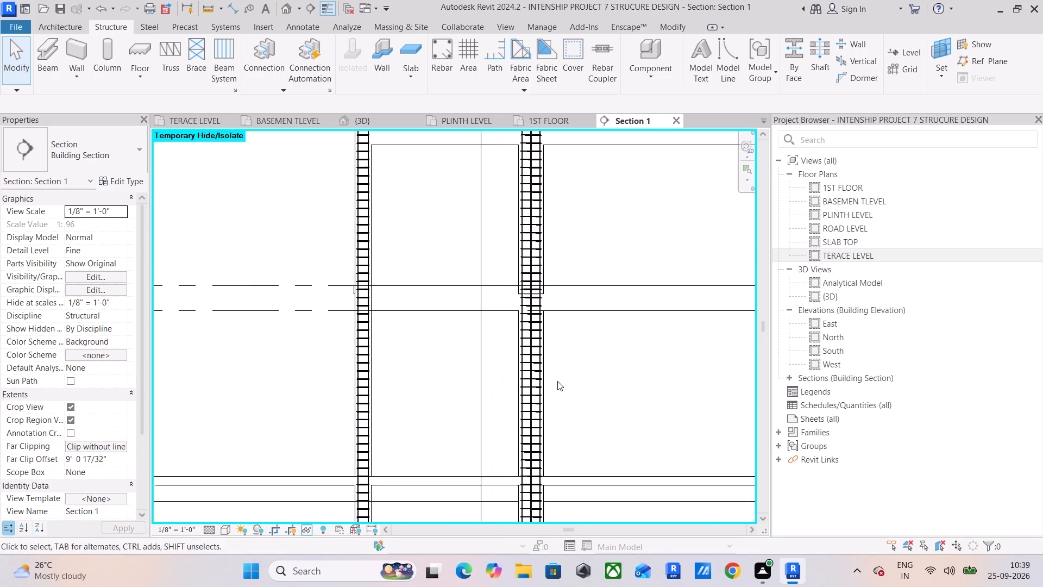
scroll(557, 381, "down", 4)
middle_click_drag(557, 381, 507, 405)
scroll(190, 407, "down", 5)
middle_click_drag(223, 407, 404, 371)
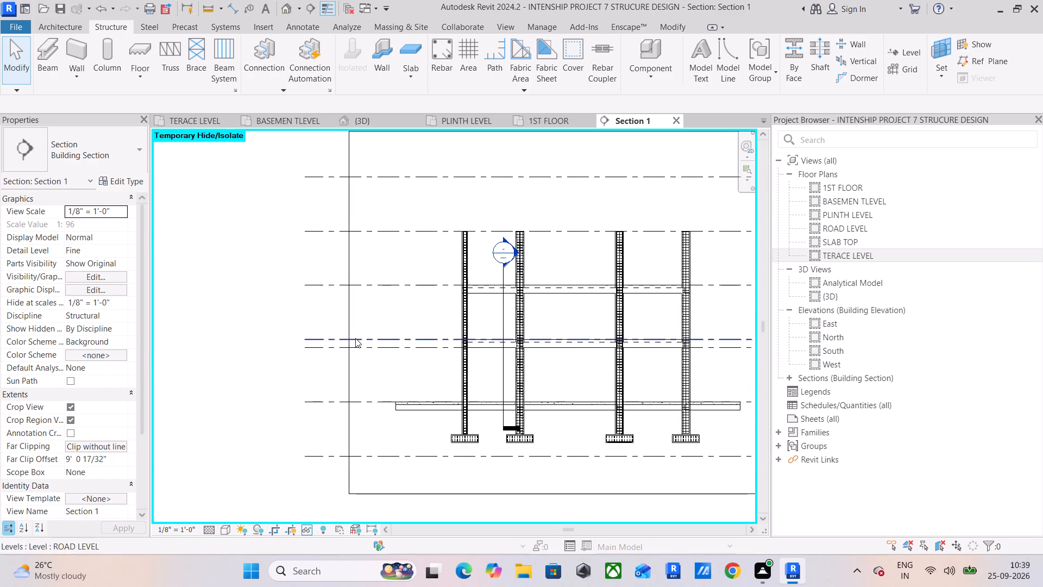
Temporarily hide all the level lines in Section 1.
left_click_drag(319, 148, 270, 485)
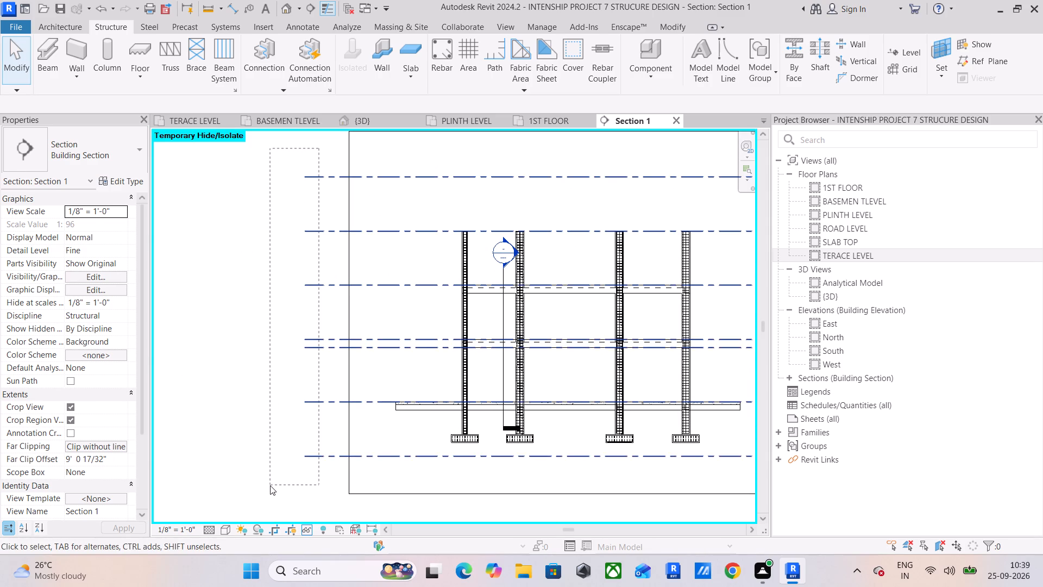
type("HH")
Select all instances of the 6" Foundation Slab in Section 1 and temporarily hide them.
scroll(461, 317, "up", 2)
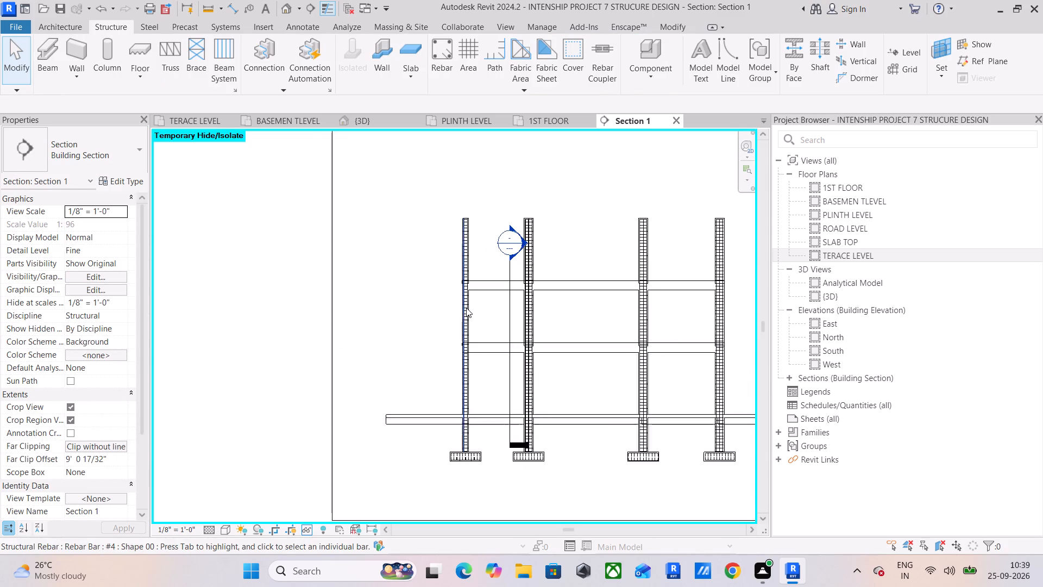
scroll(466, 308, "up", 1)
scroll(511, 268, "up", 3)
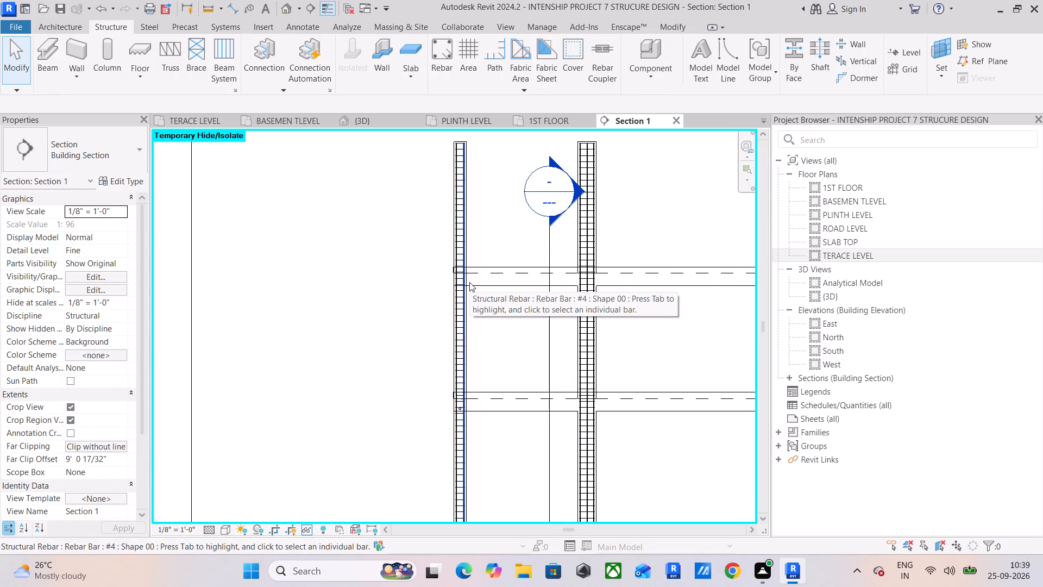
left_click(491, 264)
type("SA")
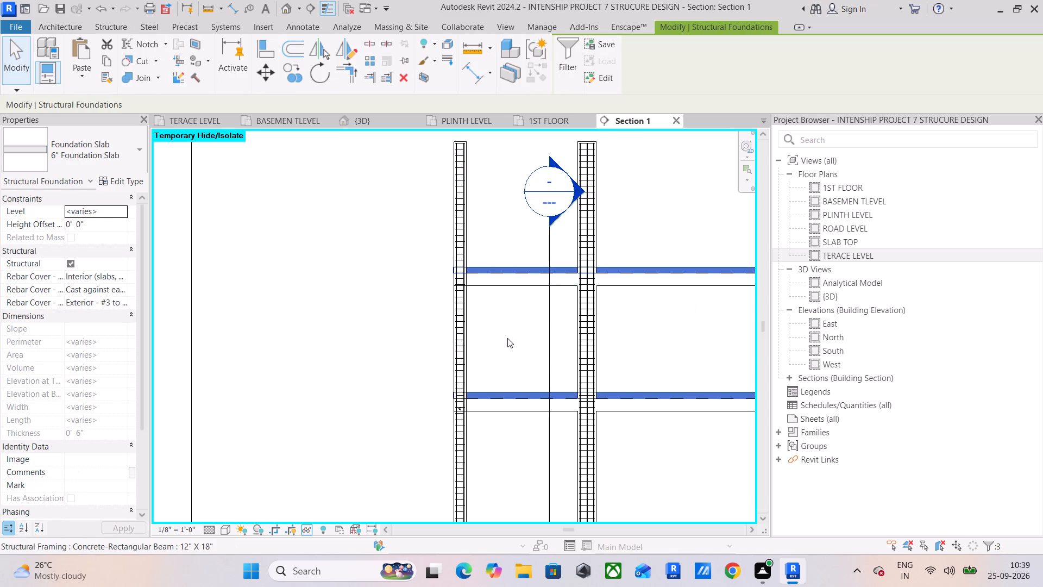
middle_click_drag(507, 338, 366, 324)
type("HH")
Shorten the #3 T1 tie set in the column beside the Section 2 marker by lowering its upper end below the lowest beam.
middle_click_drag(342, 353, 378, 302)
scroll(384, 304, "down", 2)
middle_click_drag(384, 313, 348, 311)
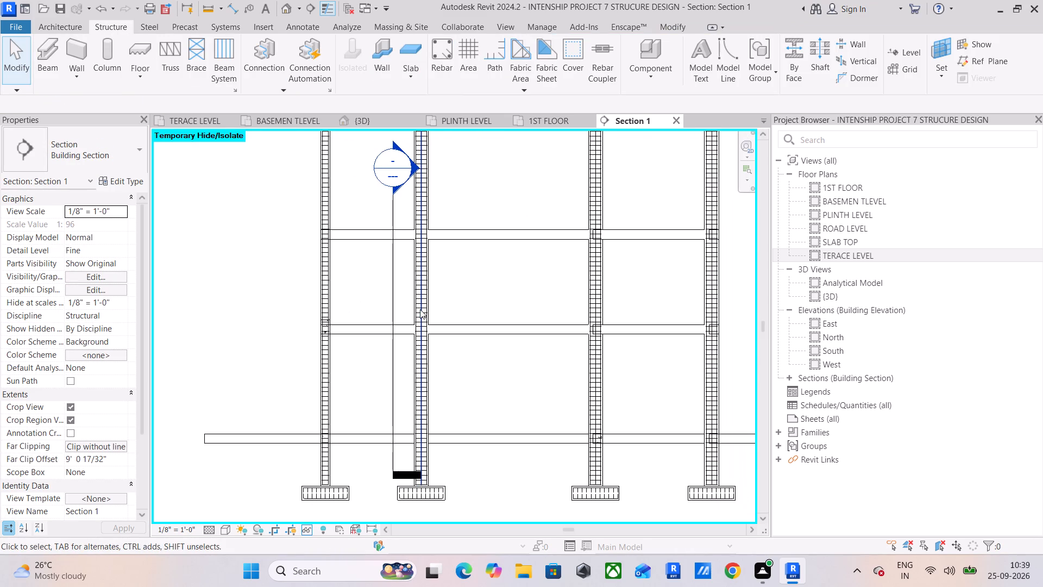
scroll(416, 315, "up", 8)
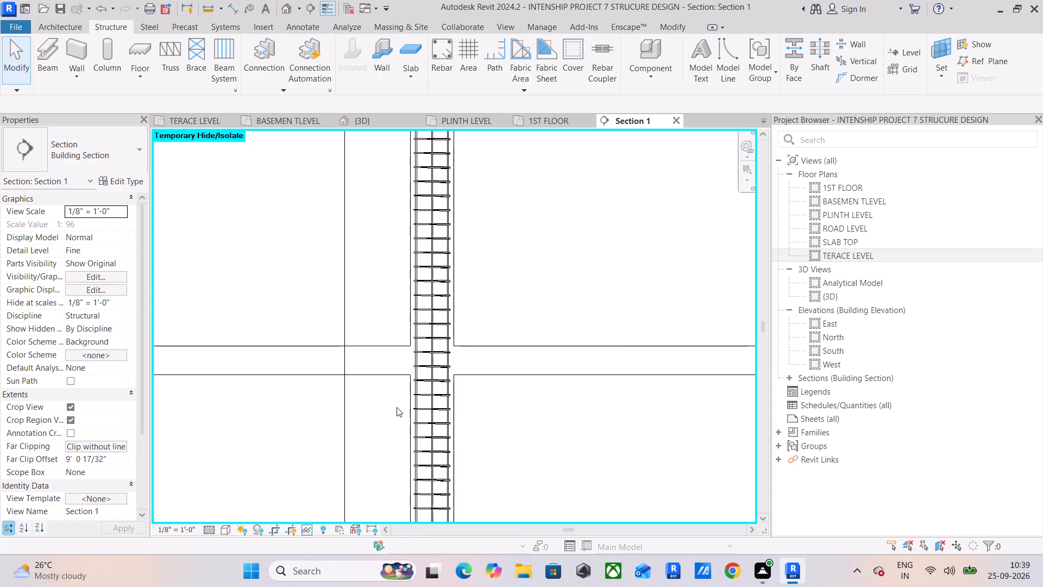
left_click(425, 342)
scroll(425, 342, "down", 5)
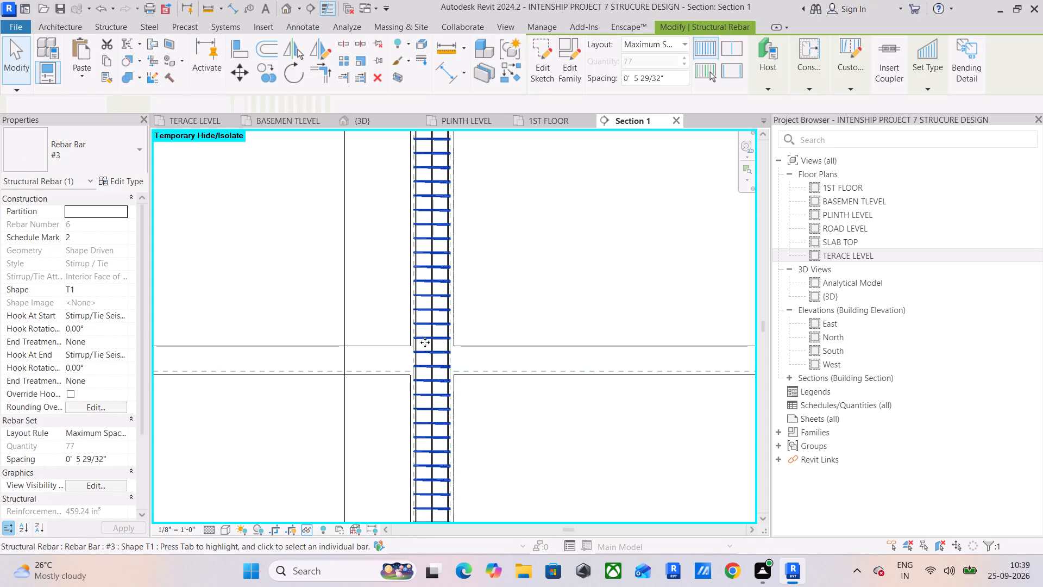
middle_click_drag(458, 377, 484, 457)
scroll(484, 457, "down", 4)
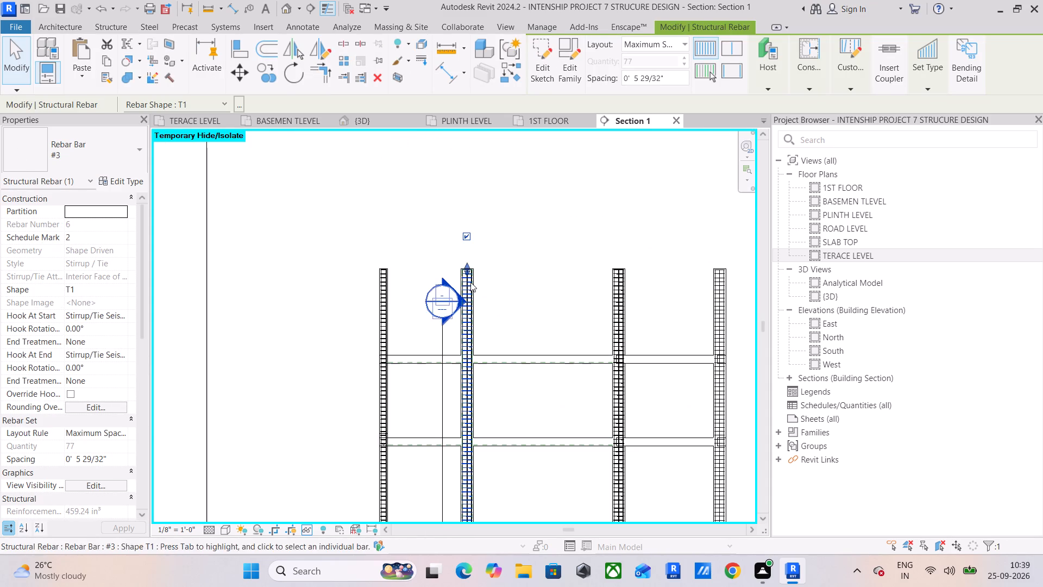
left_click_drag(468, 271, 461, 461)
middle_click_drag(461, 462, 516, 229)
scroll(520, 241, "up", 5)
left_click_drag(524, 220, 524, 229)
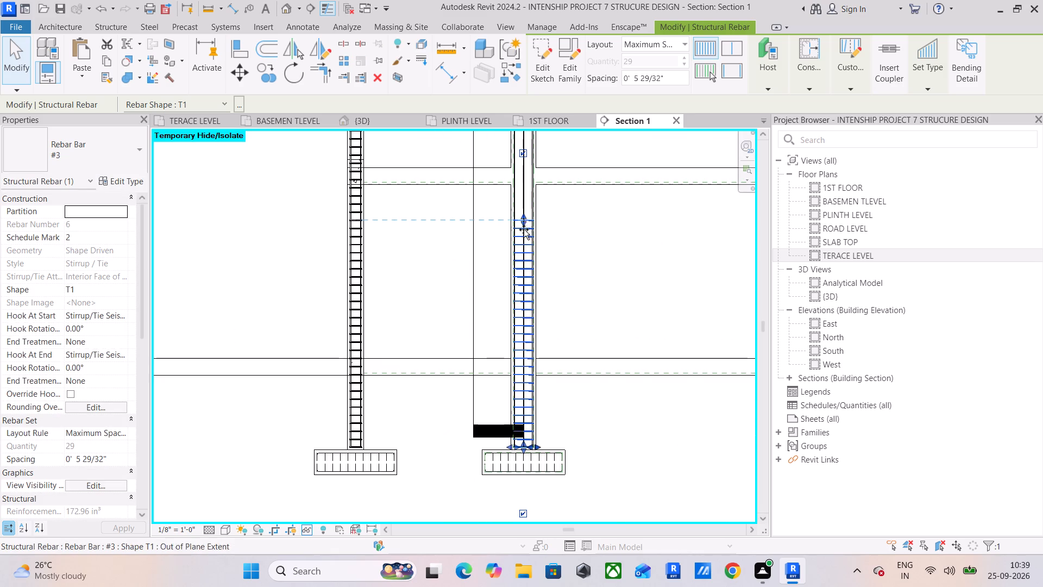
left_click_drag(524, 229, 504, 386)
Fine-tune the upper end of this tie set so its top tie sits just under the lowest beam's underside.
scroll(560, 386, "up", 5)
scroll(483, 377, "up", 5)
middle_click_drag(486, 365, 457, 276)
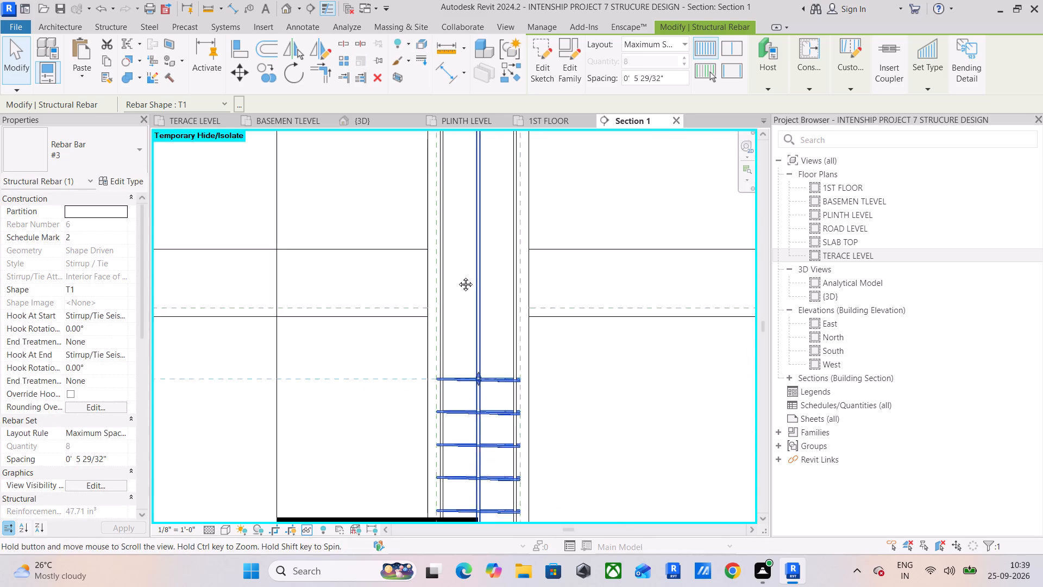
middle_click_drag(457, 276, 455, 251)
scroll(450, 265, "up", 5)
left_click_drag(465, 333, 474, 223)
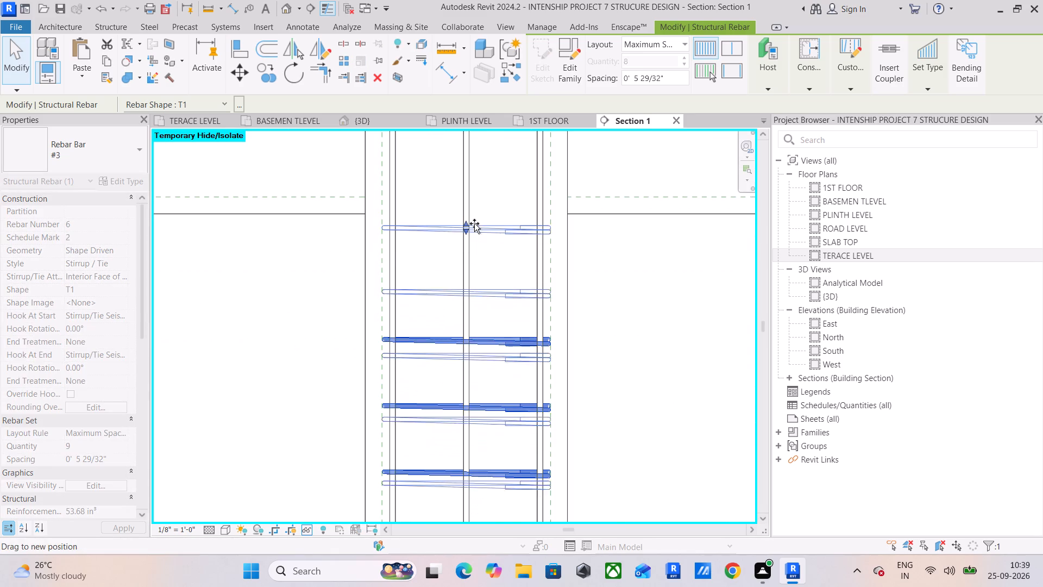
left_click_drag(474, 223, 474, 217)
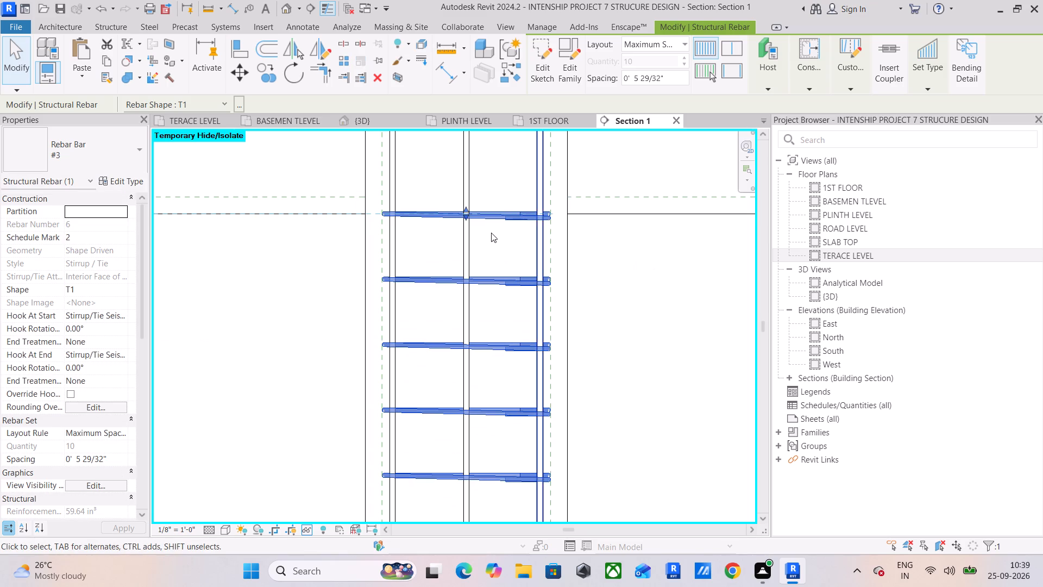
left_click_drag(466, 209, 466, 229)
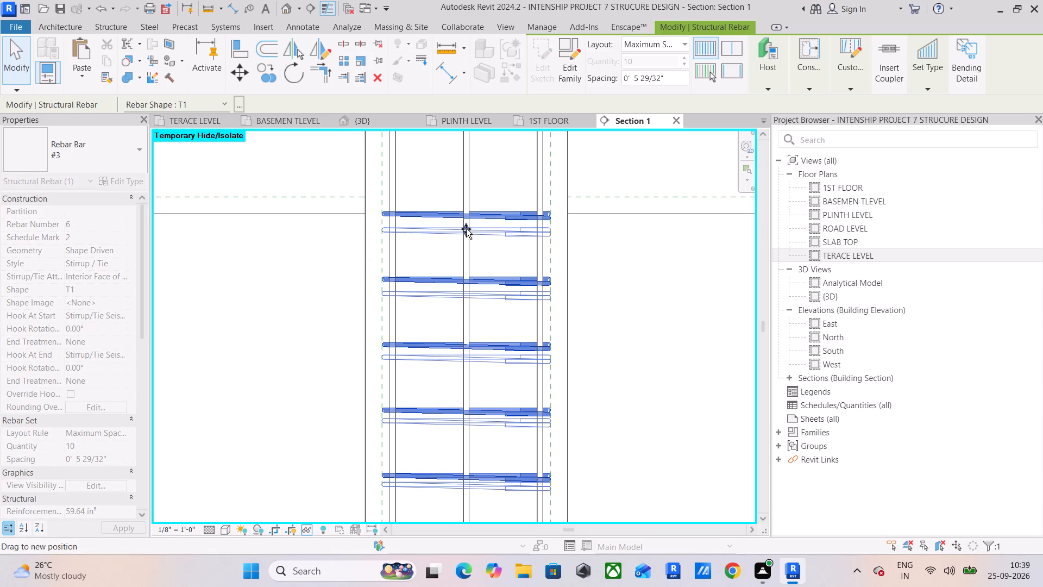
left_click_drag(466, 229, 468, 217)
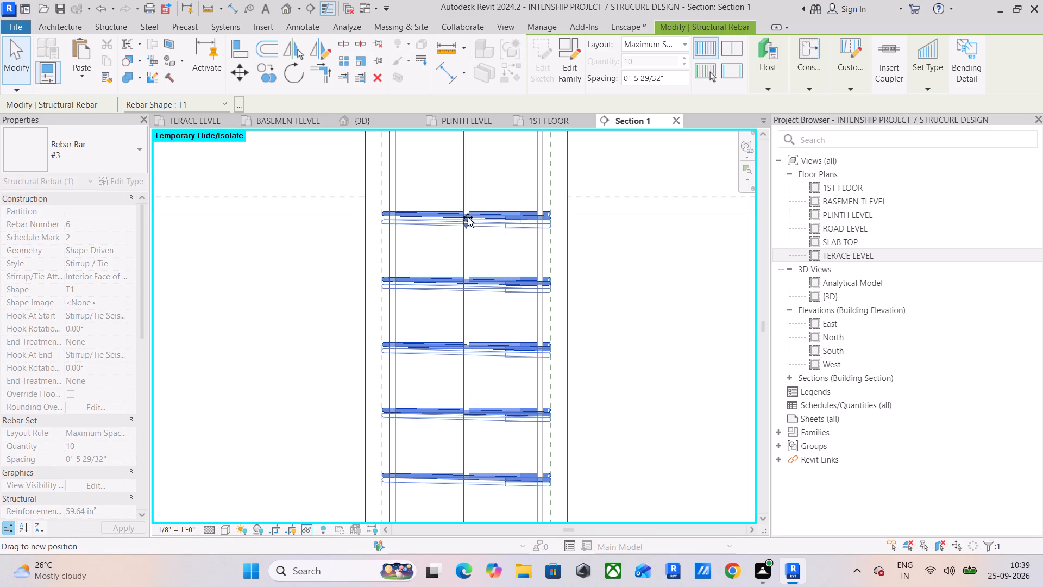
left_click_drag(468, 217, 469, 221)
left_click(658, 273)
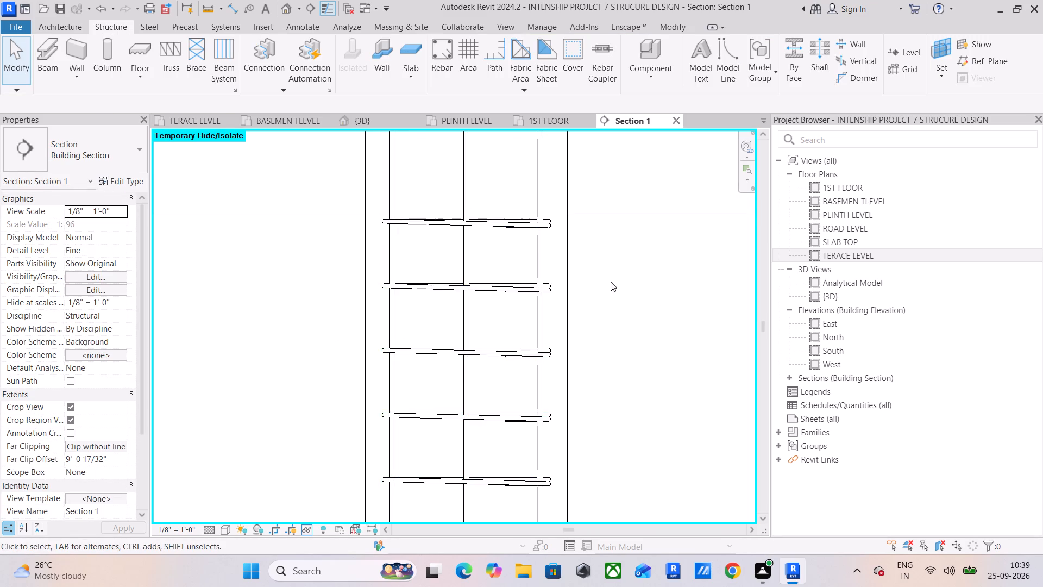
Extend the Section 2 line downward so its tail end lies below the column footings.
scroll(454, 295, "down", 4)
scroll(523, 333, "down", 5)
middle_click_drag(525, 333, 550, 236)
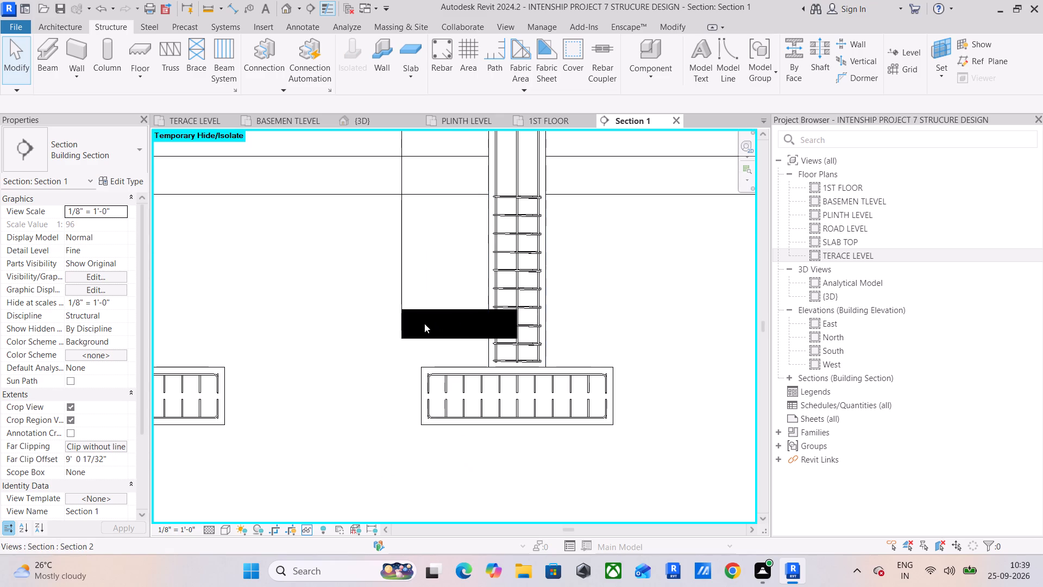
left_click(406, 277)
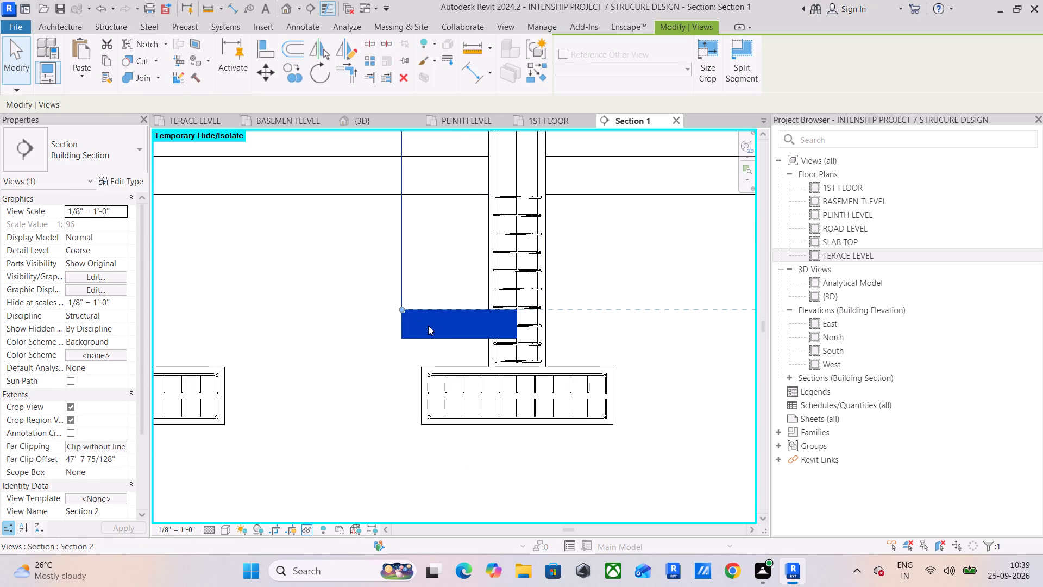
scroll(429, 327, "down", 9)
left_click_drag(422, 248, 420, 297)
left_click(539, 230)
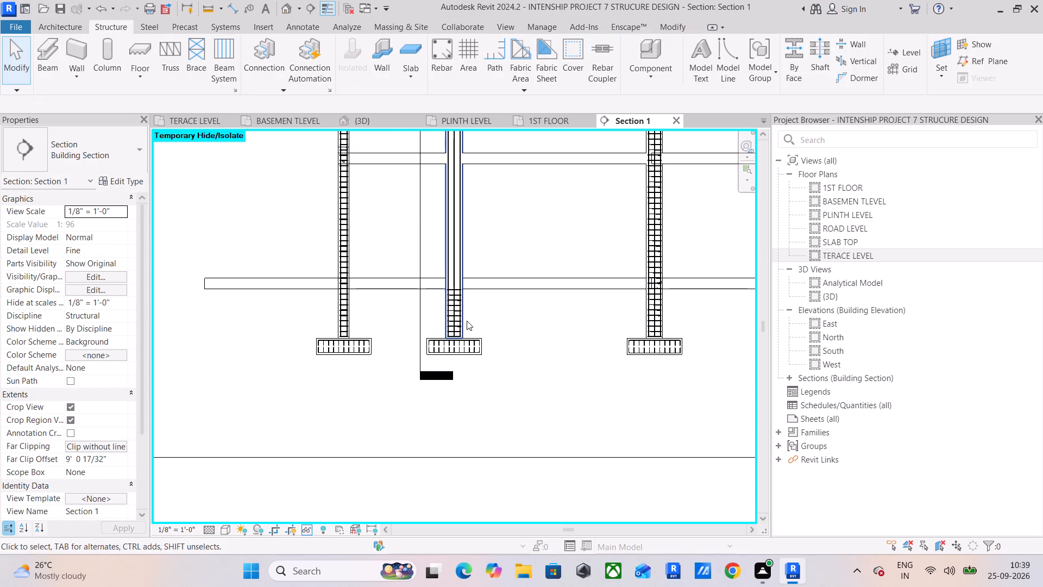
Examine the shortened tie set at the lowest beam and compare it with the neighbouring columns and the beam's free end.
scroll(451, 292, "up", 5)
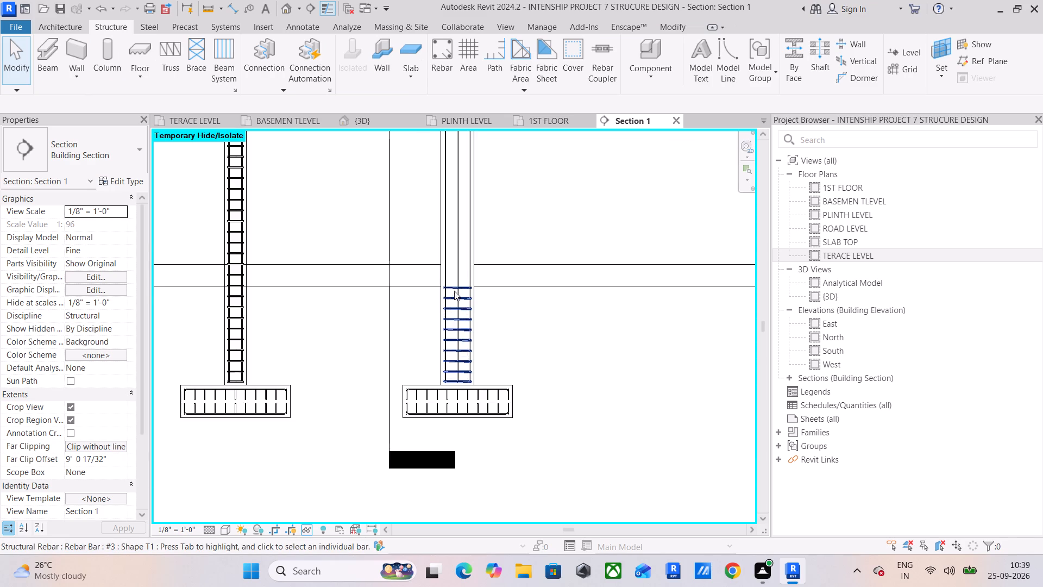
scroll(461, 285, "up", 5)
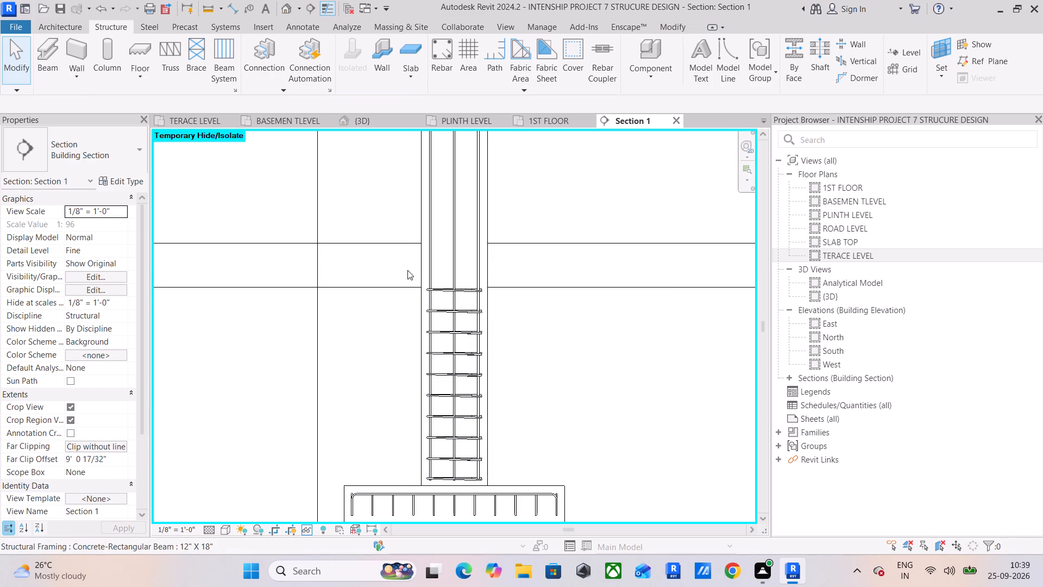
scroll(407, 270, "down", 5)
middle_click_drag(407, 270, 453, 273)
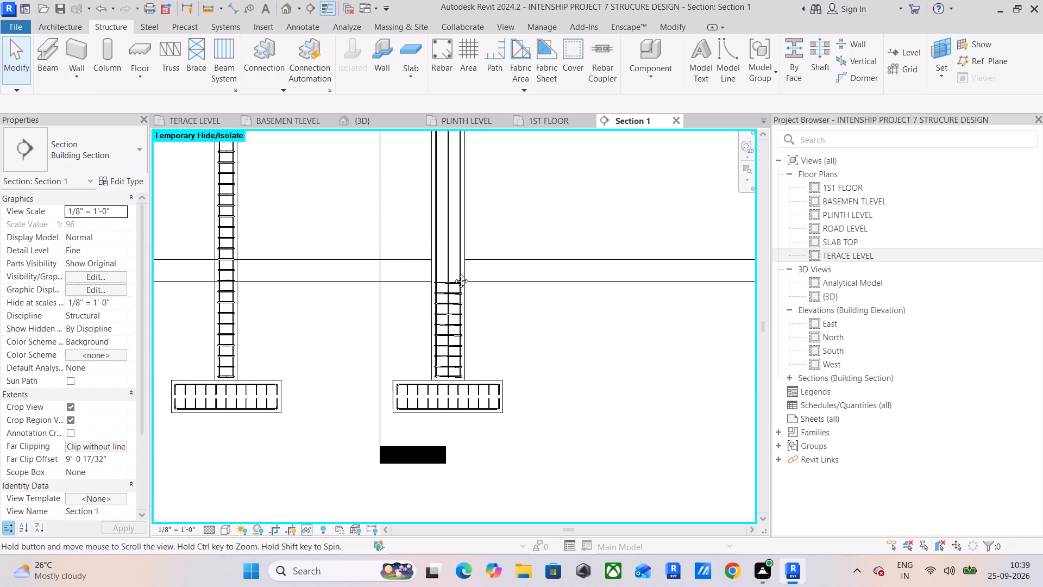
middle_click_drag(453, 273, 461, 274)
scroll(461, 275, "down", 5)
middle_click_drag(445, 280, 433, 316)
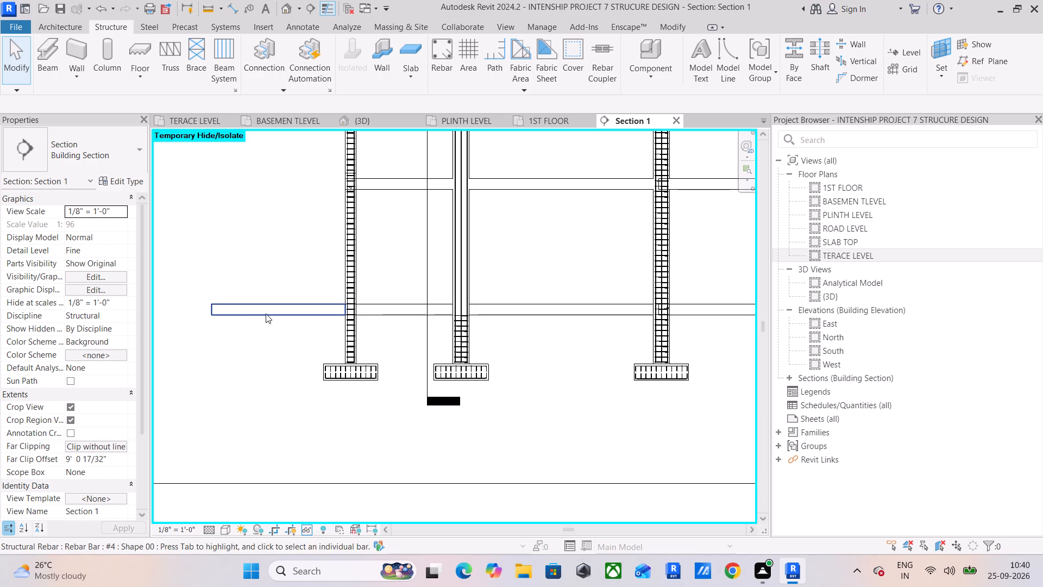
middle_click_drag(238, 315, 385, 313)
scroll(342, 298, "up", 4)
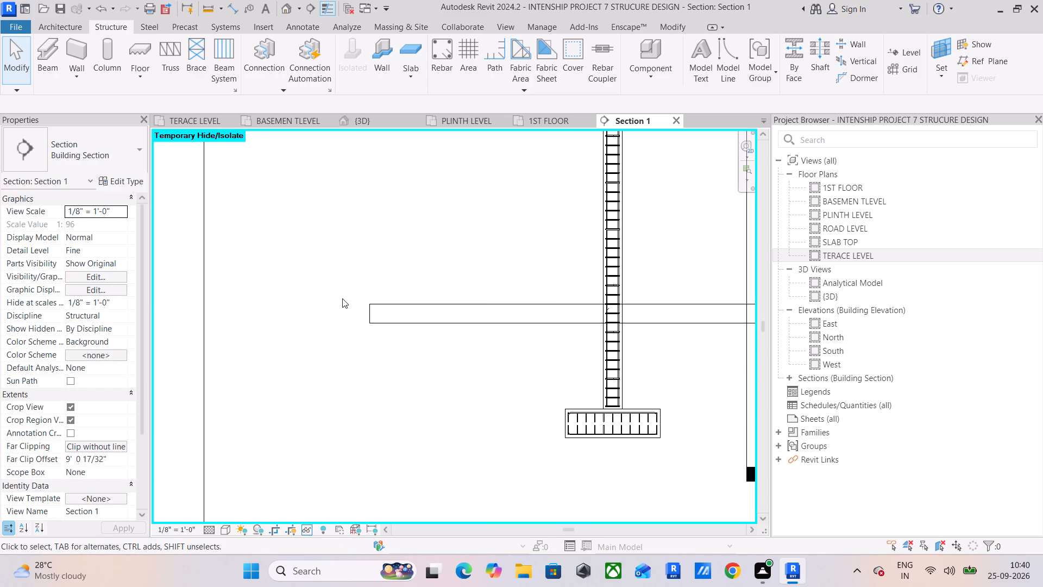
scroll(342, 298, "down", 9)
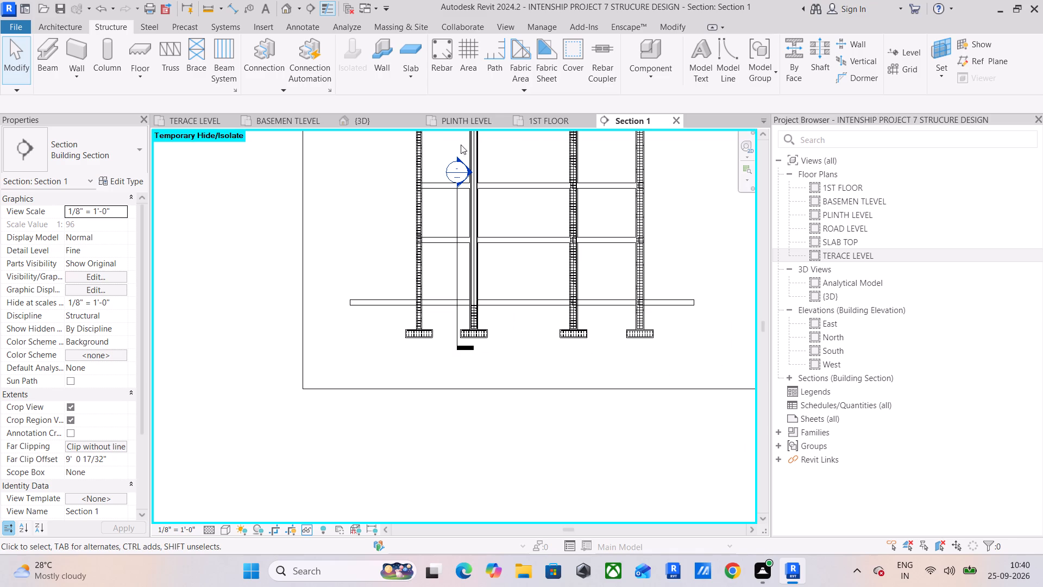
Switch to the {3D} view and temporarily hide the 6" Foundation Slab at the basement level.
left_click(272, 117)
left_click(386, 126)
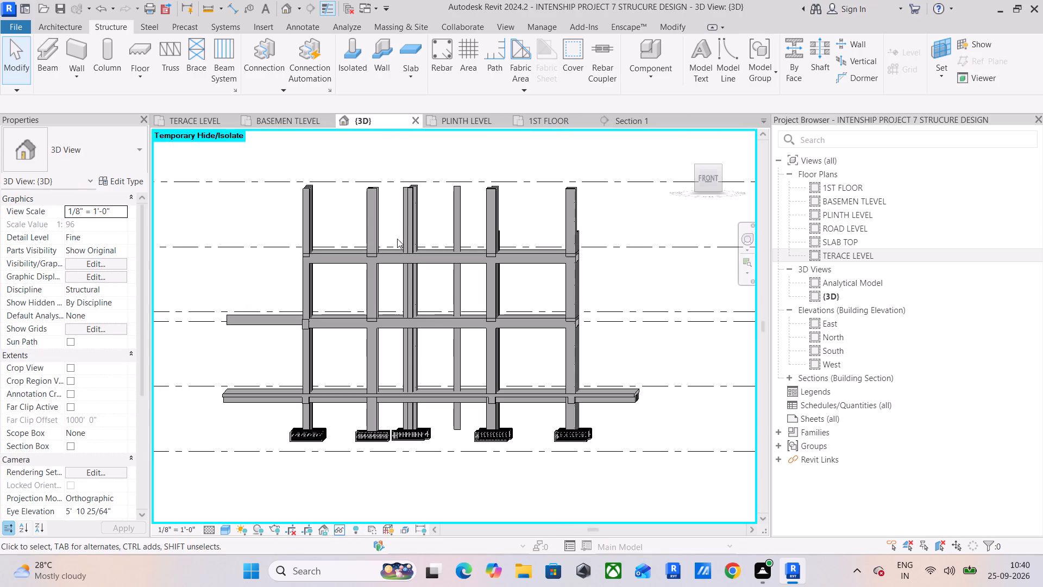
middle_click_drag(313, 373, 518, 377, "shift")
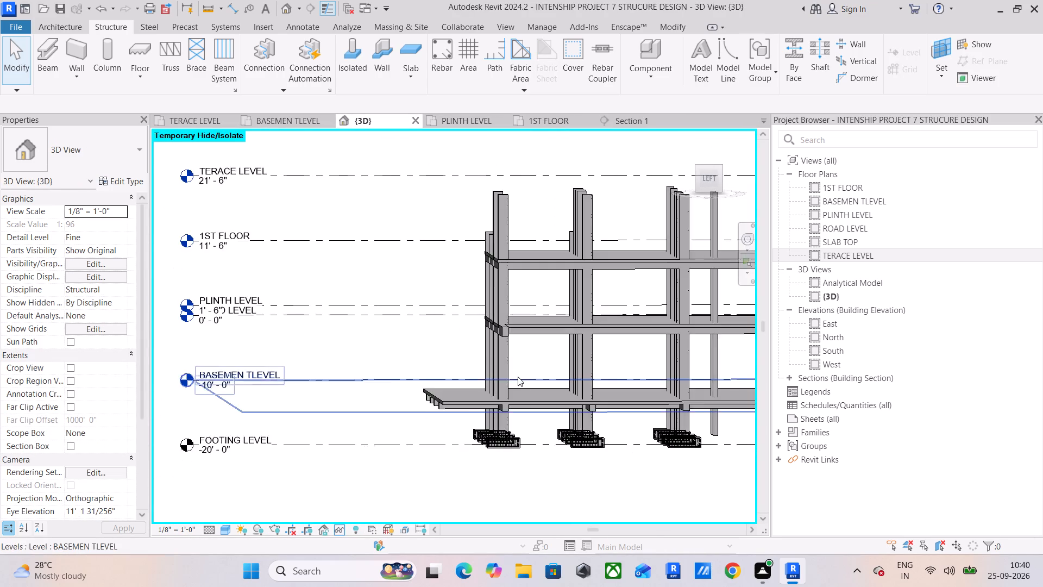
middle_click_drag(518, 377, 418, 349)
middle_click_drag(422, 363, 417, 335, "shift")
scroll(411, 315, "up", 4)
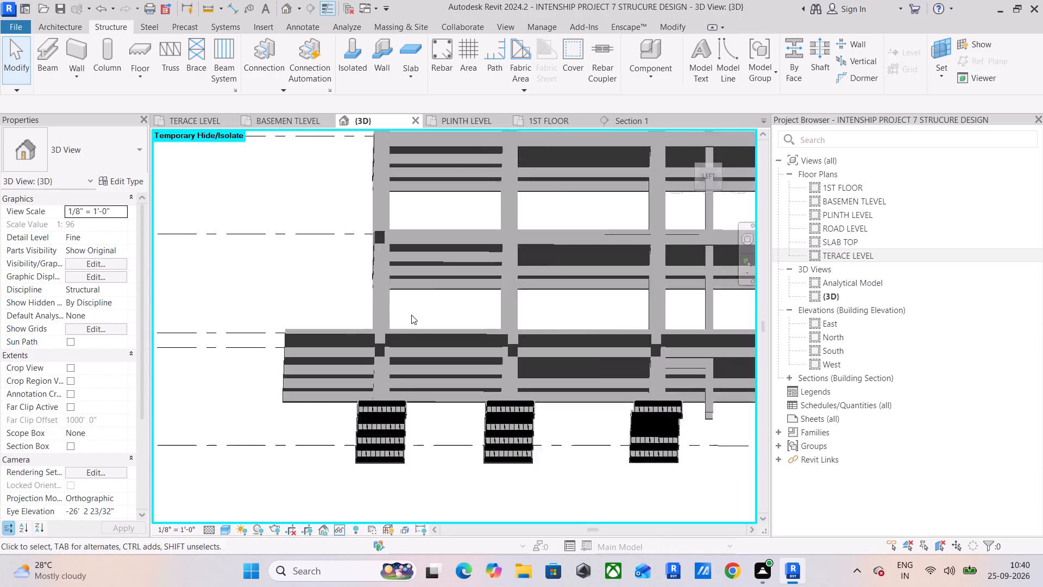
scroll(411, 315, "up", 1)
left_click(419, 336)
type("HH")
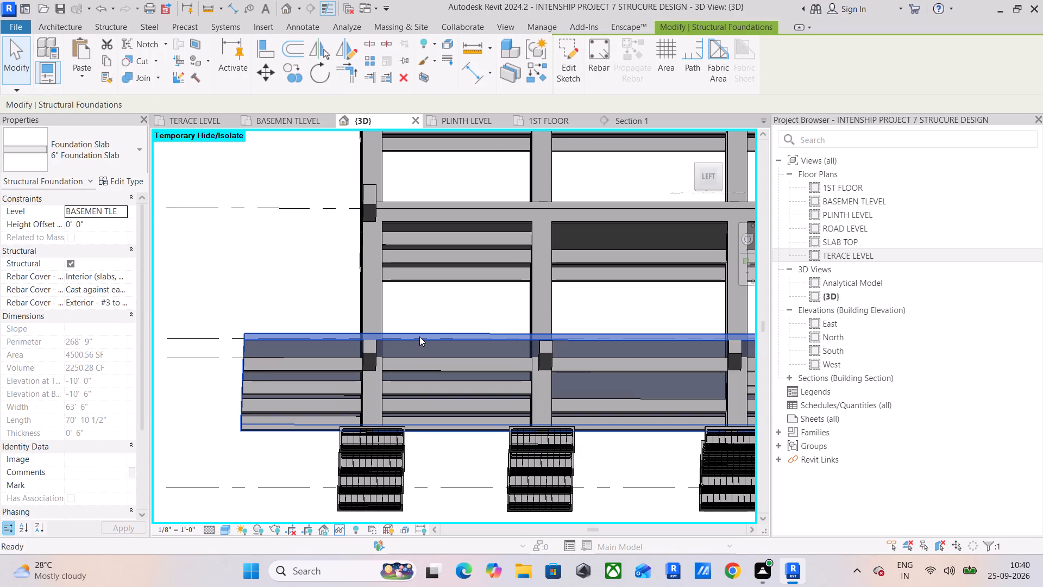
Orient the 3D view to the left side and display the model in wireframe.
left_click(709, 179)
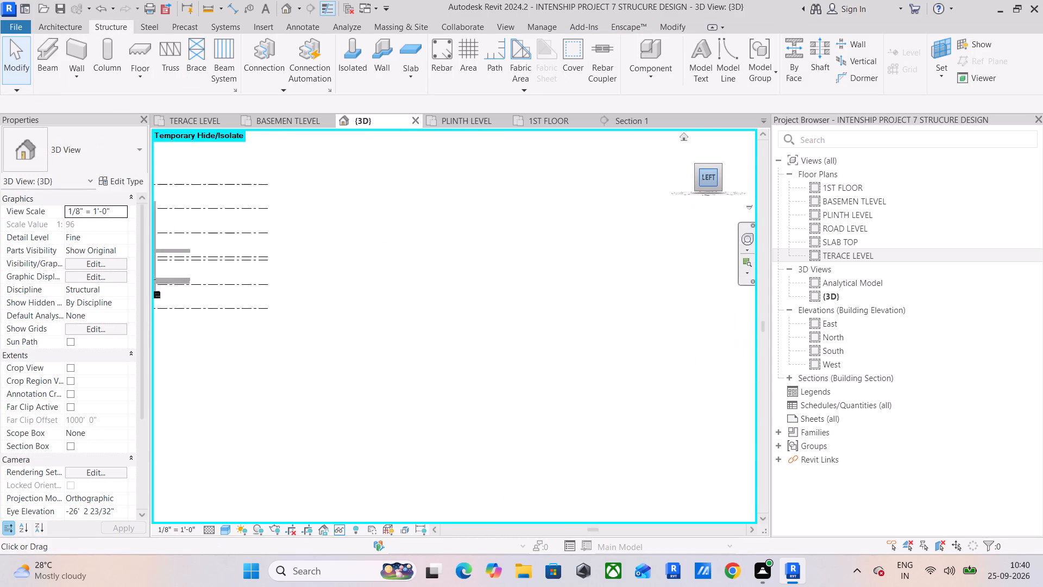
scroll(412, 357, "up", 12)
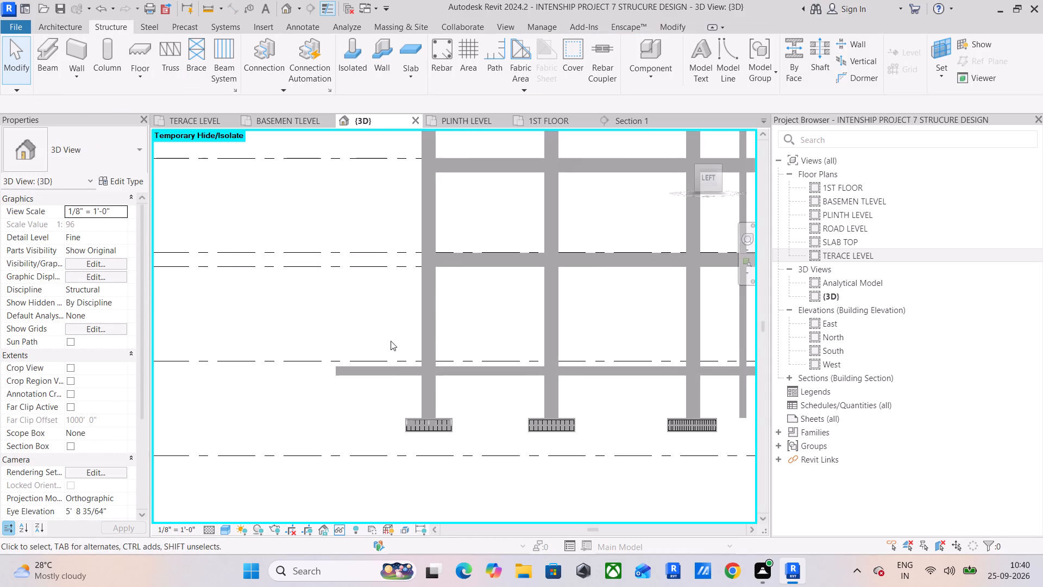
scroll(436, 357, "up", 6)
middle_click_drag(435, 362, 428, 297)
scroll(435, 362, "up", 1)
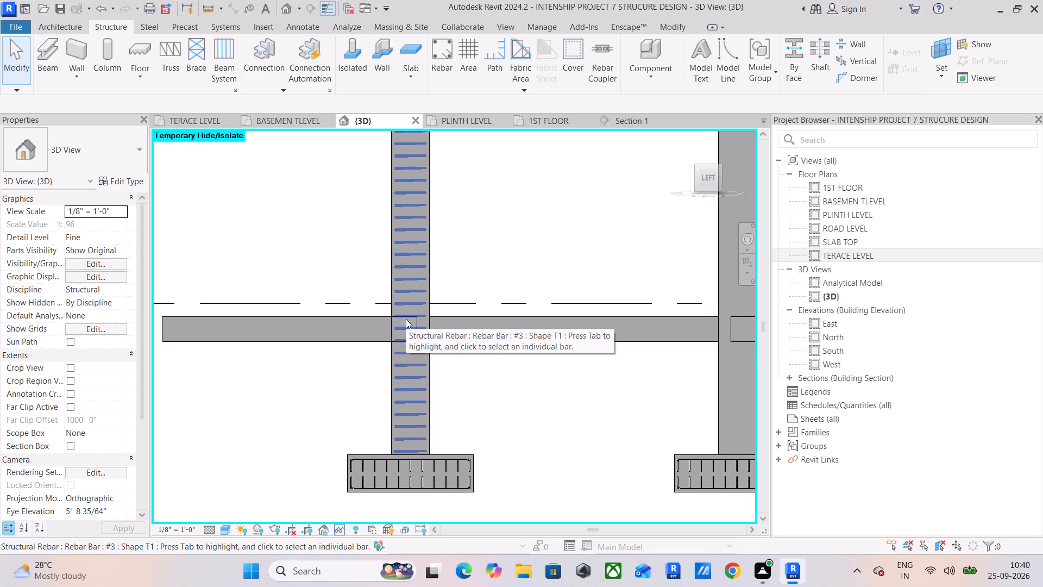
type("WF")
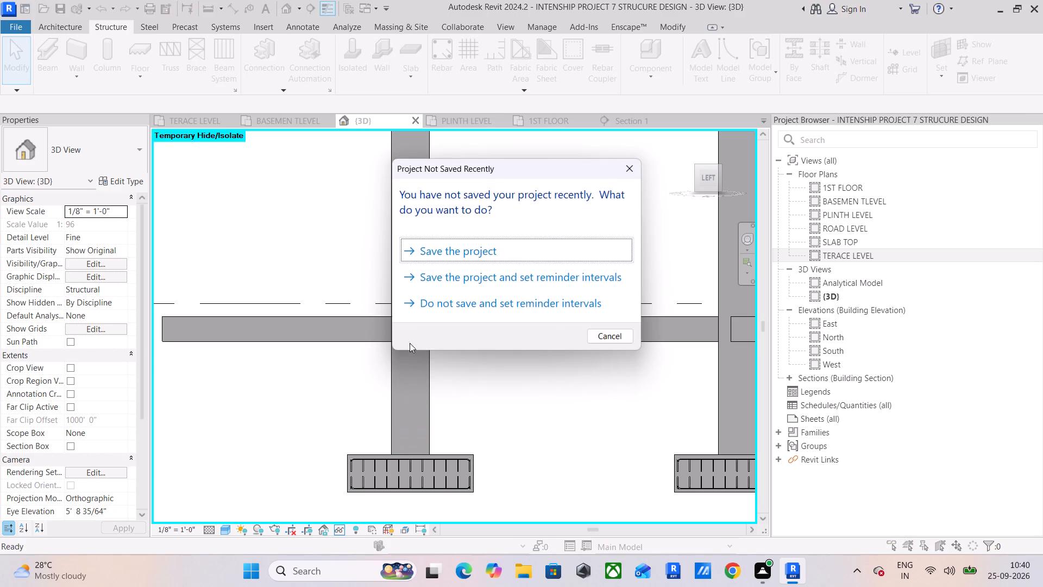
Save the project.
left_click(472, 248)
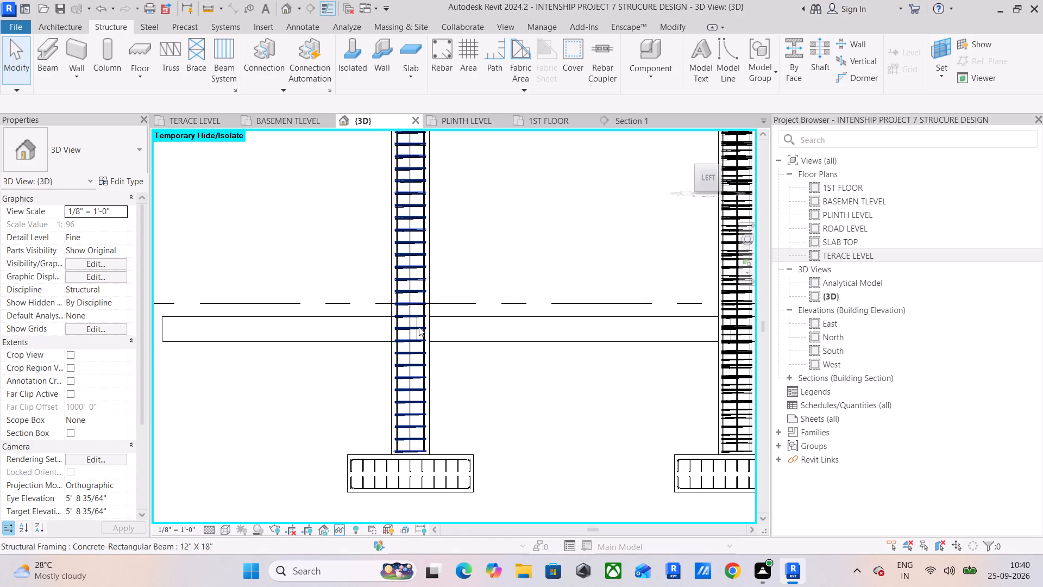
Shorten the full-height T1 tie set in the outermost column so its top ends just below the basement-level beam.
scroll(419, 327, "up", 5)
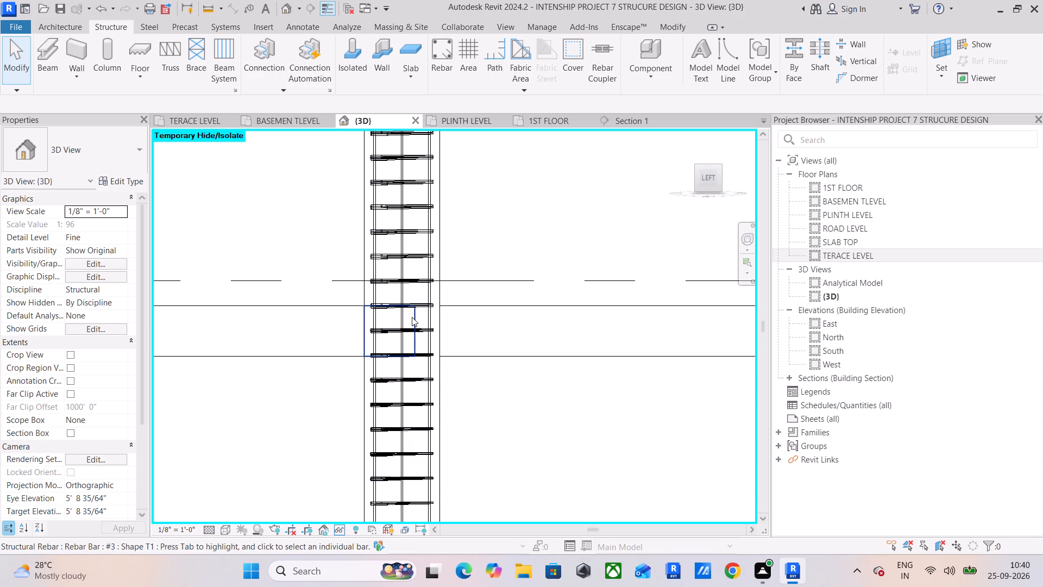
left_click(412, 317)
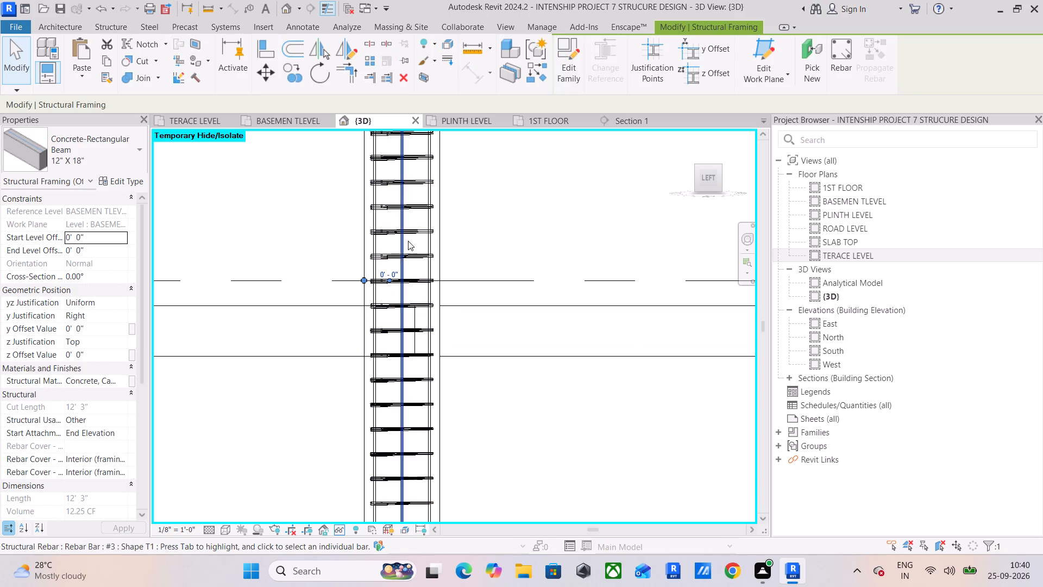
left_click(420, 207)
scroll(420, 207, "down", 5)
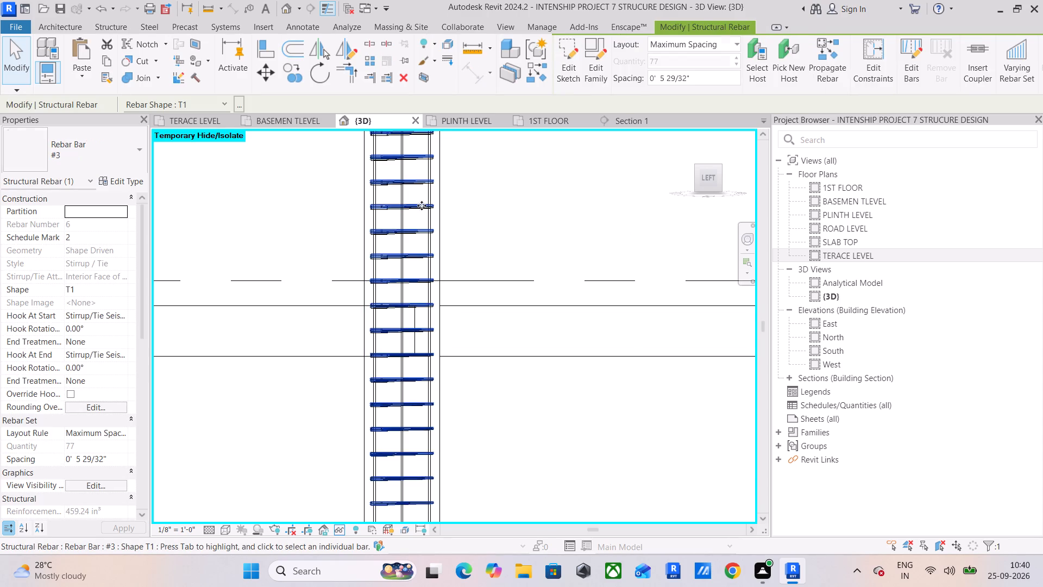
scroll(422, 205, "down", 13)
middle_click_drag(428, 231, 413, 348)
scroll(411, 207, "up", 4)
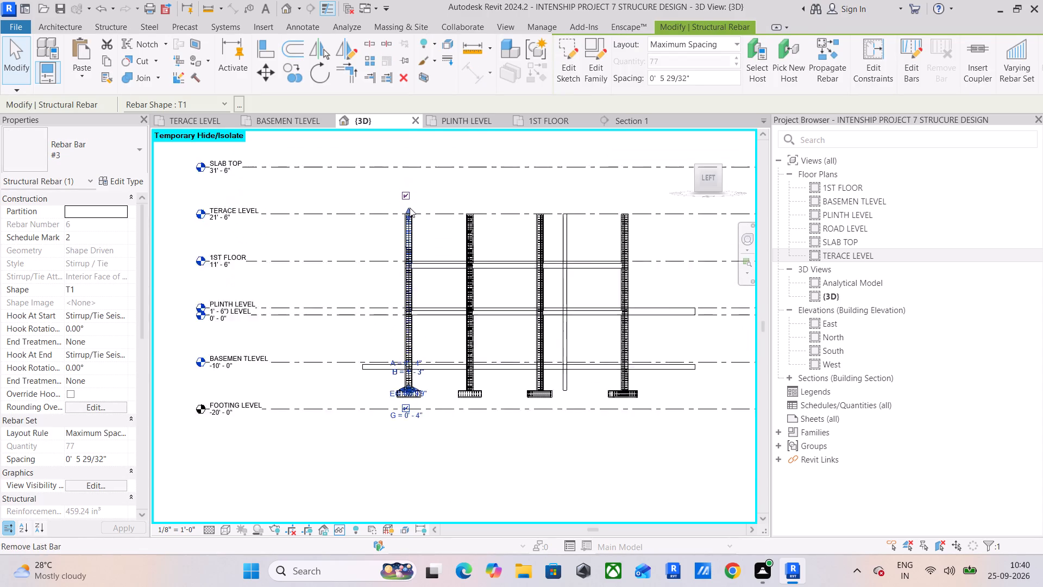
scroll(410, 208, "up", 1)
left_click_drag(408, 214, 407, 422)
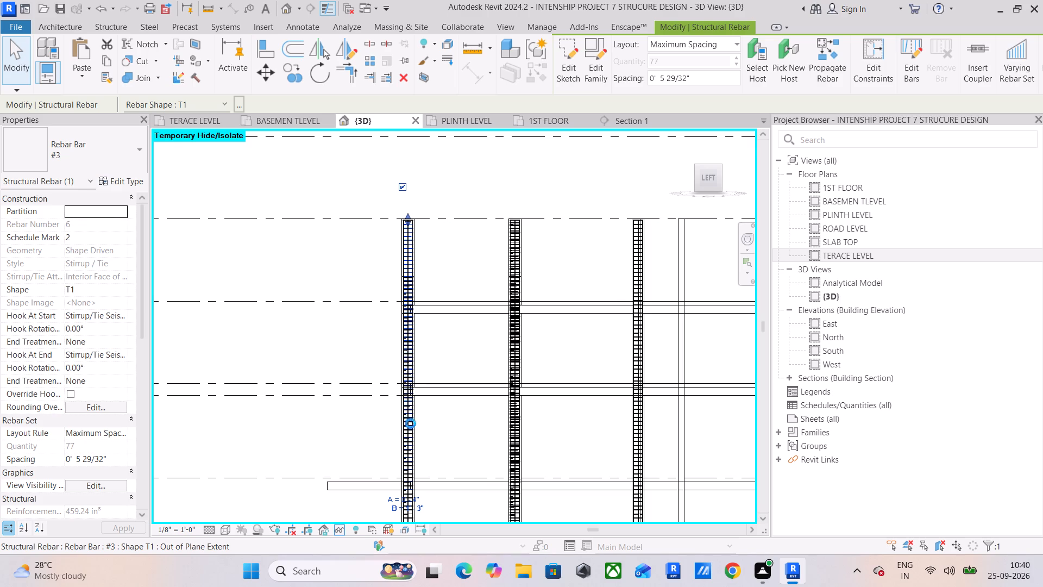
middle_click_drag(434, 419, 476, 213)
scroll(457, 235, "up", 4)
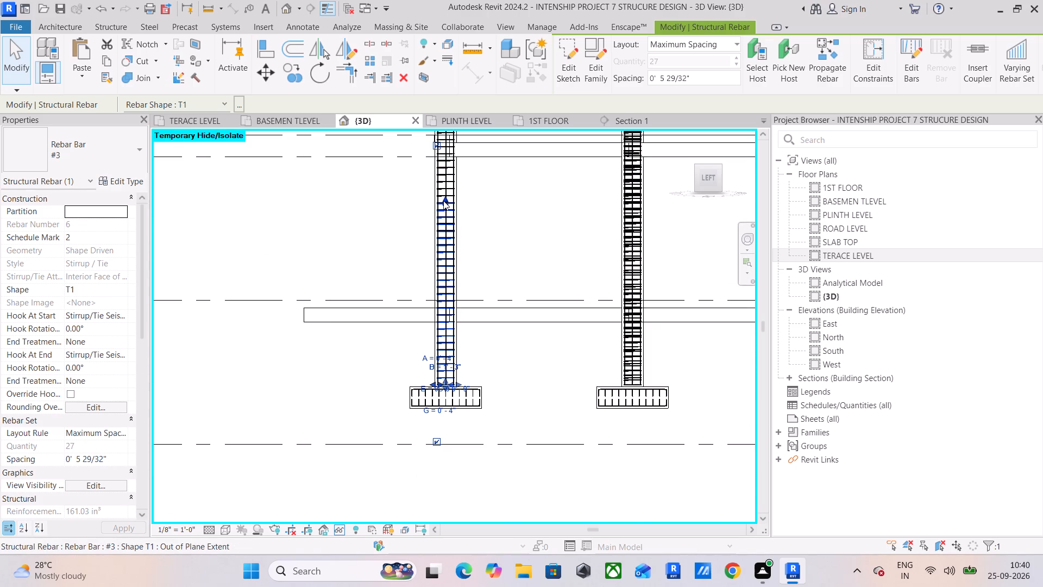
left_click_drag(444, 200, 442, 367)
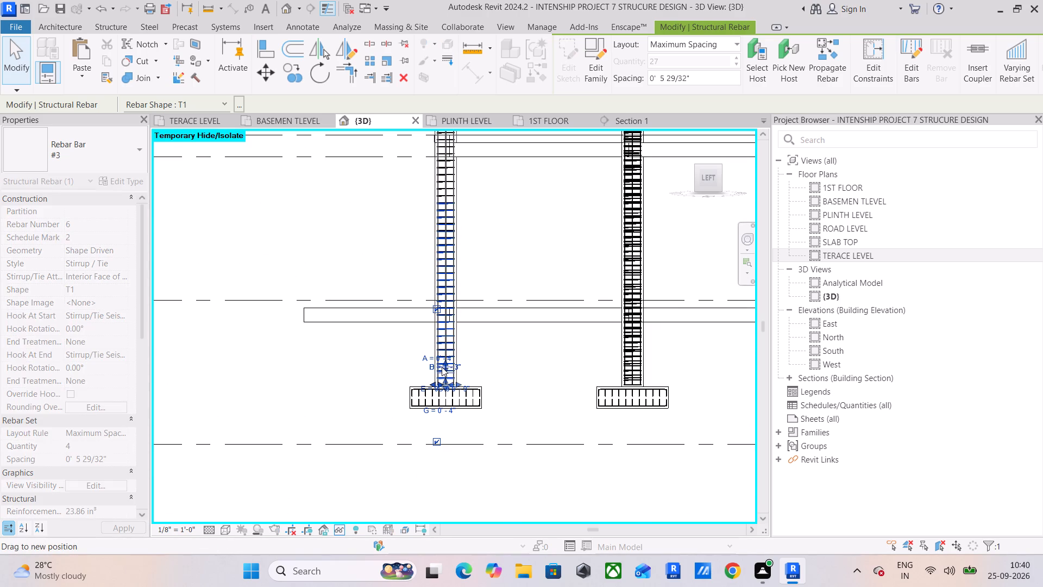
left_click_drag(442, 367, 448, 355)
scroll(473, 308, "up", 10)
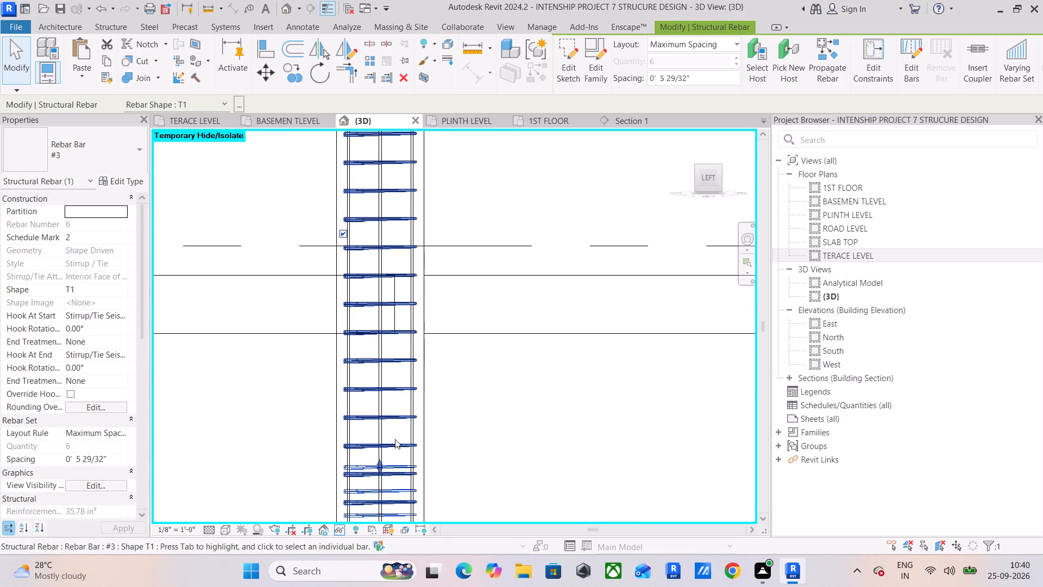
left_click_drag(377, 464, 397, 341)
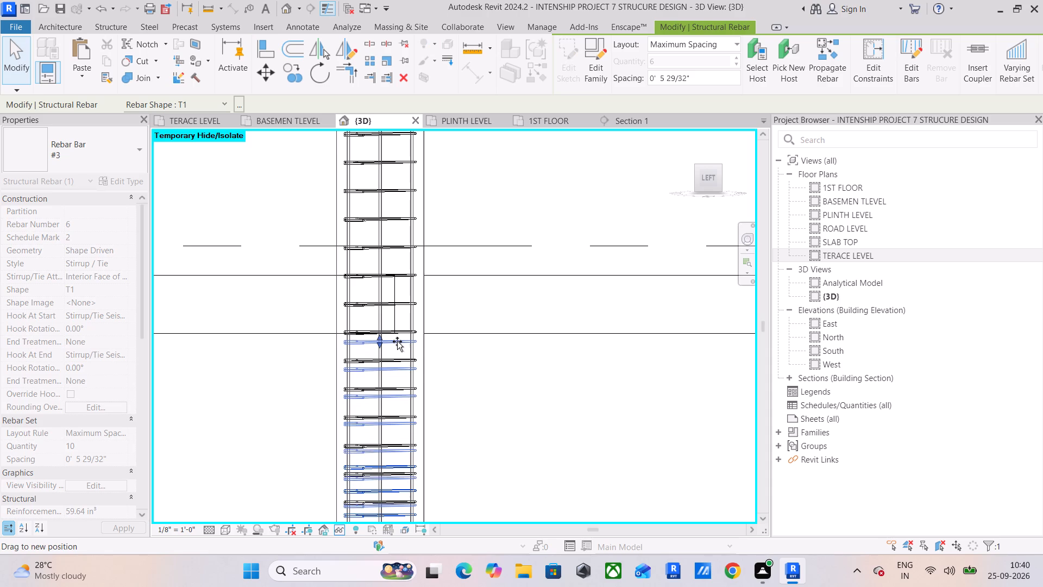
left_click_drag(397, 341, 400, 340)
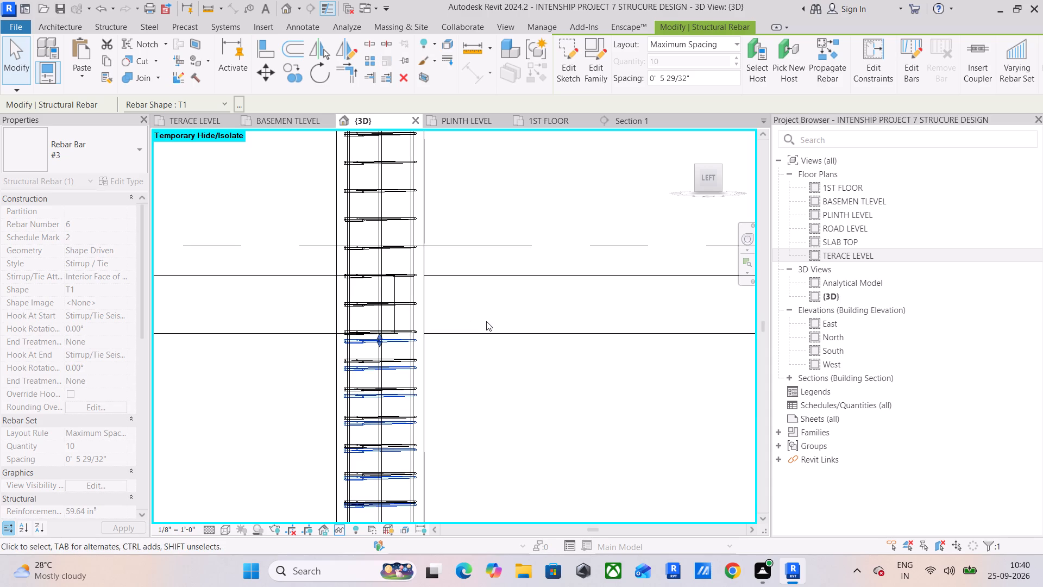
Shorten the second overlapping T1 tie set in the same column so it ends just below the basement-level beam.
left_click(395, 276)
scroll(412, 248, "down", 12)
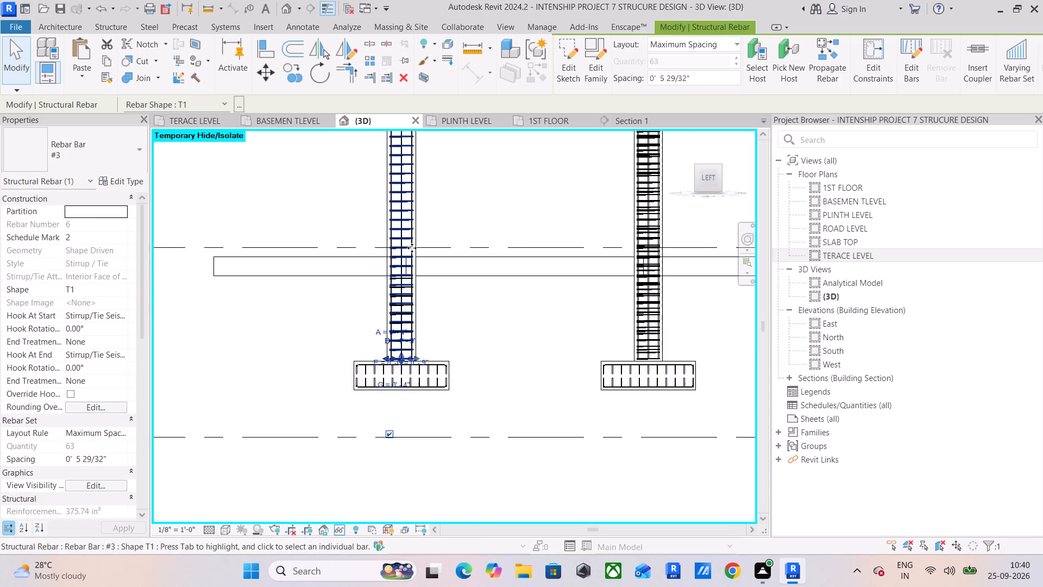
middle_click_drag(412, 248, 401, 404)
scroll(407, 239, "down", 4)
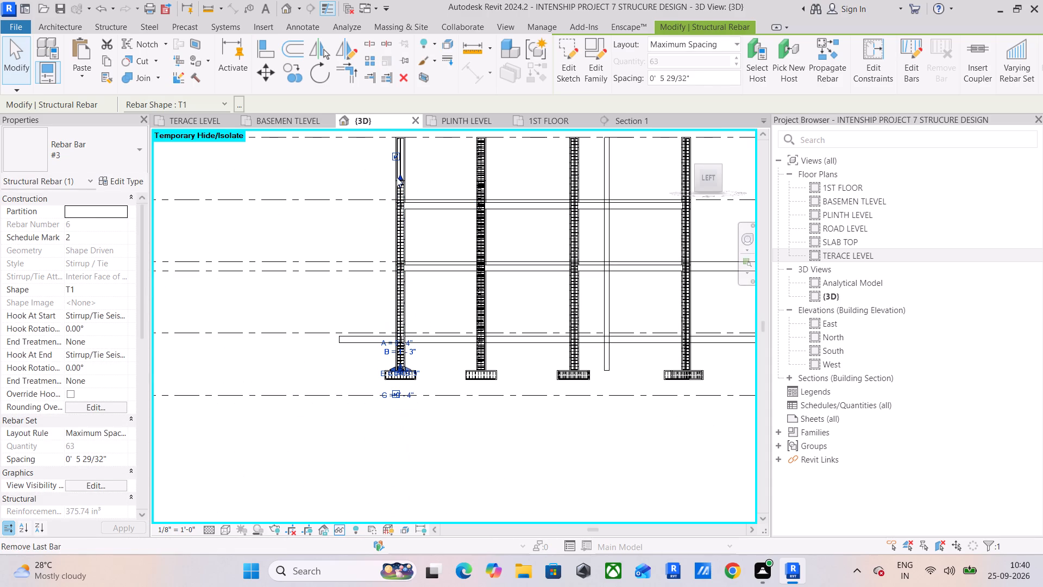
left_click_drag(398, 177, 400, 339)
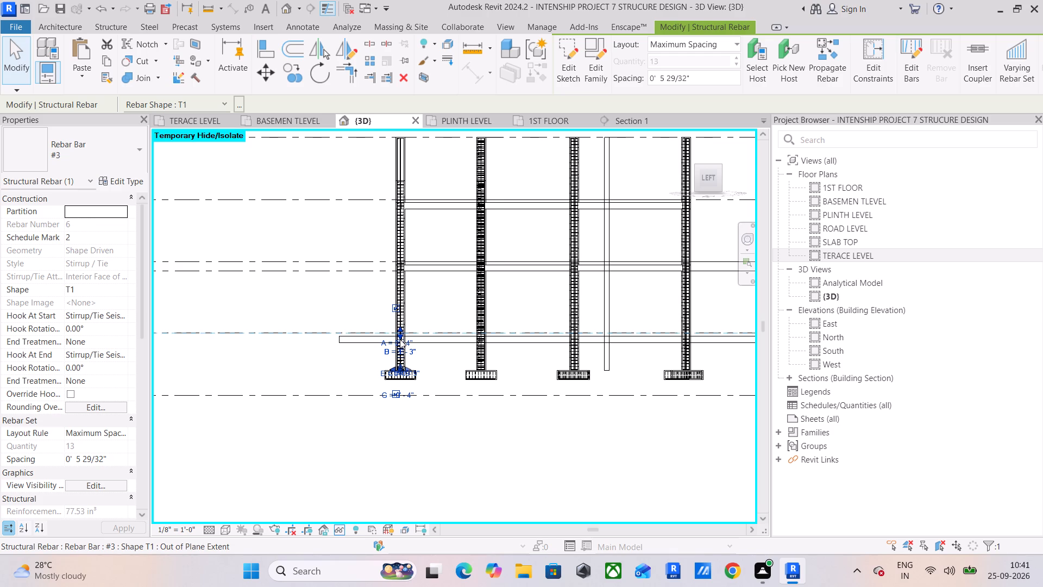
scroll(403, 369, "up", 4)
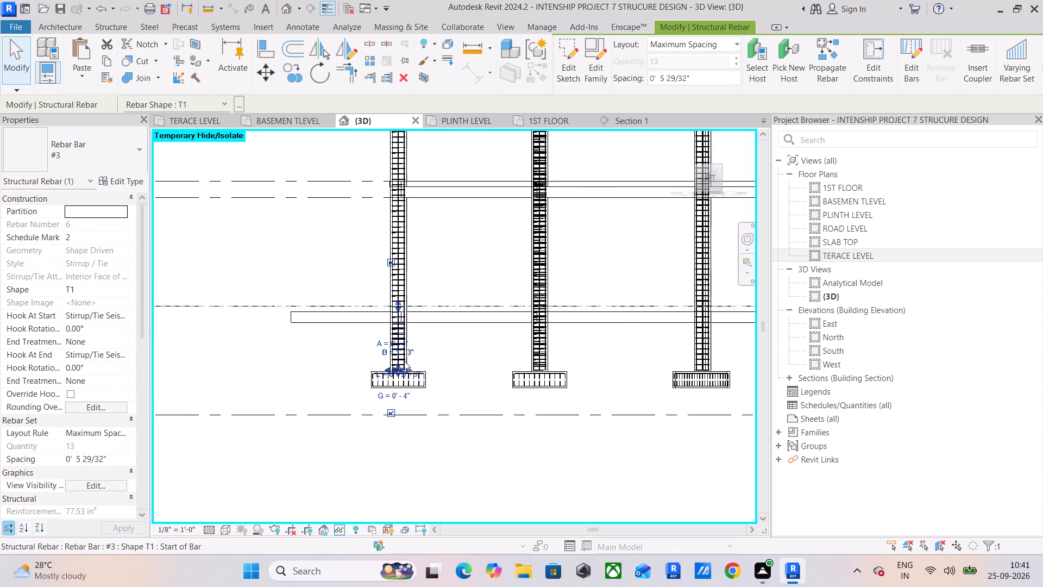
scroll(404, 361, "up", 6)
scroll(391, 273, "up", 5)
left_click_drag(387, 223, 379, 301)
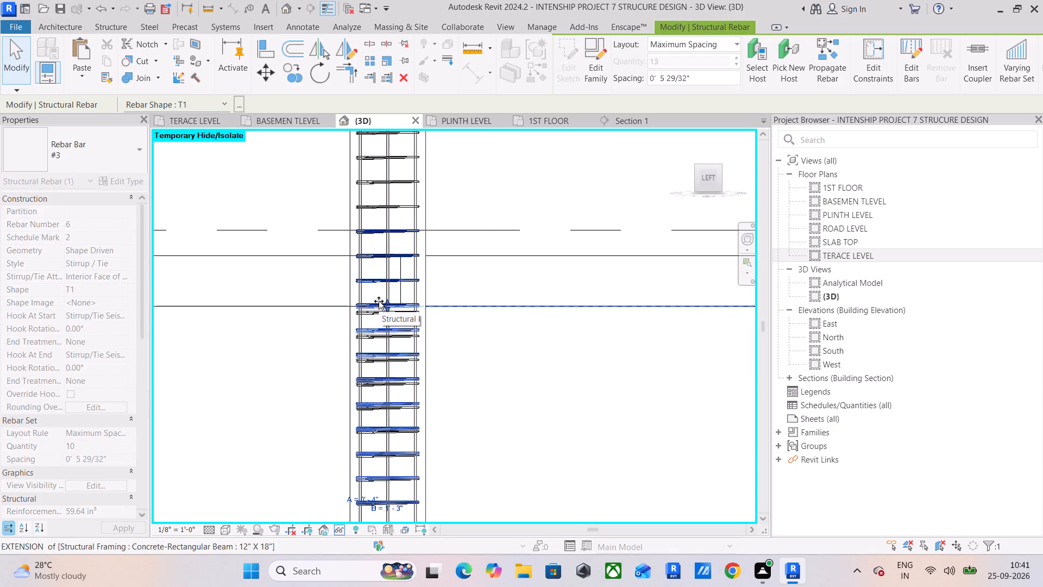
left_click_drag(379, 301, 374, 317)
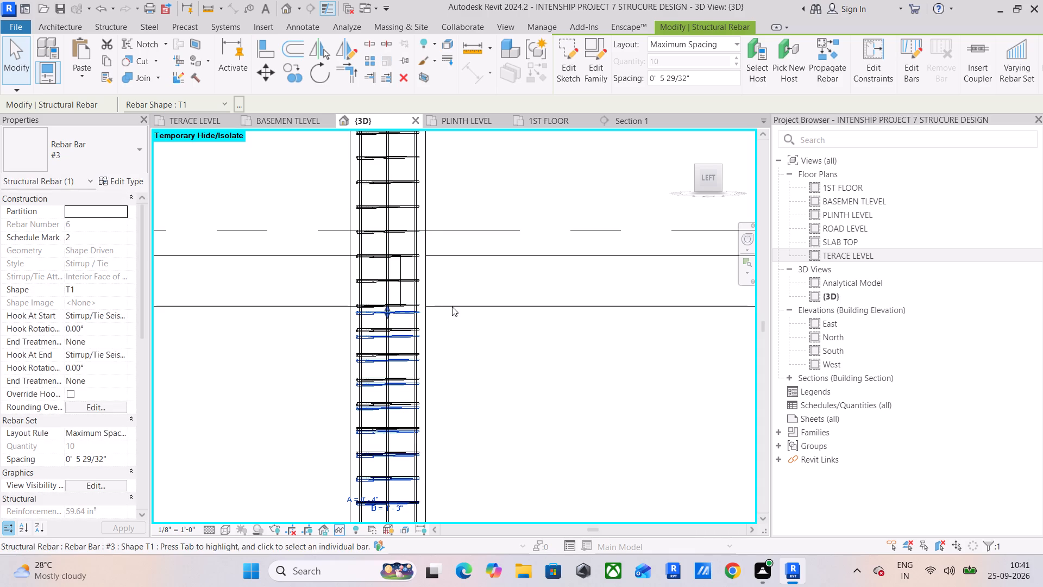
Shorten the remaining tall T1 tie set in that column to end just under the basement-level beam's underside.
left_click(370, 255)
scroll(374, 256, "down", 12)
middle_click_drag(374, 256, 398, 386)
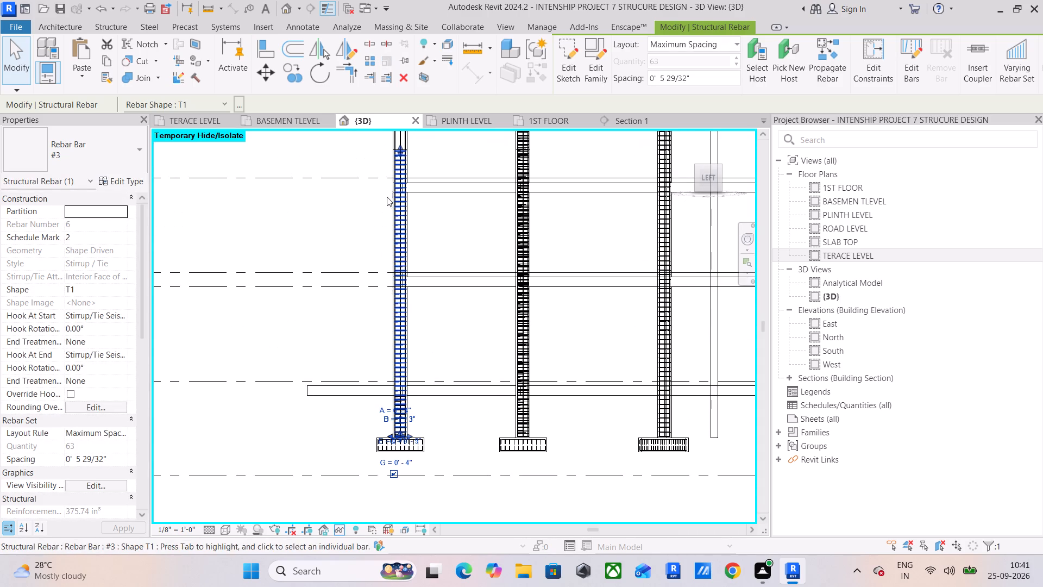
left_click_drag(401, 146, 401, 178)
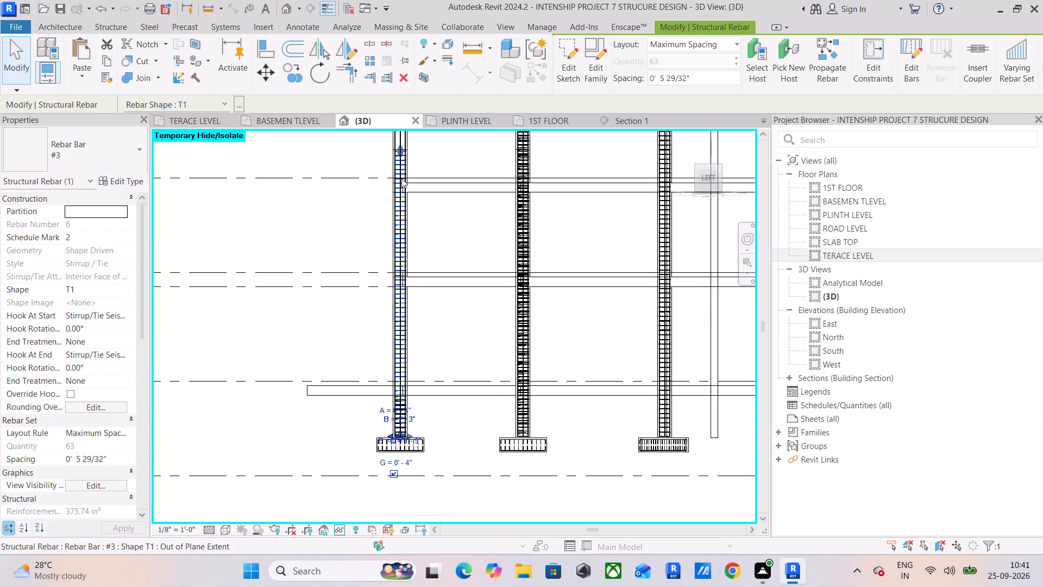
left_click_drag(401, 178, 382, 411)
left_click_drag(382, 411, 391, 407)
scroll(428, 399, "up", 4)
scroll(384, 399, "up", 10)
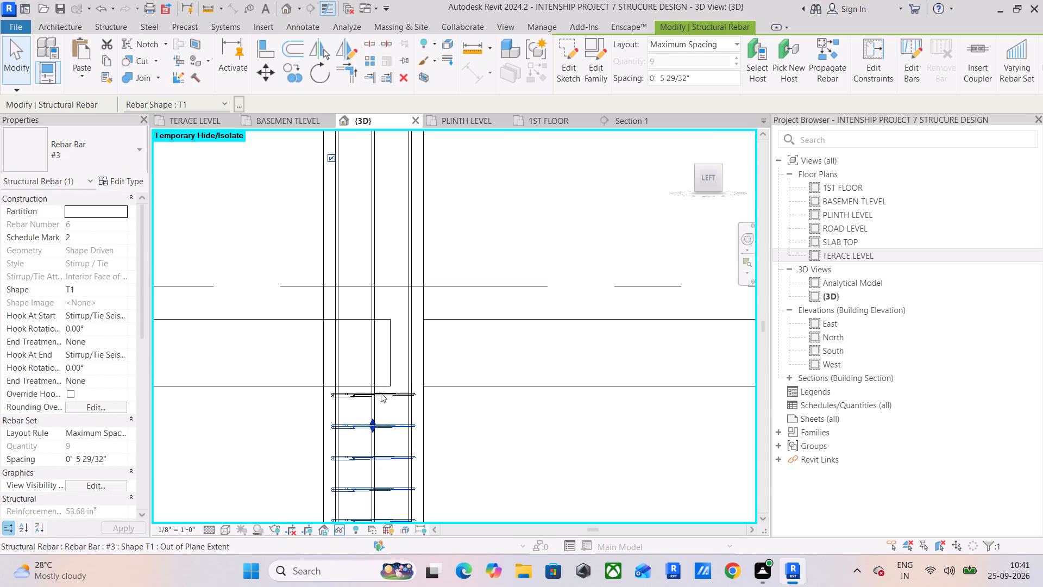
scroll(373, 407, "up", 5)
left_click_drag(374, 440, 379, 404)
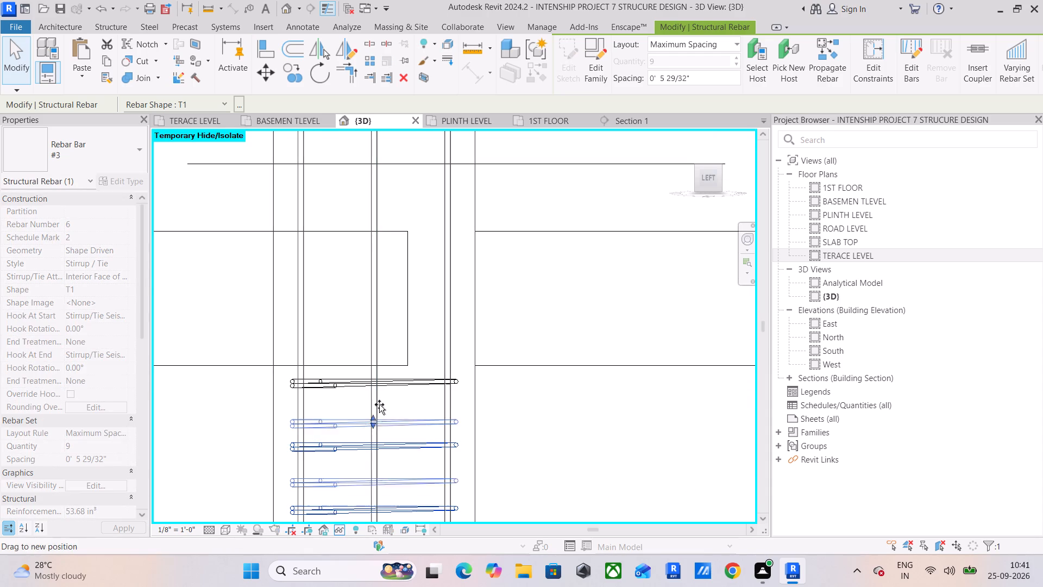
left_click_drag(379, 404, 382, 386)
left_click(525, 417)
scroll(528, 382, "down", 5)
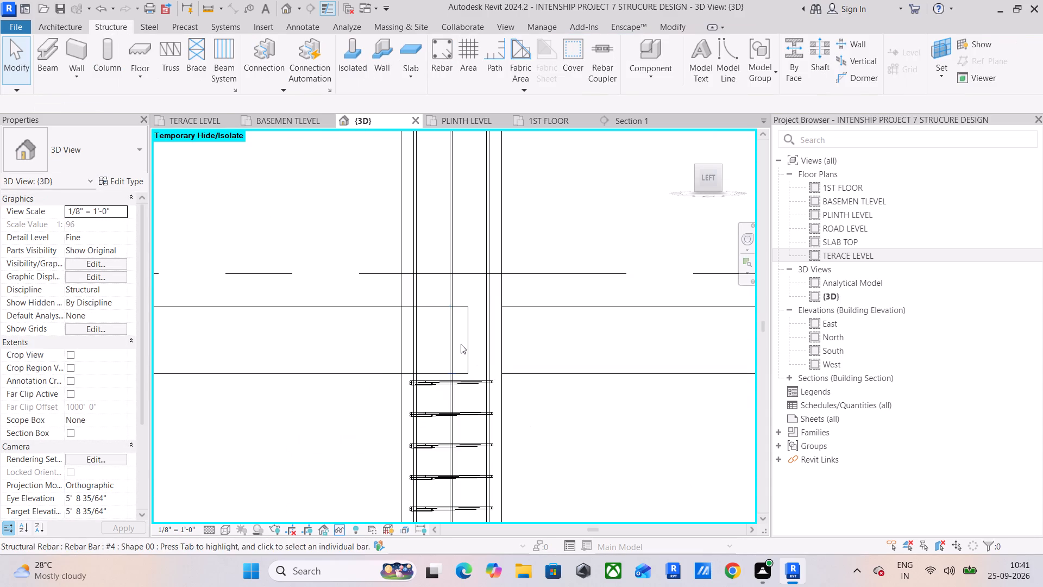
Add a rebar cover setting named BEAM COVER with a value of 1.5".
left_click(462, 346)
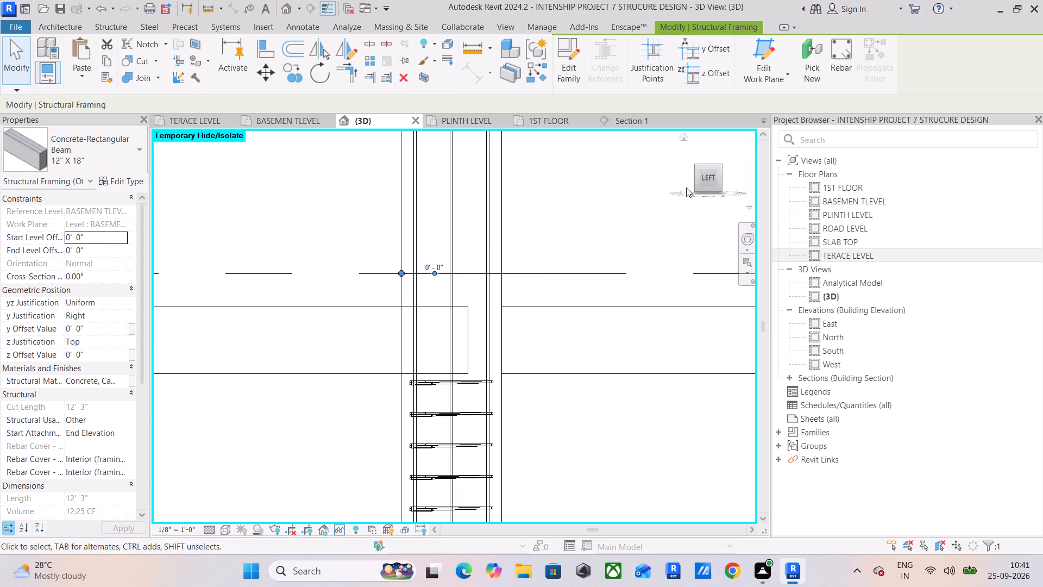
left_click(597, 187)
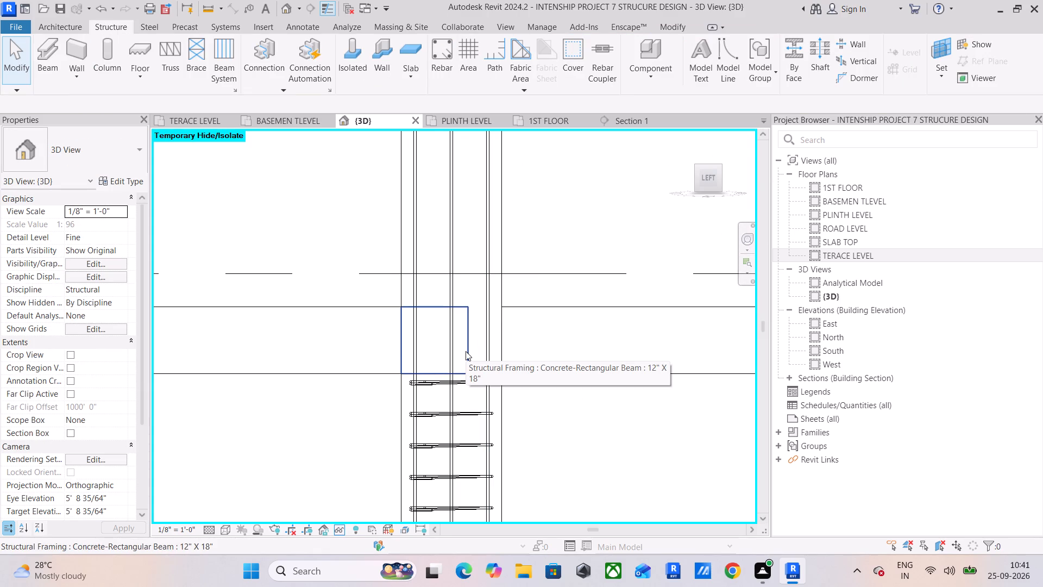
left_click(579, 73)
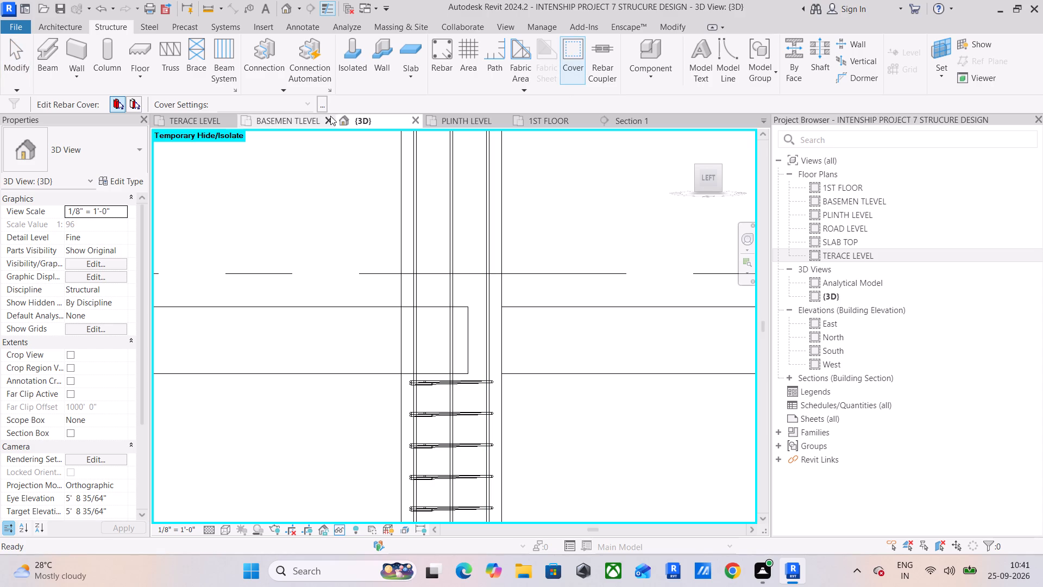
left_click(319, 103)
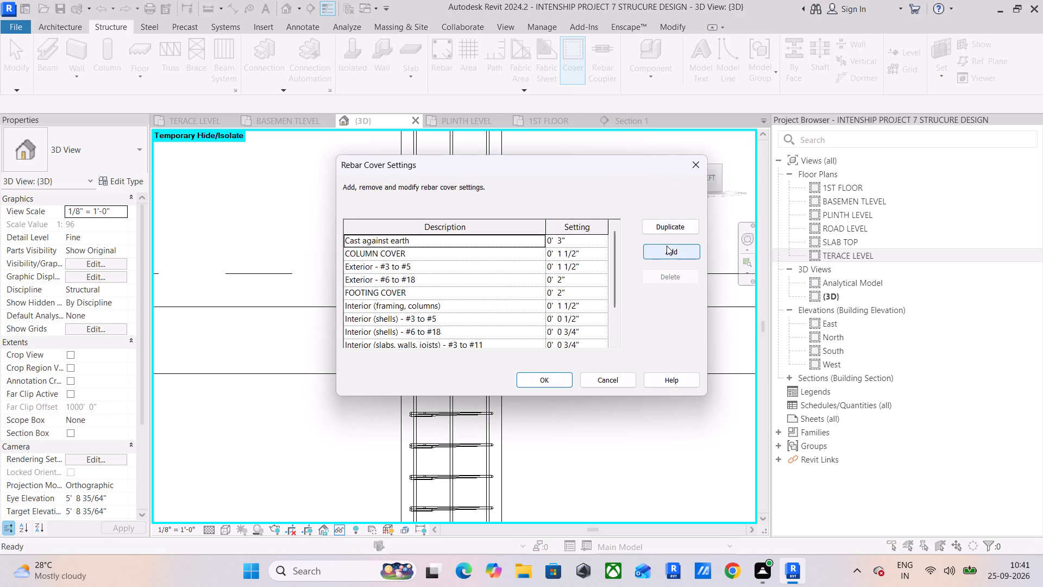
left_click(667, 246)
left_click(461, 329)
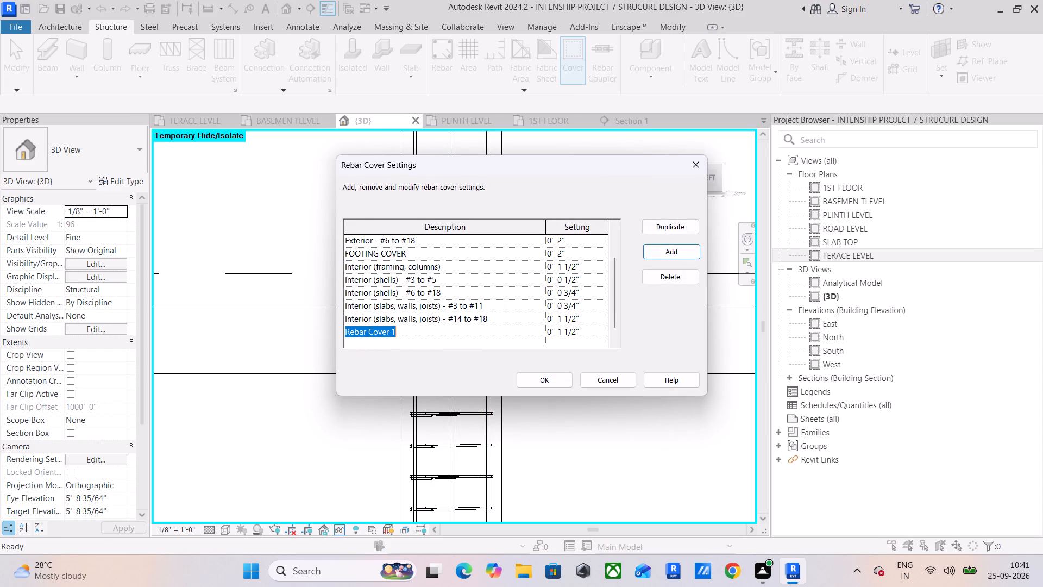
key("b")
key("a")
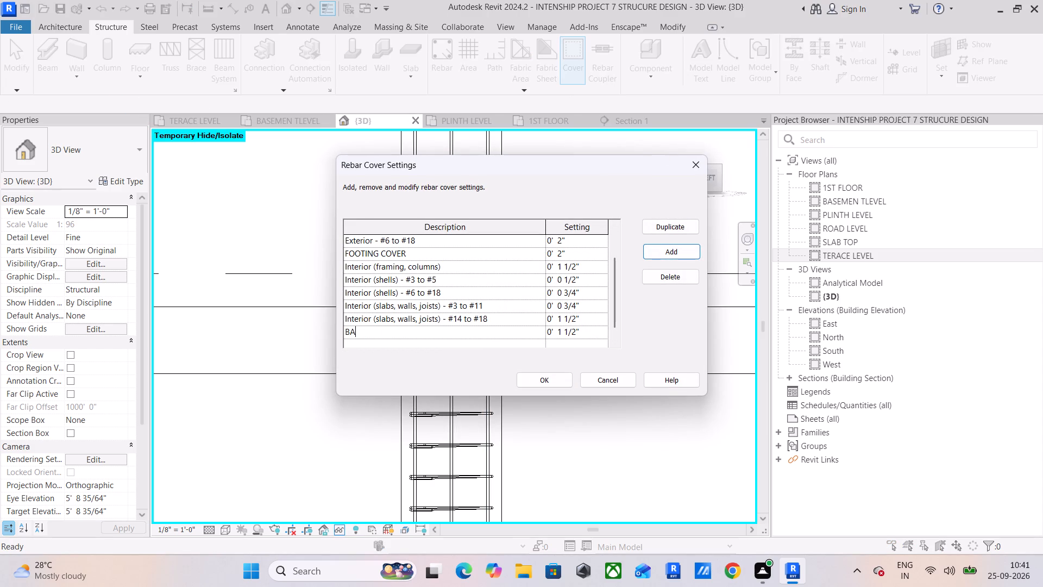
key("BackSpace")
type("EAM COVER")
left_click(595, 335)
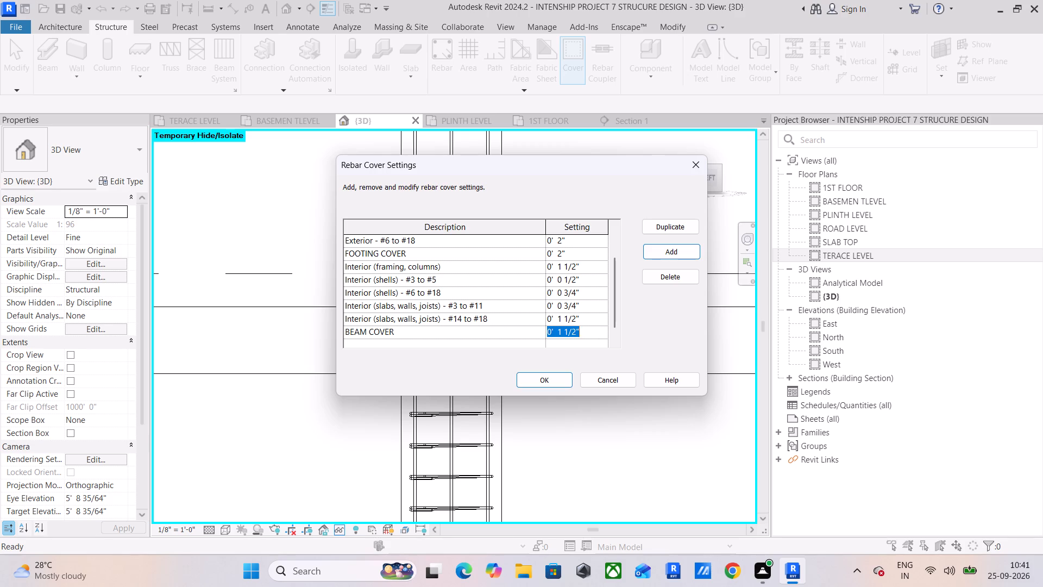
type("1.5\"")
key("Return")
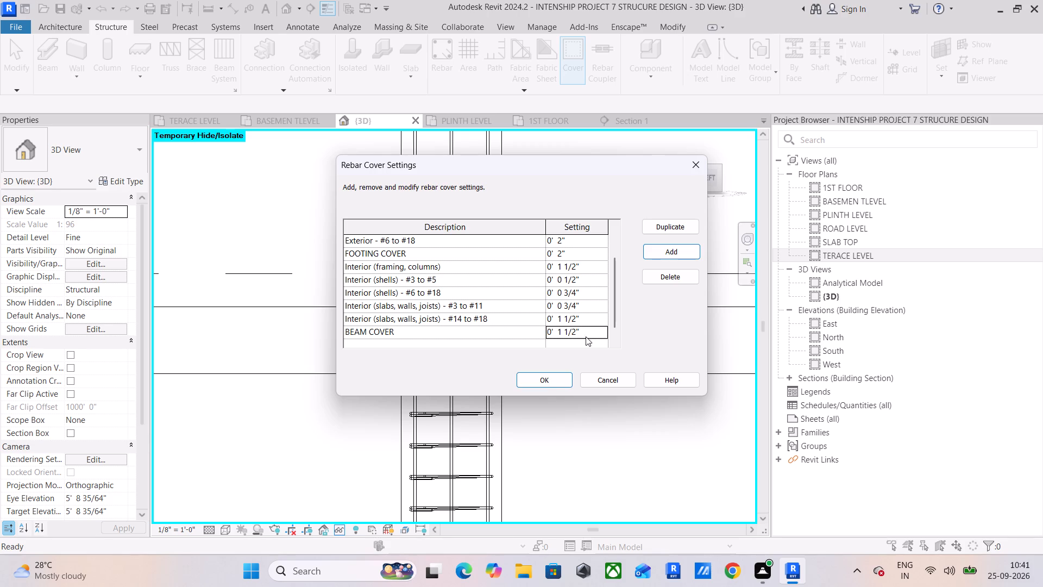
left_click(543, 382)
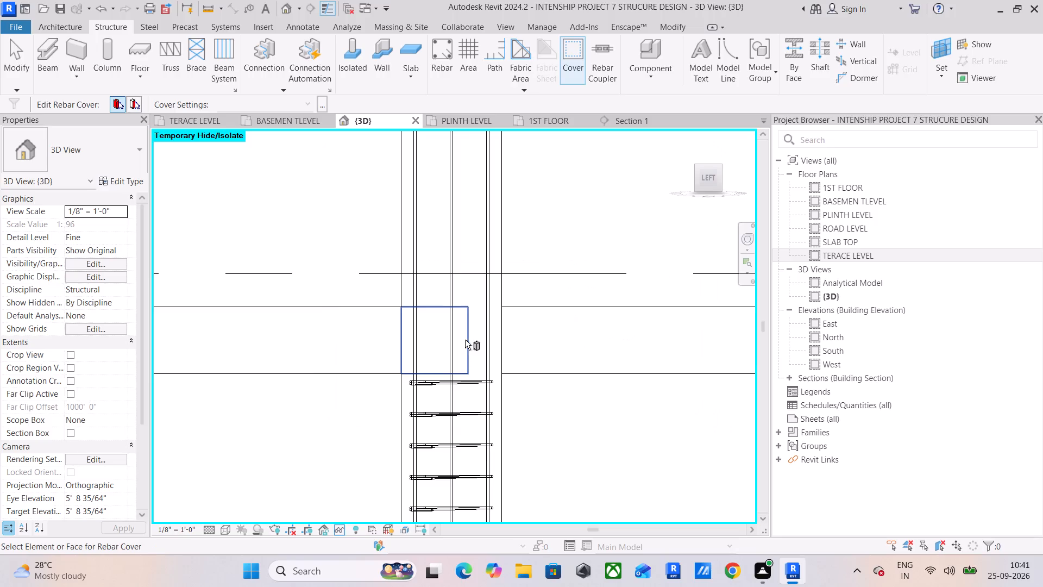
Assign the BEAM COVER setting to the 12" x 18" basement-level beam whose end shows at the column.
left_click(465, 339)
left_click(306, 103)
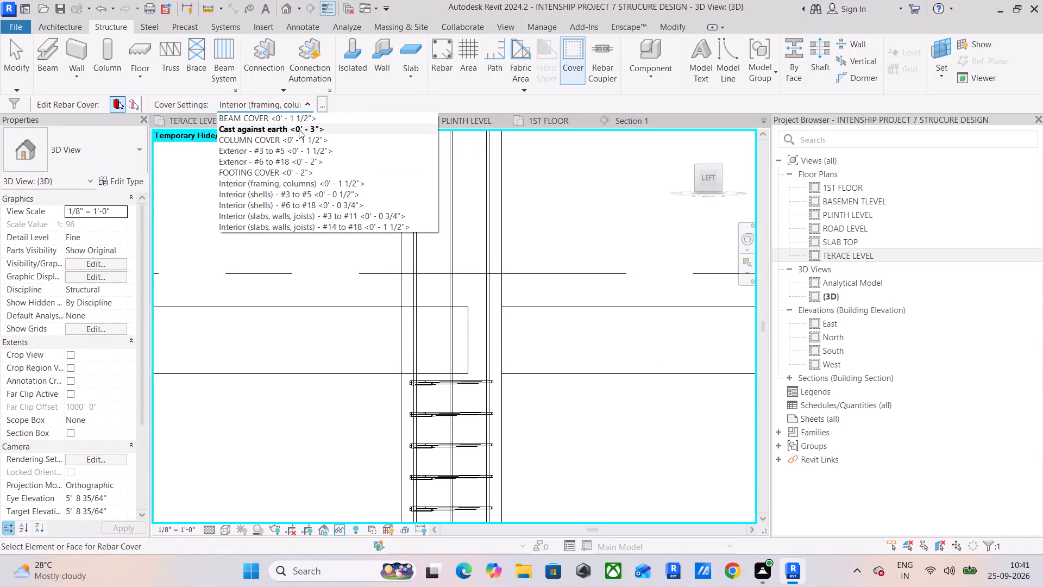
left_click(300, 121)
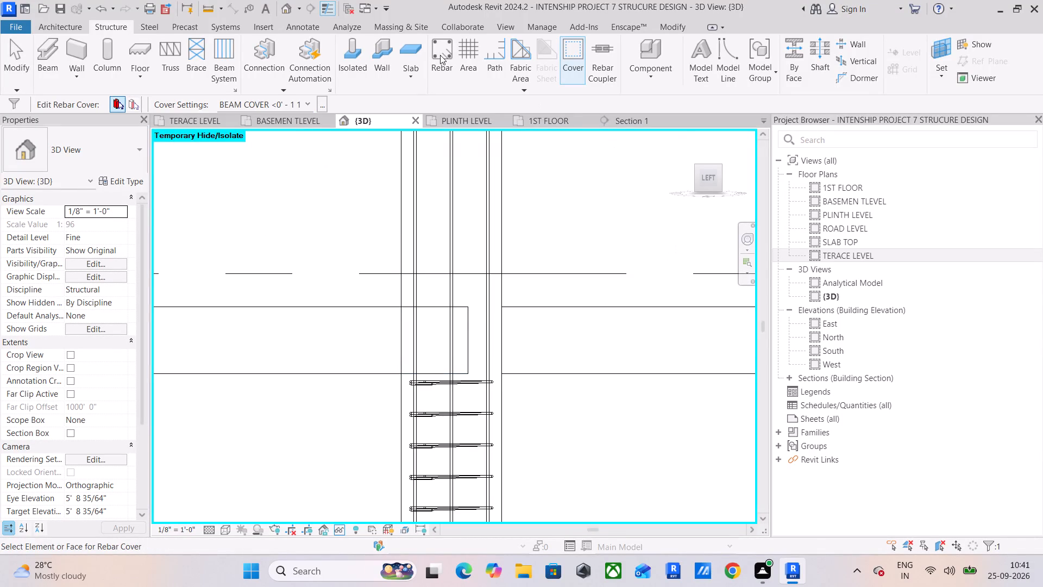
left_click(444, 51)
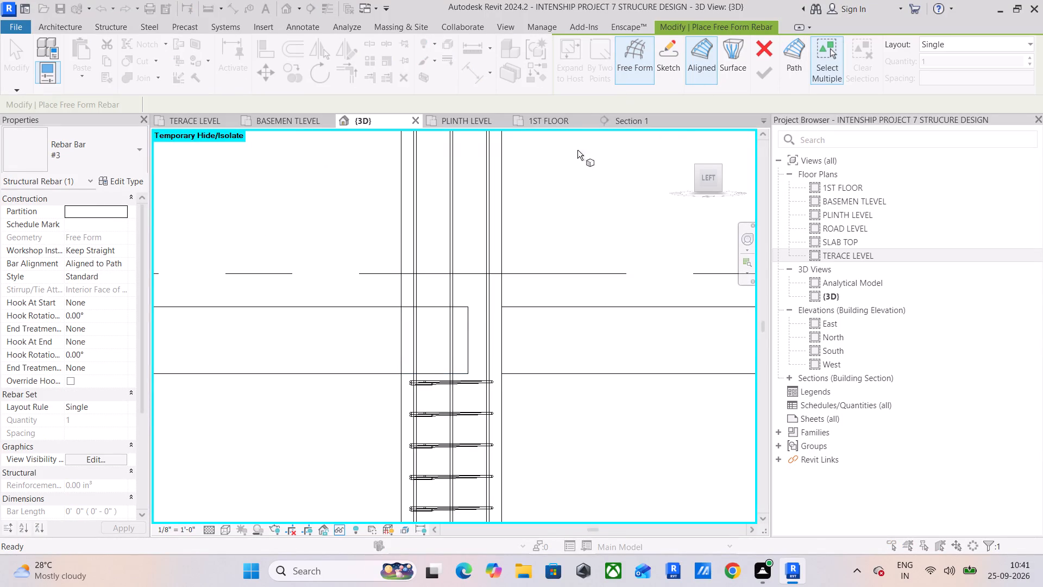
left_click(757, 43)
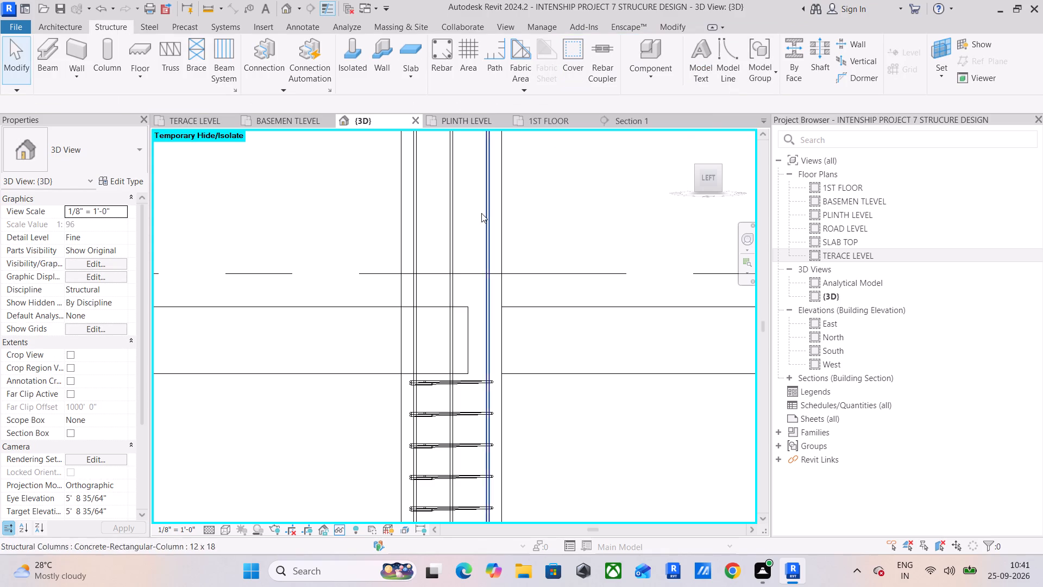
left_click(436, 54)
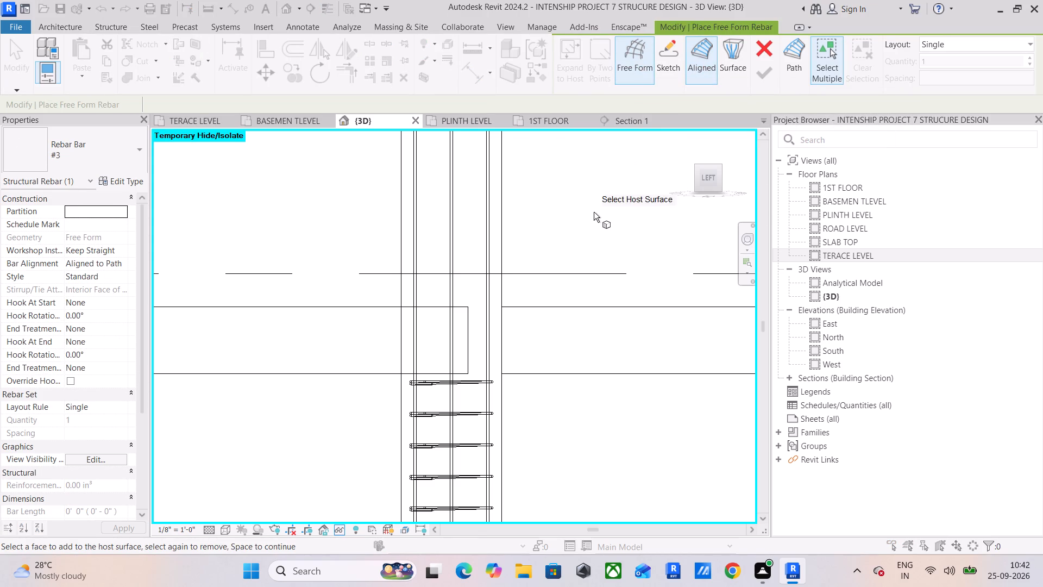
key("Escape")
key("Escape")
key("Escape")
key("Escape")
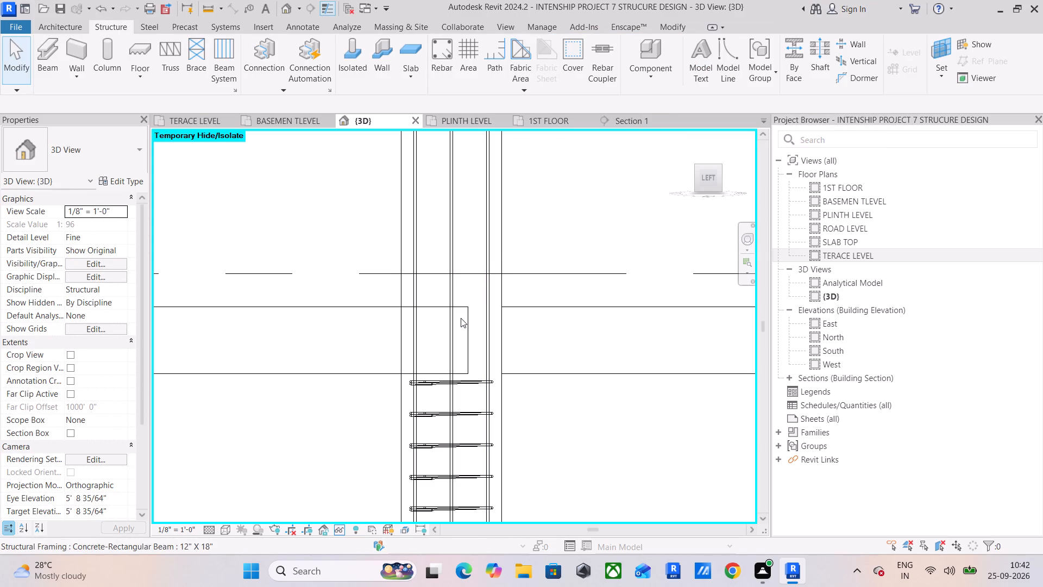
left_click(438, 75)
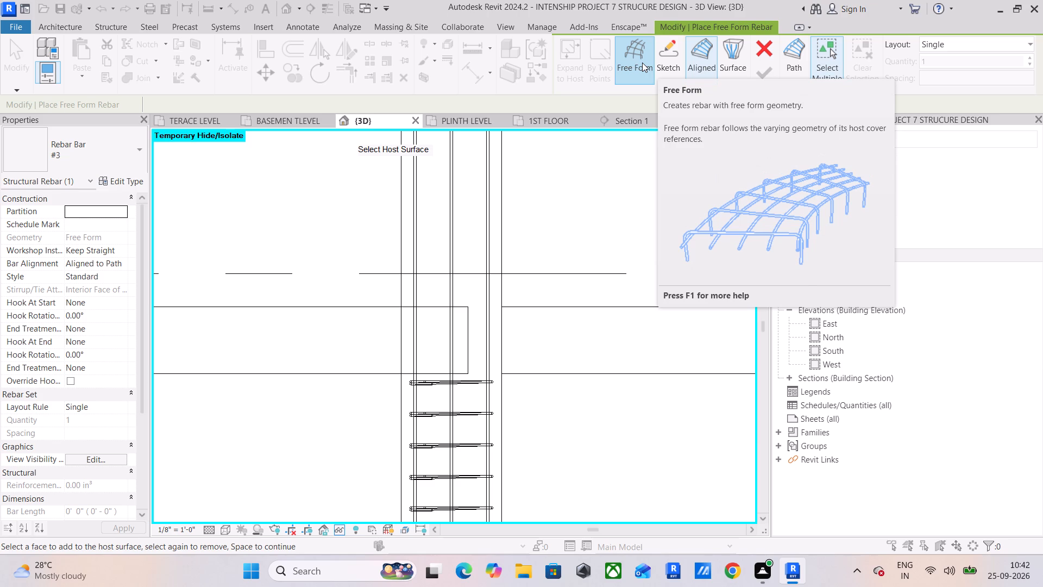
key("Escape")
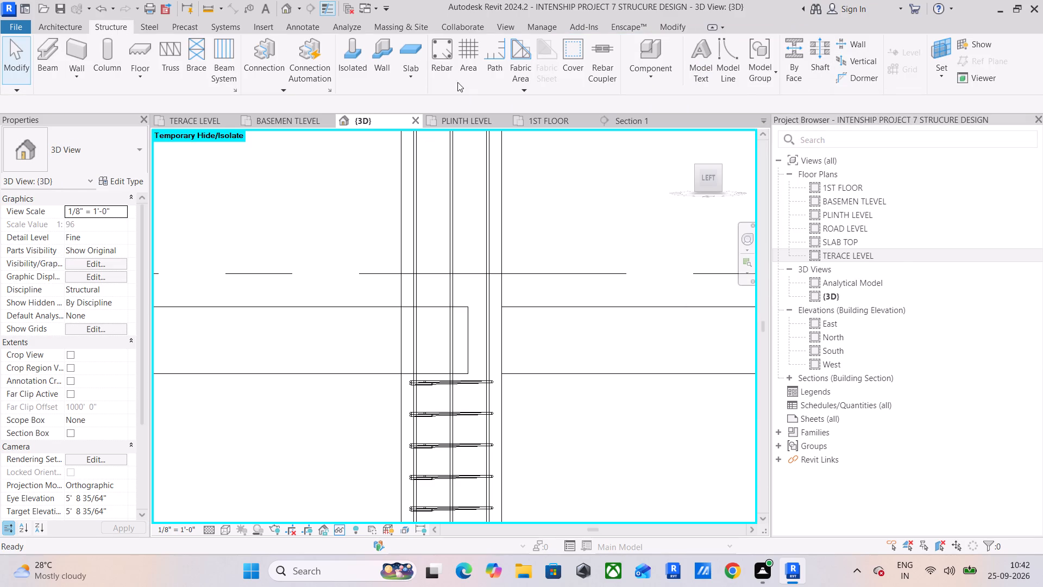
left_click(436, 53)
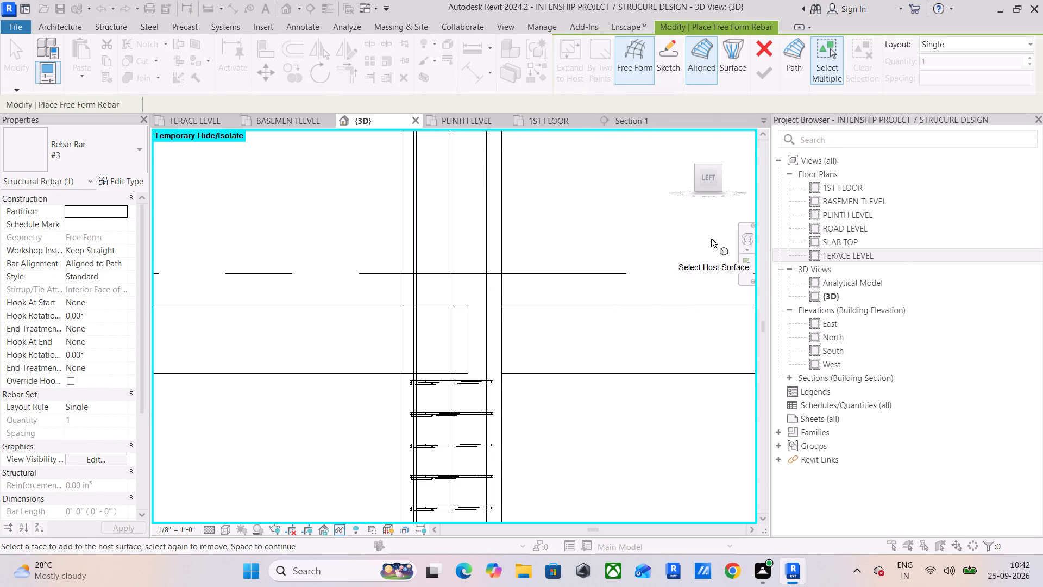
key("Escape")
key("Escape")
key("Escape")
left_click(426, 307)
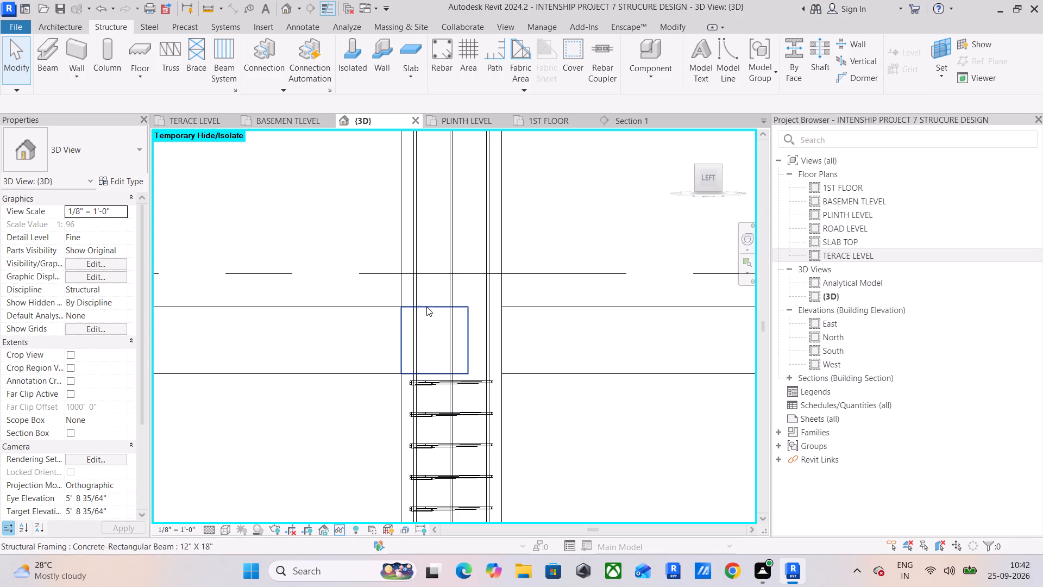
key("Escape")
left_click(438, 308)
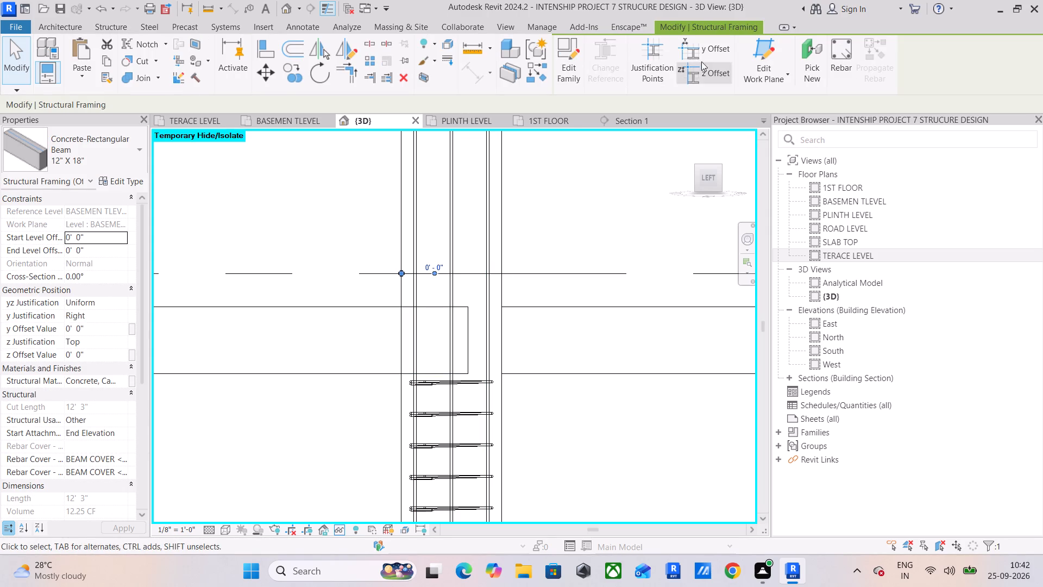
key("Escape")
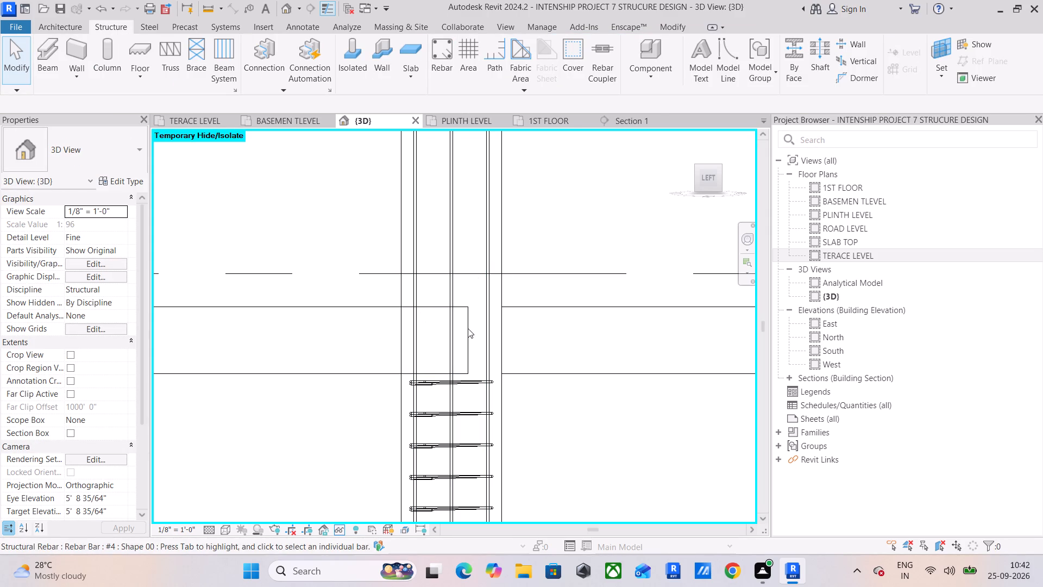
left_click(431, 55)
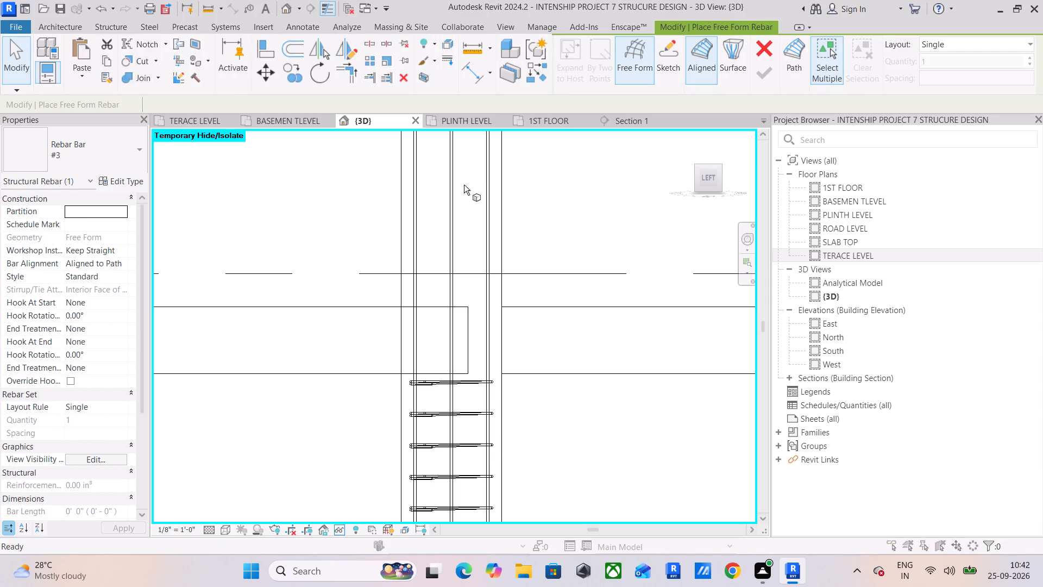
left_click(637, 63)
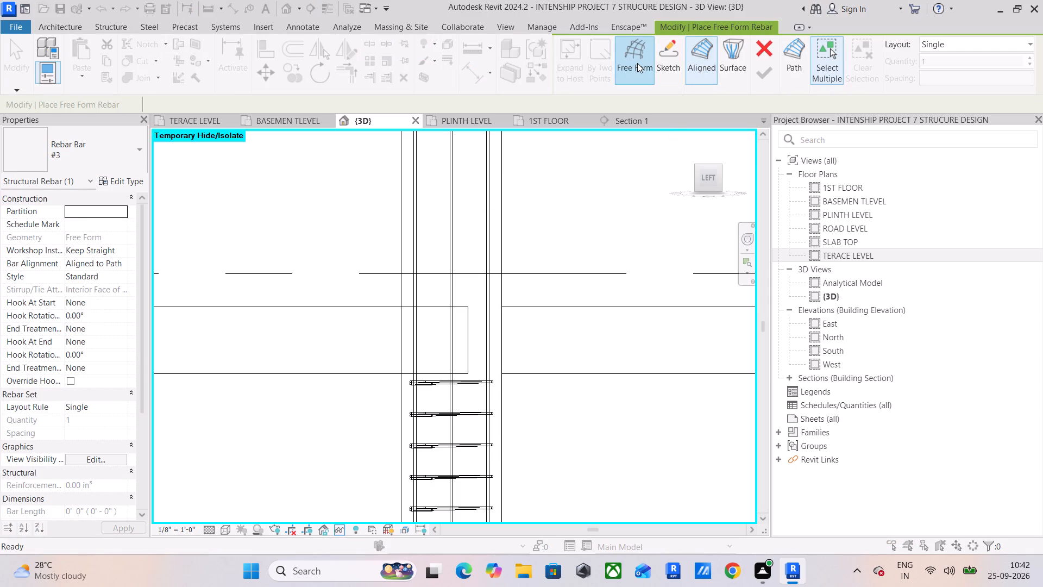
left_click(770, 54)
Assign the BEAM COVER 1 1/2" setting to the basement-level beam whose end overlaps the column, seen from the model's right side.
scroll(465, 284, "down", 4)
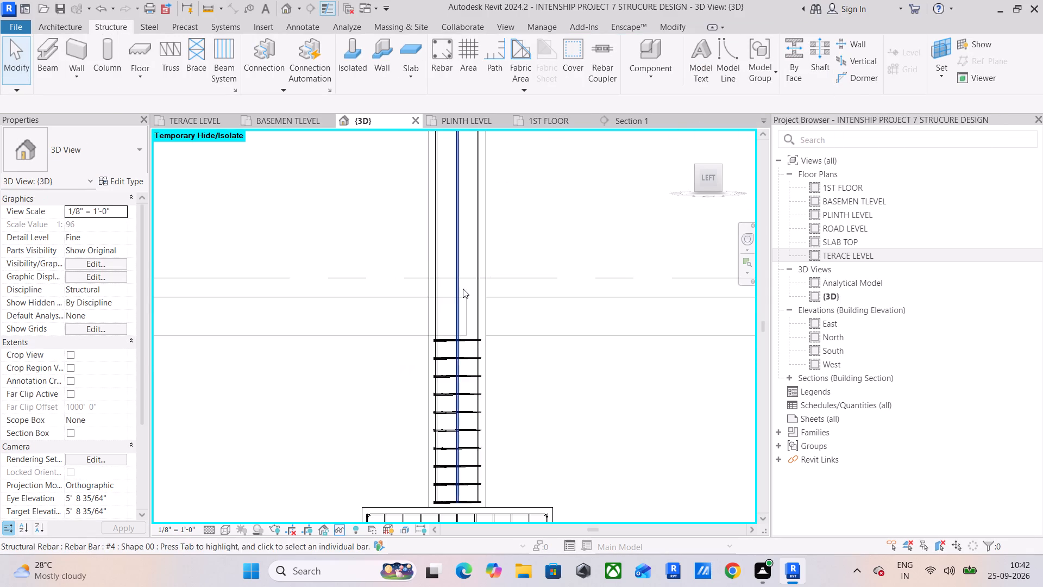
middle_click_drag(463, 290, 519, 315, "shift")
middle_click_drag(526, 313, 566, 223)
scroll(355, 232, "down", 4)
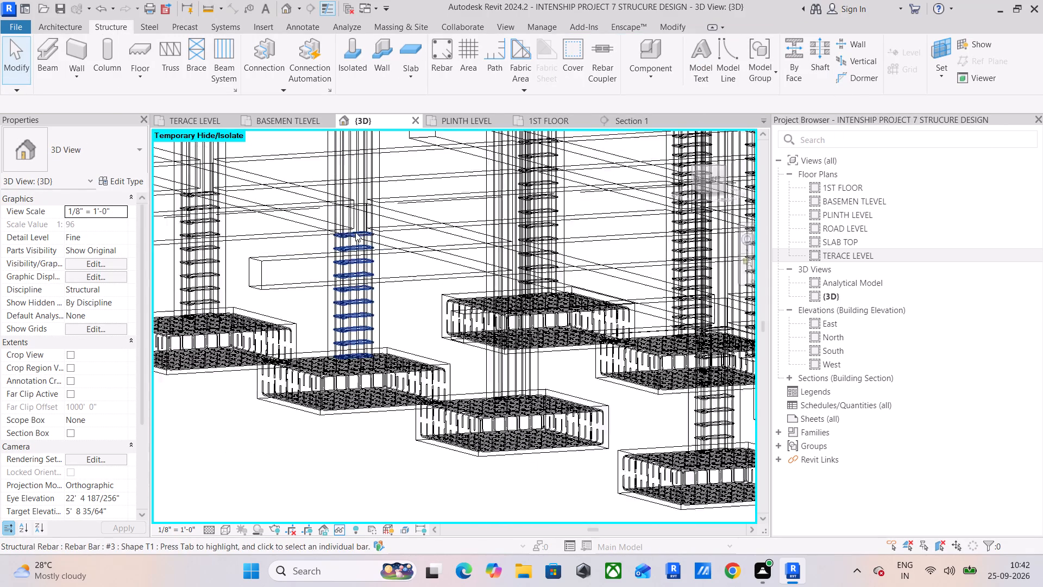
scroll(355, 232, "down", 1)
middle_click_drag(367, 239, 620, 265, "shift")
scroll(536, 261, "down", 4)
middle_click_drag(536, 261, 451, 249)
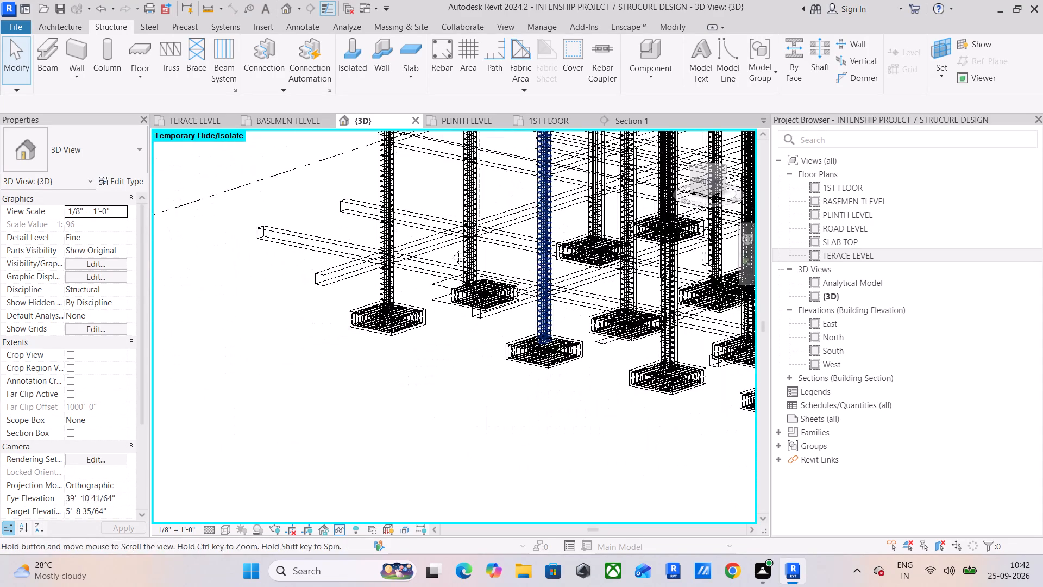
middle_click_drag(451, 249, 224, 180)
middle_click_drag(401, 269, 440, 264, "shift")
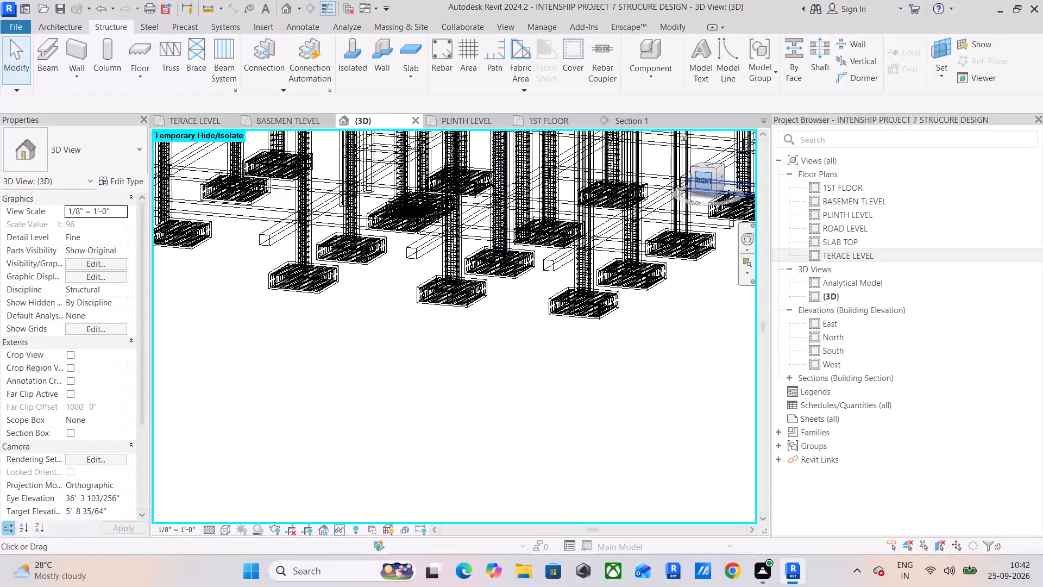
left_click(710, 182)
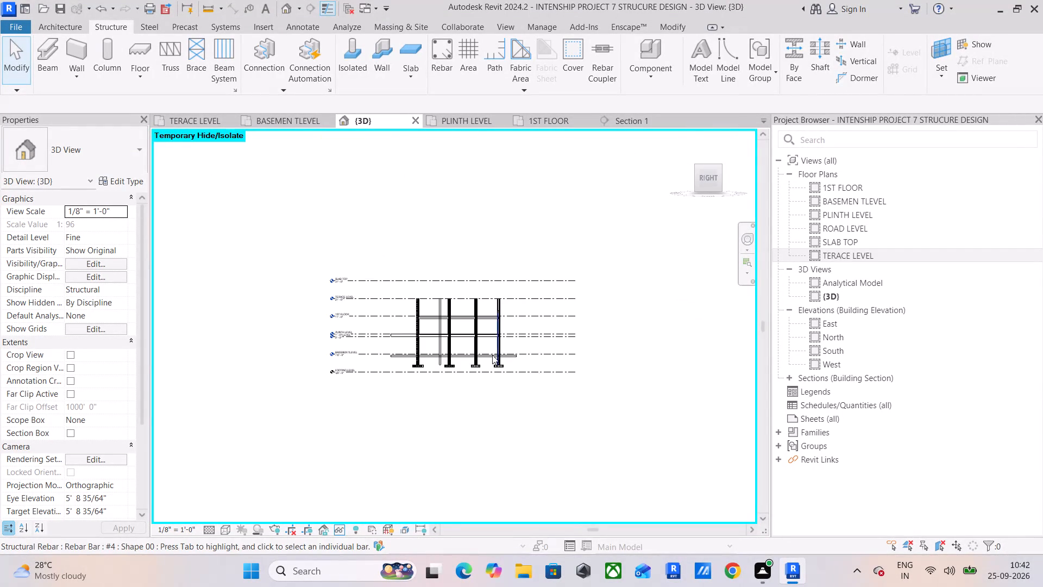
scroll(492, 355, "up", 19)
middle_click_drag(467, 347, 406, 166)
scroll(442, 251, "up", 5)
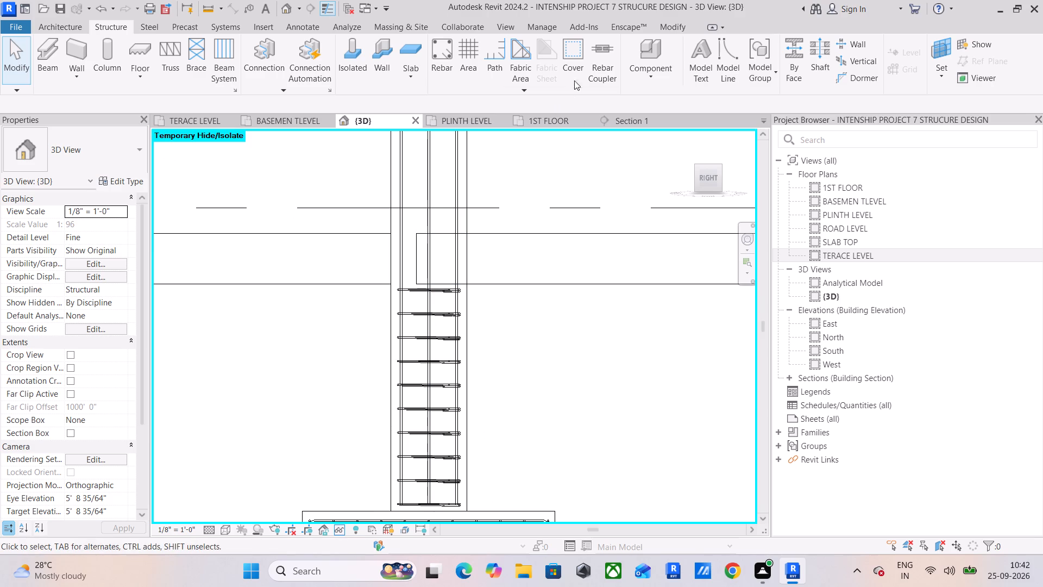
left_click(576, 56)
left_click(445, 235)
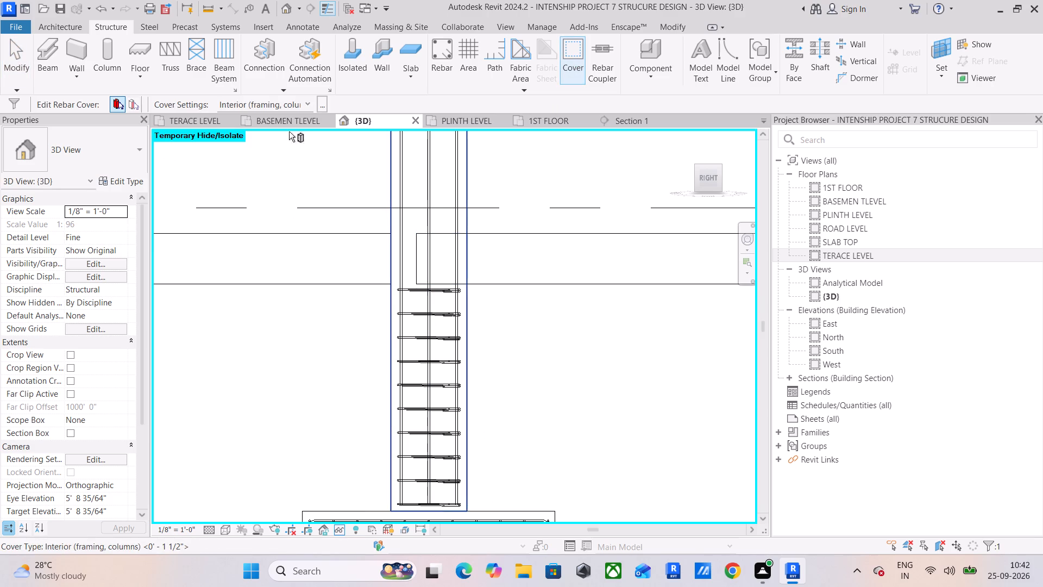
left_click(291, 108)
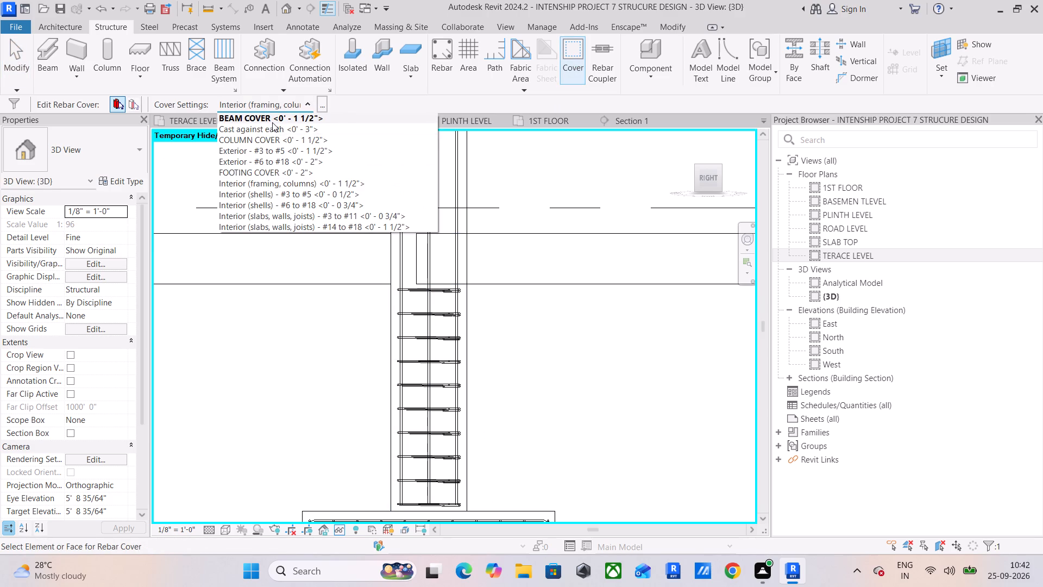
left_click(272, 122)
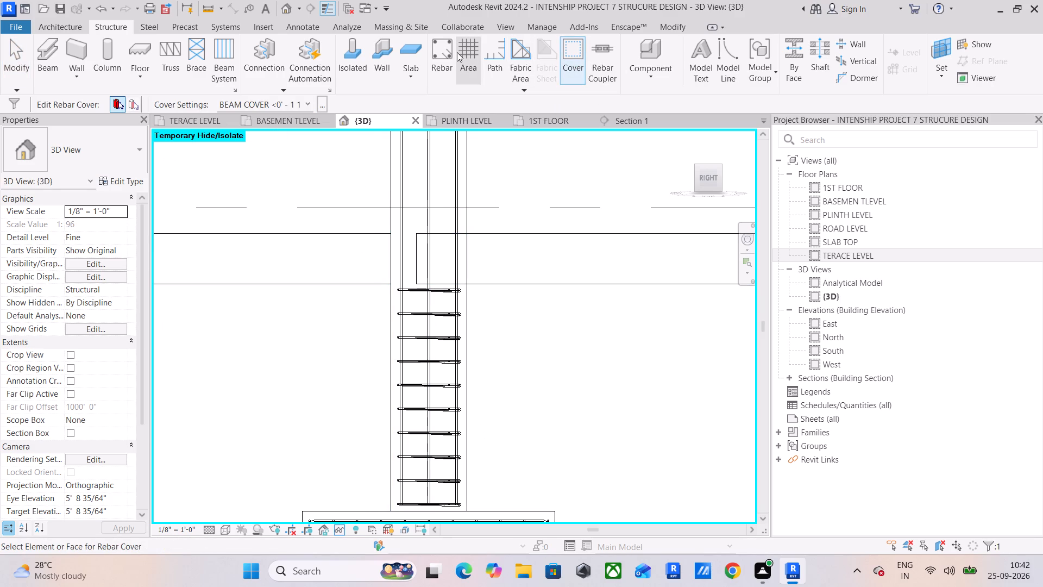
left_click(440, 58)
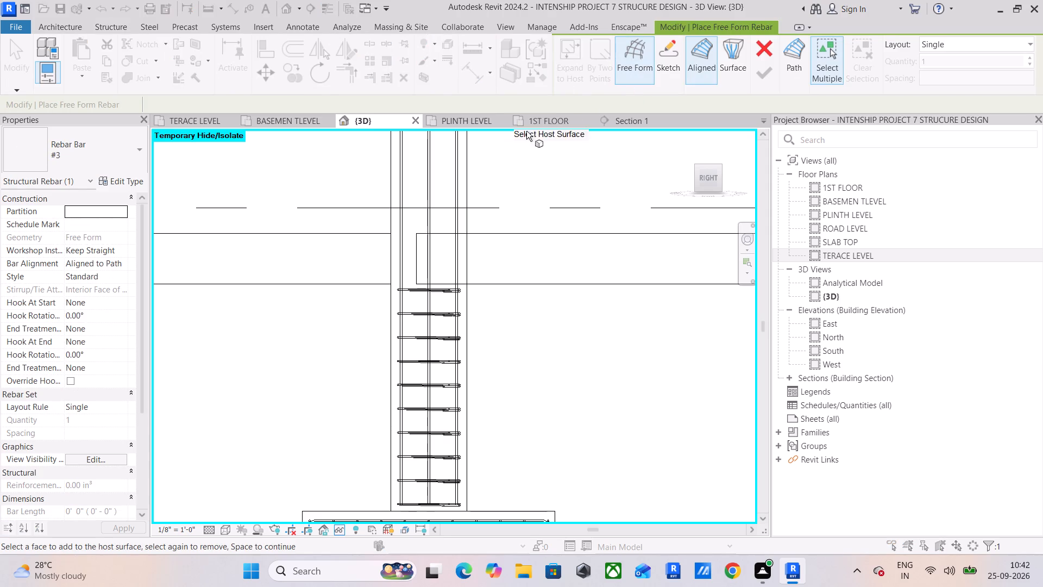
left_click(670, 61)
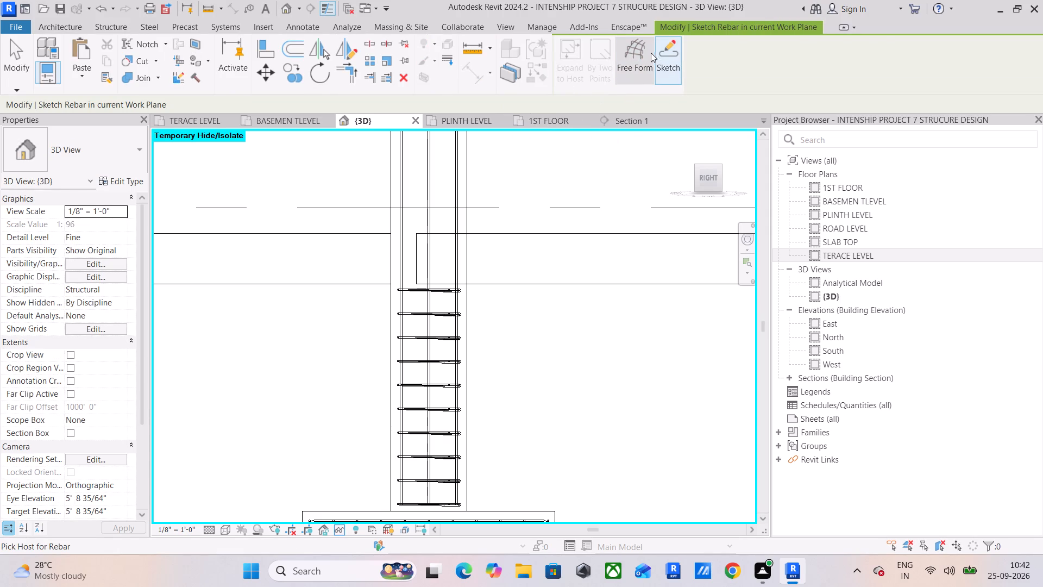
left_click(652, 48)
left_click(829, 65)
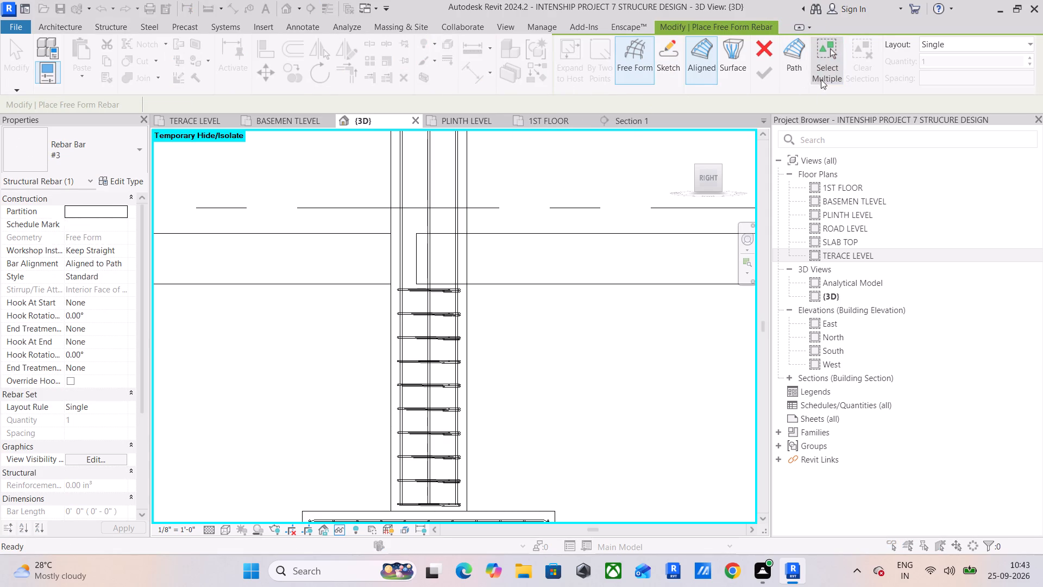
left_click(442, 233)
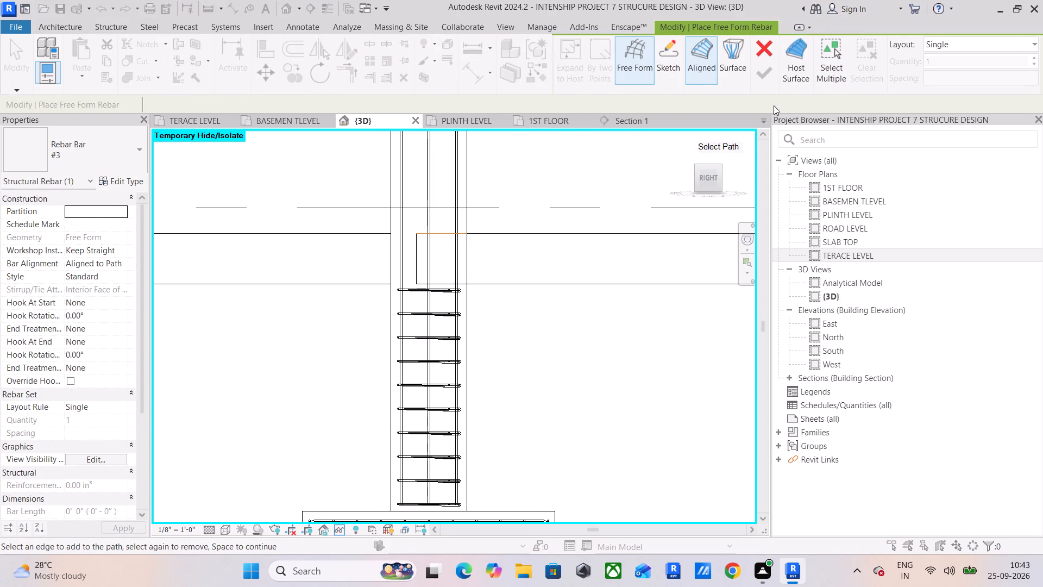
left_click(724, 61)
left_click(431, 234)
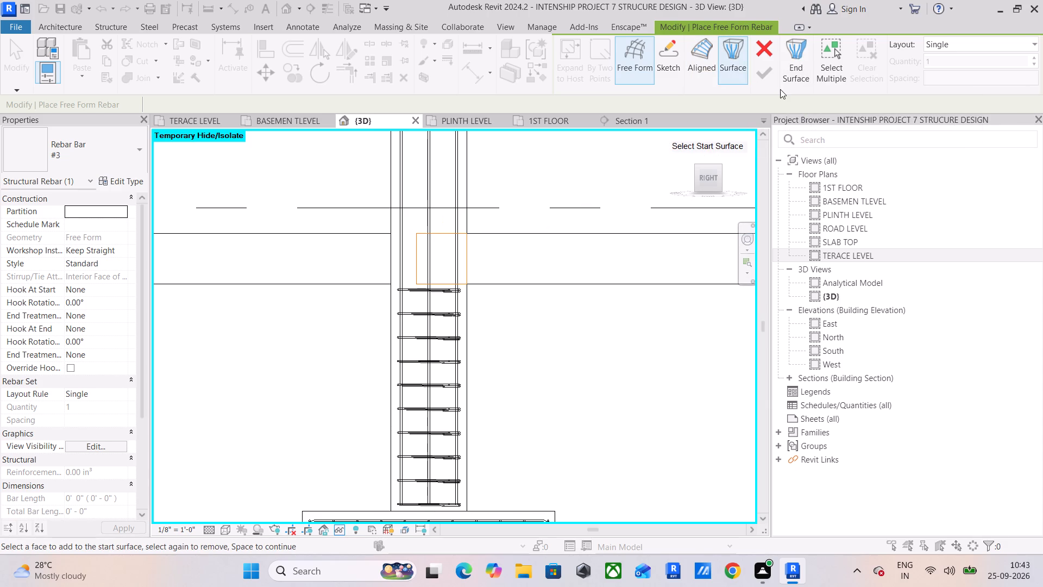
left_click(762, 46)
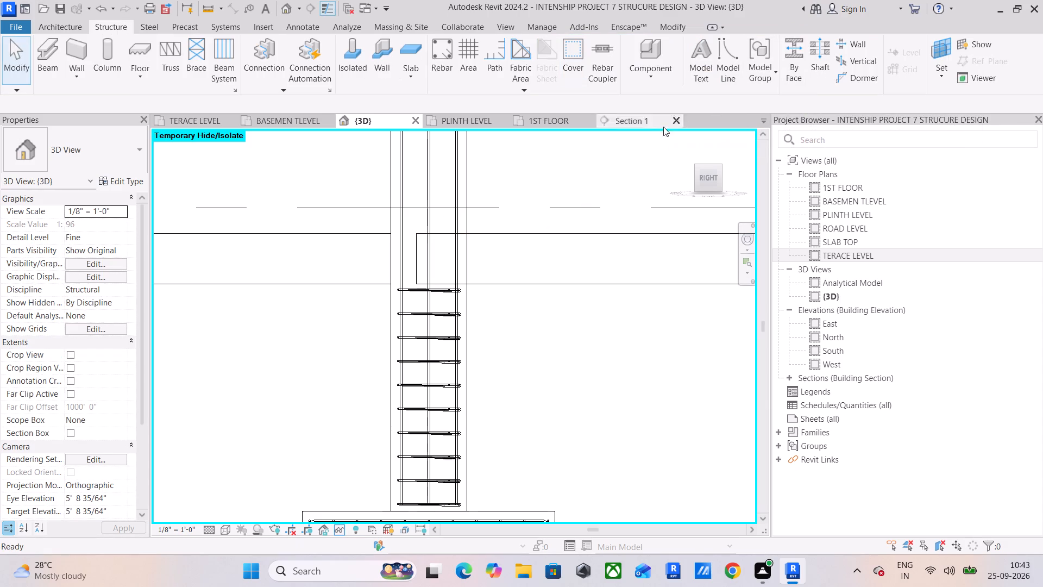
Open the Section 2 view from its section marker in the Section 1 view.
scroll(673, 93, "down", 5)
scroll(565, 236, "down", 3)
middle_click_drag(566, 236, 455, 232)
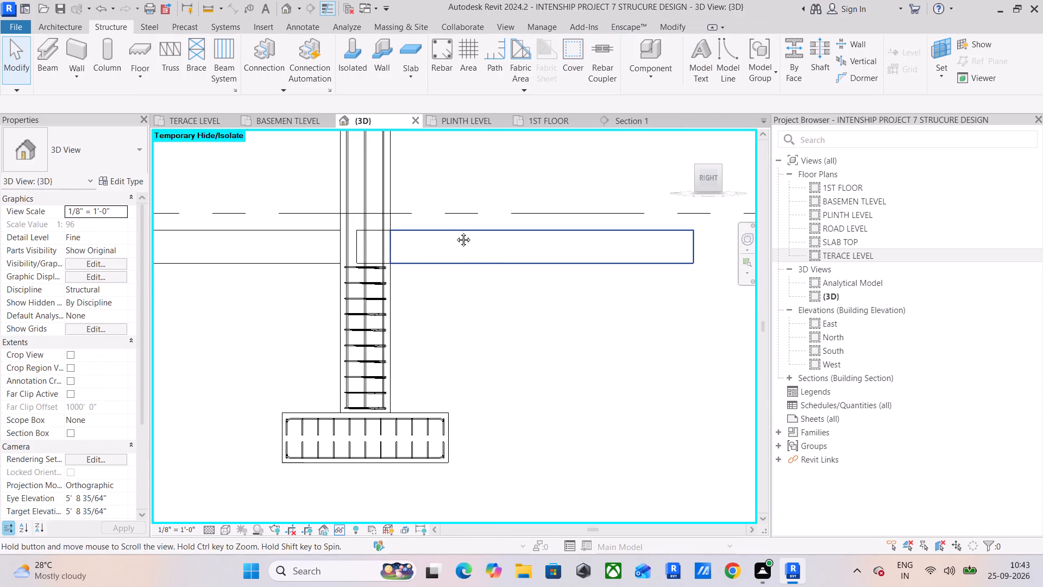
middle_click_drag(455, 232, 455, 232)
scroll(457, 226, "down", 3)
middle_click_drag(472, 219, 518, 227)
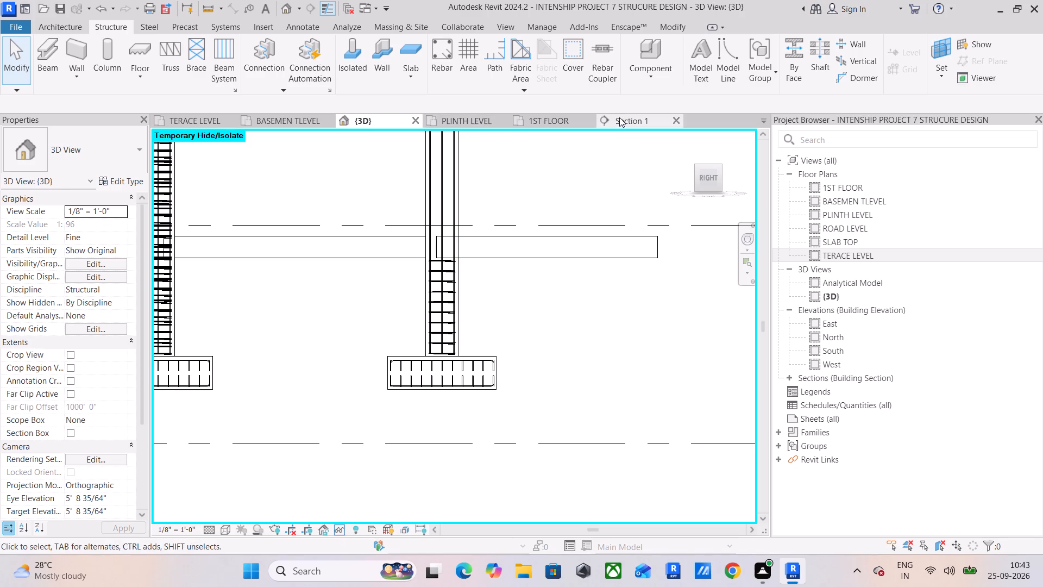
left_click(619, 117)
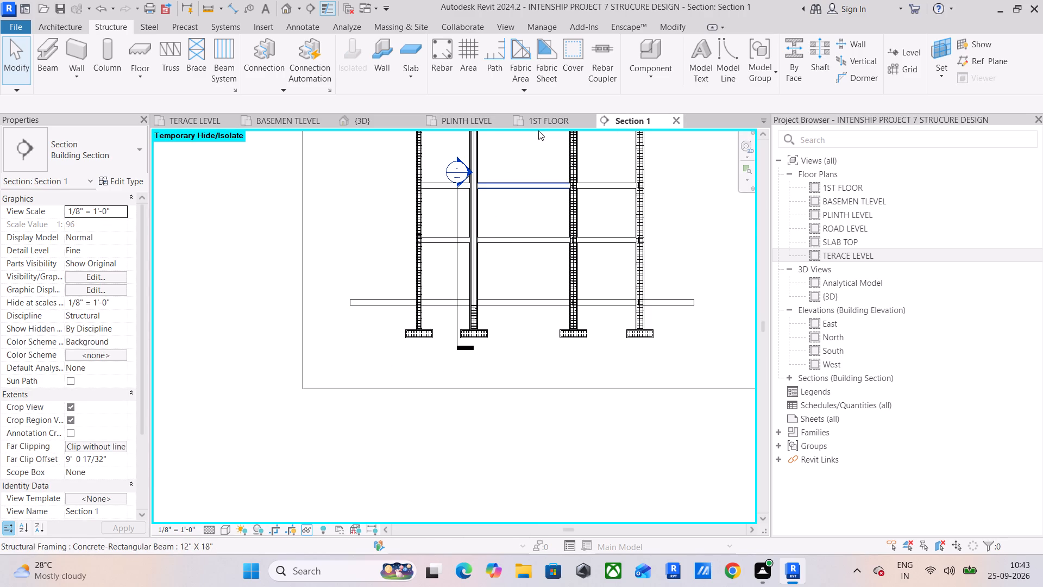
scroll(473, 174, "up", 5)
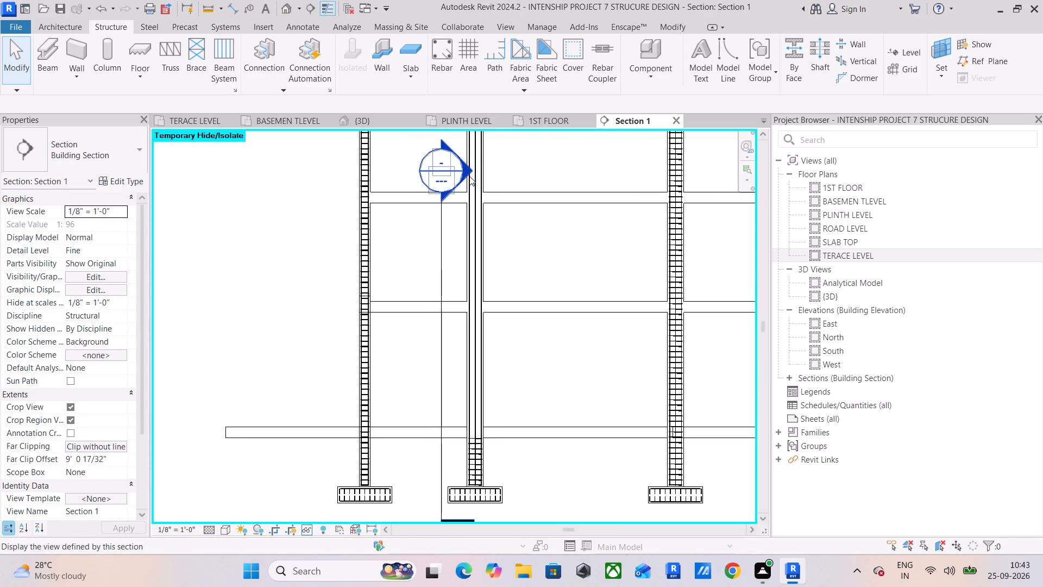
scroll(469, 176, "up", 4)
double_click(466, 168)
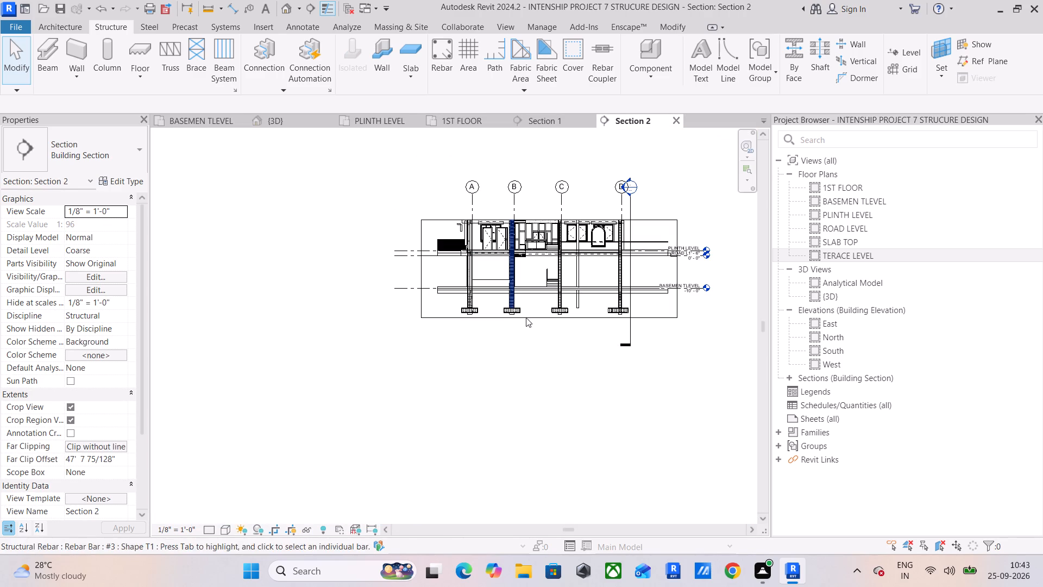
Assign the BEAM COVER 1 1/2" setting to the 12" x 18" basement-level beam cut at the column in Section 2.
scroll(629, 290, "up", 18)
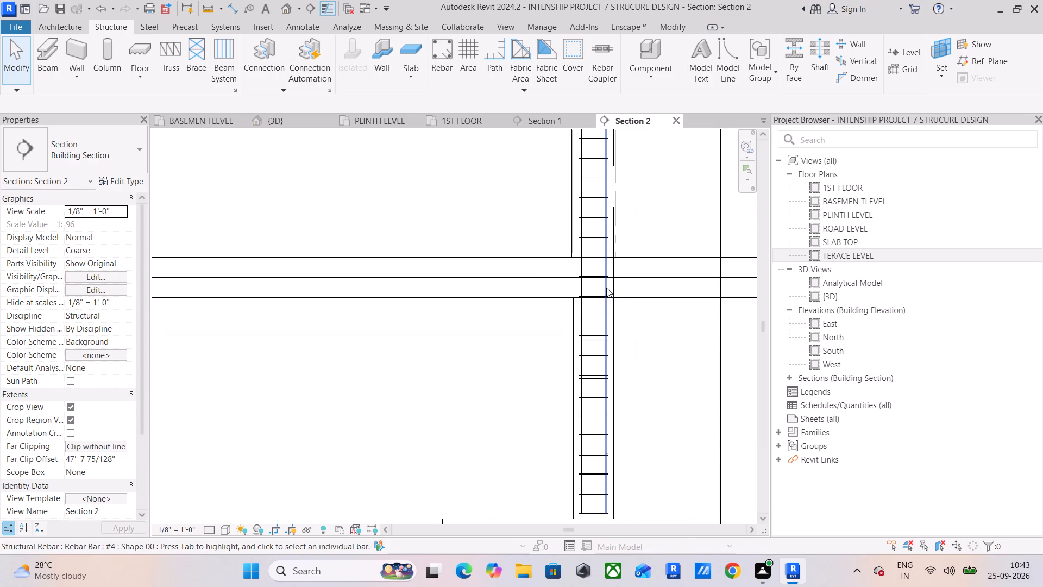
scroll(606, 288, "down", 12)
middle_click_drag(307, 284, 579, 266)
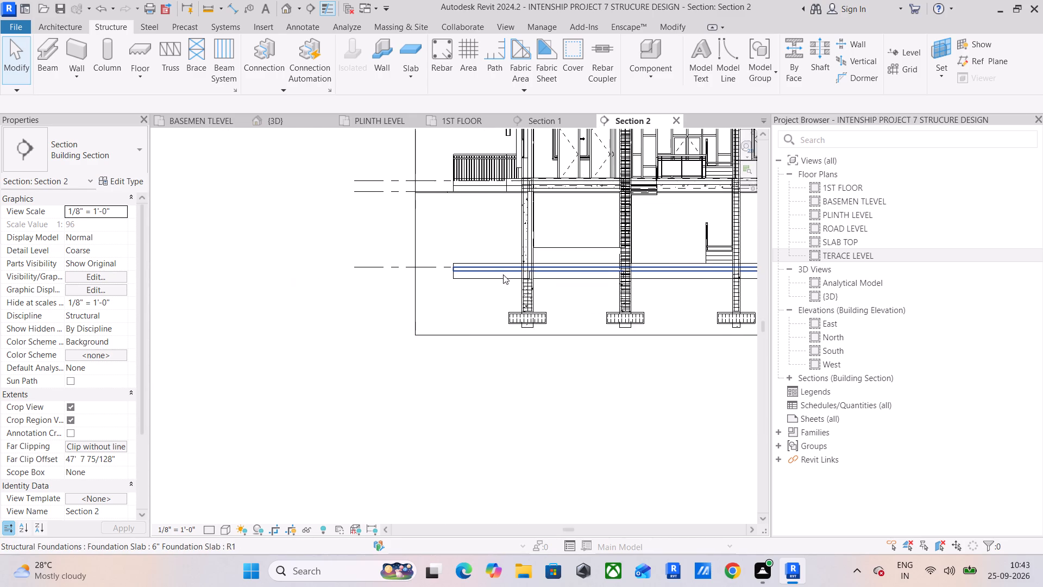
scroll(476, 270, "up", 5)
scroll(586, 267, "up", 12)
middle_click_drag(573, 285, 541, 245)
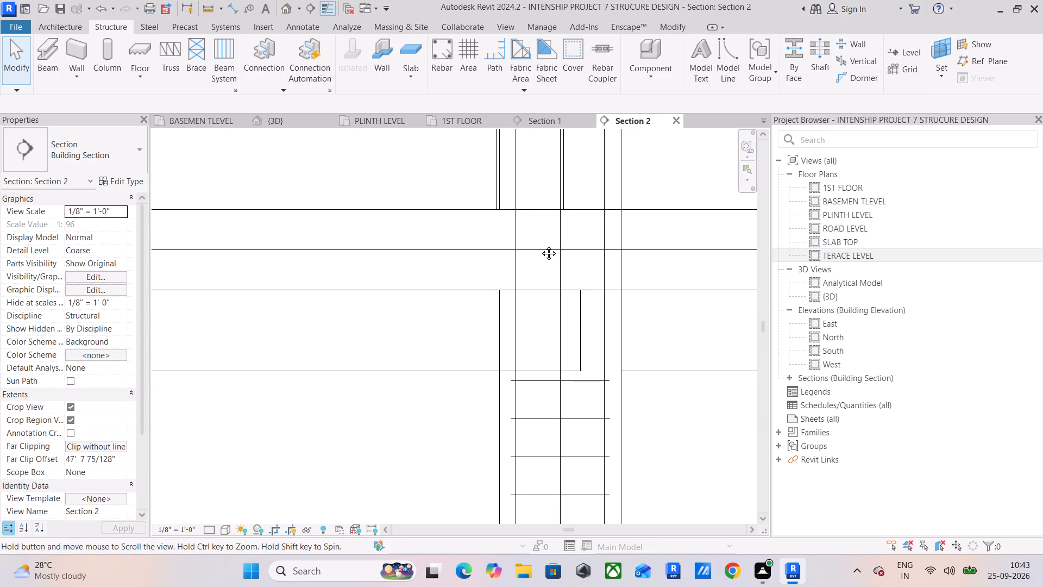
middle_click_drag(541, 245, 531, 232)
left_click(535, 273)
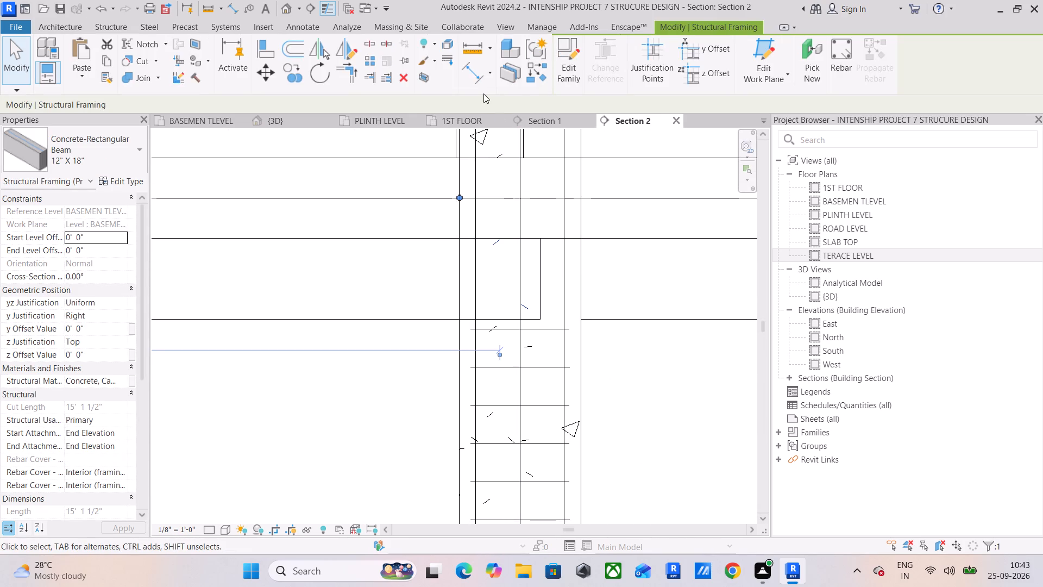
key("Escape")
key("Escape")
key("Escape")
left_click(535, 272)
left_click(117, 23)
left_click(577, 63)
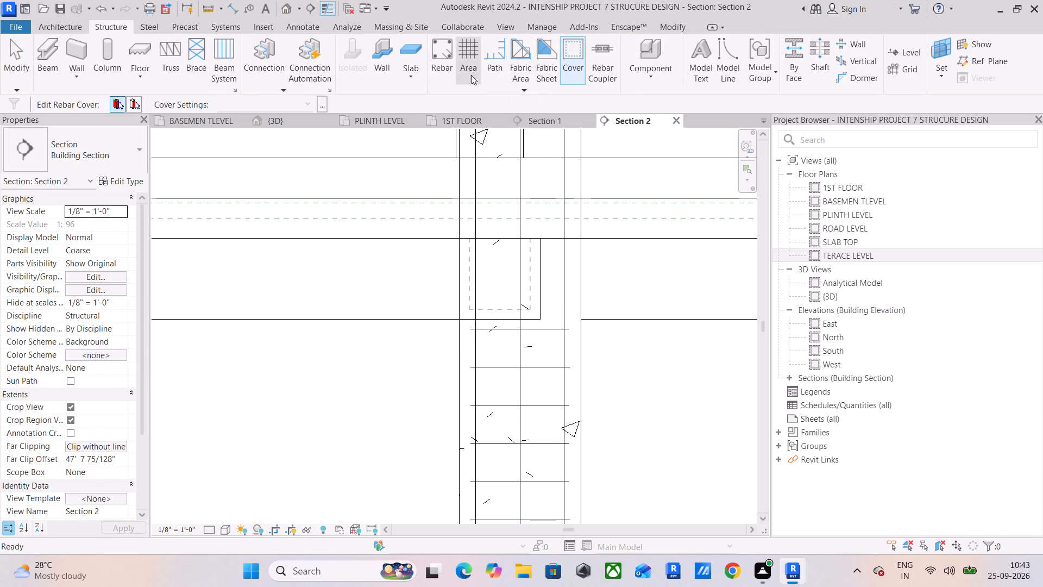
left_click(539, 264)
left_click(299, 106)
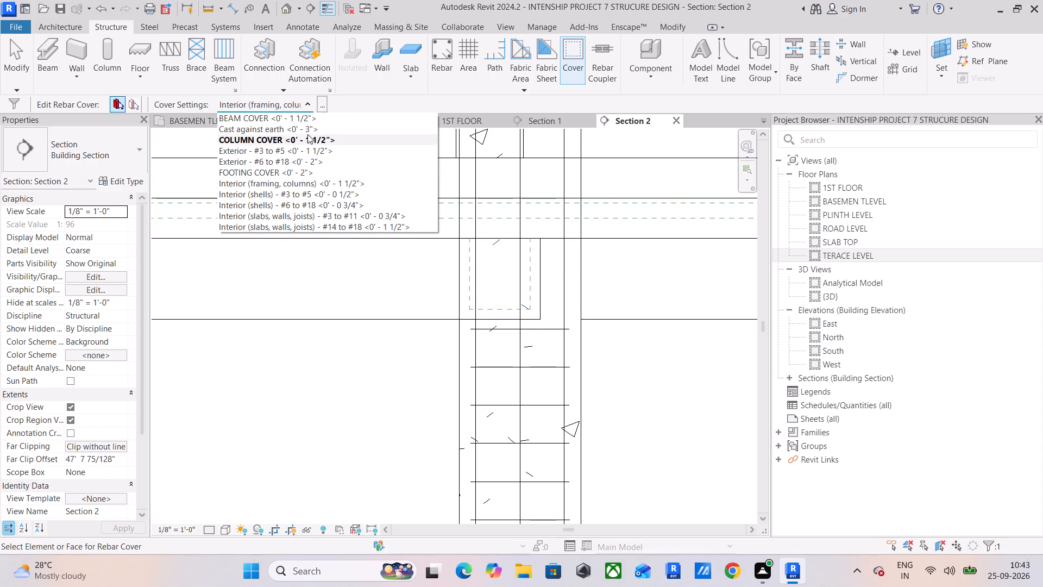
left_click(311, 120)
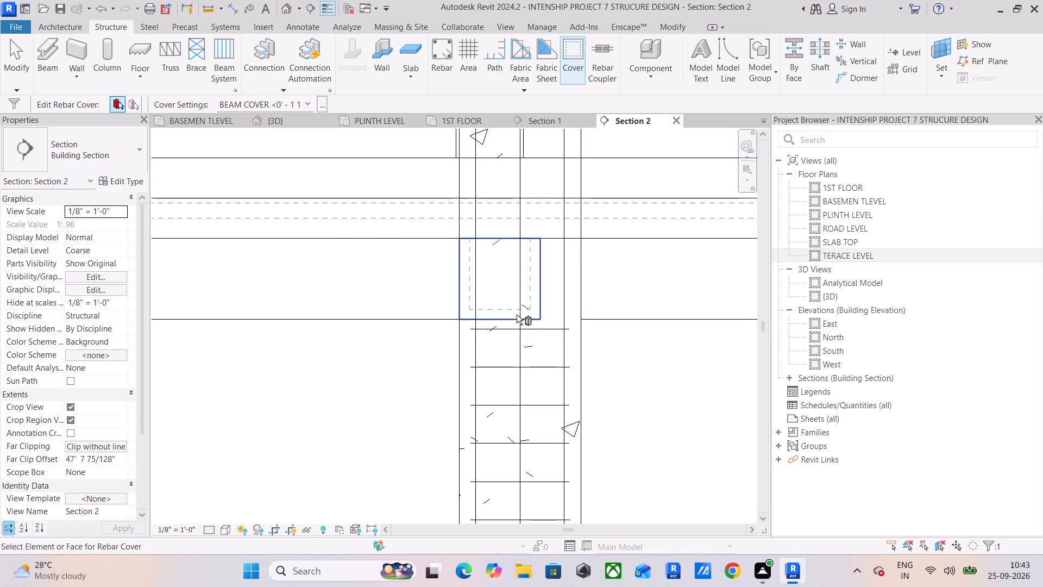
left_click(543, 286)
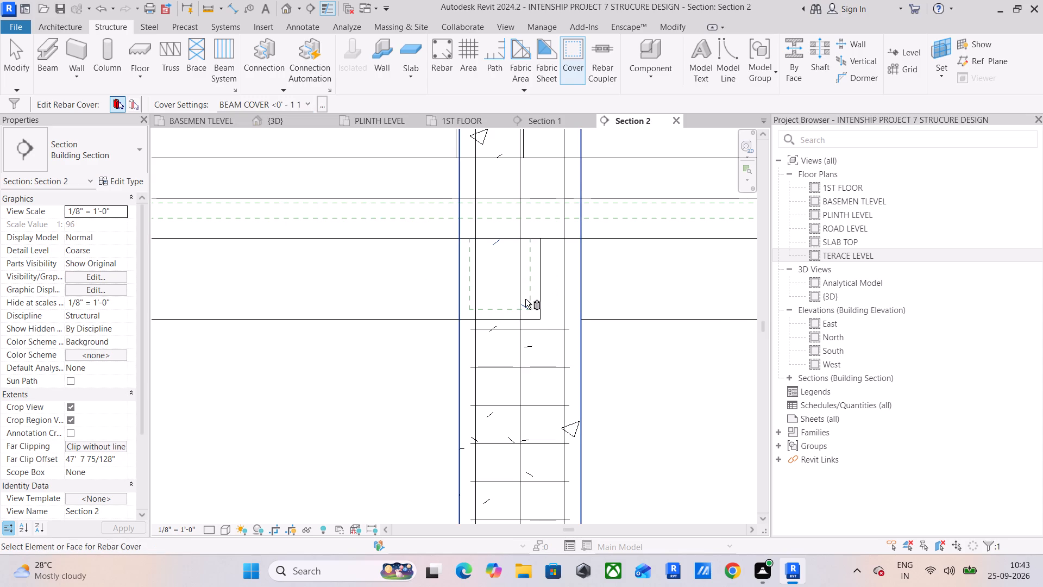
key("Escape")
key("Escape")
Check the rebar cover setting of the cut basement-level beam.
left_click(537, 297)
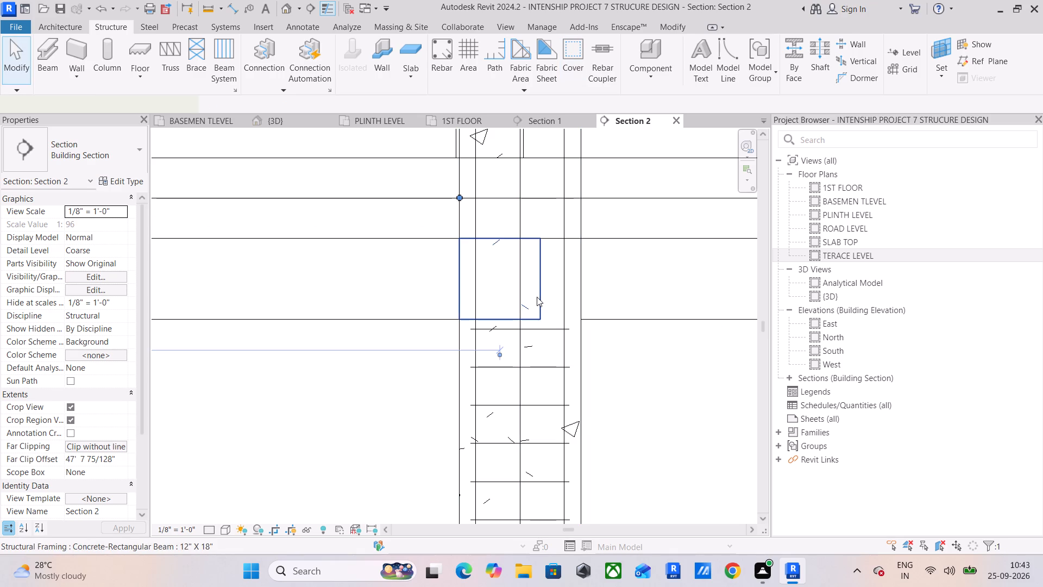
key("Escape")
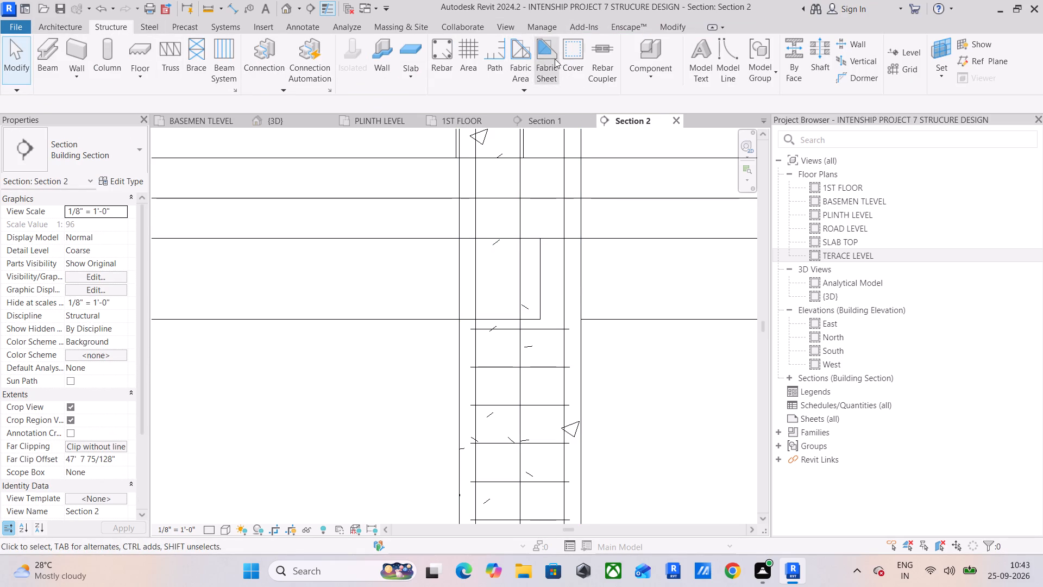
left_click(573, 53)
left_click(540, 296)
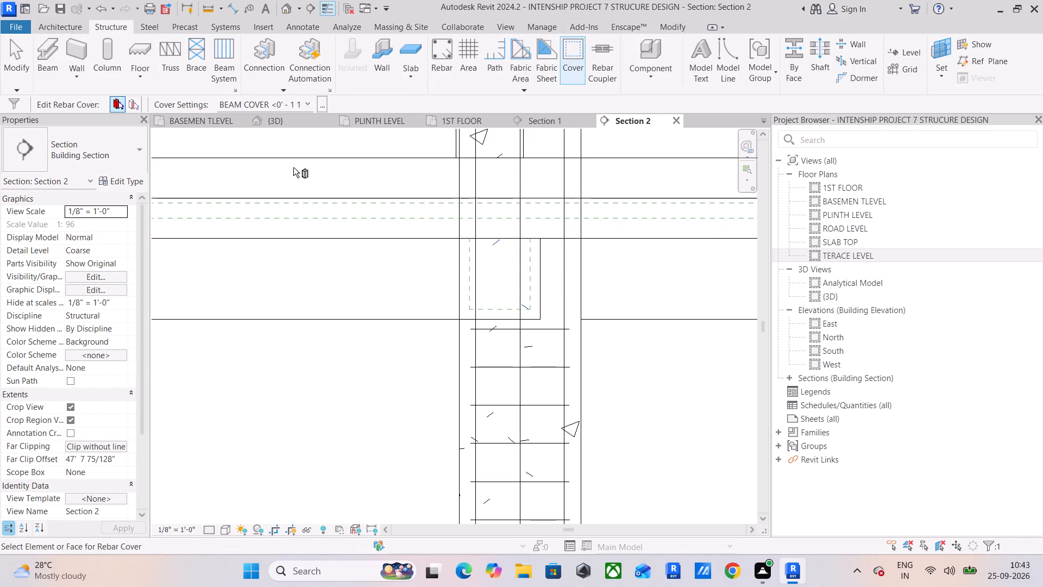
scroll(519, 252, "up", 2)
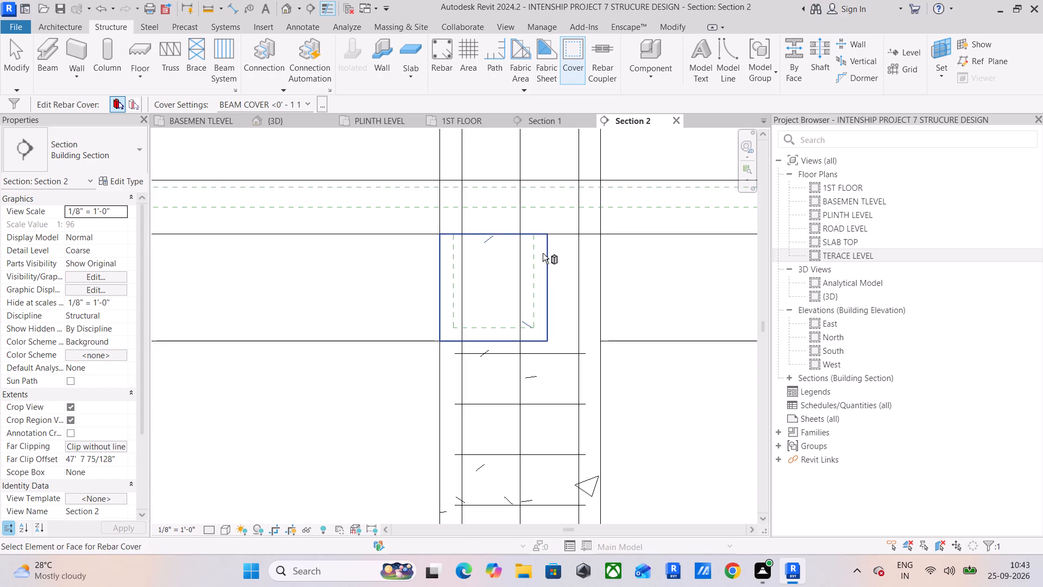
scroll(543, 253, "down", 3)
key("Escape")
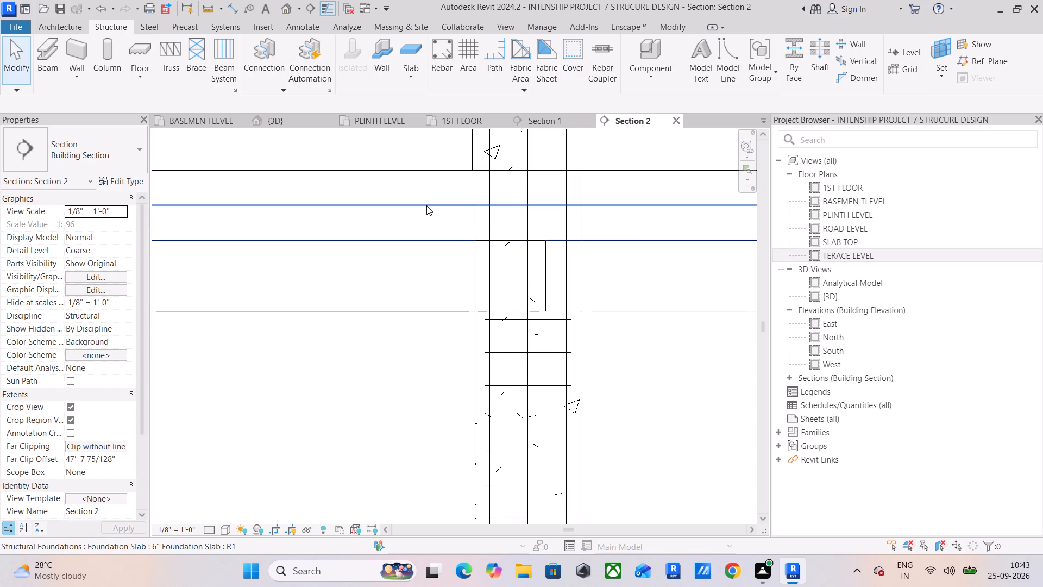
Temporarily hide the 6" foundation slab above the cut basement-level beam in Section 2.
left_click(426, 205)
type("HH")
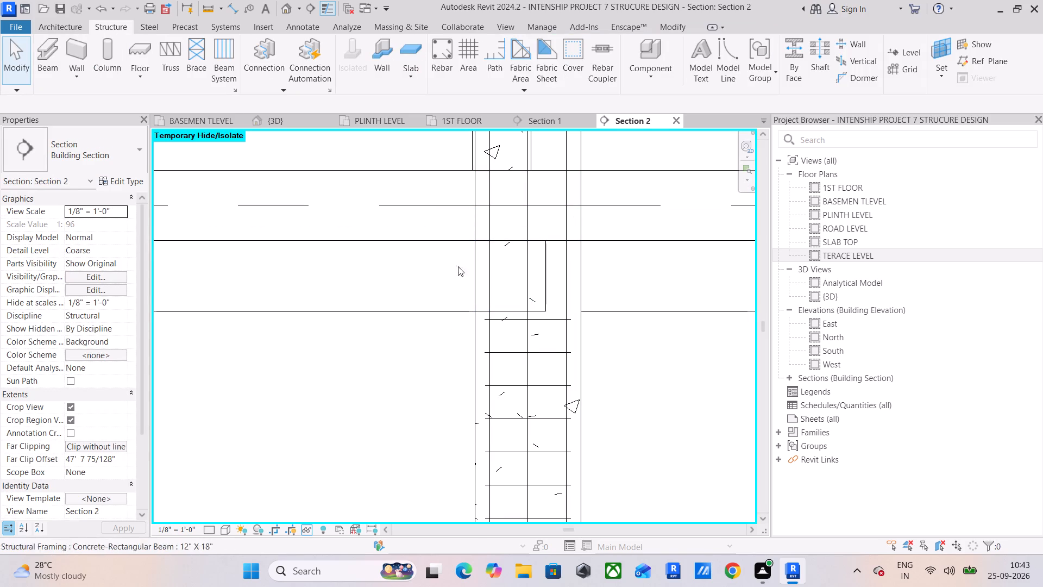
Recheck the cover setting of the cut beam with the slab hidden.
left_click(548, 270)
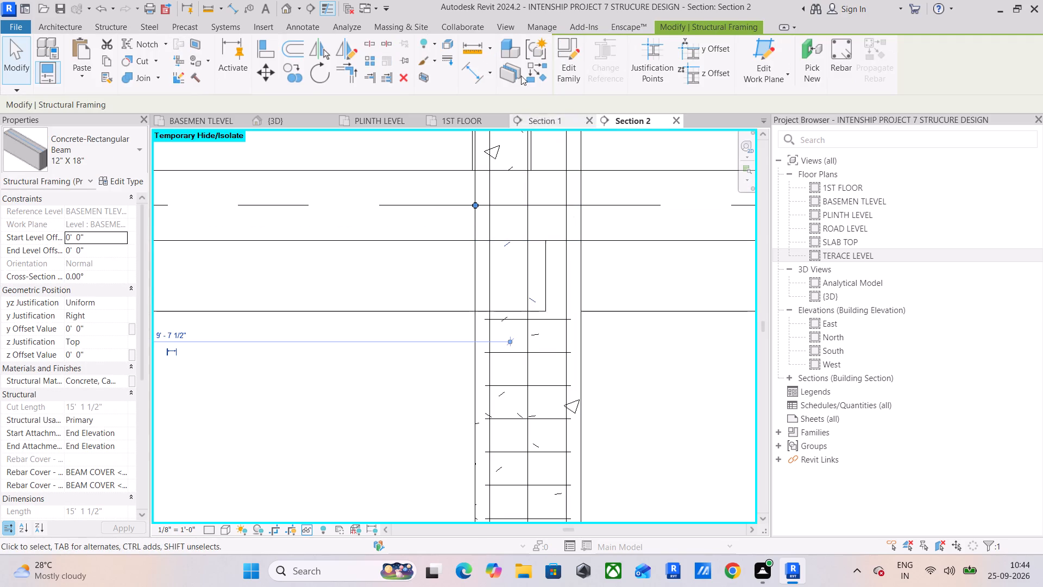
left_click_drag(107, 23, 109, 29)
left_click(577, 69)
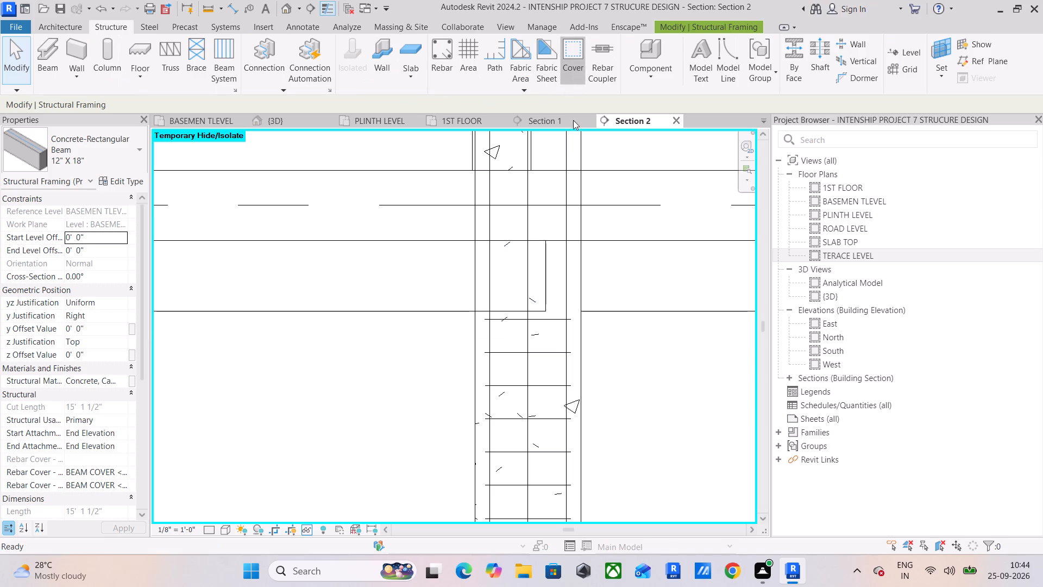
left_click(548, 277)
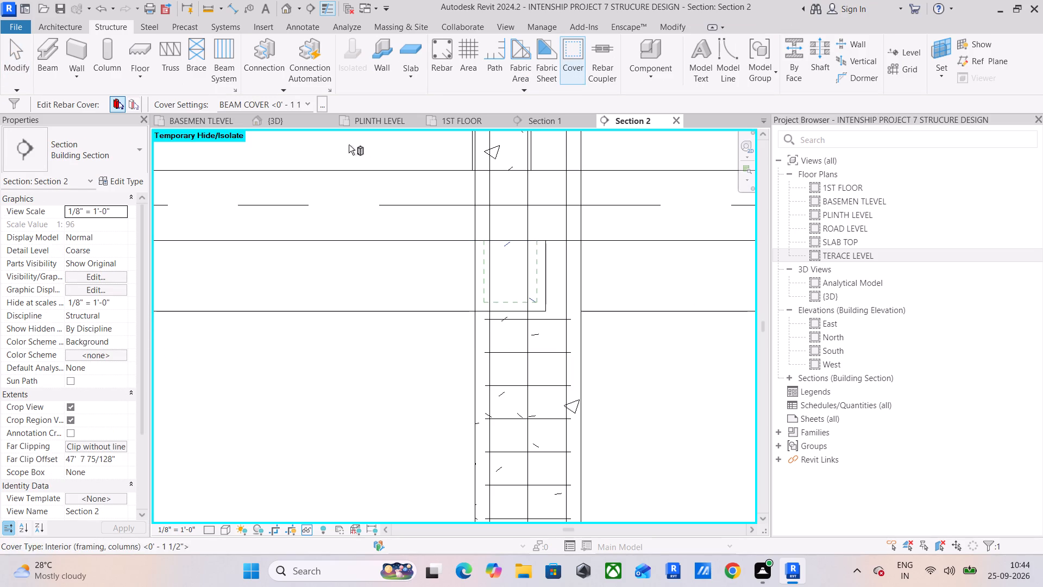
Place a single #3 T1 stirrup parallel to the work plane in the cut 12" x 18" basement-level beam.
left_click(445, 72)
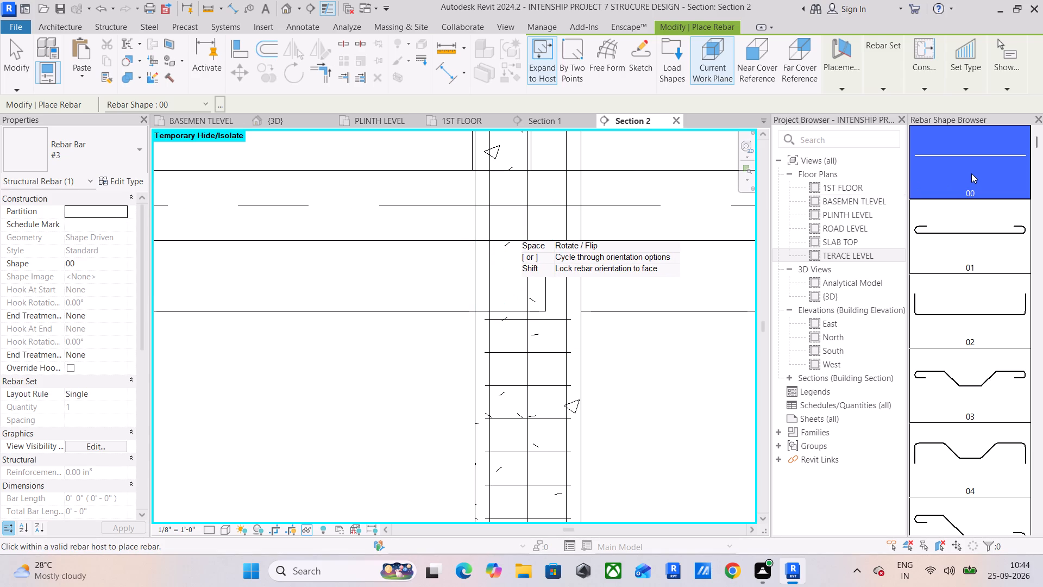
scroll(971, 173, "down", 20)
scroll(971, 173, "down", 17)
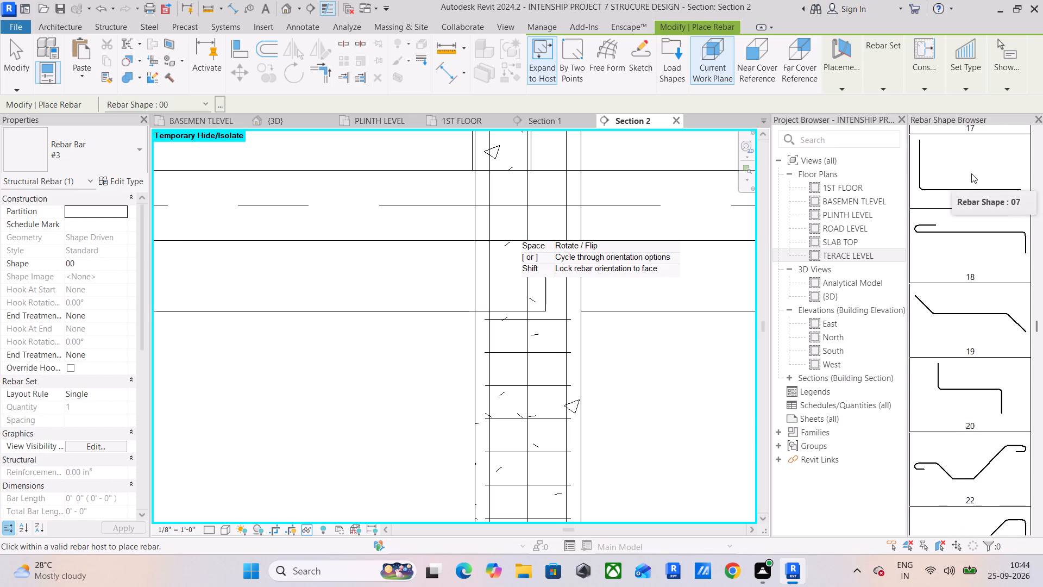
scroll(971, 173, "down", 16)
scroll(971, 173, "down", 9)
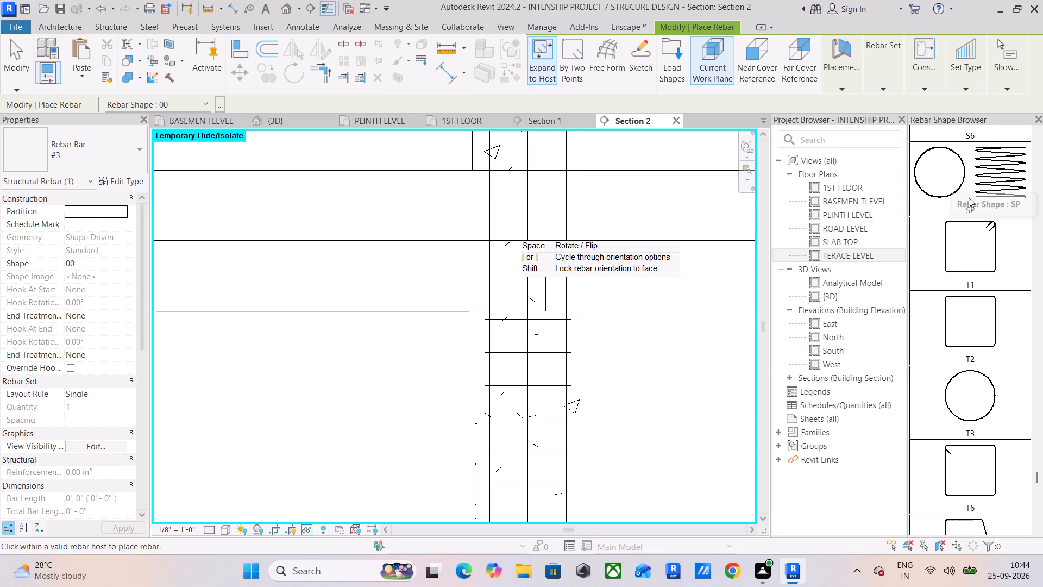
left_click(962, 243)
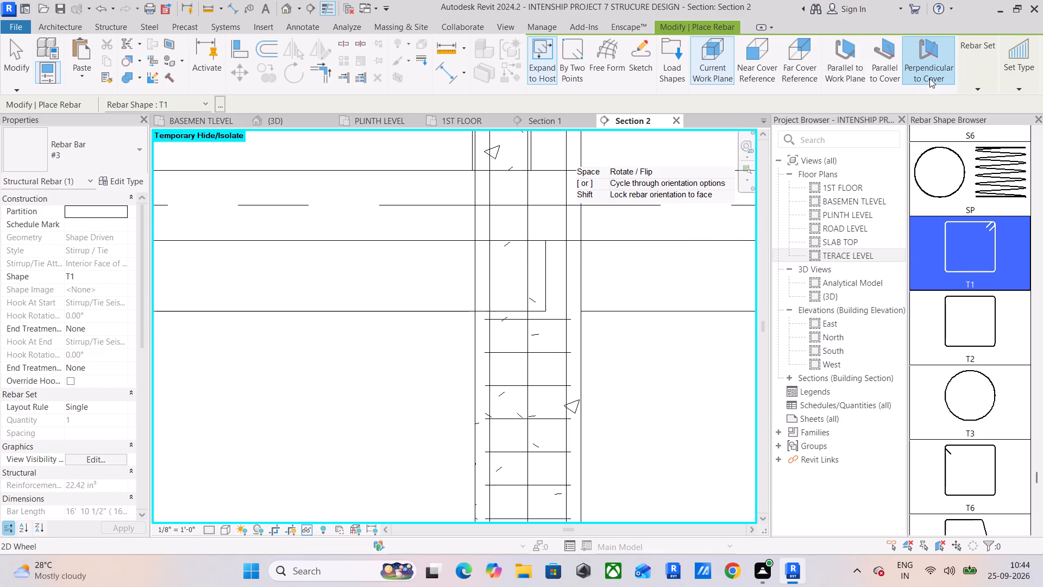
left_click(856, 75)
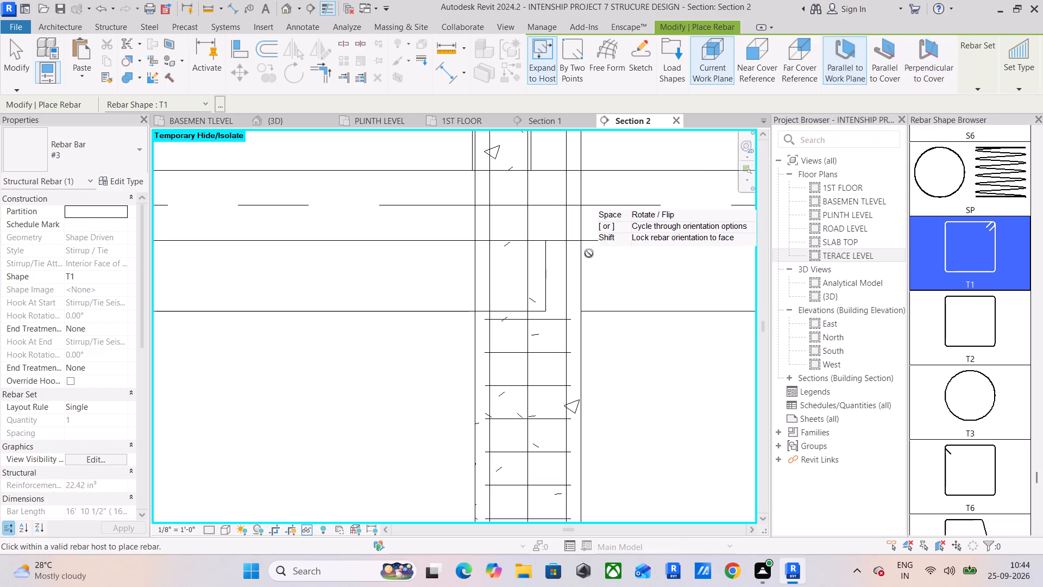
scroll(508, 281, "up", 4)
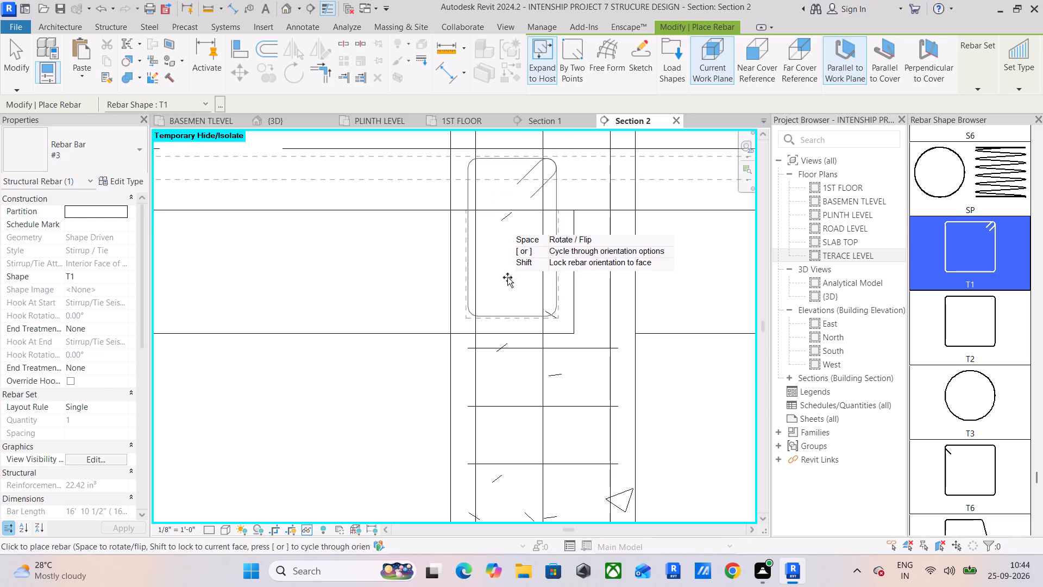
scroll(320, 326, "down", 1)
middle_click_drag(322, 325, 435, 301)
scroll(455, 295, "down", 3)
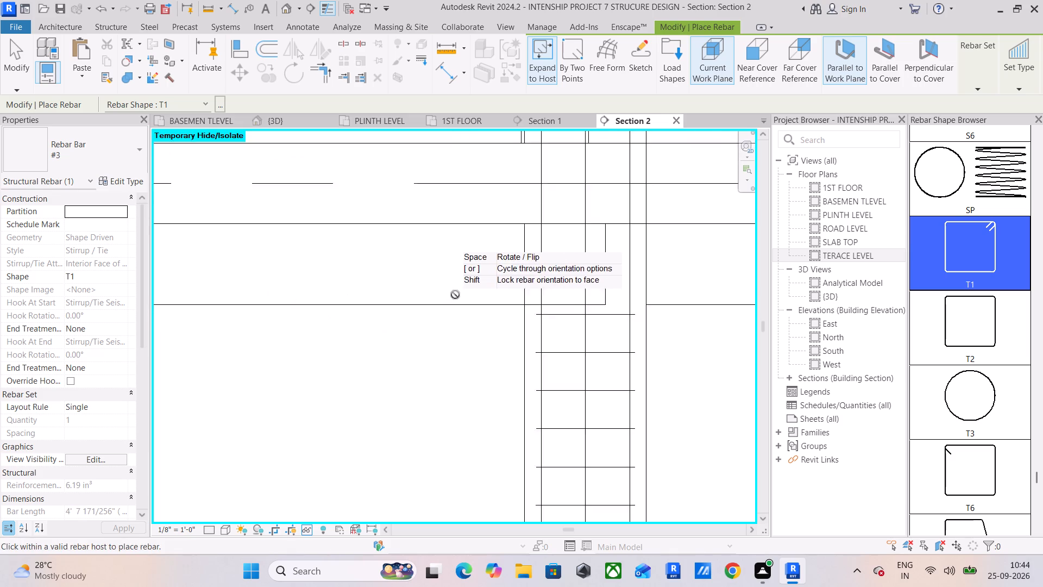
scroll(455, 295, "down", 1)
middle_click_drag(543, 288, 348, 288)
left_click(350, 293)
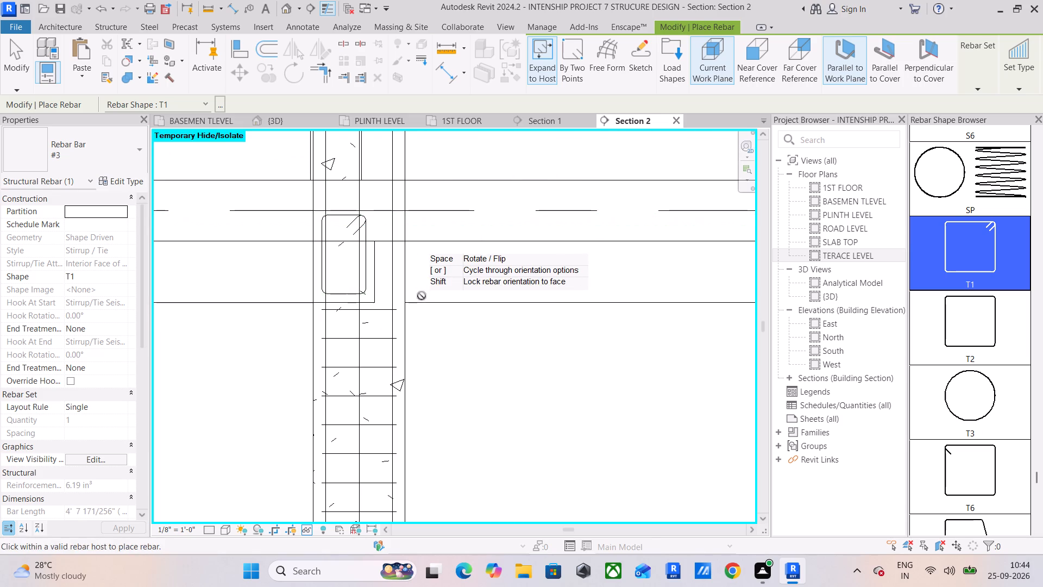
middle_click_drag(422, 296, 564, 296)
middle_click(564, 296)
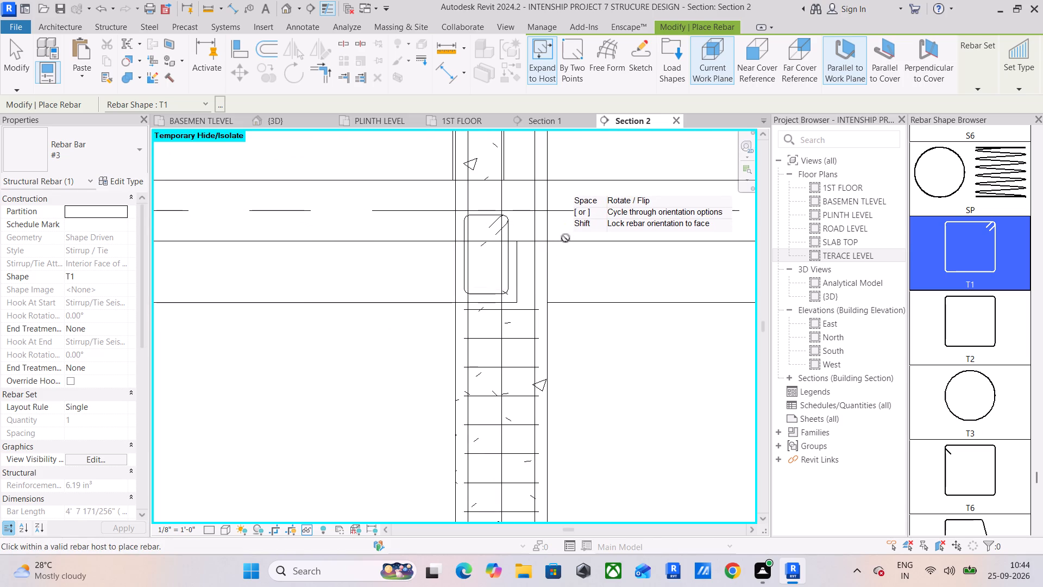
In the 3D view, delete the single #3 T1 stirrup placed in the basement-level beam.
left_click(280, 117)
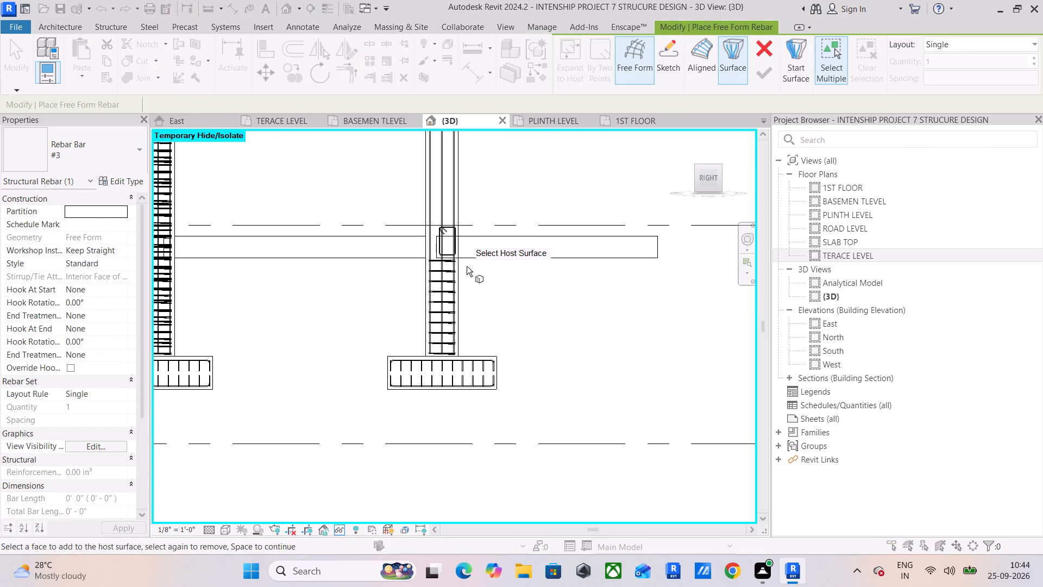
middle_click_drag(457, 267, 487, 286, "shift")
middle_click_drag(598, 293, 583, 300, "shift")
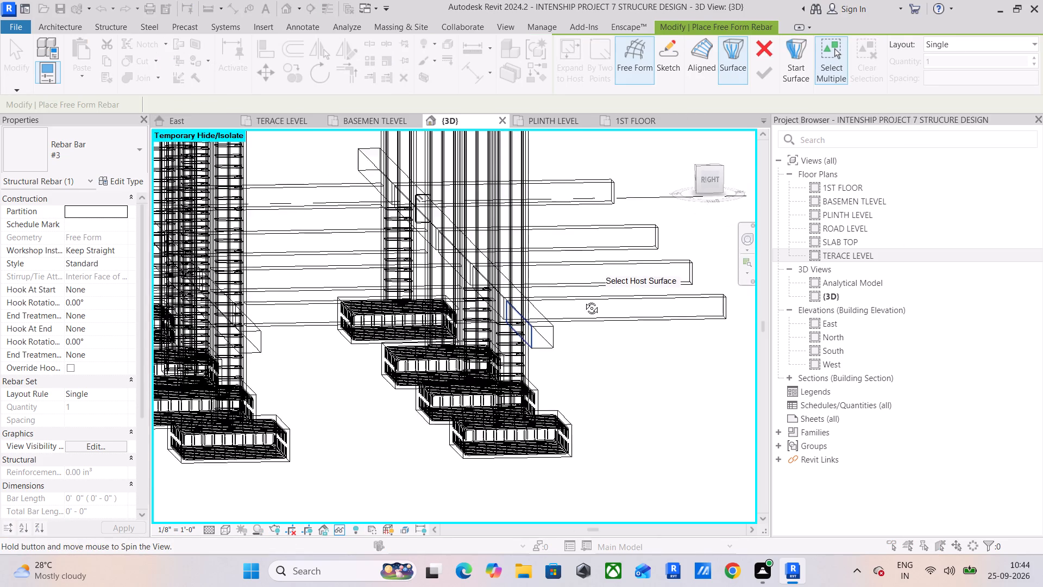
middle_click_drag(583, 300, 472, 313, "shift")
scroll(384, 284, "up", 5)
middle_click_drag(462, 297, 437, 278, "shift")
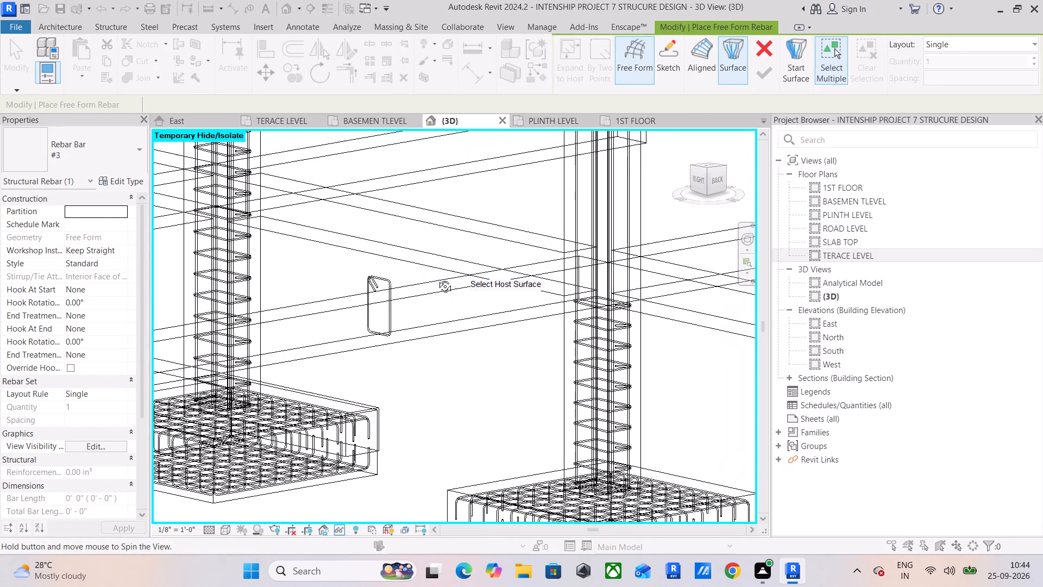
middle_click_drag(437, 278, 433, 274, "shift")
middle_click_drag(311, 255, 438, 237)
middle_click_drag(441, 245, 446, 270, "shift")
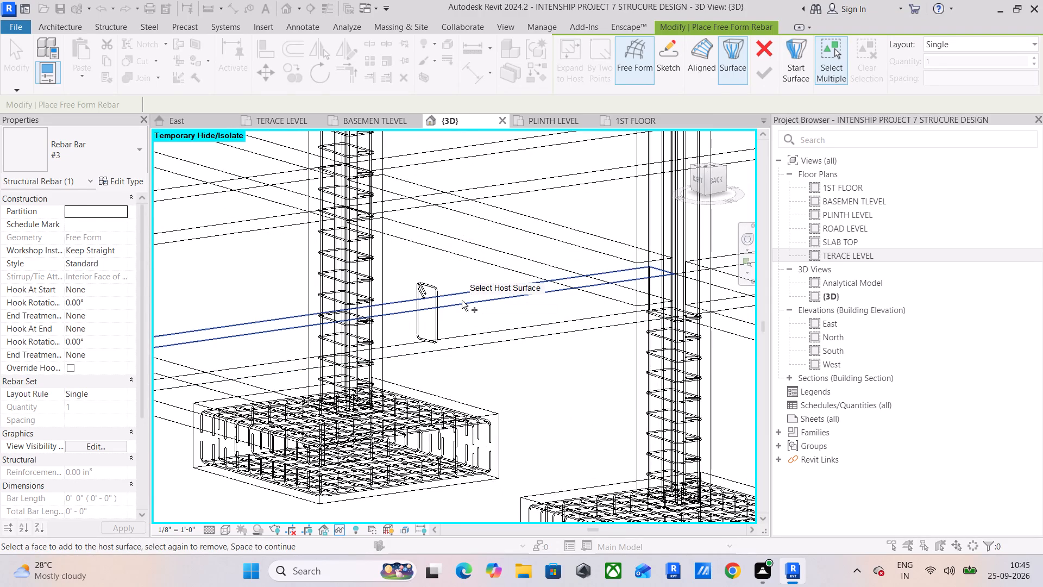
key("Escape")
key("Escape")
key("Escape")
left_click(434, 281)
key("Delete")
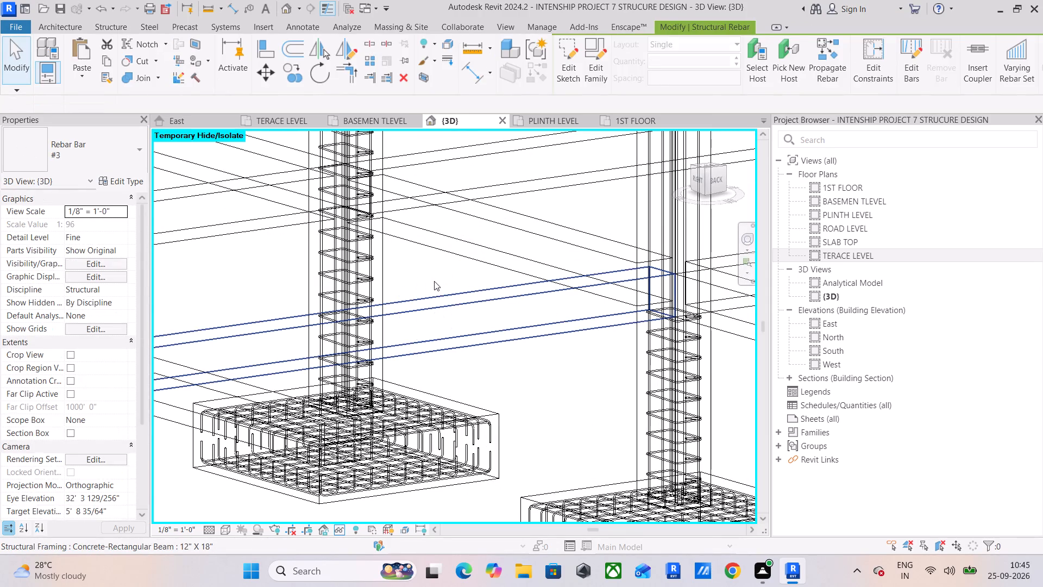
key("Escape")
key("Escape")
Reset the temporary hide/isolate in the 3D view.
scroll(434, 281, "down", 6)
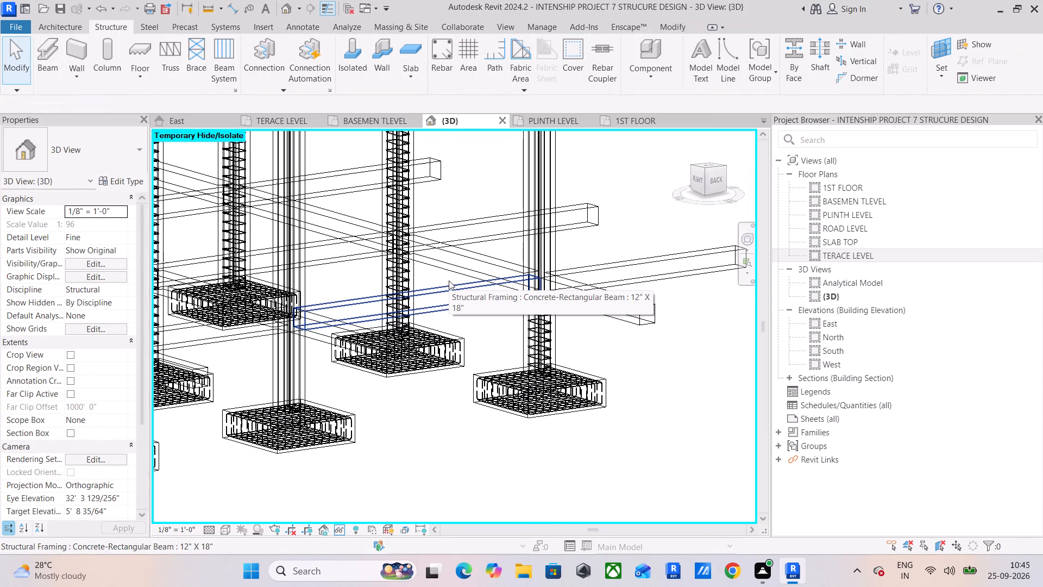
key("h")
key("r")
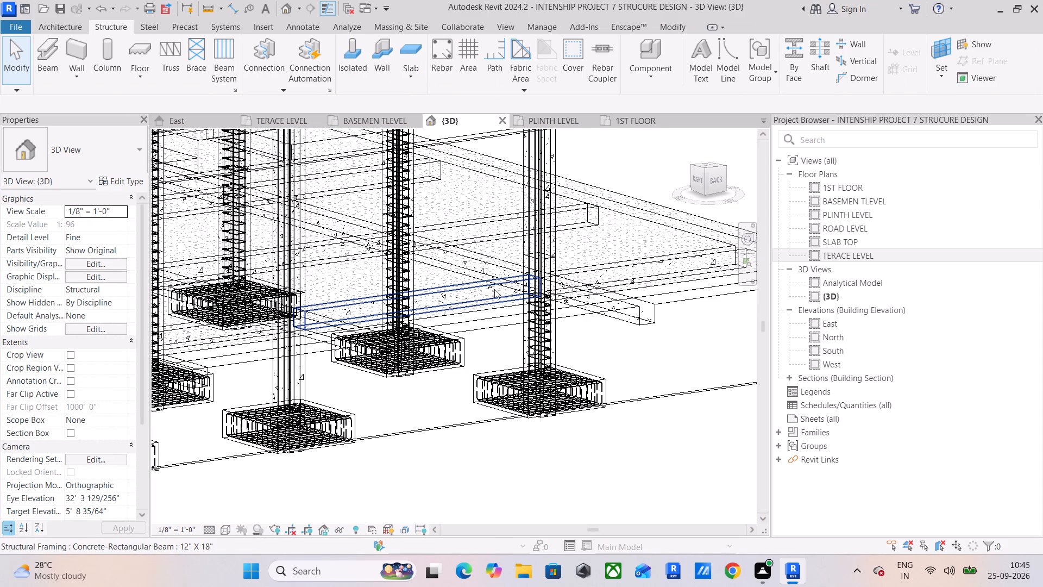
Temporarily hide the linked model with its windows and site outline in the 3D view.
scroll(510, 285, "down", 5)
middle_click_drag(561, 284, 645, 277)
scroll(621, 267, "down", 5)
middle_click_drag(623, 235, 617, 265)
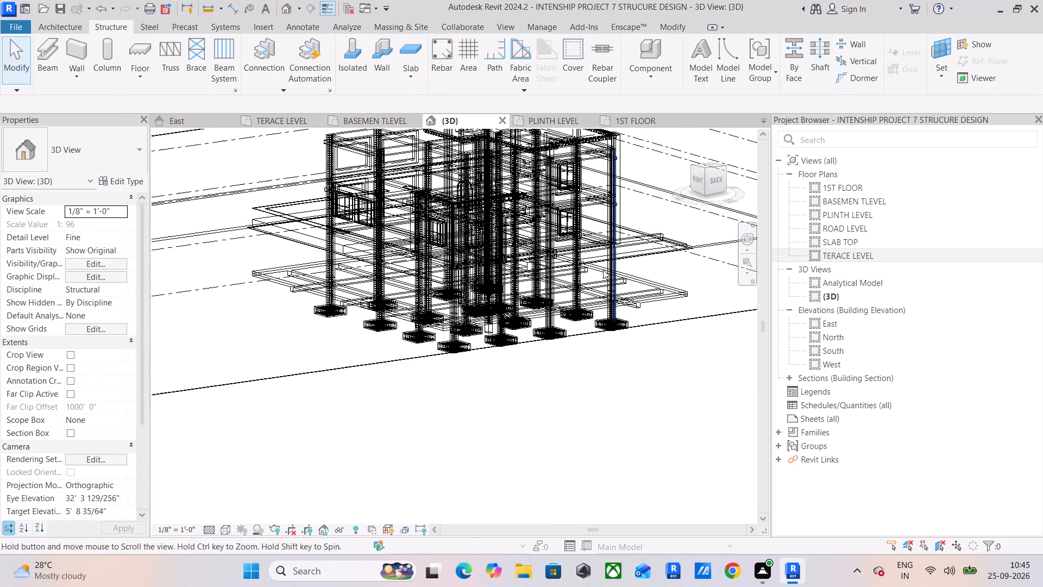
left_click(305, 380)
type("HH")
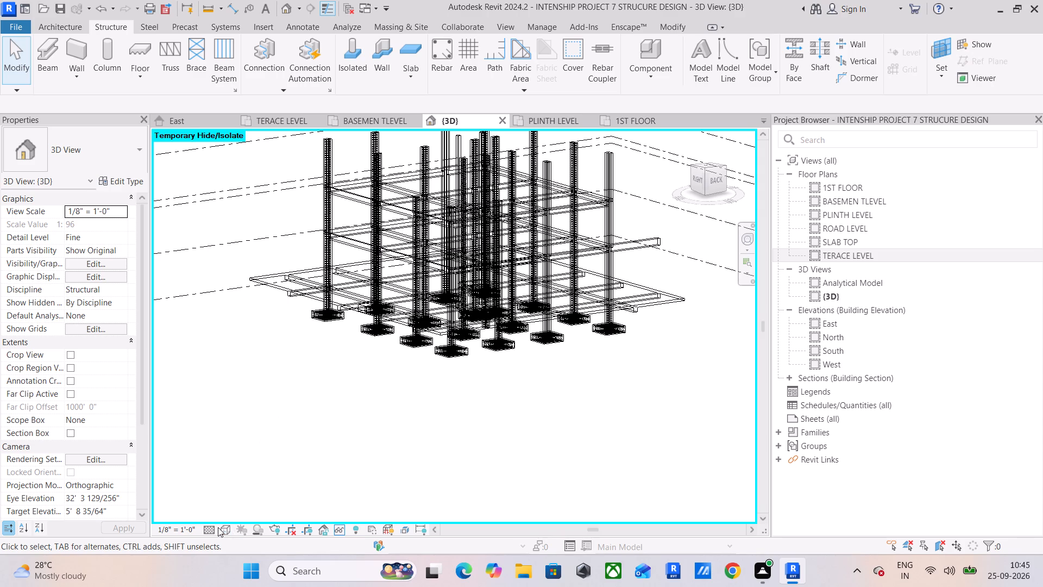
Set the 3D view's visual style to Hidden Line.
left_click(218, 527)
left_click(222, 529)
left_click(261, 466)
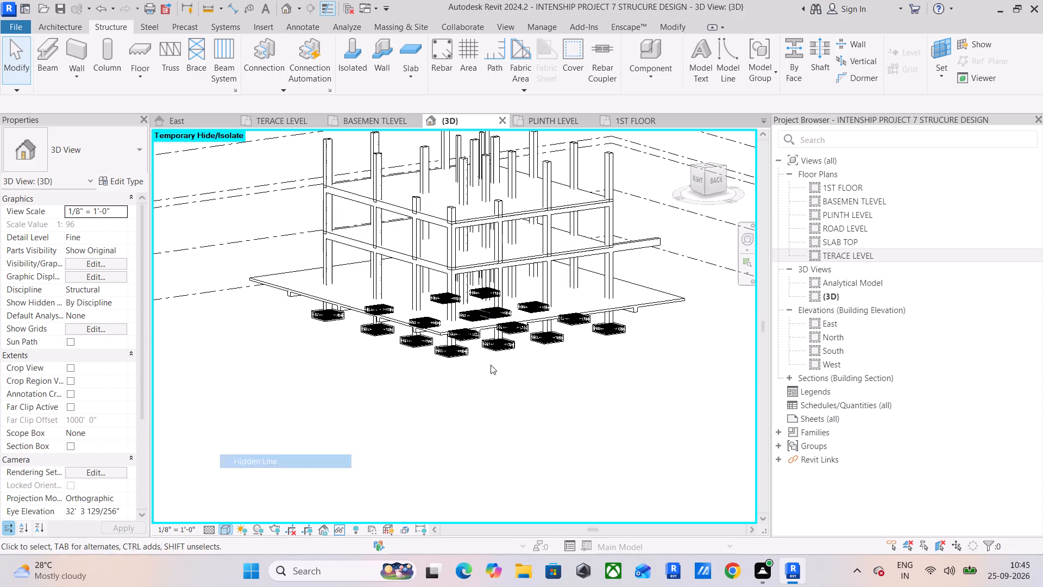
Delete the 6" foundation slab at the basement level.
scroll(545, 251, "up", 5)
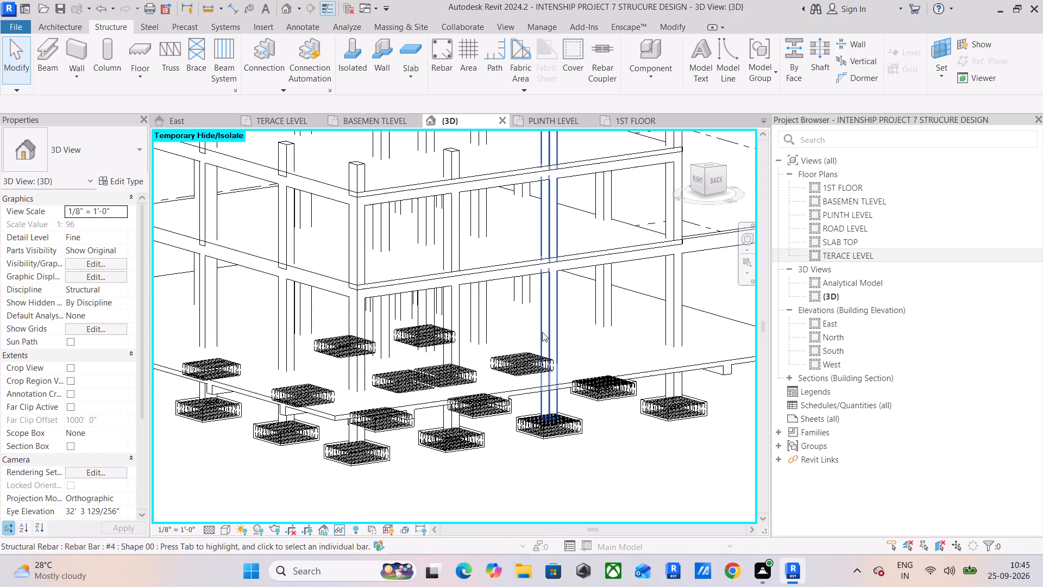
left_click(529, 388)
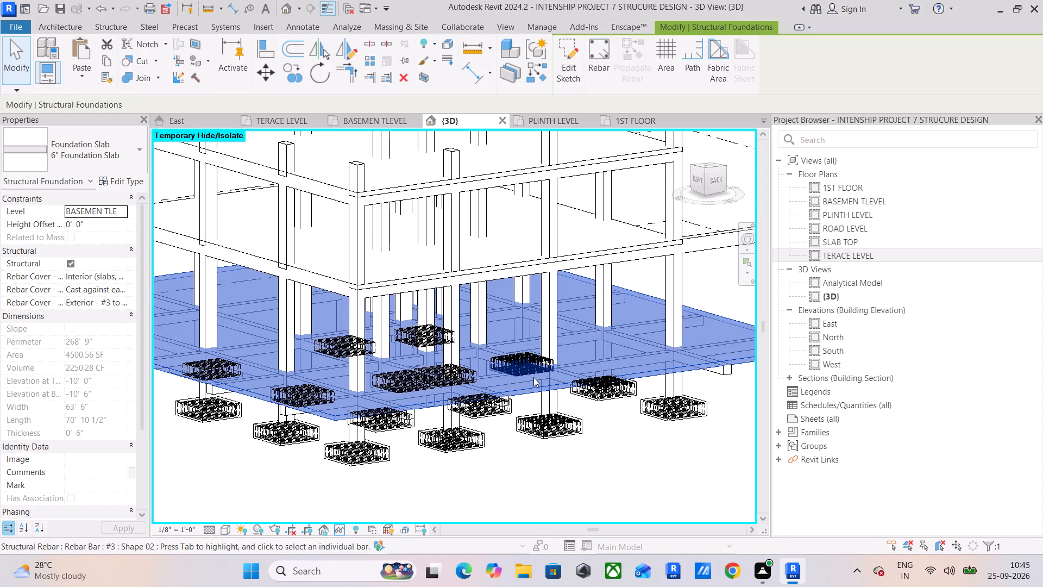
key("Delete")
Apply the BEAM COVER <0' - 1 1/2"> setting to the basement-level beam seen end-on in the 3D front view.
middle_click_drag(488, 357, 494, 359, "shift")
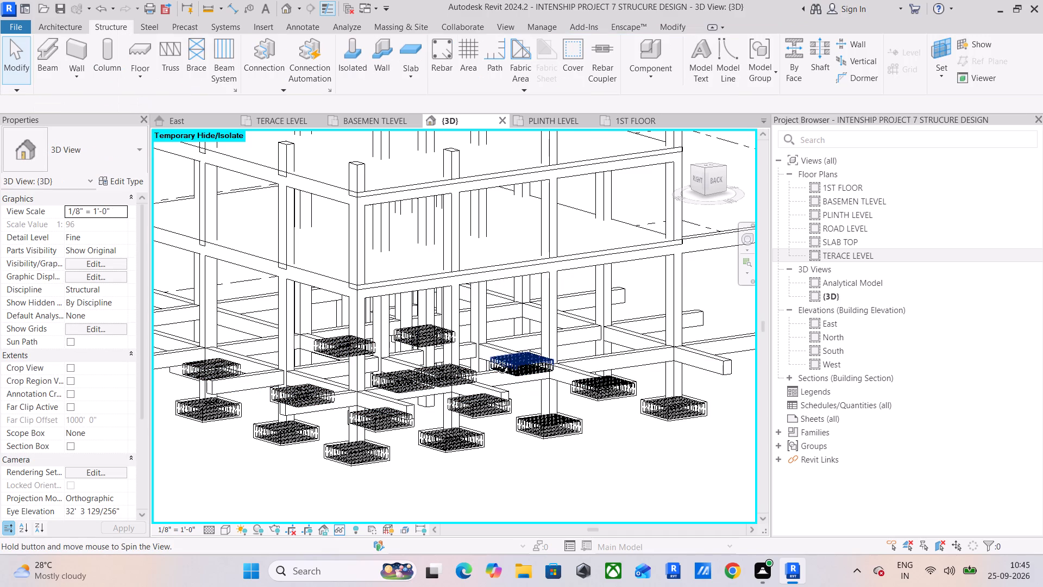
middle_click_drag(494, 359, 648, 335, "shift")
middle_click_drag(370, 334, 480, 334, "shift")
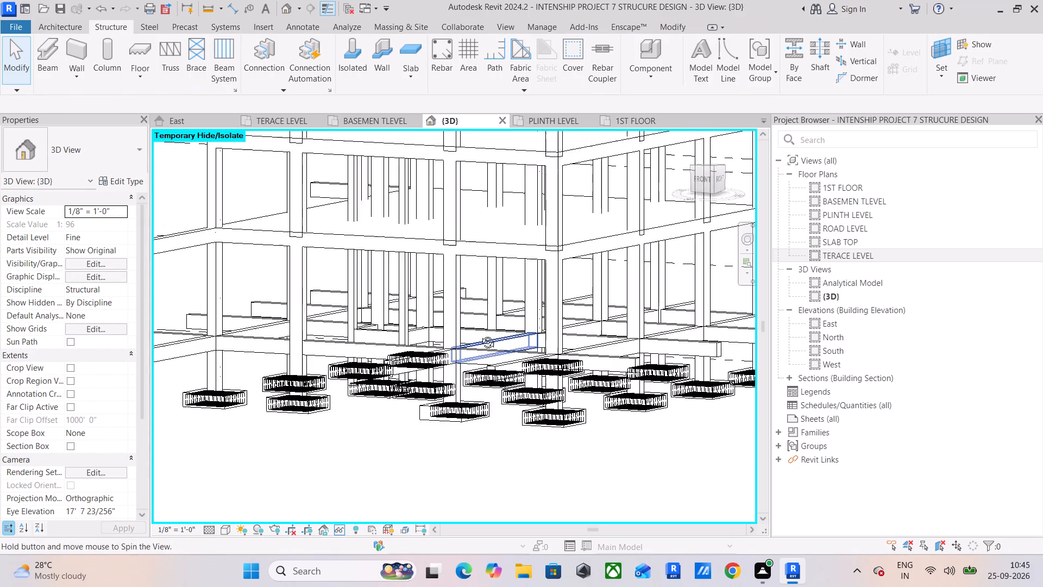
middle_click_drag(480, 334, 480, 334, "shift")
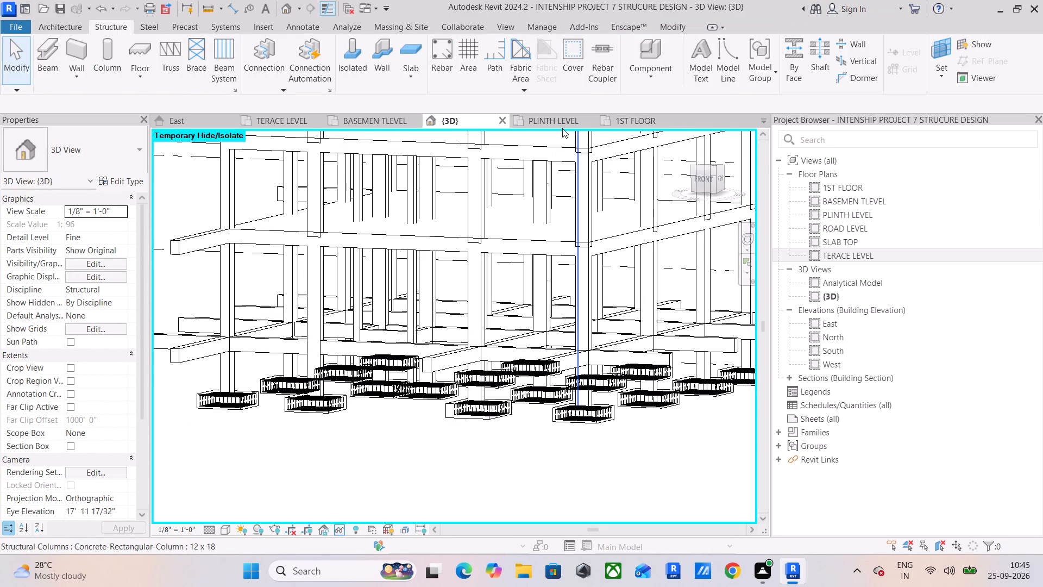
left_click(706, 179)
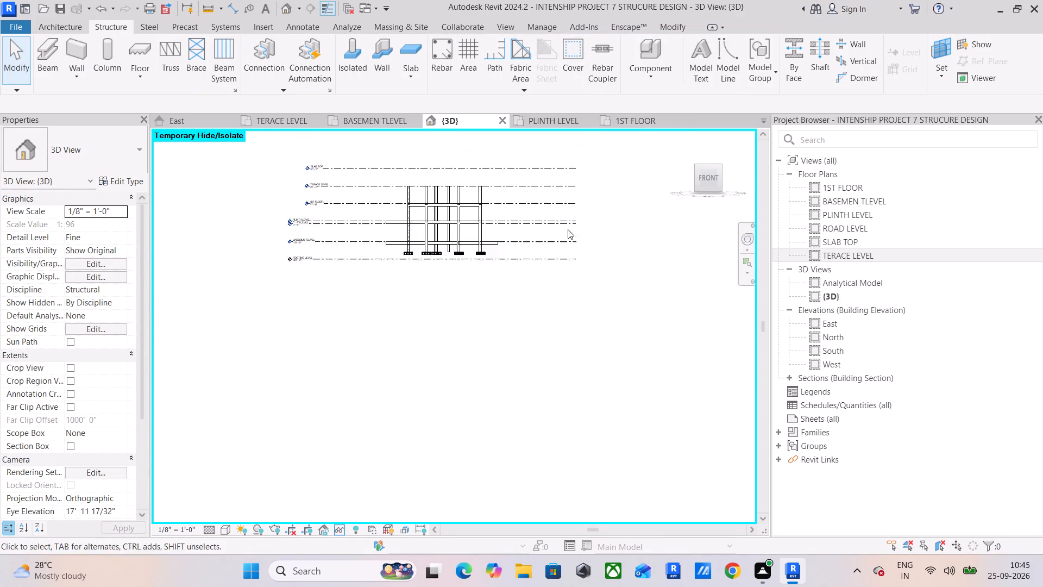
scroll(497, 352, "up", 17)
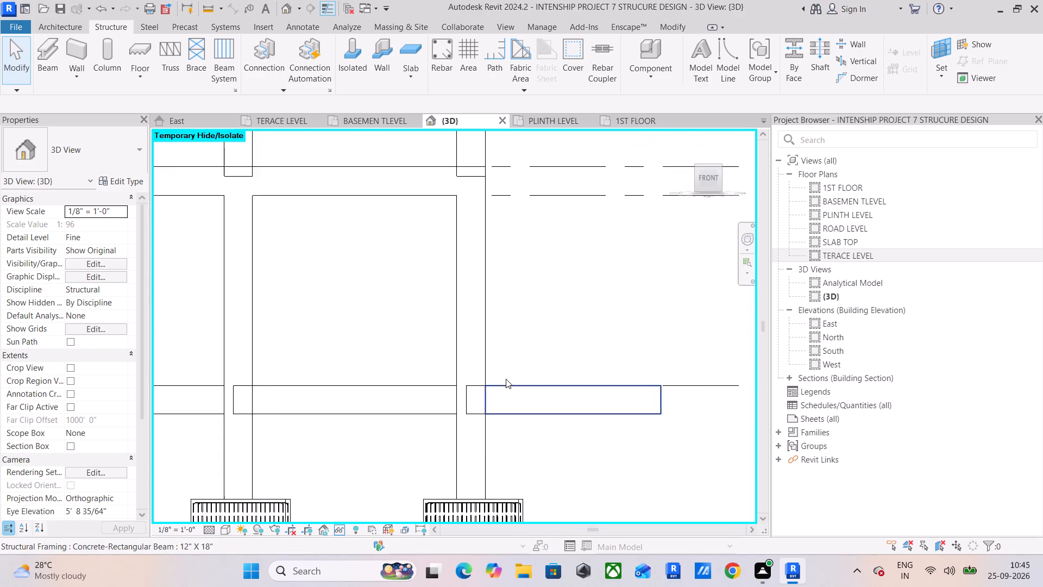
scroll(506, 379, "up", 2)
middle_click_drag(506, 379, 536, 292)
scroll(516, 316, "up", 3)
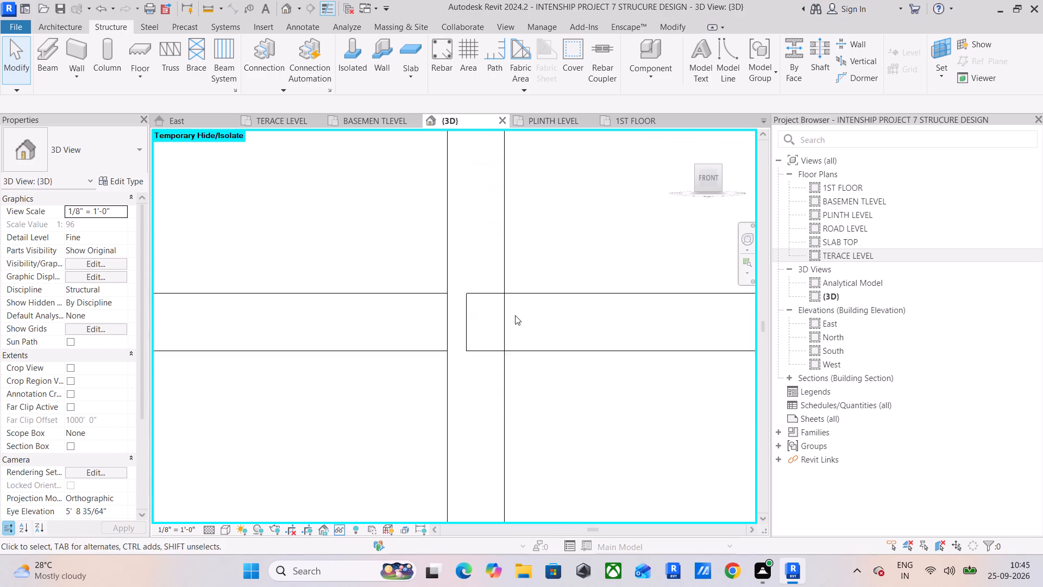
scroll(515, 315, "up", 2)
left_click(564, 47)
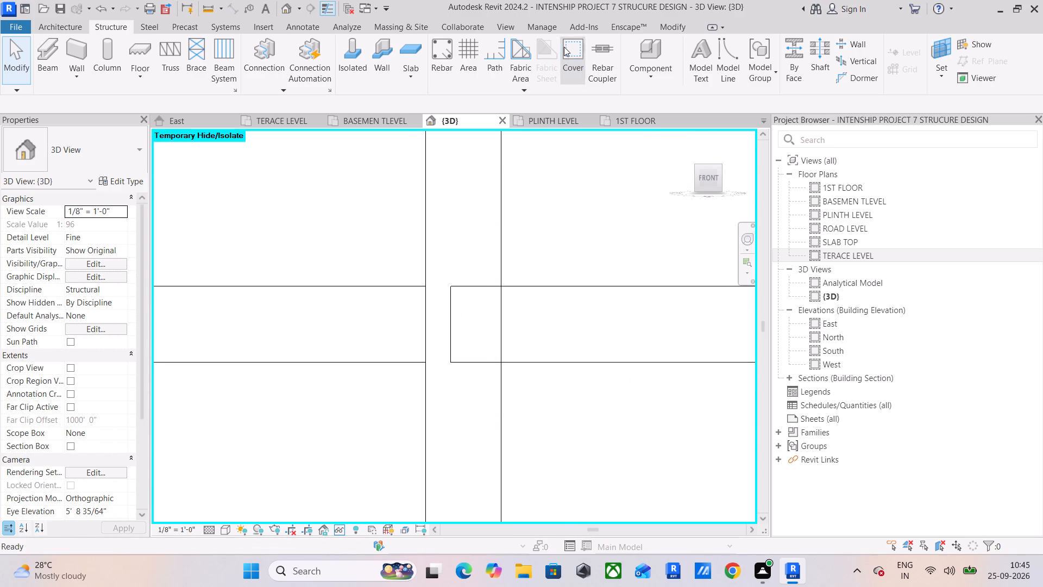
left_click(486, 289)
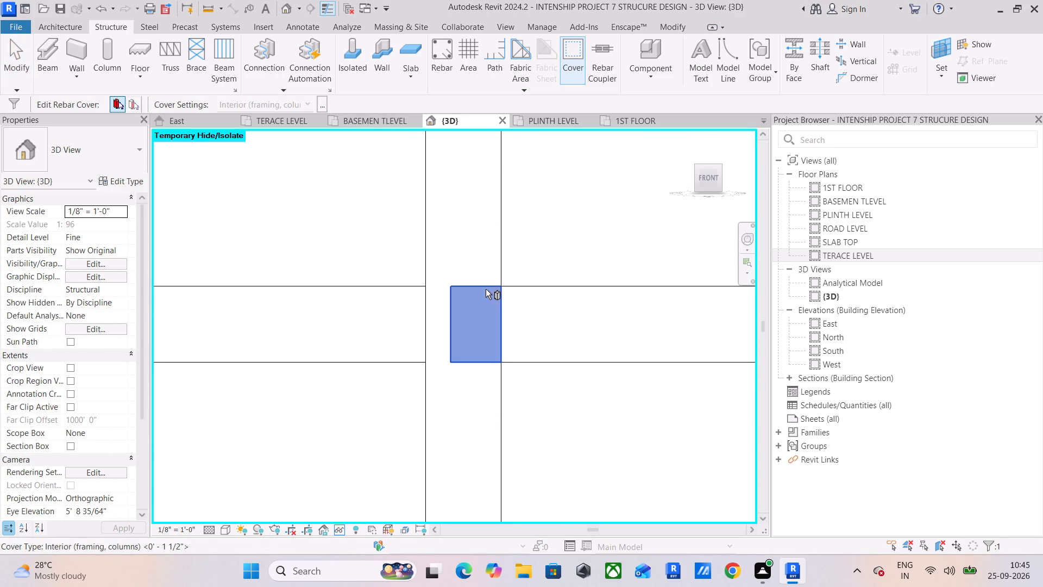
left_click(301, 104)
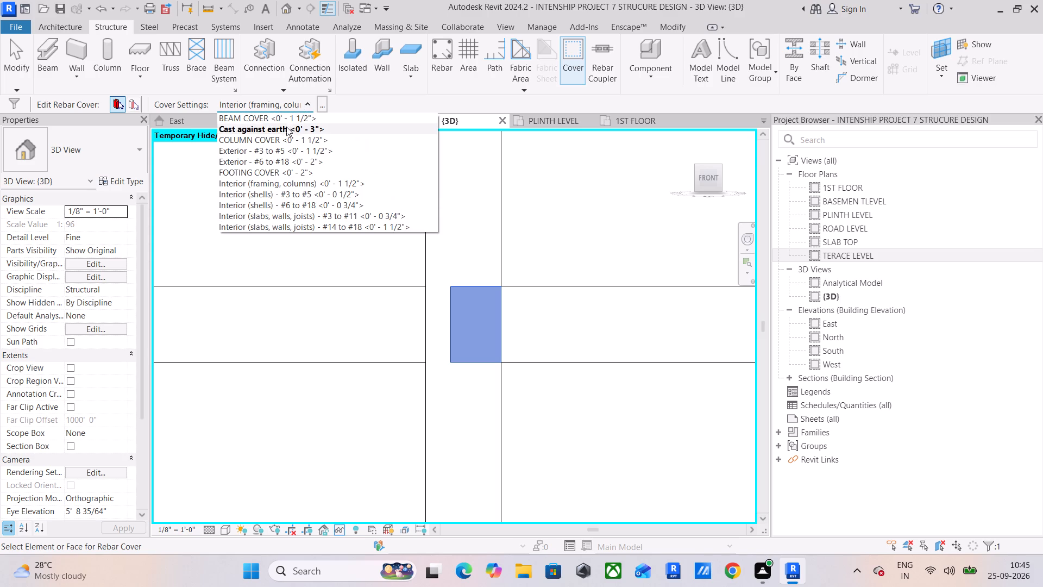
left_click(288, 117)
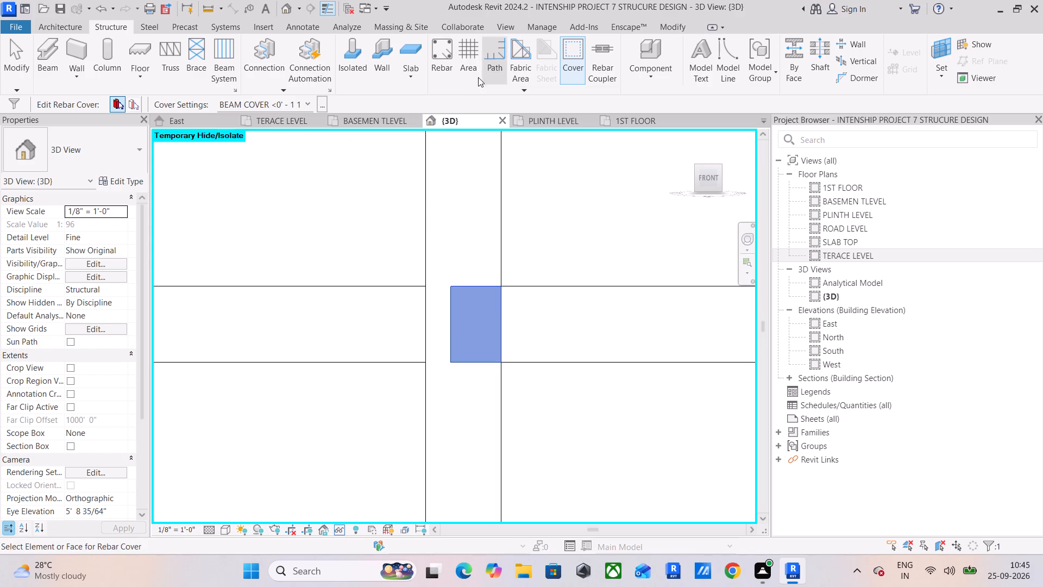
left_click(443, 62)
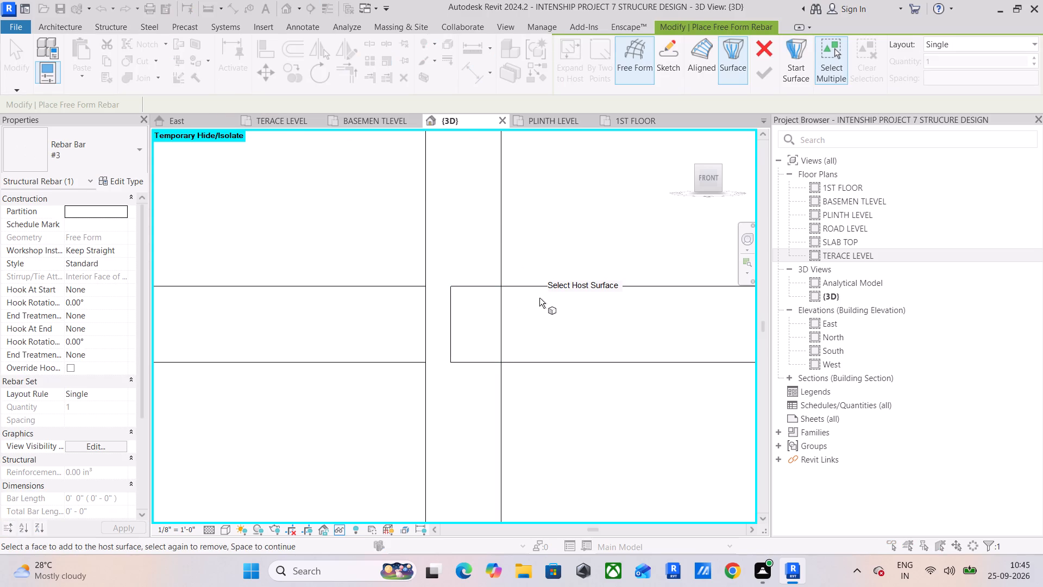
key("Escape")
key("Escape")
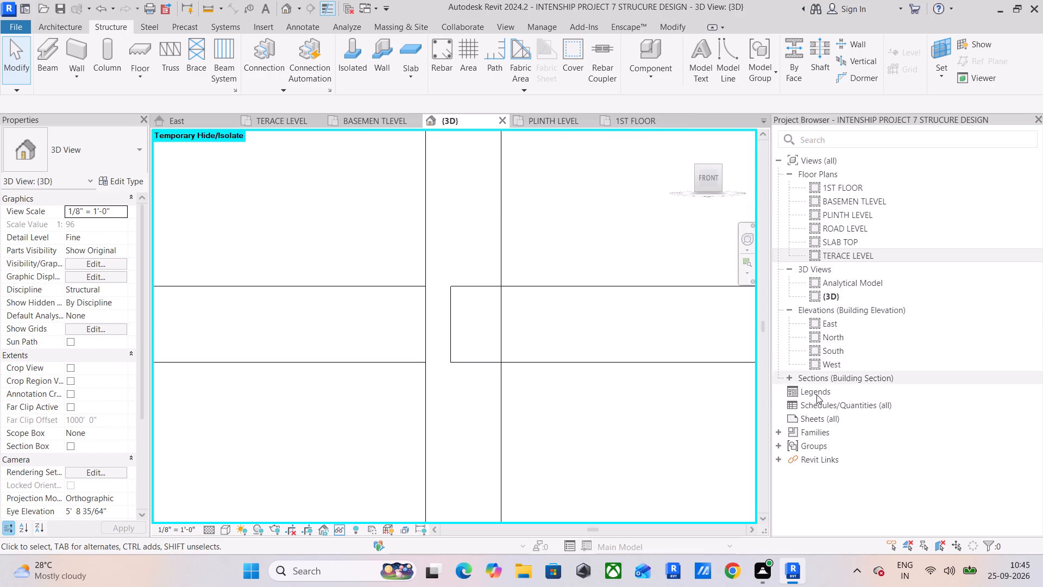
Open Section 2 and check the rebar cover of the cut basement-level beam.
left_click(795, 379)
left_click(790, 378)
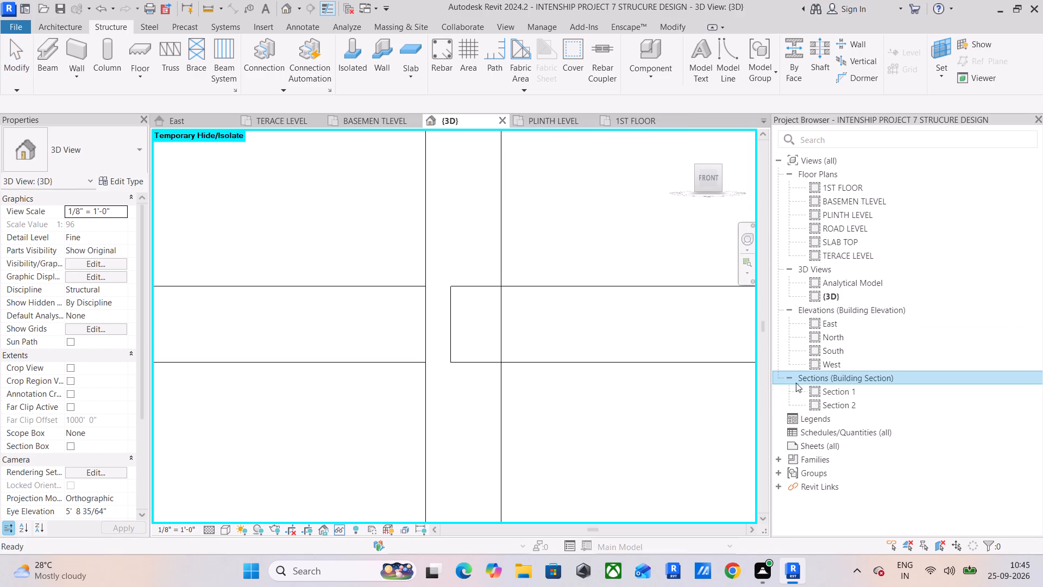
double_click(833, 410)
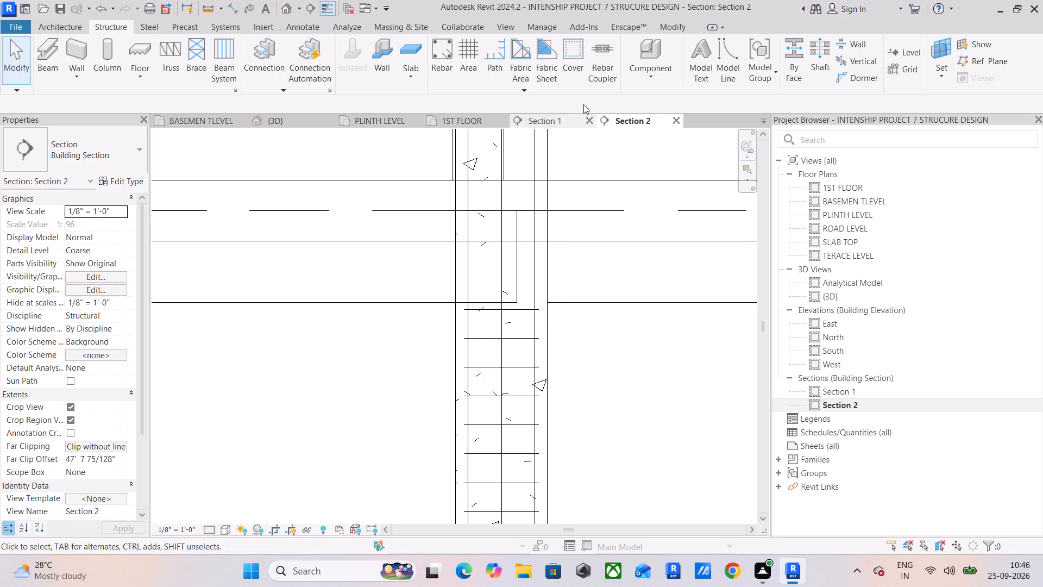
left_click(583, 65)
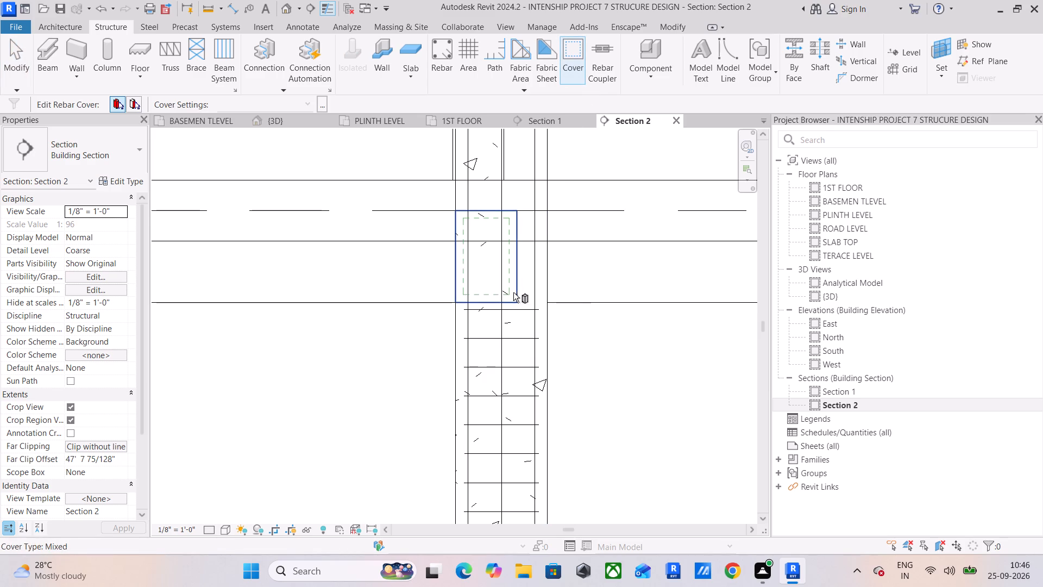
Place a single #3 T1 stirrup on the current work plane inside the cut basement-level beam.
left_click(446, 53)
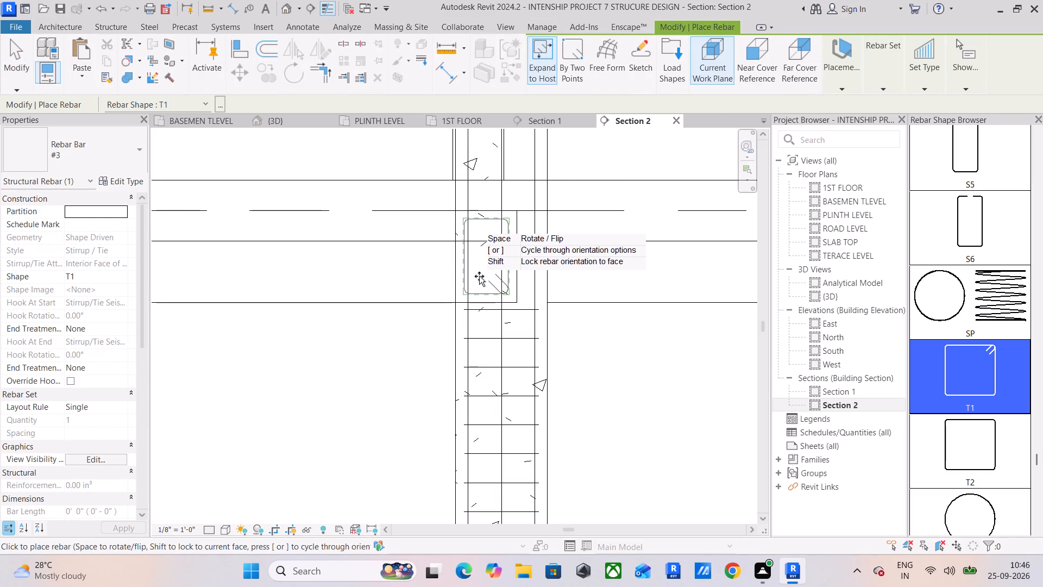
left_click(479, 276)
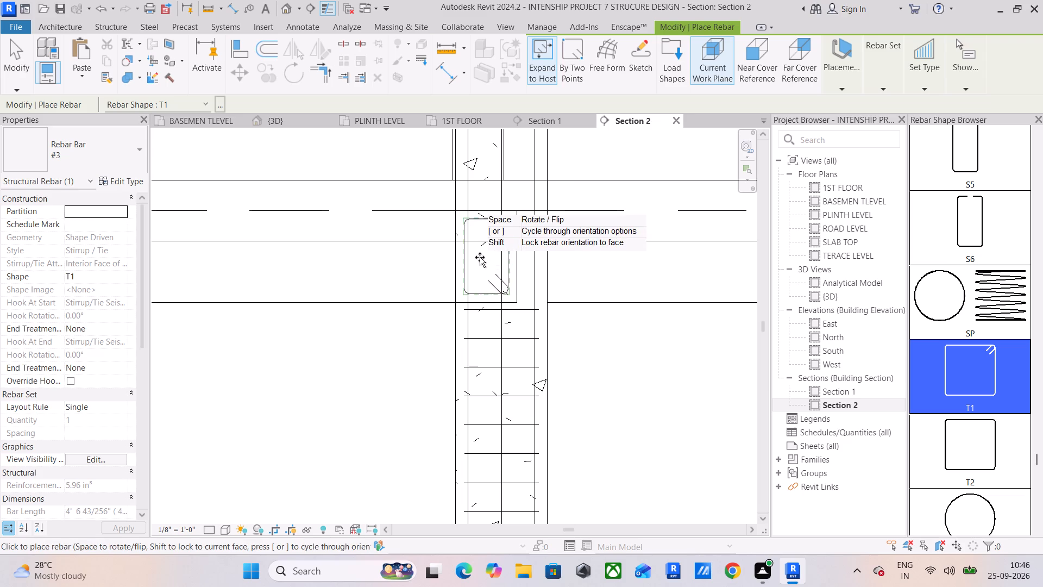
Set the detail level of Section 2 to Fine.
scroll(480, 257, "up", 4)
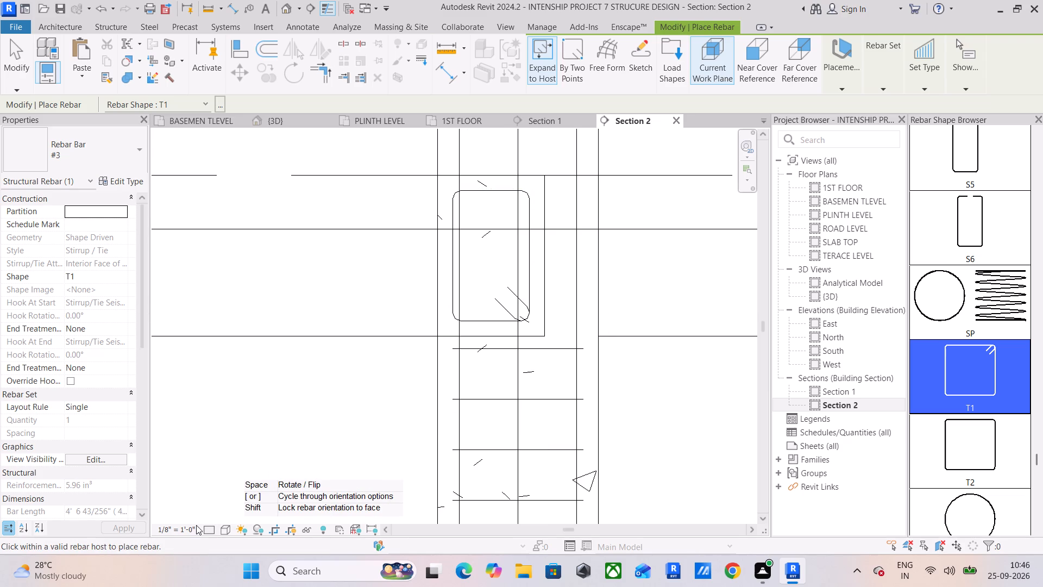
left_click(212, 530)
left_click(223, 516)
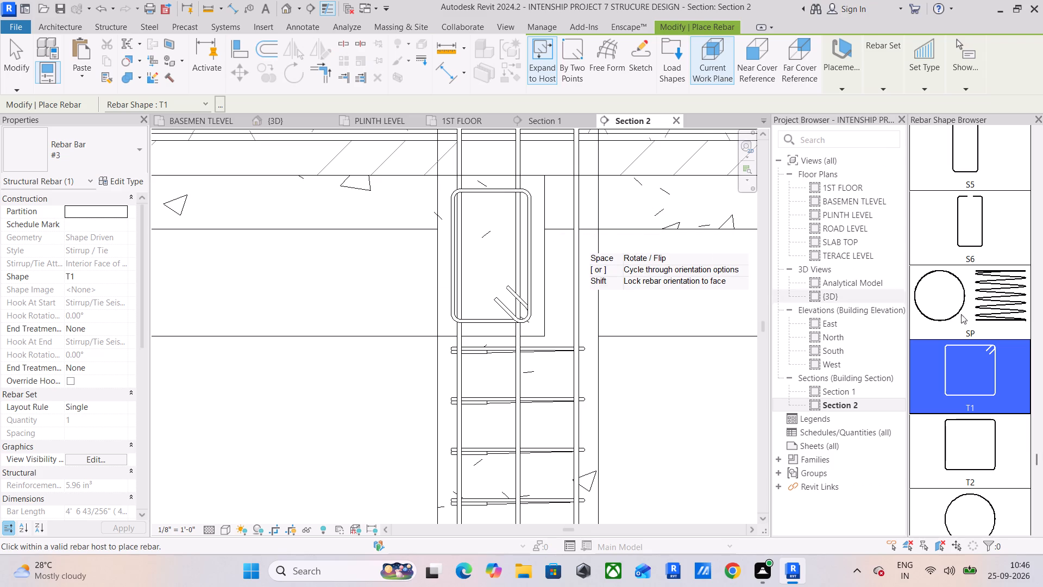
Place a single straight #3 bar, shape 00, perpendicular to cover in the upper-left inside corner of the beam stirrup.
scroll(1008, 249, "up", 20)
scroll(1008, 249, "up", 11)
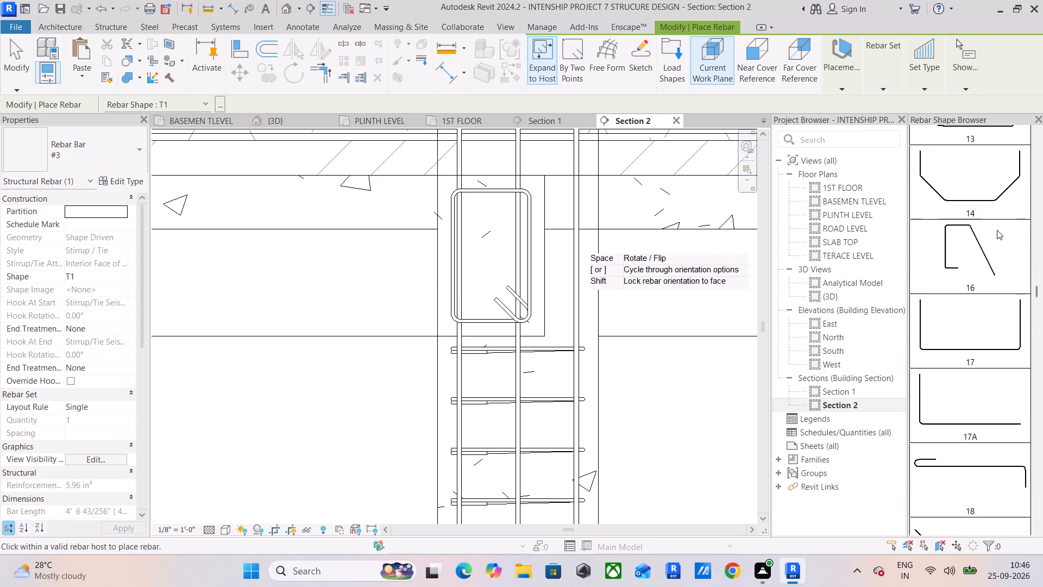
scroll(997, 230, "up", 20)
scroll(997, 230, "up", 15)
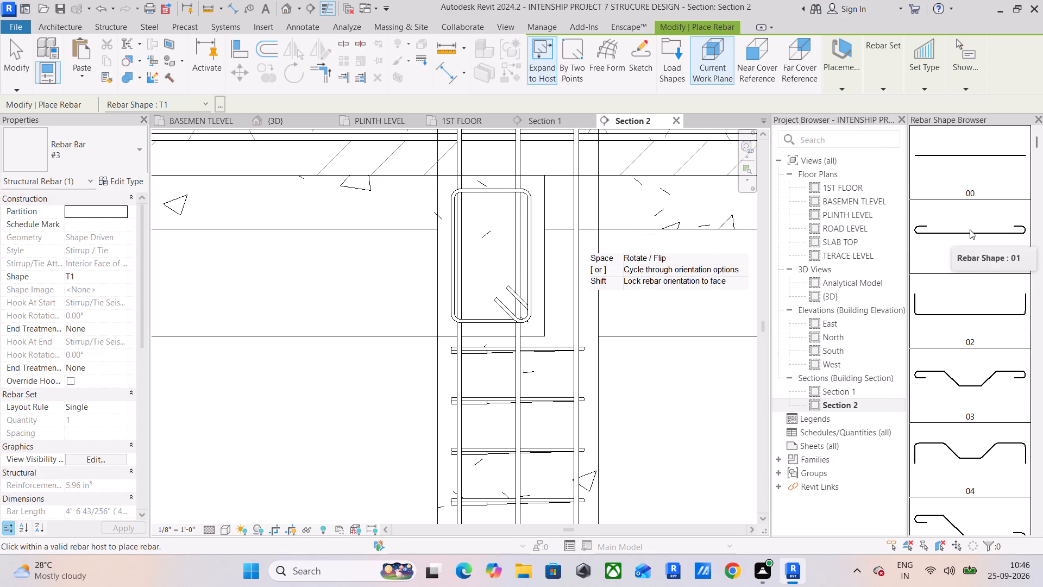
left_click(981, 163)
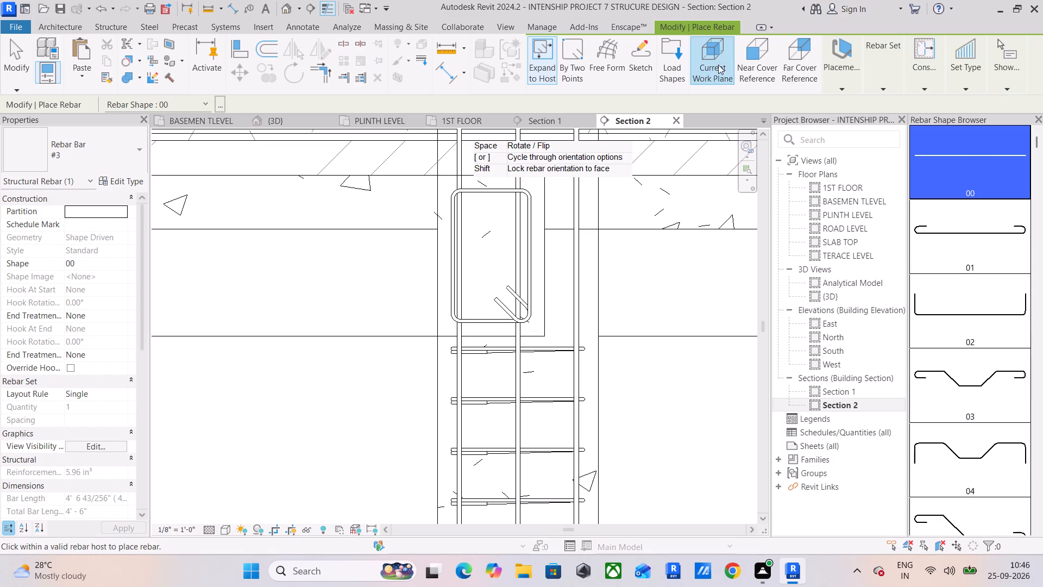
left_click(837, 80)
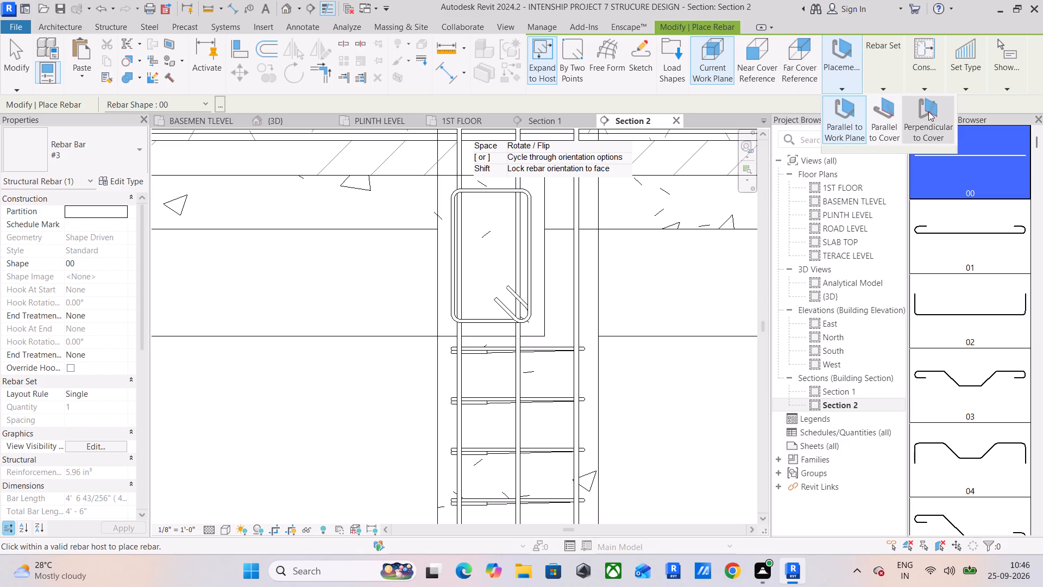
left_click(933, 111)
scroll(451, 197, "up", 9)
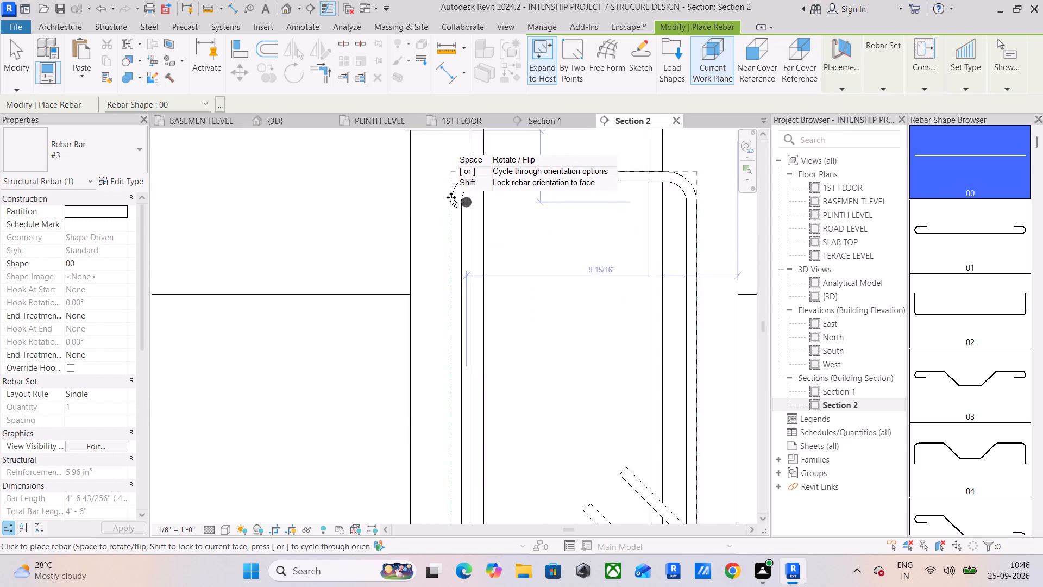
scroll(451, 197, "up", 5)
middle_click_drag(468, 201, 458, 258)
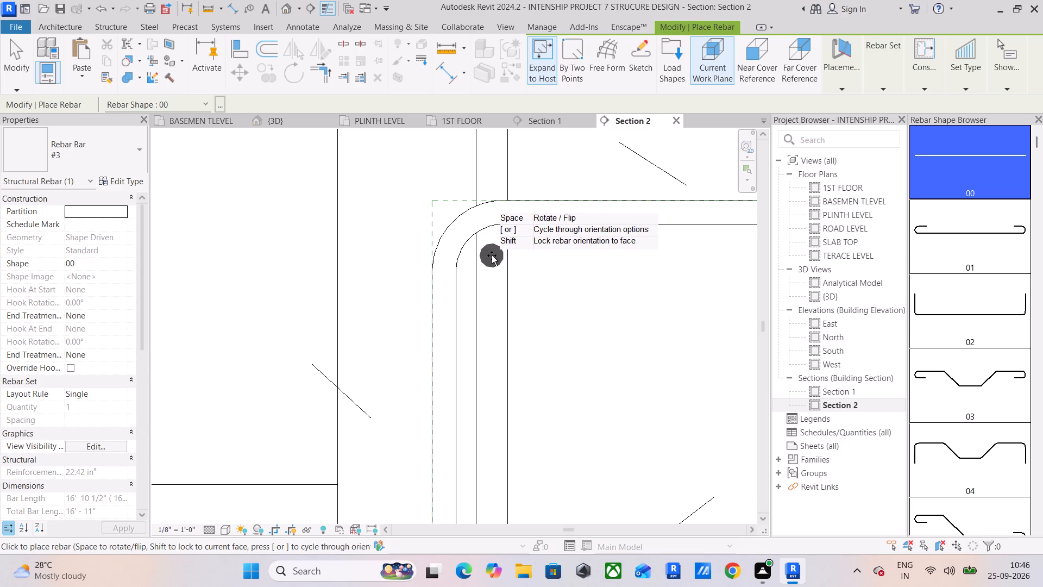
left_click(492, 255)
middle_click_drag(611, 287, 191, 241)
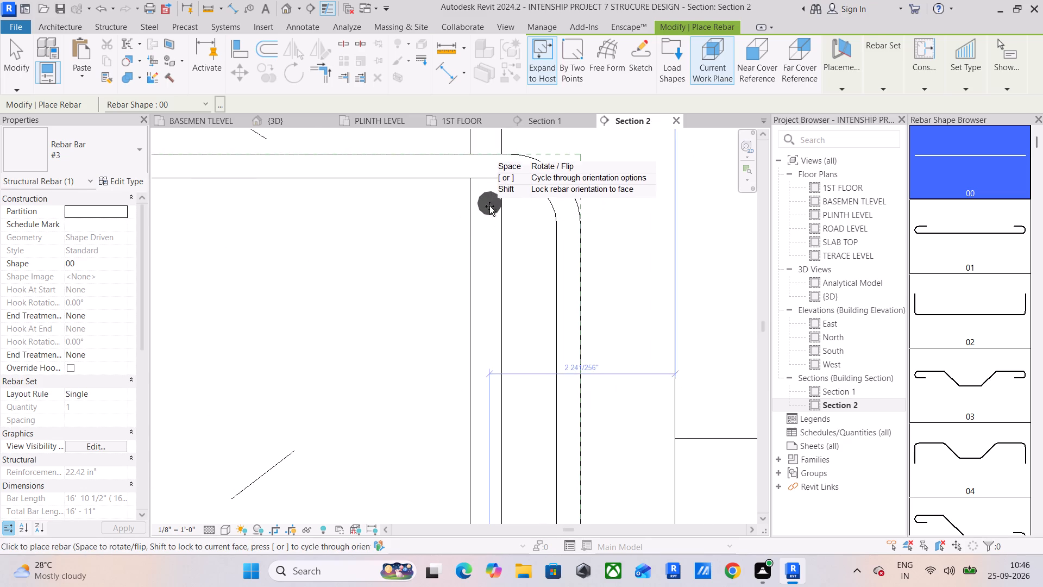
key("Escape")
Mirror a copy of the upper-left straight bar about the stirrup's vertical centreline into the upper-right corner.
middle_click_drag(483, 219, 615, 228)
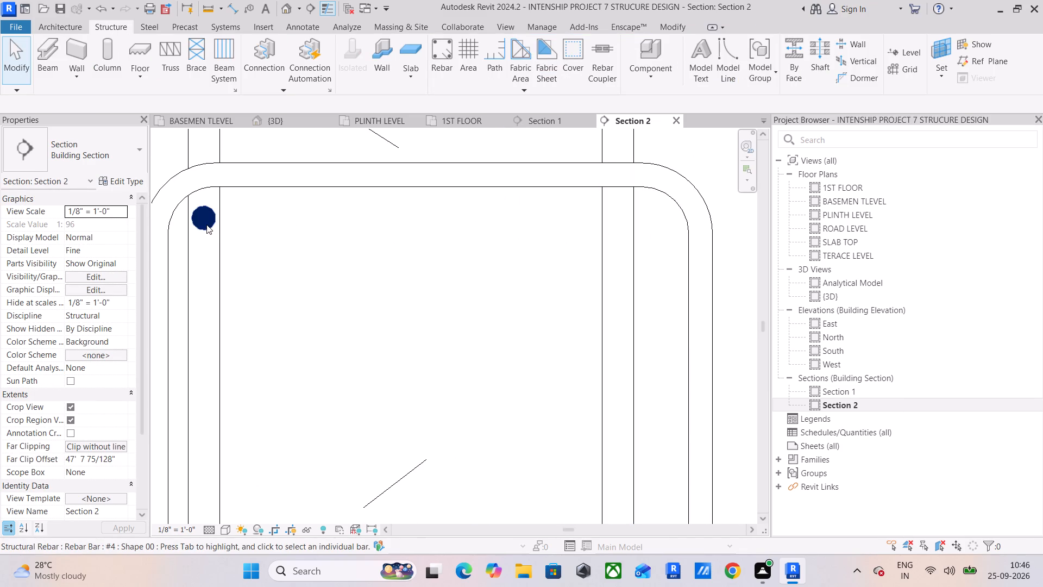
left_click(206, 224)
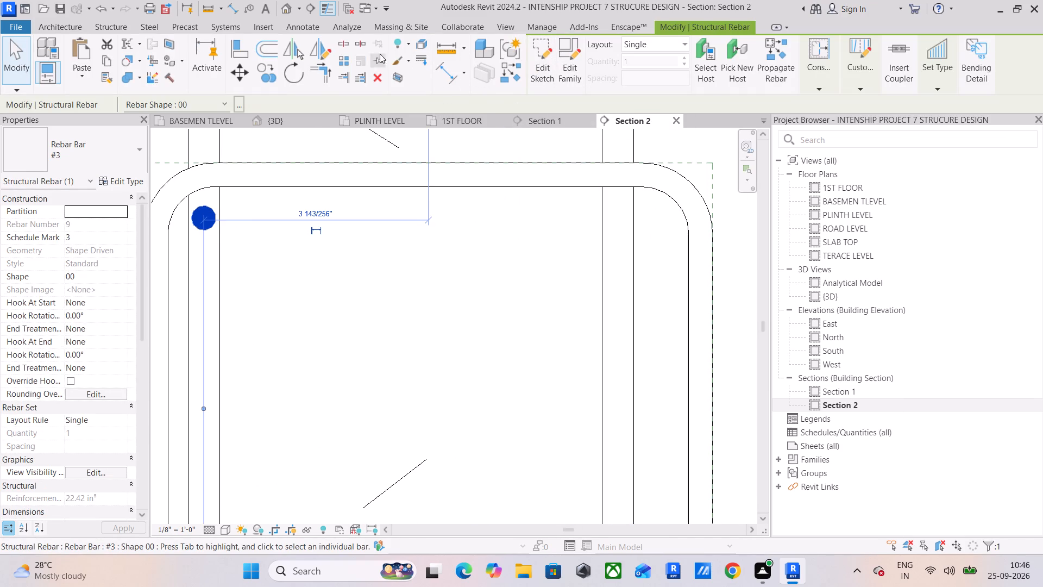
left_click(319, 46)
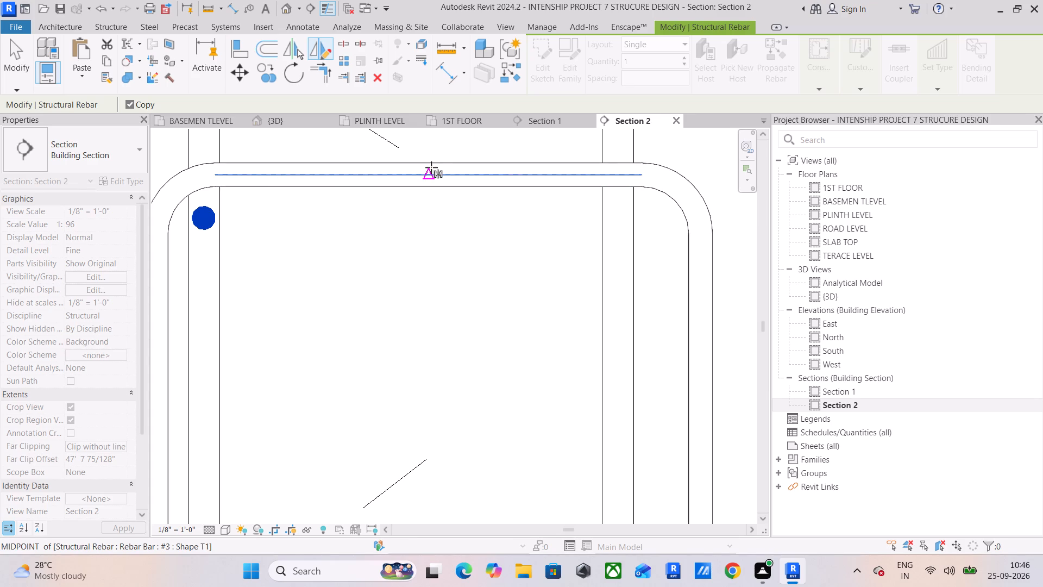
left_click(431, 167)
middle_click_drag(435, 151, 438, 317)
left_click(429, 202)
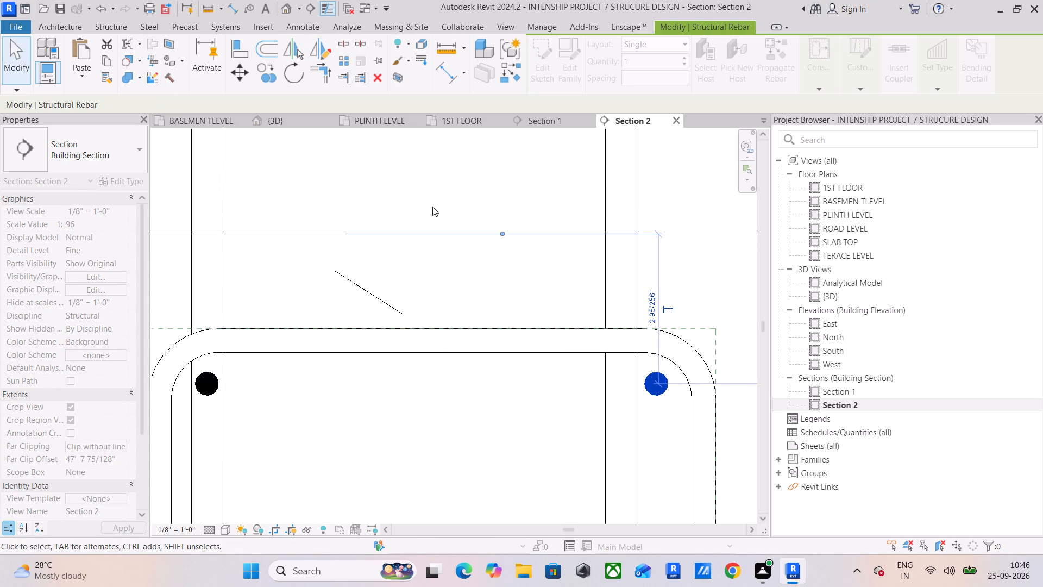
scroll(432, 207, "down", 5)
middle_click_drag(451, 239, 479, 193)
middle_click_drag(513, 281, 543, 234)
scroll(563, 236, "down", 4)
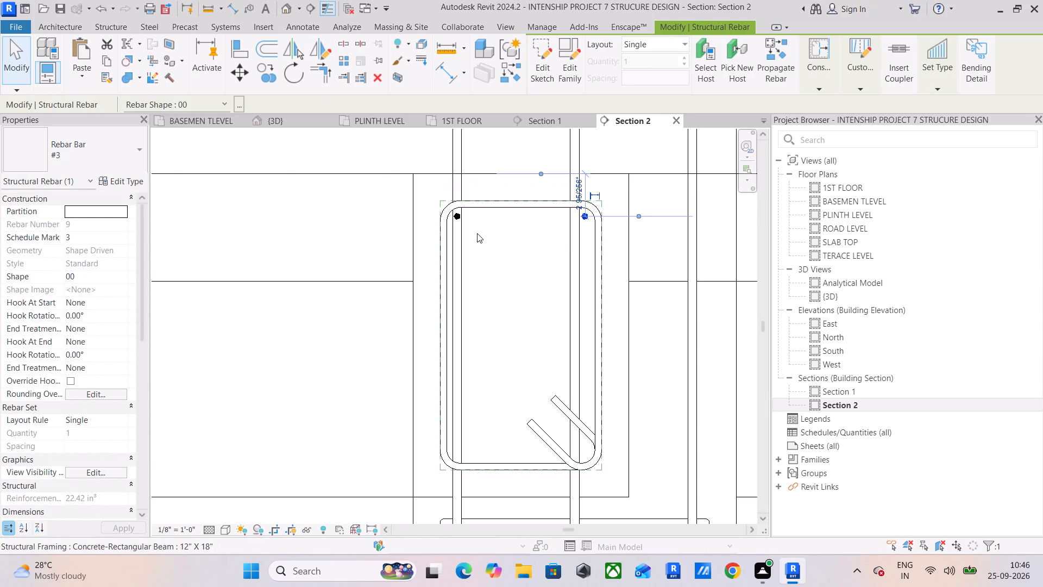
key("Escape")
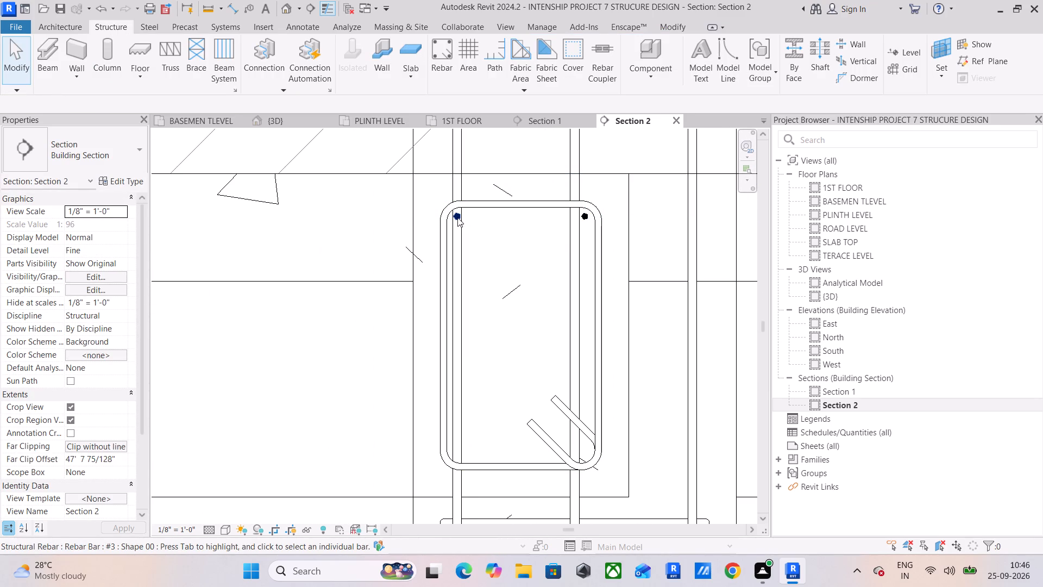
Mirror copies of both top bars about the stirrup's horizontal mid-height line into the bottom corners.
left_click(457, 217)
left_click(583, 221, "ctrl")
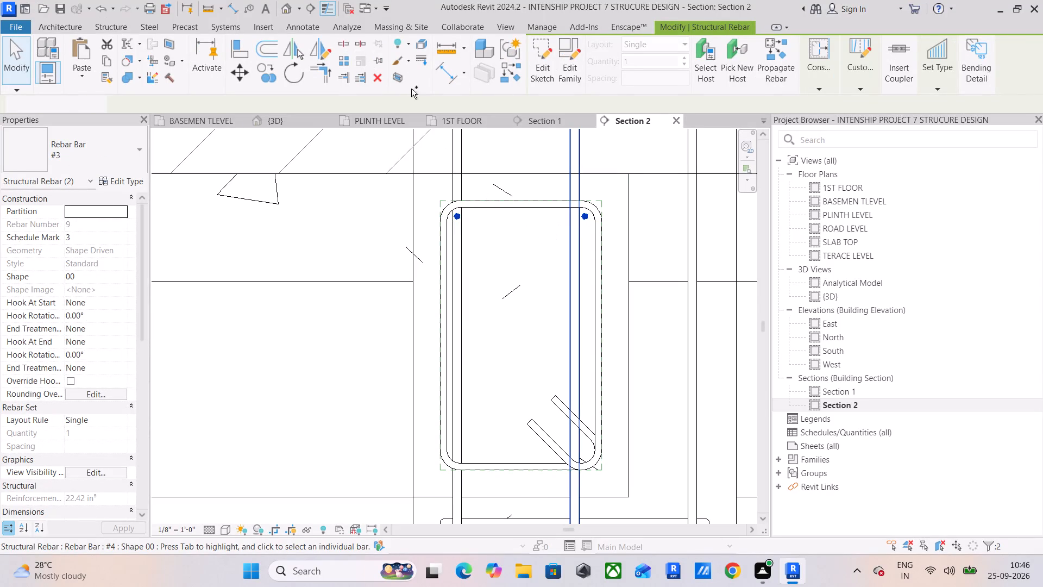
left_click(327, 53)
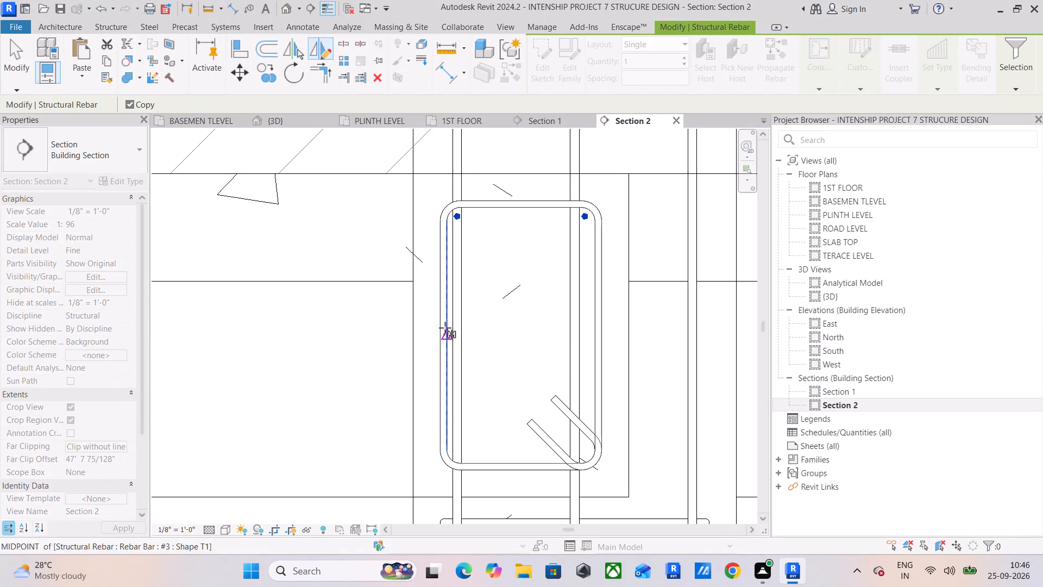
left_click_drag(448, 338, 460, 339)
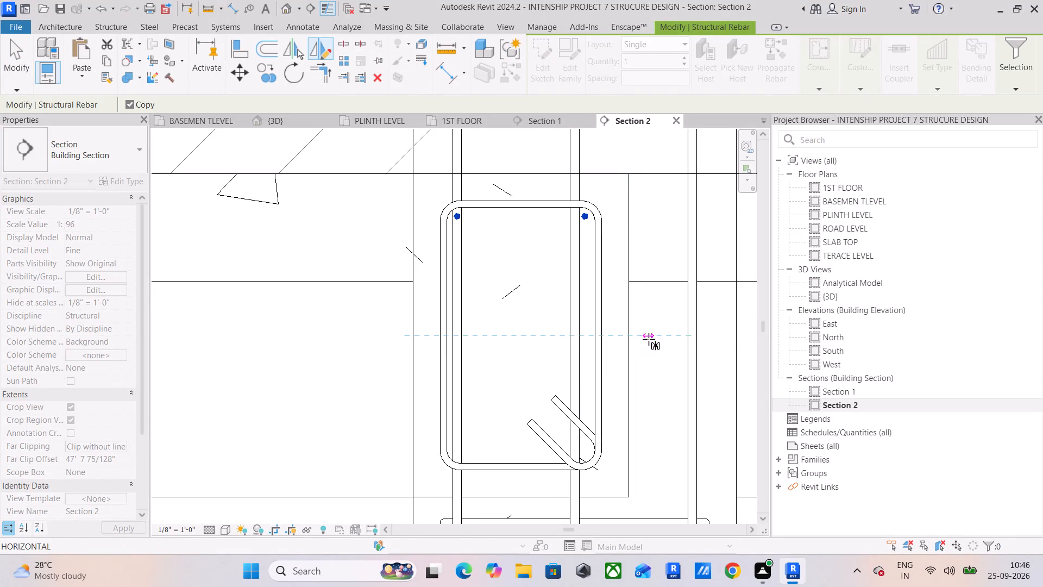
left_click(649, 339)
Copy the two bottom bars about 6 5/8" straight up to the stirrup's mid-height as side bars.
middle_click_drag(650, 339, 663, 285)
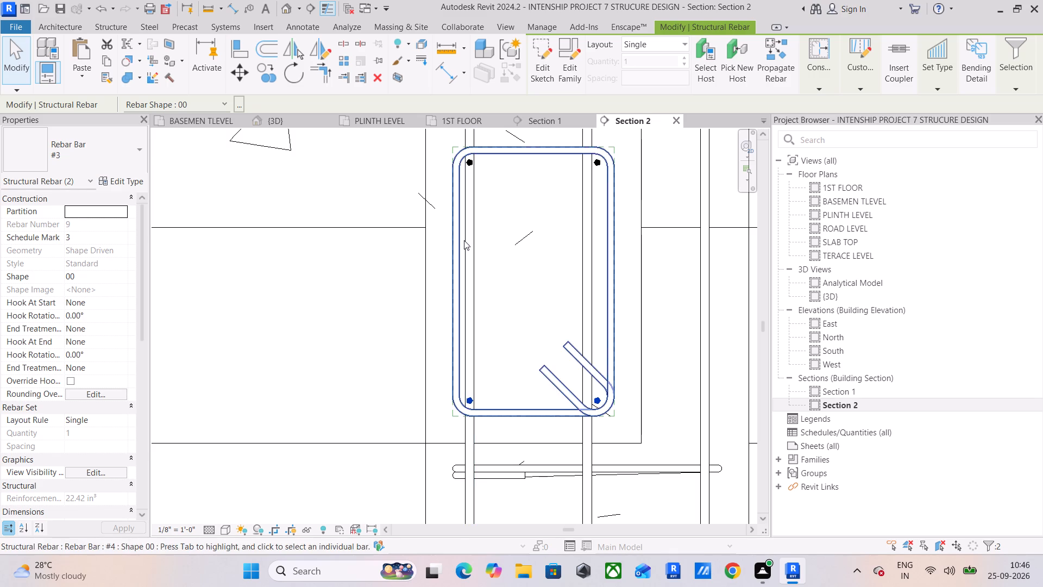
left_click(271, 81)
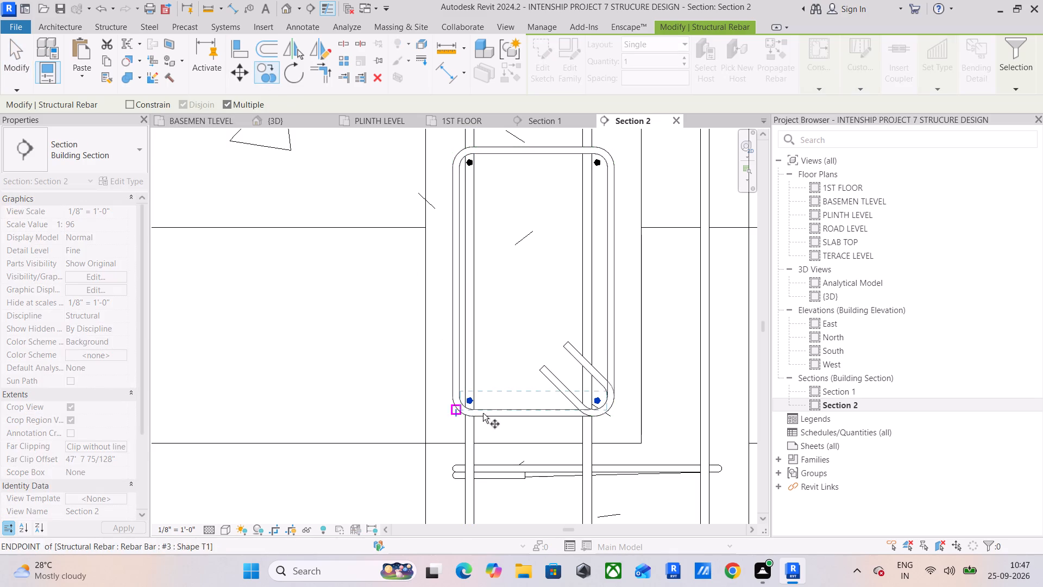
scroll(517, 404, "up", 5)
scroll(424, 401, "up", 5)
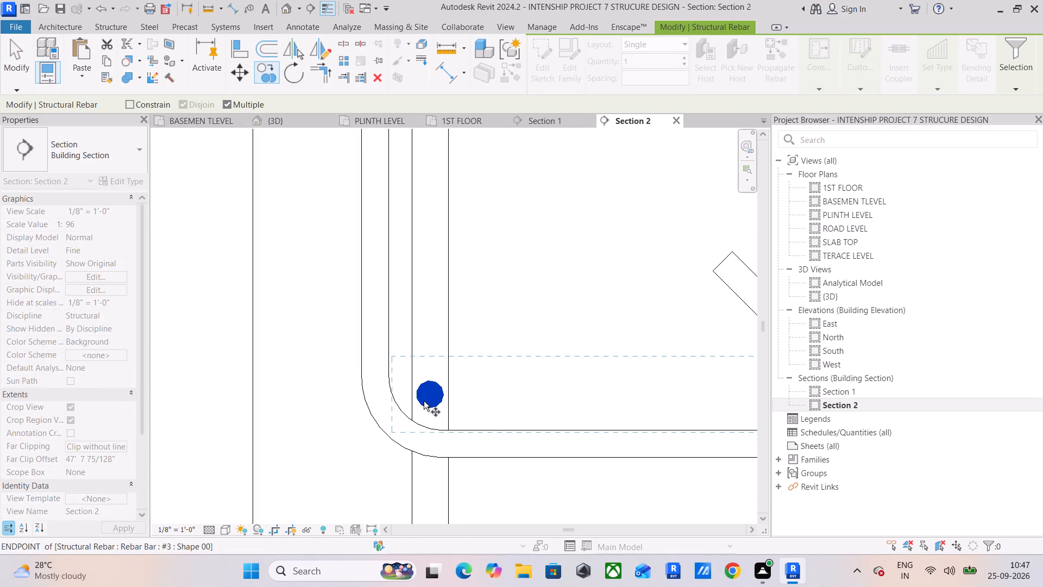
left_click_drag(409, 394, 412, 383)
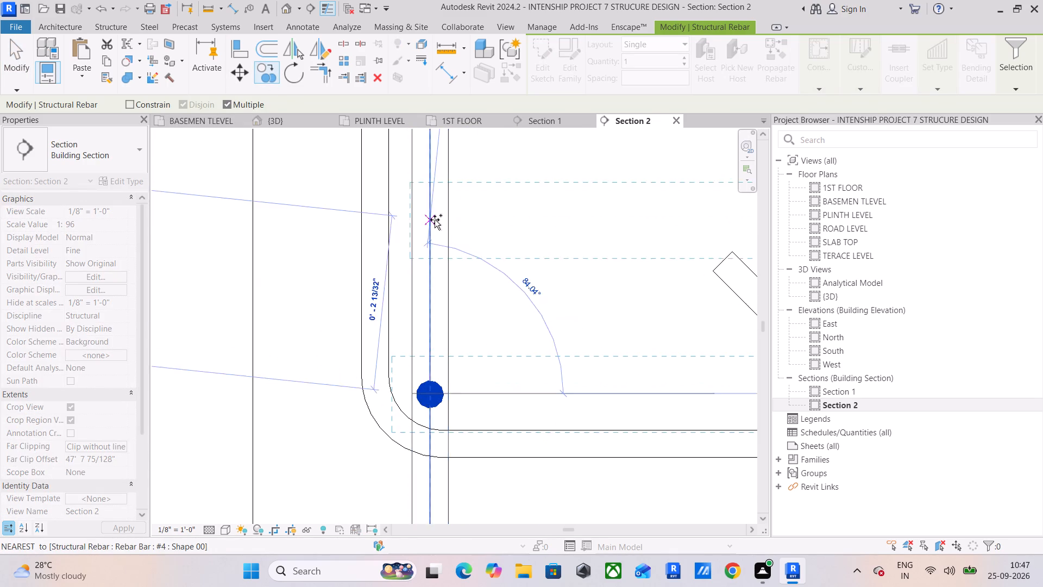
scroll(435, 220, "down", 4)
middle_click_drag(431, 223, 421, 434)
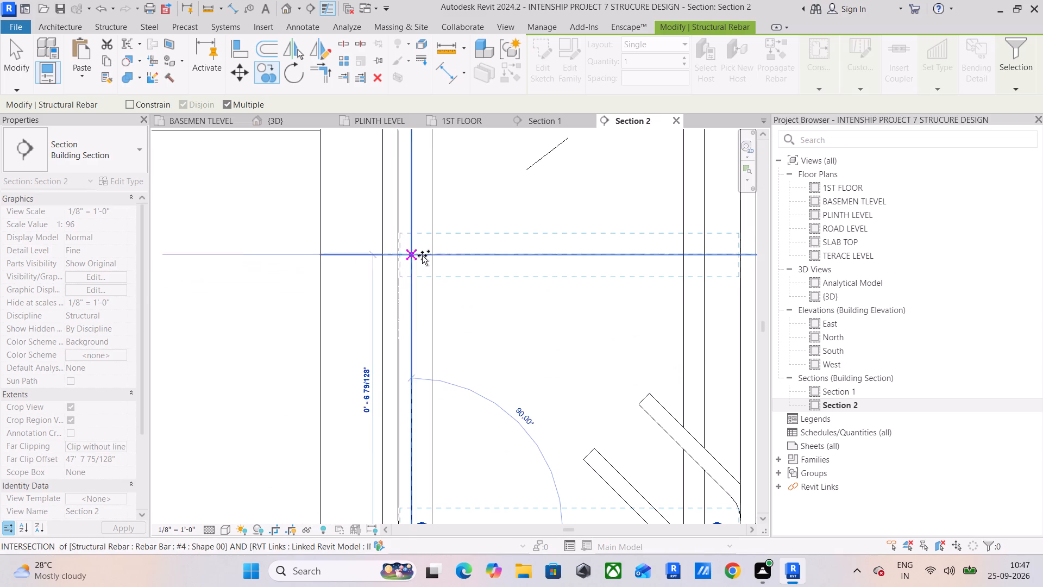
left_click(416, 256)
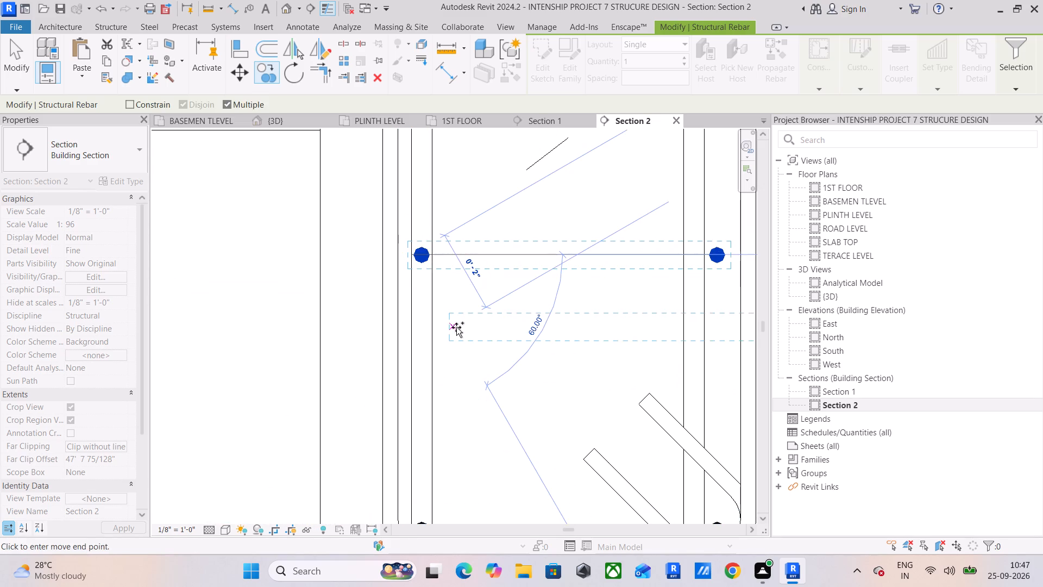
key("Escape")
Examine the reinforced beam section and the column reinforcement below it down to the footing.
scroll(456, 327, "down", 6)
middle_click_drag(490, 328, 464, 371)
scroll(464, 371, "down", 2)
middle_click_drag(466, 371, 488, 346)
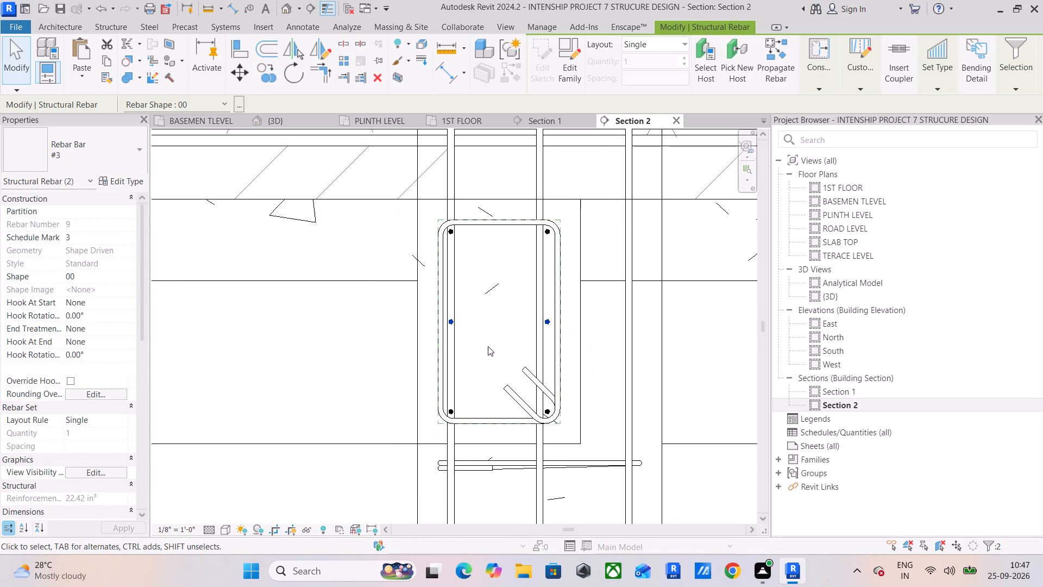
scroll(488, 346, "down", 2)
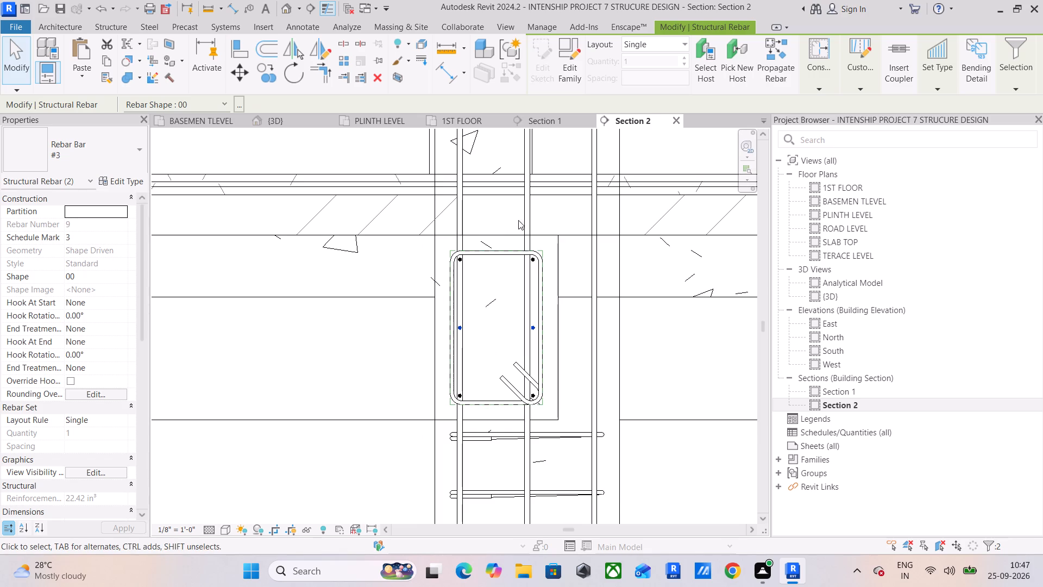
middle_click_drag(566, 423, 576, 289)
scroll(581, 333, "down", 3)
middle_click_drag(568, 410, 558, 240)
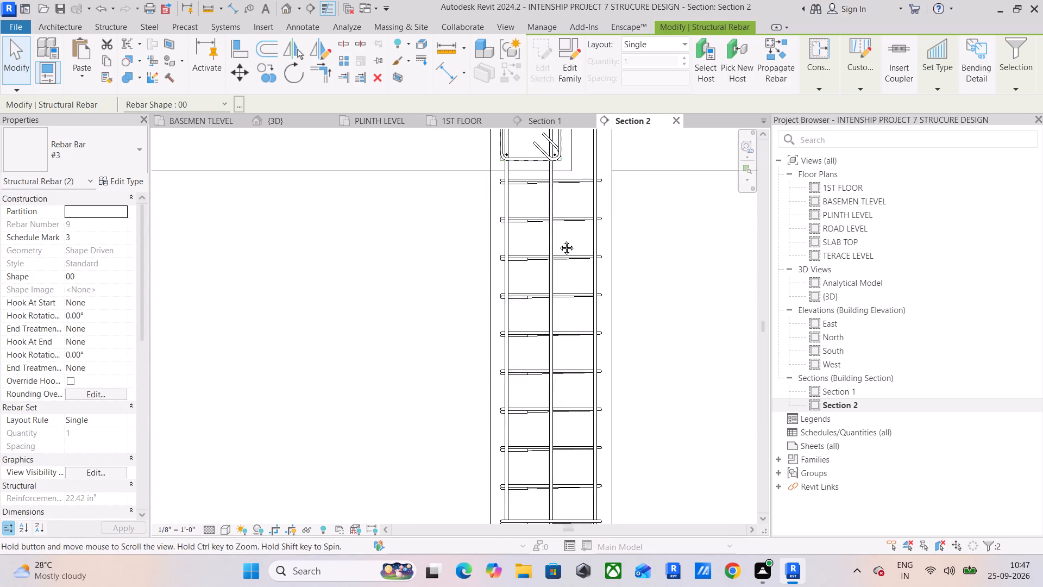
middle_click_drag(558, 240, 552, 205)
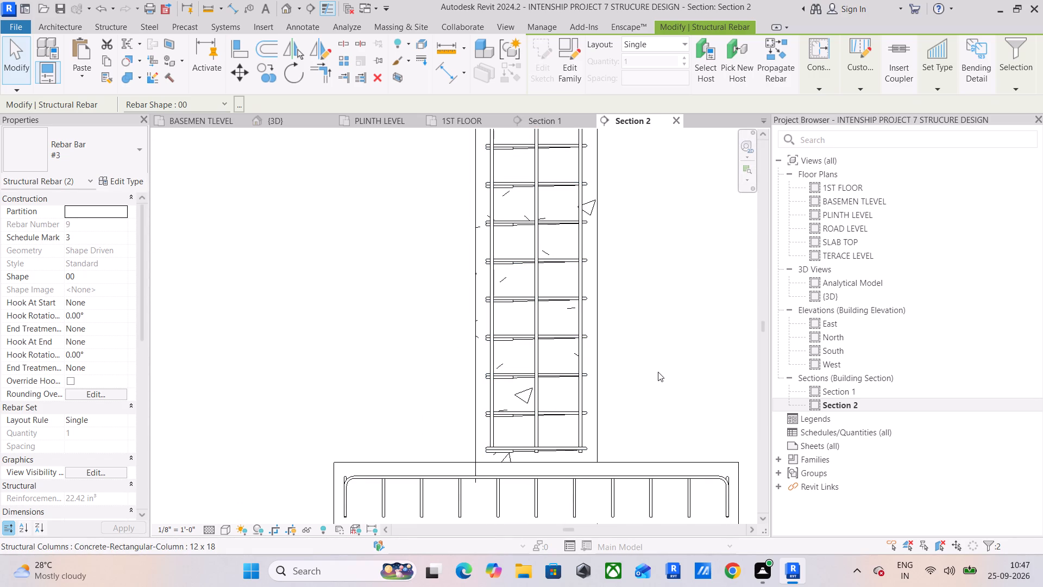
middle_click_drag(658, 372, 638, 385, "shift")
scroll(613, 369, "down", 5)
middle_click_drag(613, 363, 613, 453)
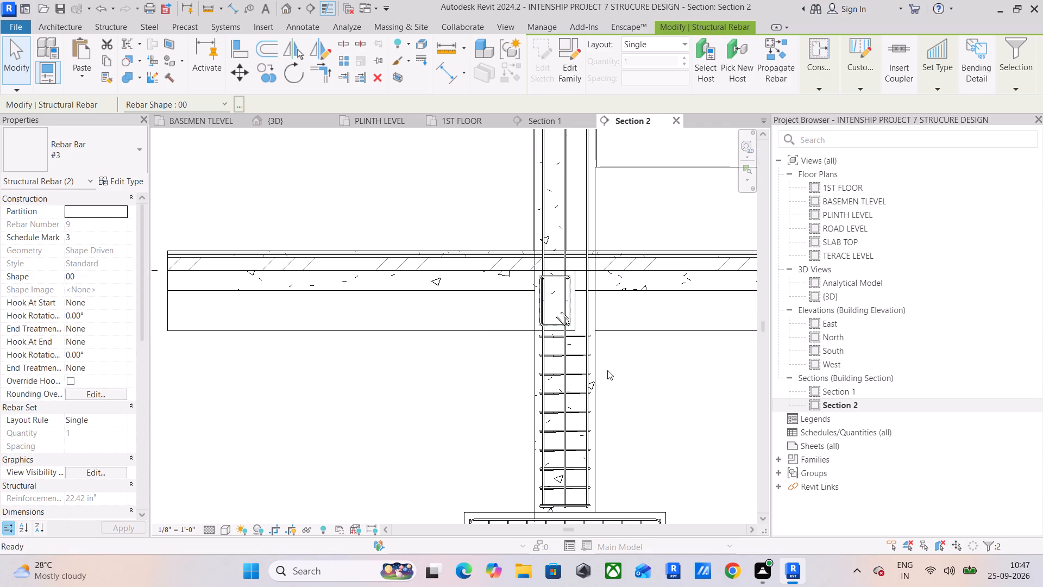
middle_click_drag(607, 377, 607, 477)
middle_click_drag(606, 455, 614, 410)
Set the beam's T1 stirrup layout to Maximum Spacing with a spacing of 150 mm.
scroll(590, 394, "up", 5)
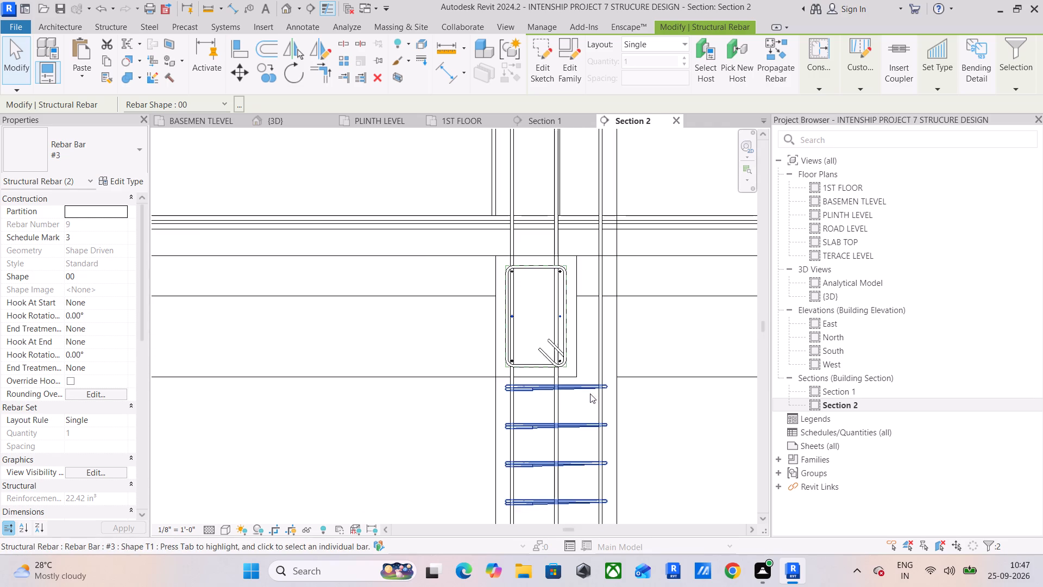
scroll(582, 367, "up", 4)
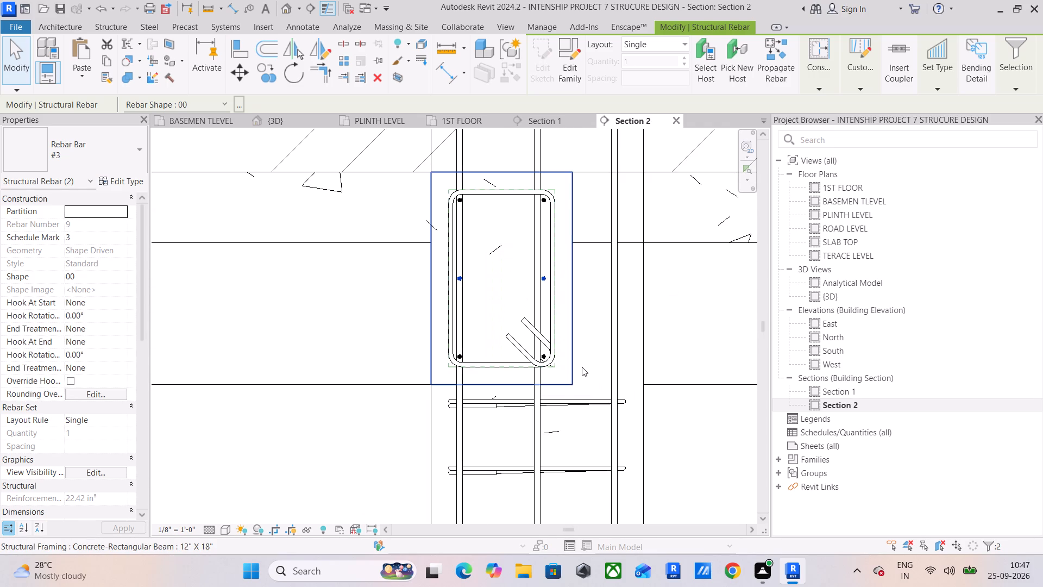
scroll(545, 279, "down", 5)
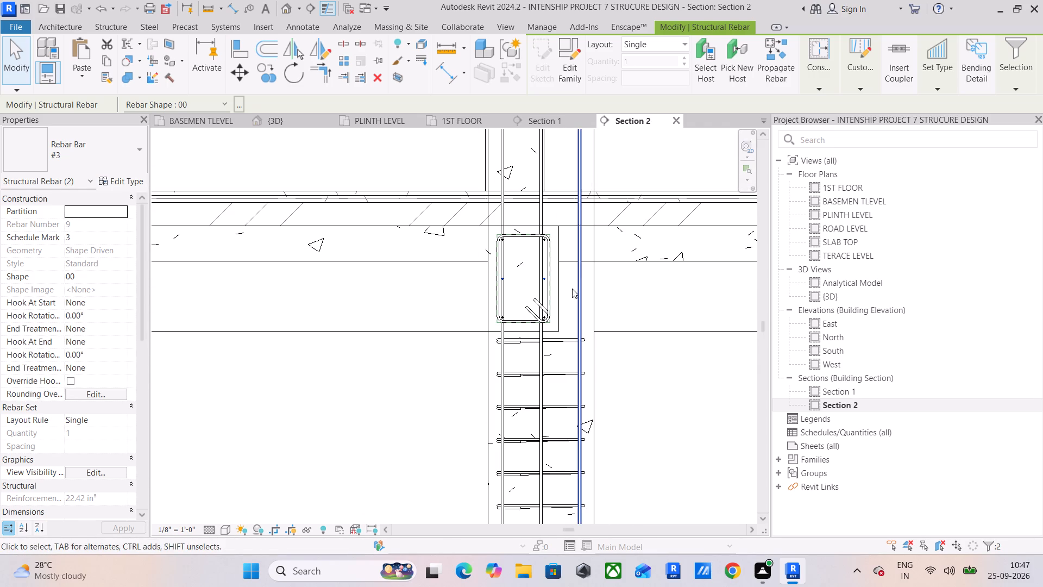
left_click(551, 285)
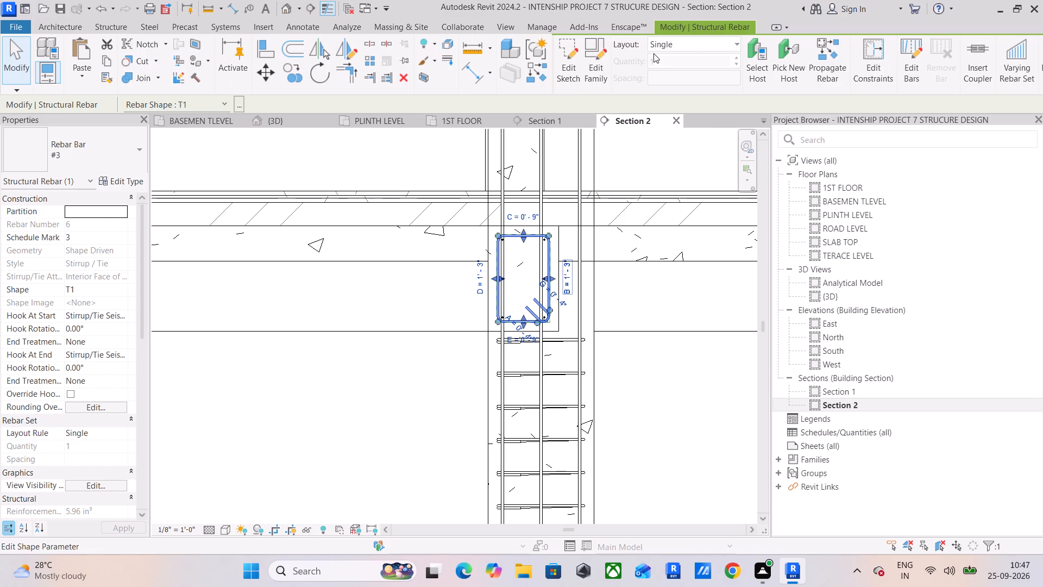
left_click(686, 49)
left_click(686, 94)
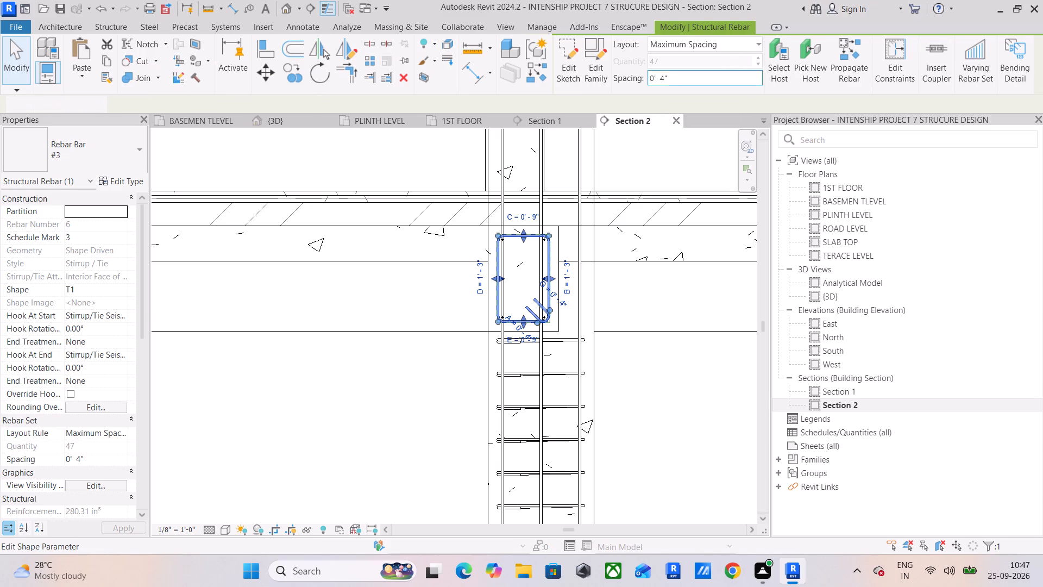
left_click(690, 77)
type("150MM")
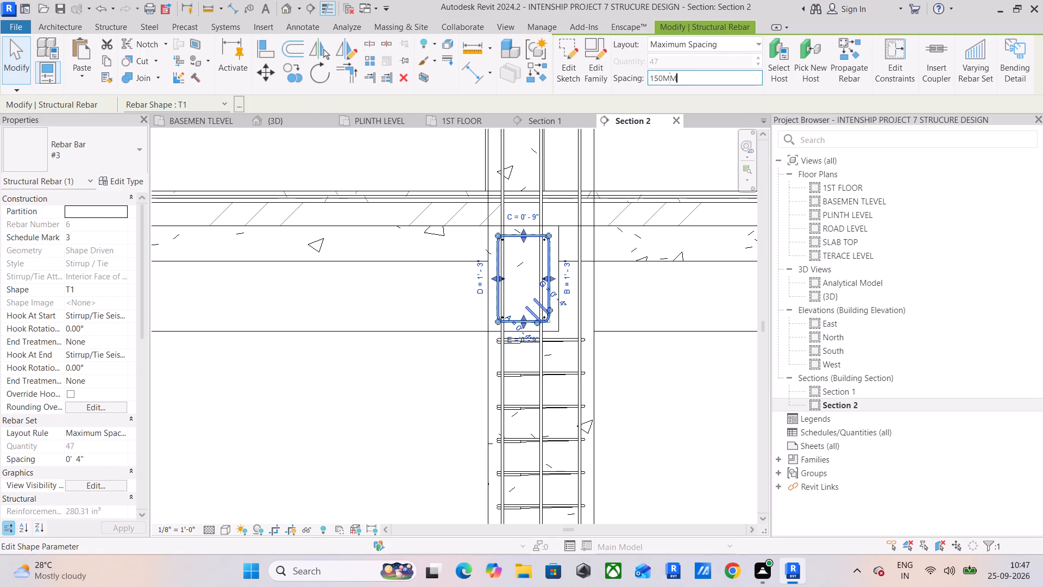
key("Return")
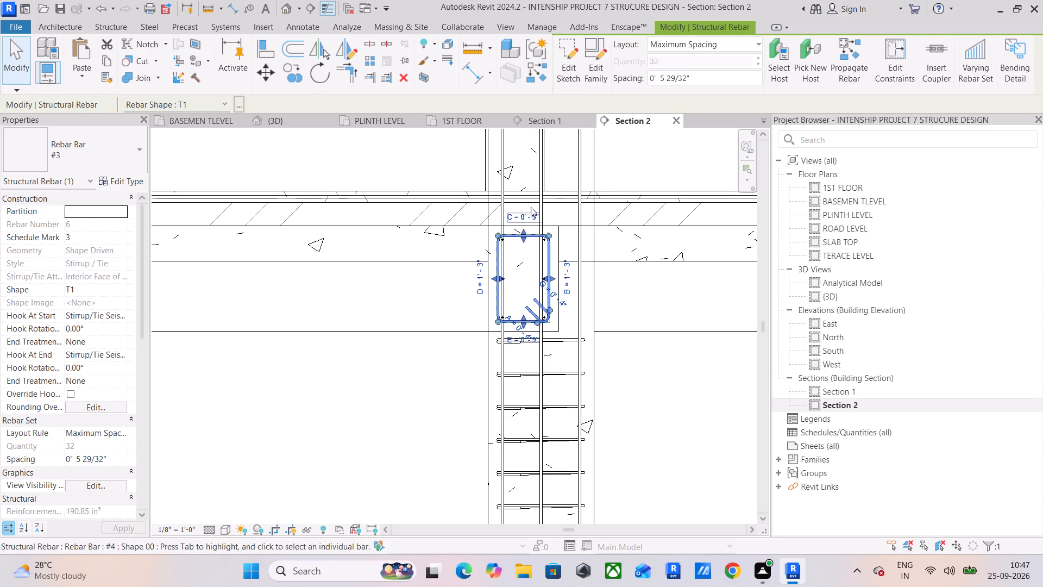
left_click(645, 304)
scroll(495, 244, "up", 9)
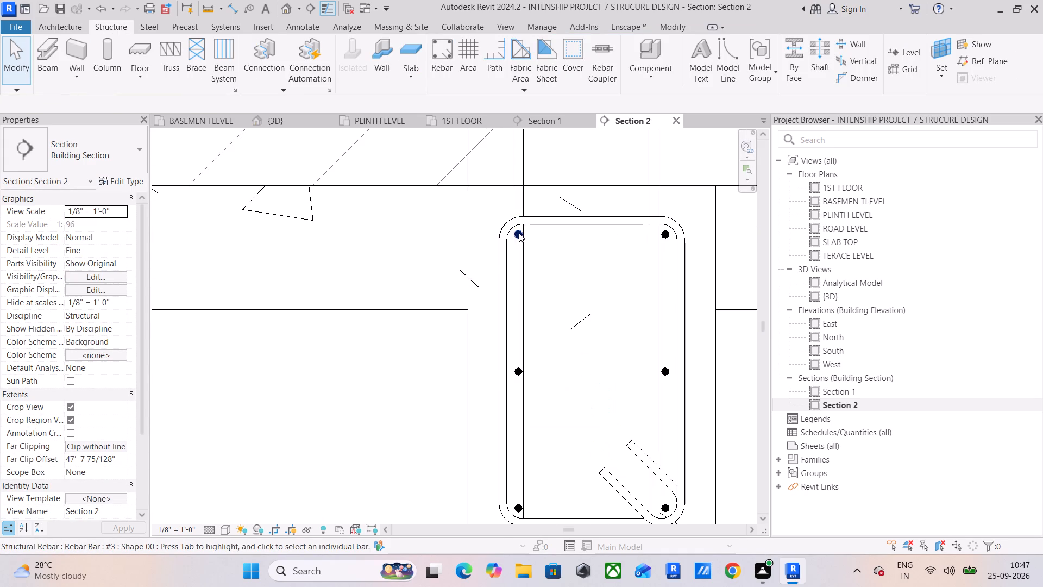
Make the beam's T1 stirrup set show unobscured in the {3D} view through its view visibility states.
scroll(603, 323, "down", 13)
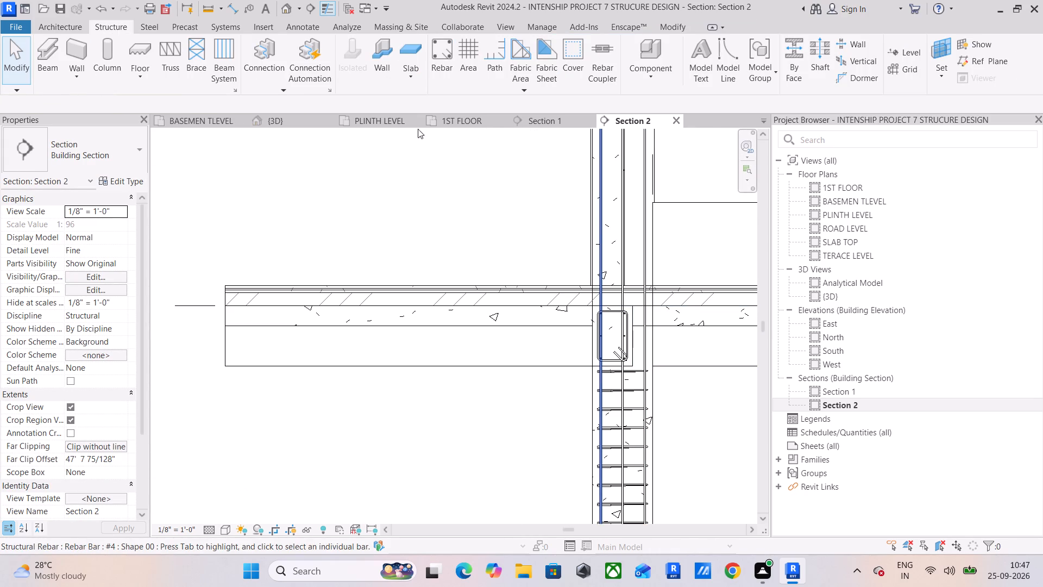
left_click(618, 309)
scroll(599, 327, "up", 10)
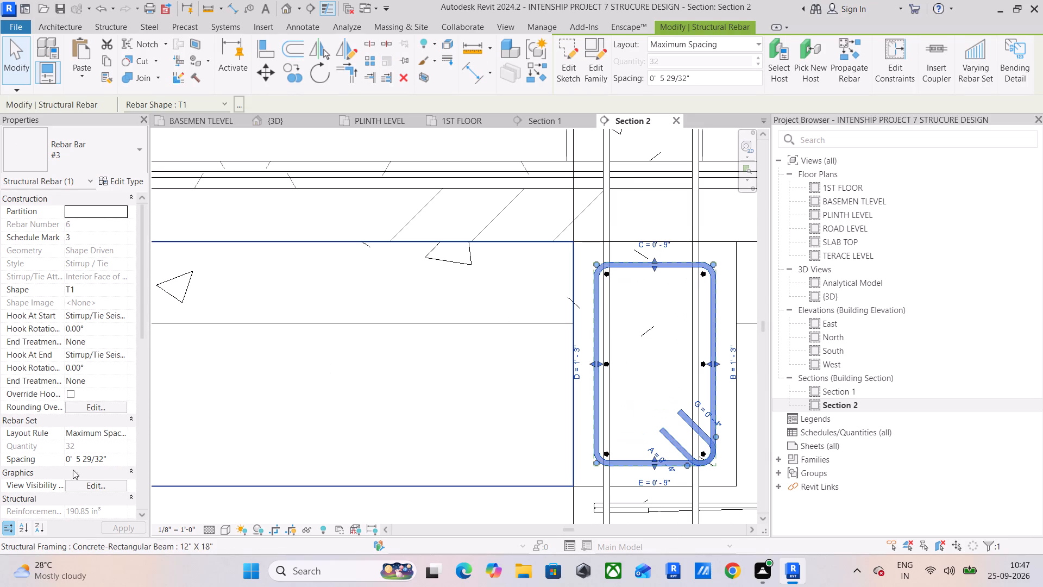
left_click(114, 488)
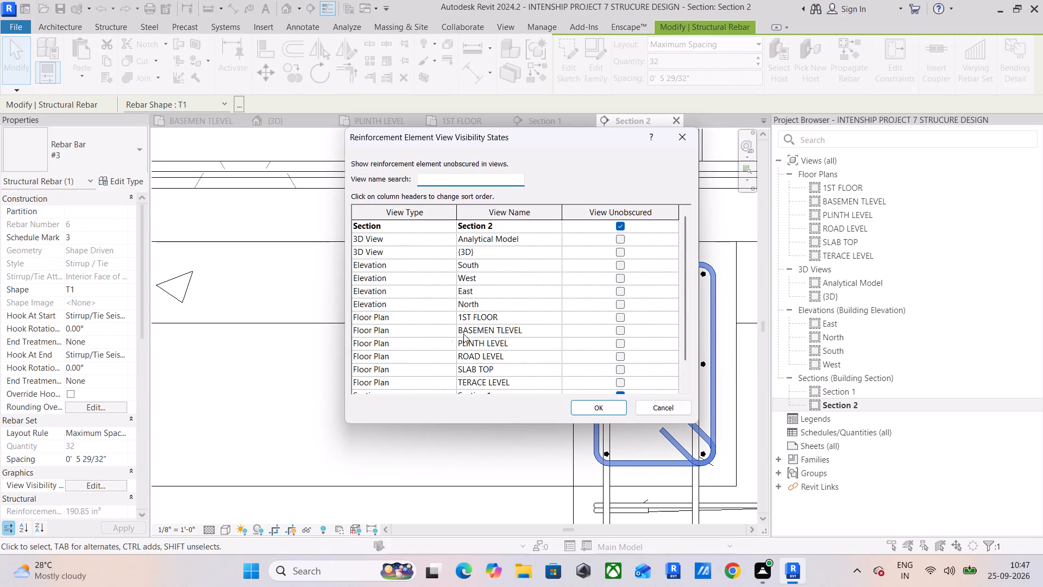
left_click(621, 254)
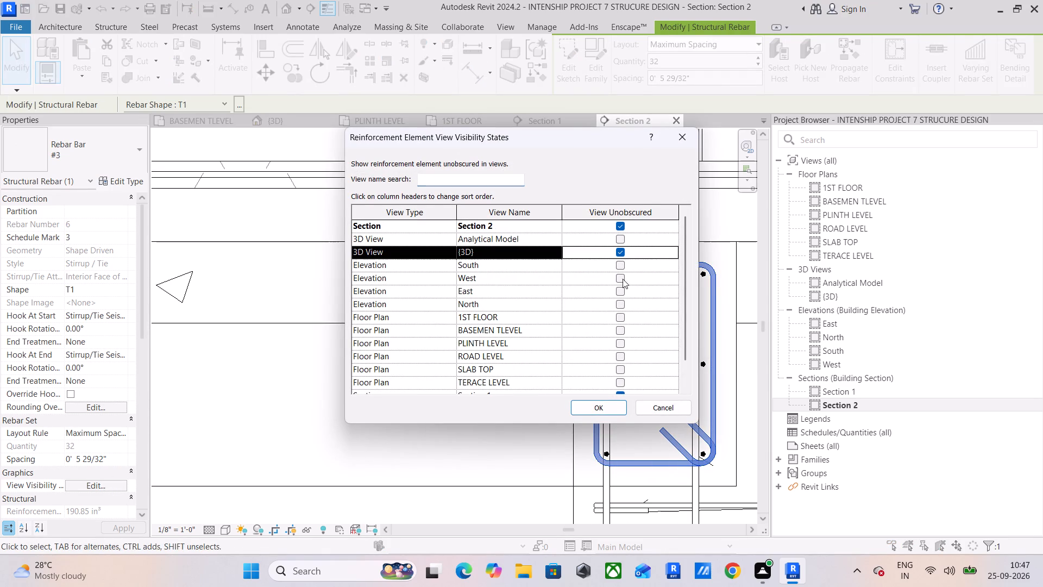
left_click(594, 404)
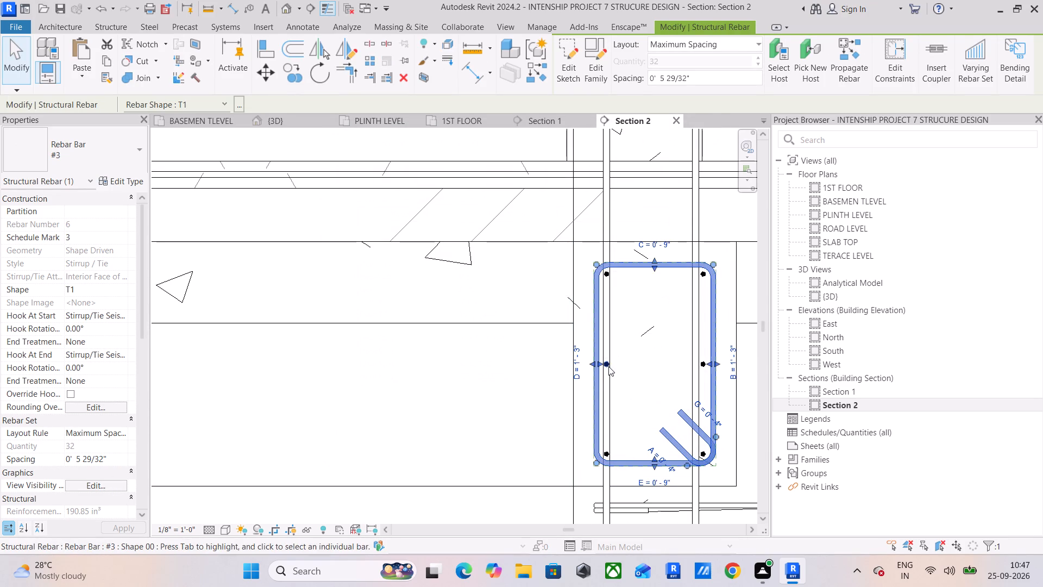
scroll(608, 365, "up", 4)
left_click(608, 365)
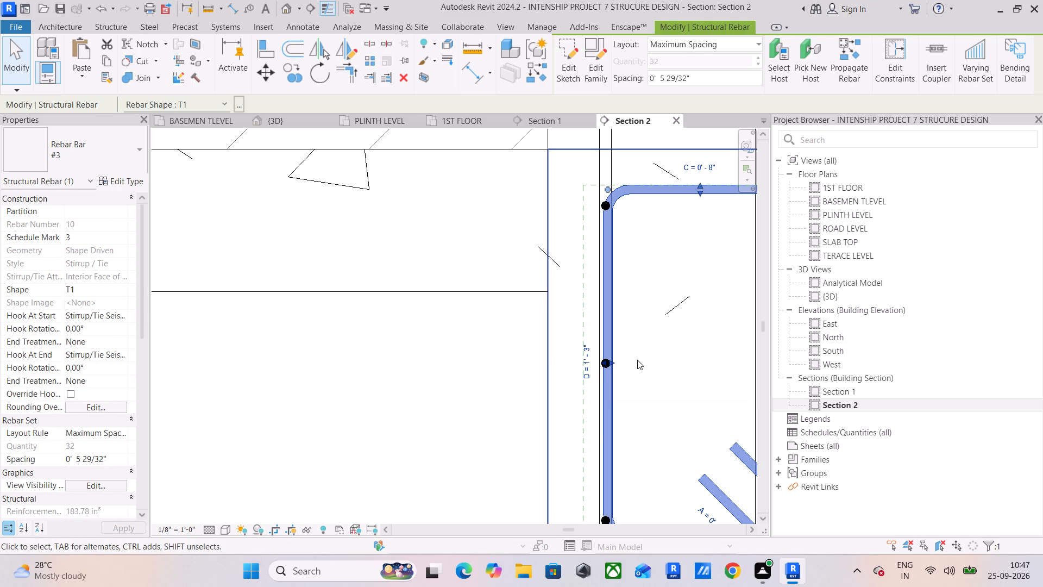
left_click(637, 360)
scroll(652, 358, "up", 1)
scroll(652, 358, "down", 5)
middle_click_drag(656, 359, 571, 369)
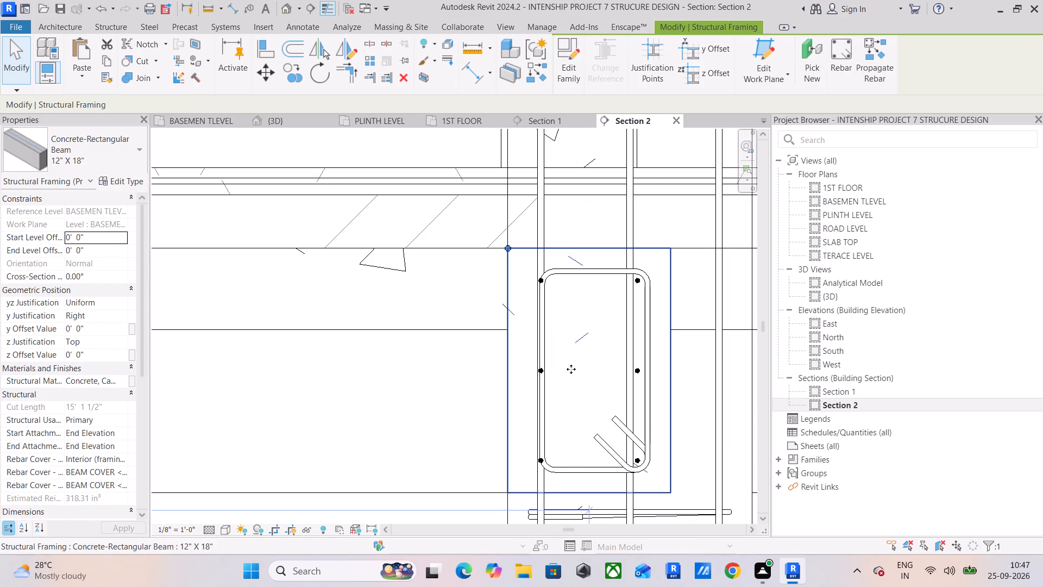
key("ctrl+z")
Select all six #3 longitudinal bars in the beam and make them show unobscured in the {3D} view.
left_click(606, 365)
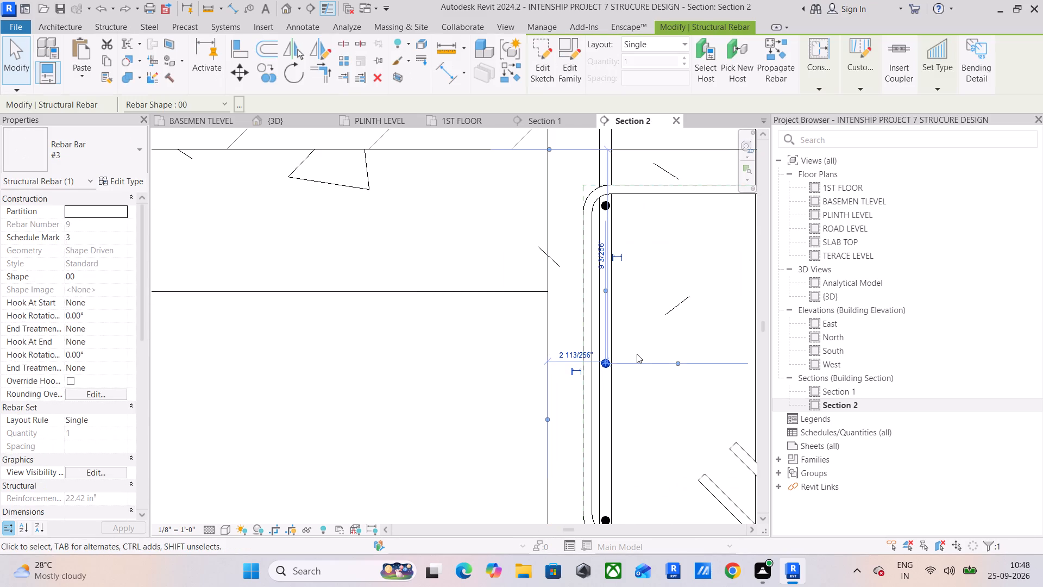
left_click(603, 206, "ctrl")
scroll(650, 333, "down", 3)
middle_click_drag(650, 336, 586, 193)
scroll(569, 316, "up", 5)
left_click(544, 320, "ctrl")
middle_click_drag(622, 293, 380, 310)
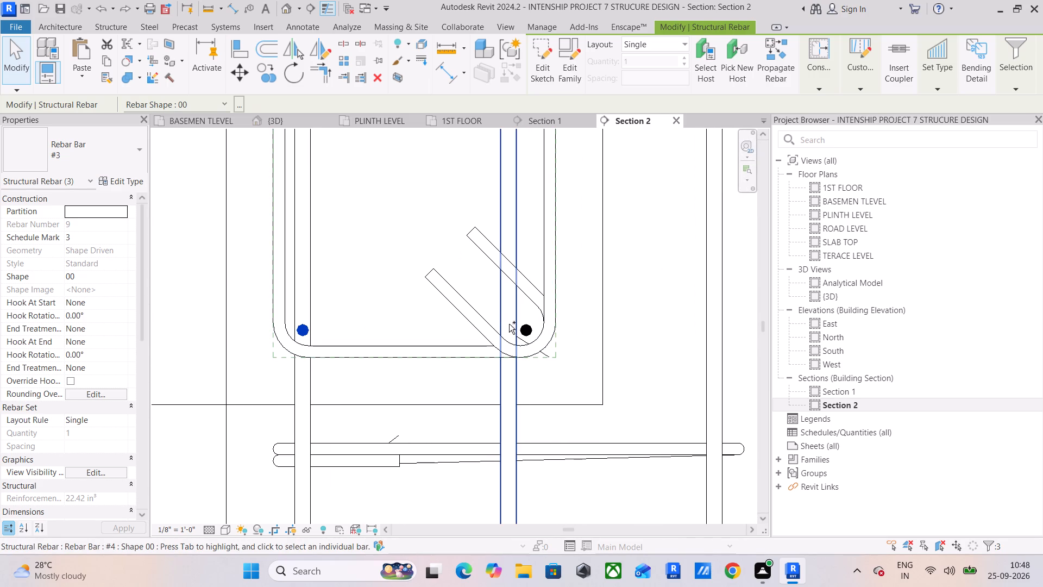
left_click(523, 327, "ctrl")
scroll(510, 265, "down", 3)
middle_click_drag(510, 265, 512, 443)
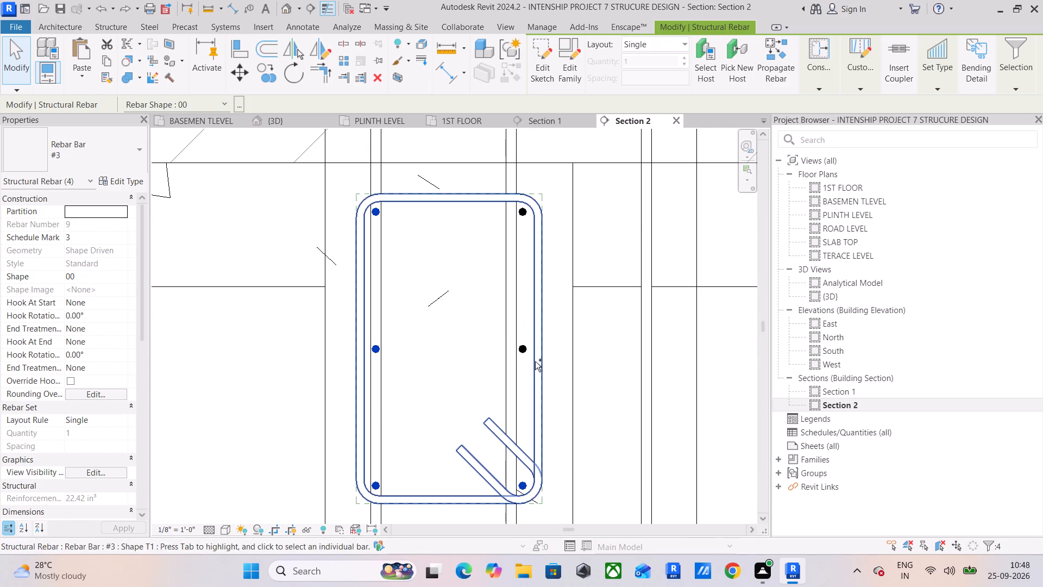
left_click(525, 345, "ctrl")
left_click(524, 210, "ctrl")
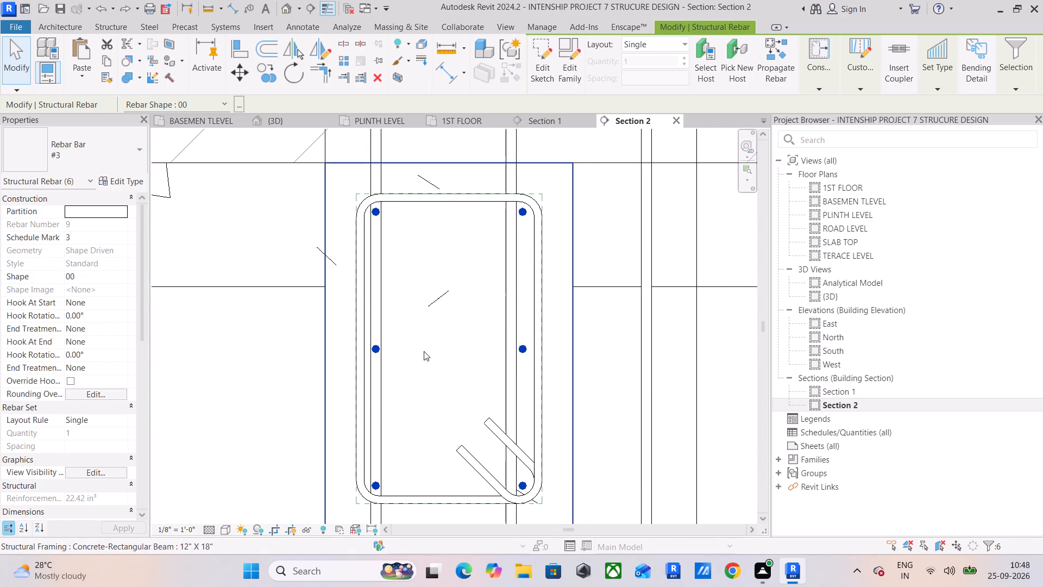
middle_click_drag(417, 353, 548, 340)
left_click(108, 470)
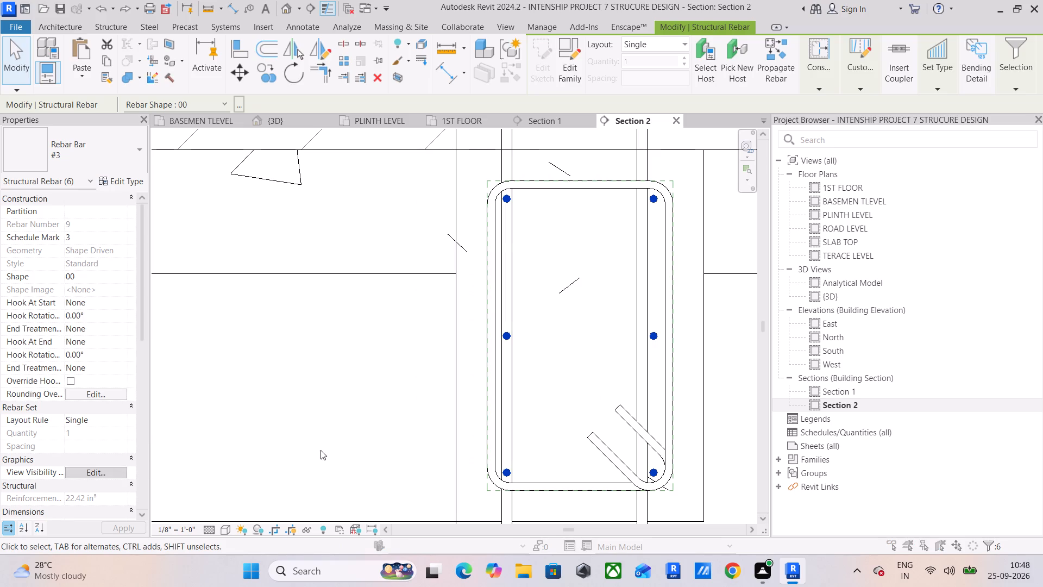
left_click(619, 253)
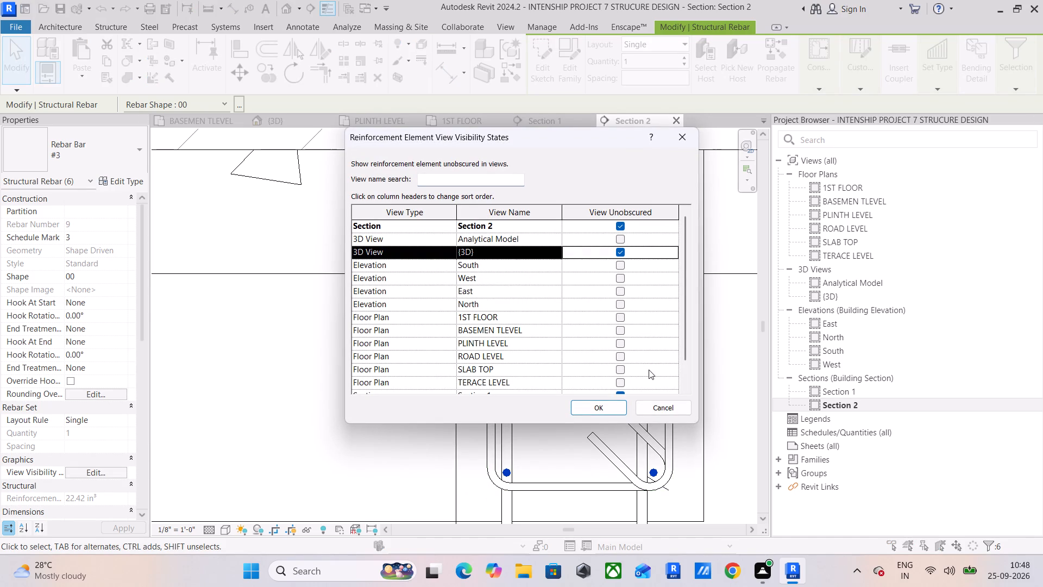
left_click(598, 407)
left_click(361, 380)
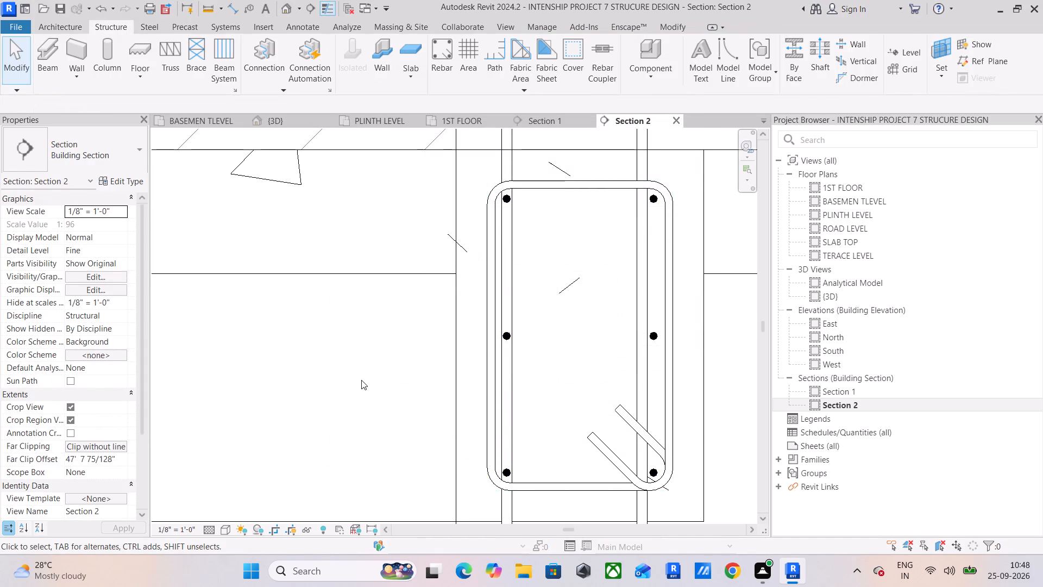
Switch to the {3D} view and set its detail level to Fine.
scroll(361, 380, "down", 8)
left_click(281, 123)
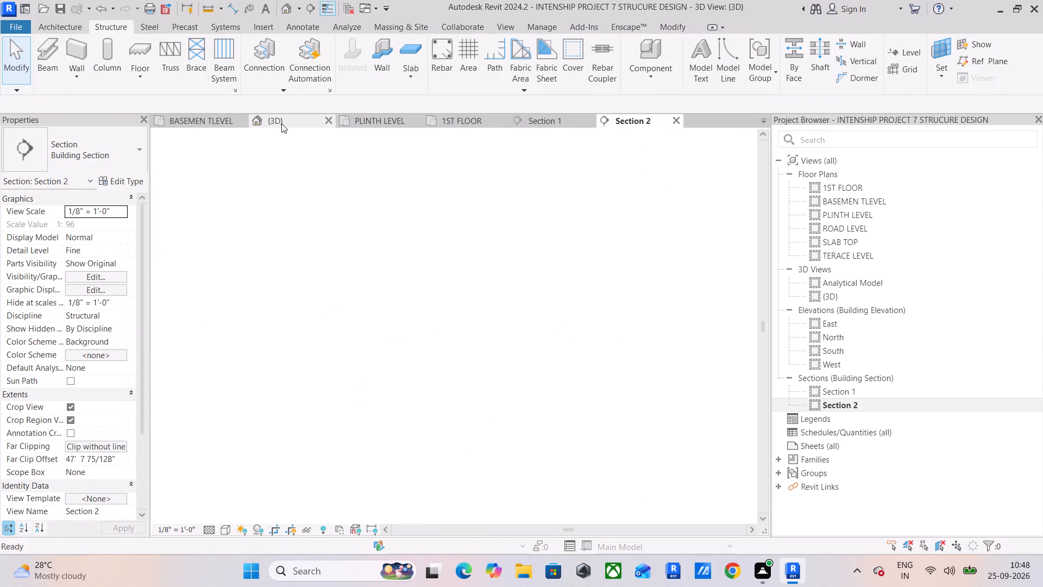
scroll(411, 360, "down", 9)
middle_click_drag(406, 402, 609, 392)
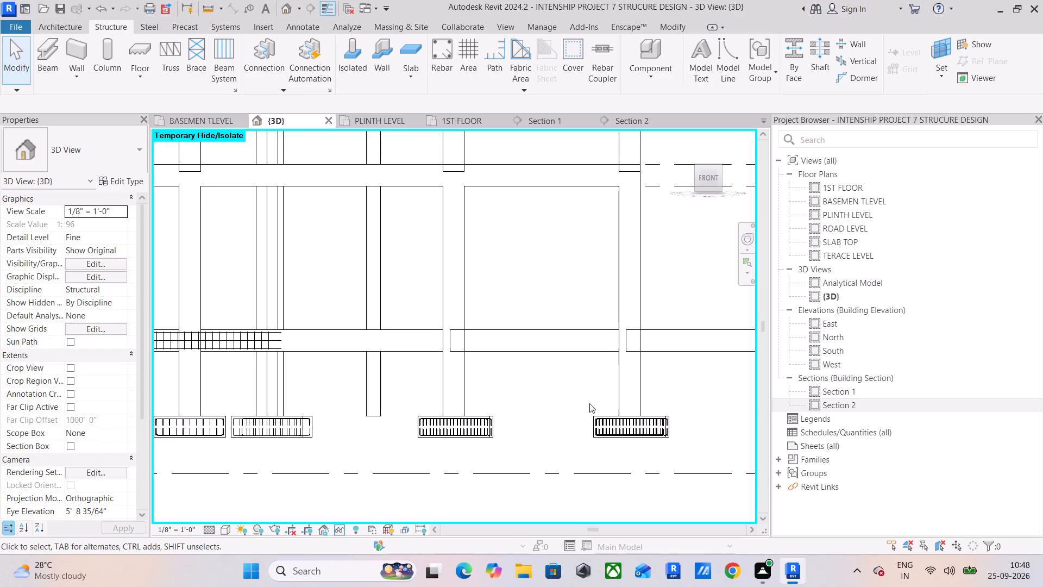
scroll(411, 405, "down", 4)
middle_click_drag(406, 405, 548, 397)
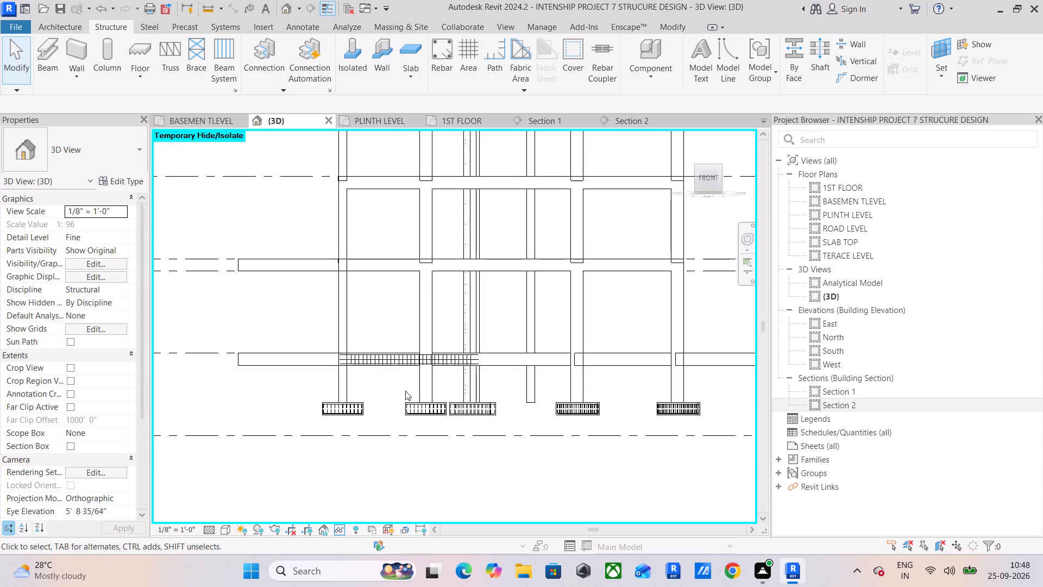
left_click(206, 528)
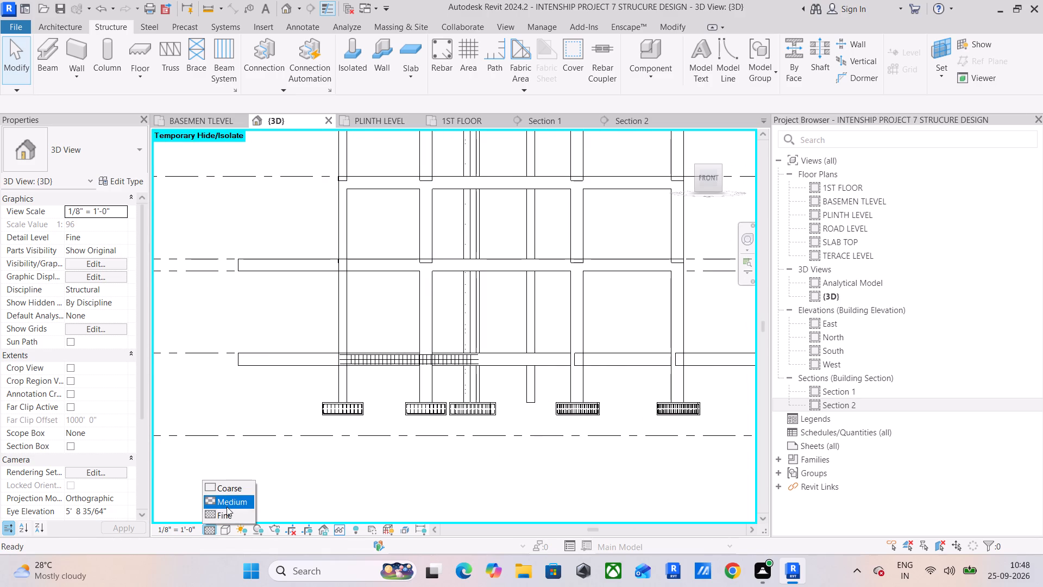
left_click(227, 513)
Examine the beam's reinforcement cage among the columns and footings from several angles in 3D.
middle_click_drag(267, 440, 291, 487, "shift")
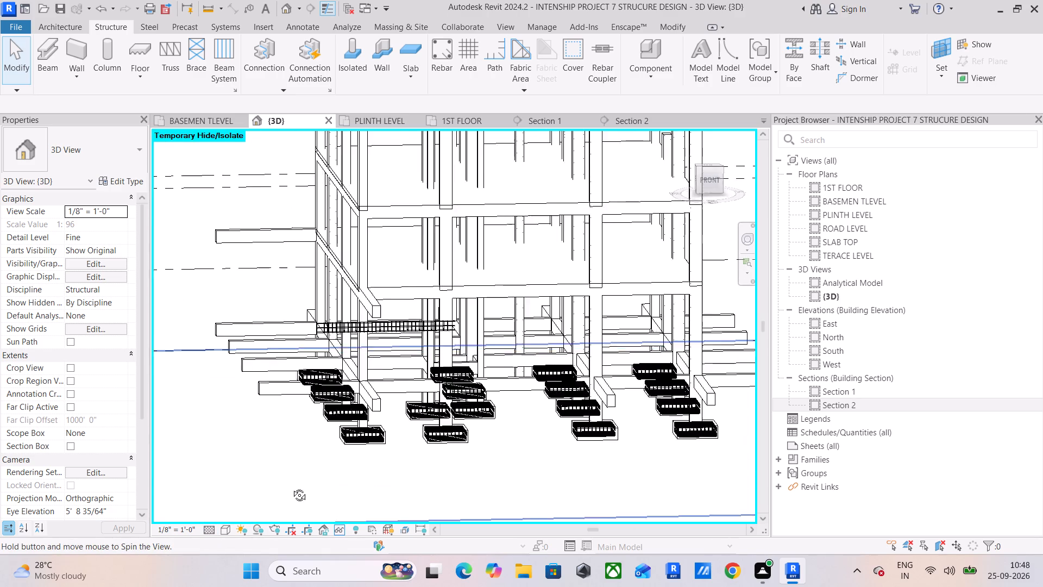
middle_click_drag(291, 487, 422, 482, "shift")
scroll(132, 410, "up", 5)
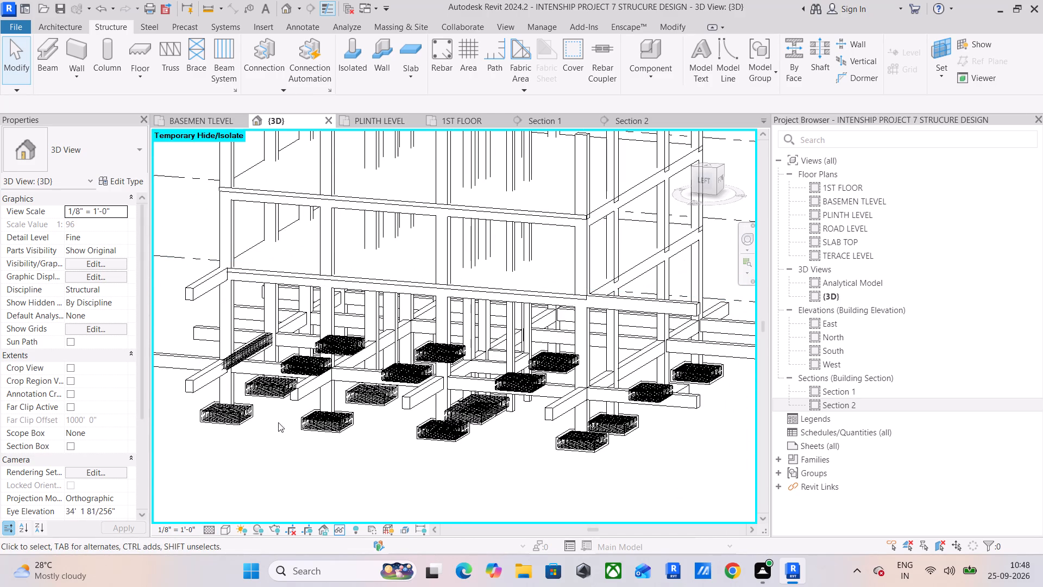
middle_click_drag(285, 408, 380, 427)
scroll(344, 384, "up", 4)
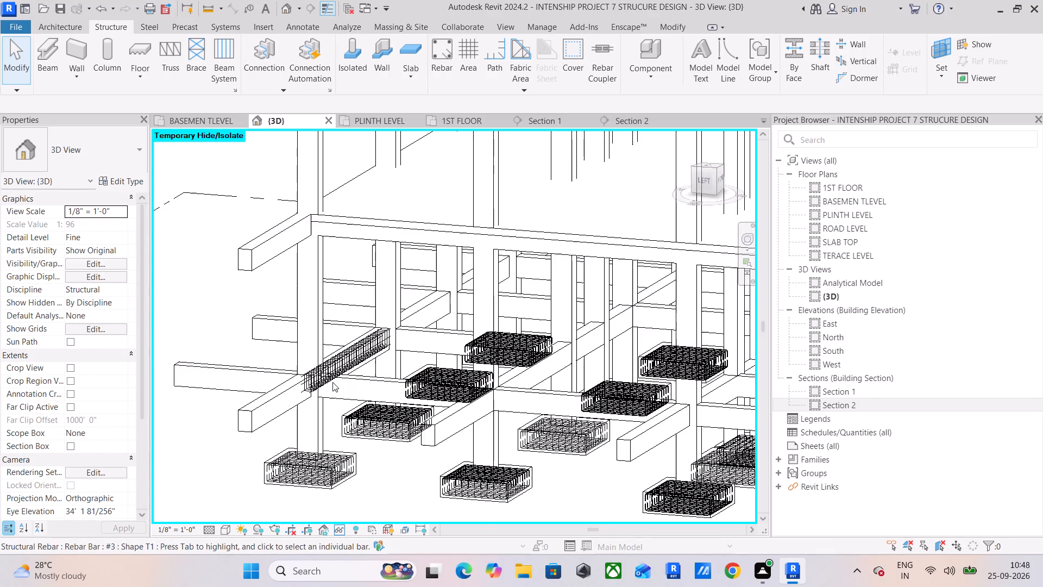
scroll(332, 382, "up", 6)
middle_click_drag(331, 406, 458, 411, "shift")
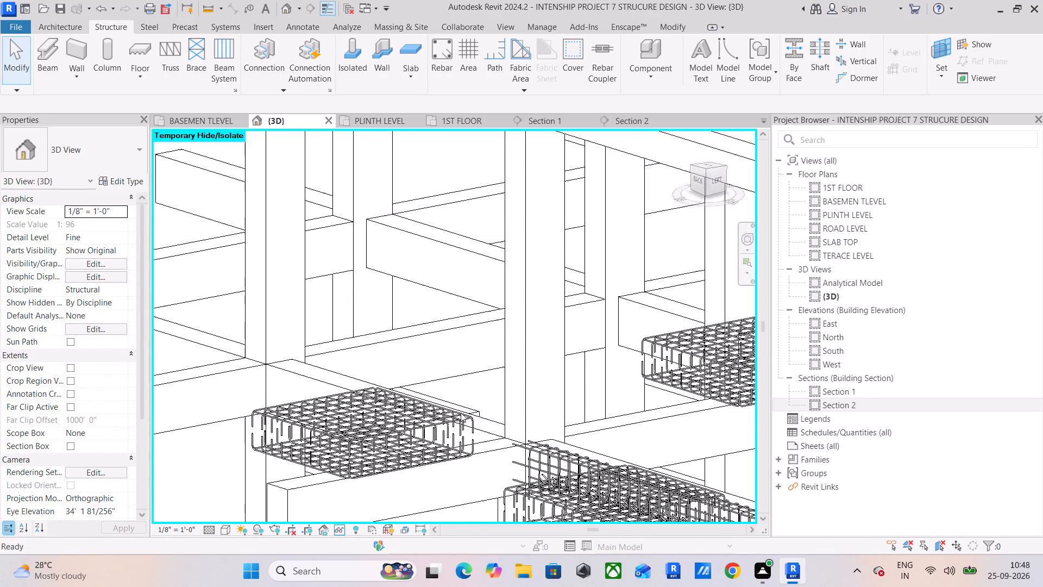
scroll(467, 421, "down", 4)
middle_click_drag(483, 434, 318, 316)
scroll(345, 374, "down", 3)
middle_click_drag(366, 386, 379, 388, "shift")
Set the 3D view's visual style to Shaded.
left_click(233, 529)
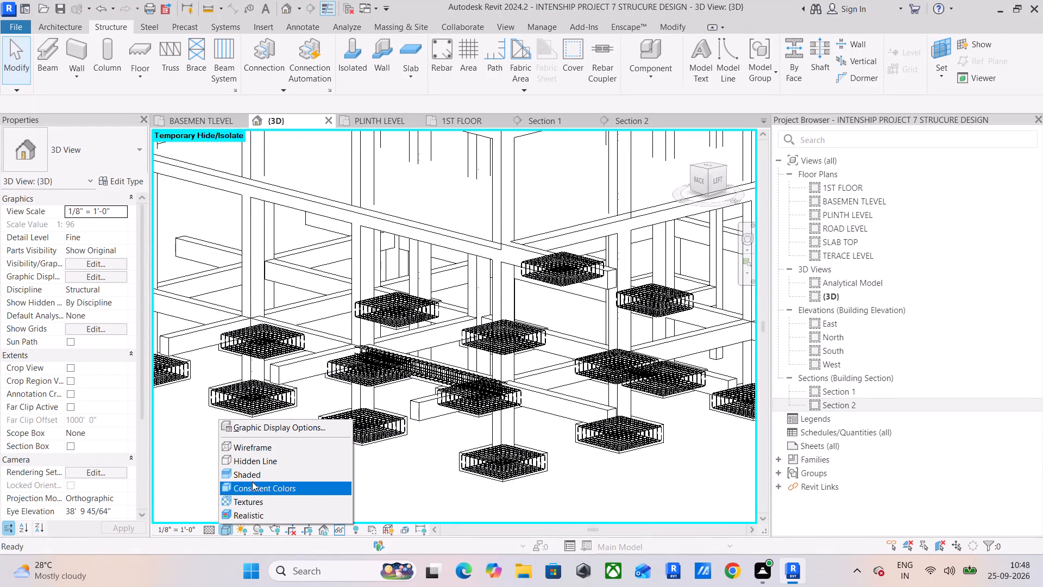
left_click(256, 472)
Examine the shaded beam reinforcement along its length and where the longitudinal bars meet the columns at both ends.
middle_click_drag(418, 477, 463, 483, "shift")
middle_click_drag(463, 483, 312, 422)
middle_click_drag(348, 426, 410, 422, "shift")
middle_click_drag(525, 444, 439, 467)
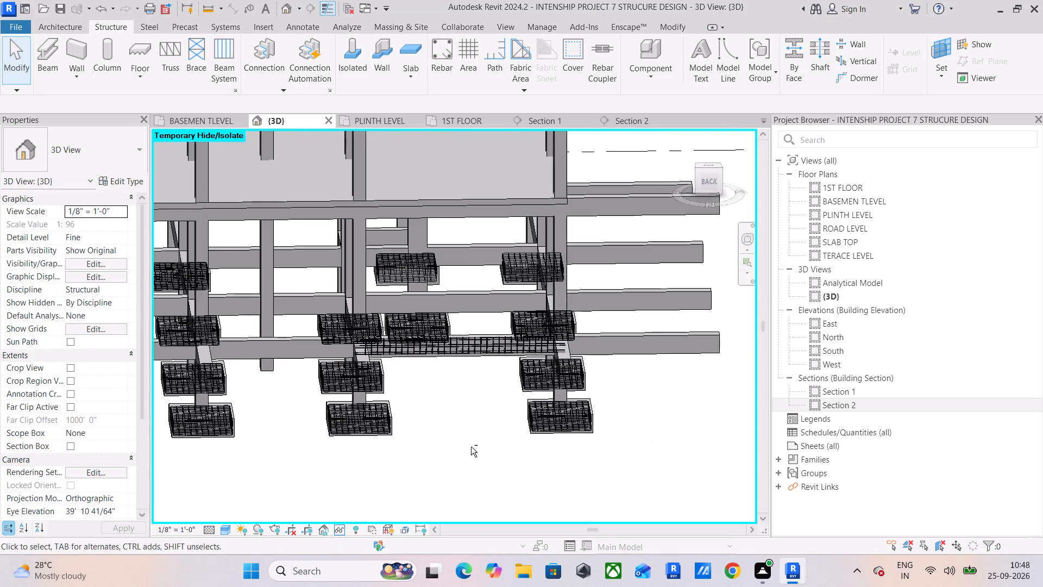
middle_click_drag(476, 442, 503, 401, "shift")
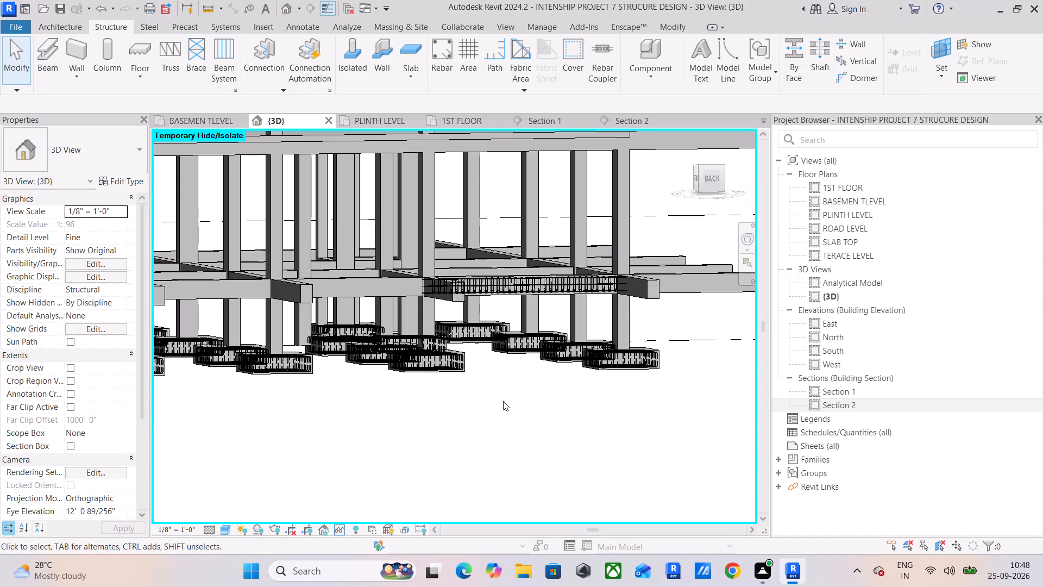
middle_click_drag(576, 461, 501, 475, "shift")
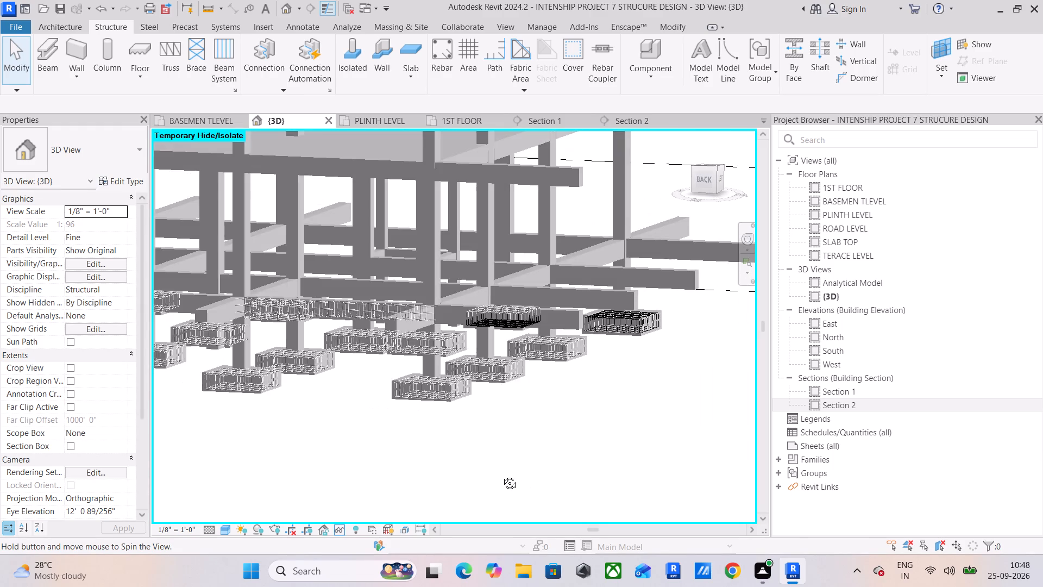
middle_click_drag(501, 475, 514, 478, "shift")
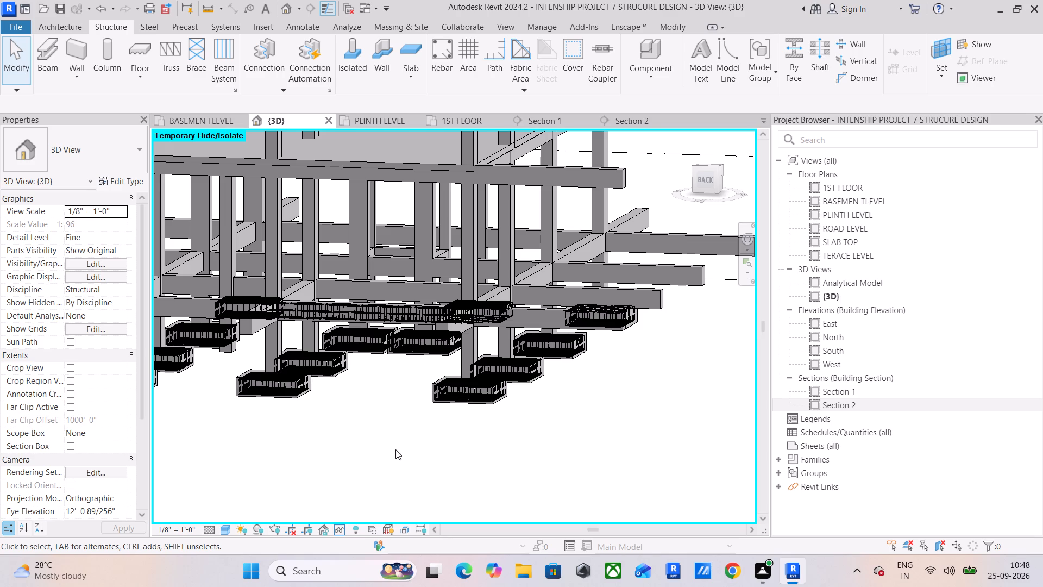
middle_click_drag(315, 423, 341, 427, "shift")
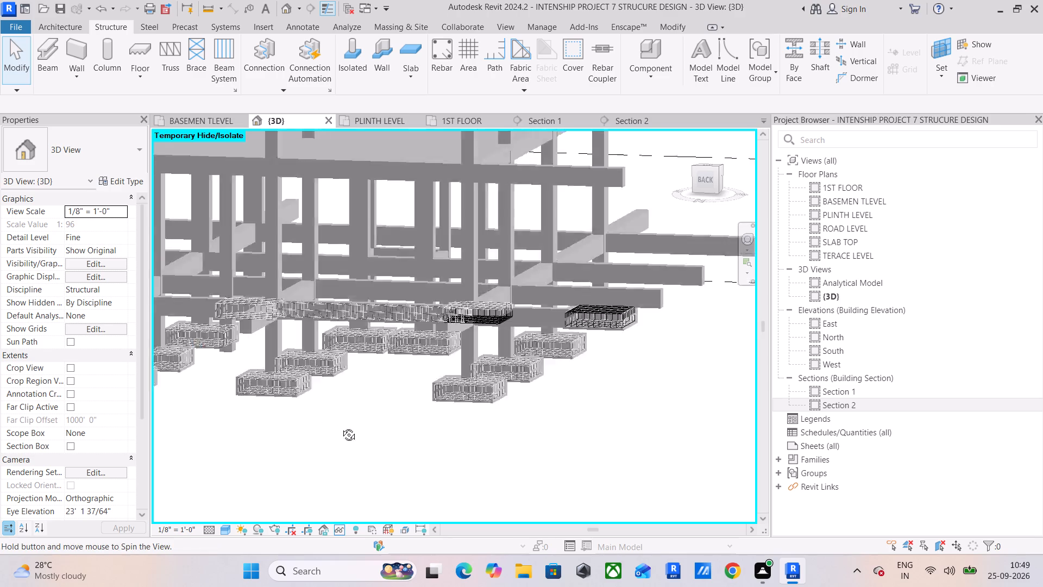
middle_click_drag(341, 427, 418, 433, "shift")
middle_click_drag(466, 414, 266, 455)
middle_click_drag(420, 407, 343, 416, "shift")
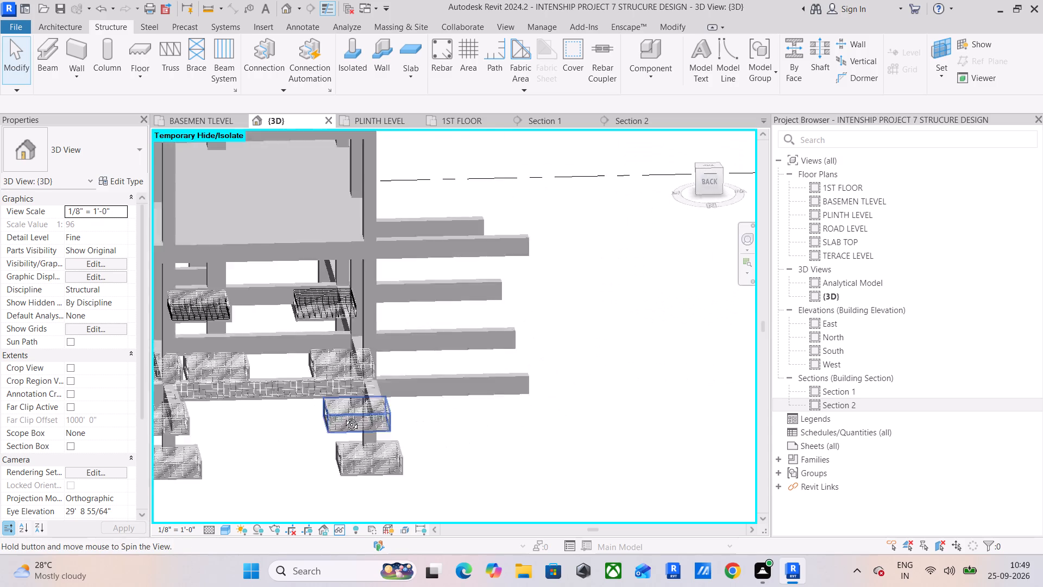
middle_click_drag(343, 416, 343, 416, "shift")
middle_click_drag(348, 432, 529, 377)
scroll(344, 321, "up", 3)
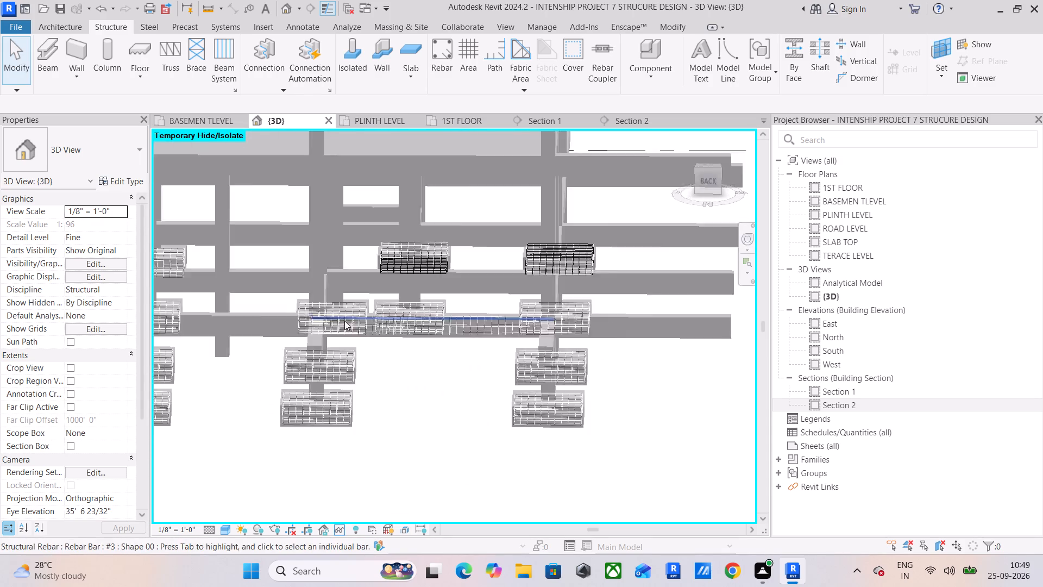
scroll(344, 321, "up", 2)
middle_click_drag(376, 401, 325, 422, "shift")
middle_click_drag(332, 419, 406, 362)
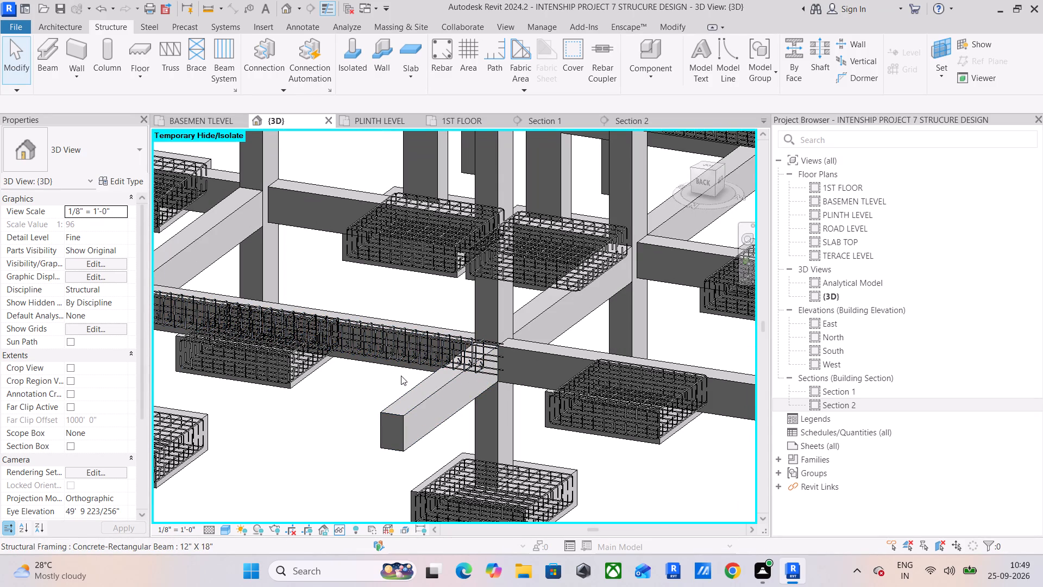
middle_click_drag(401, 376, 668, 415)
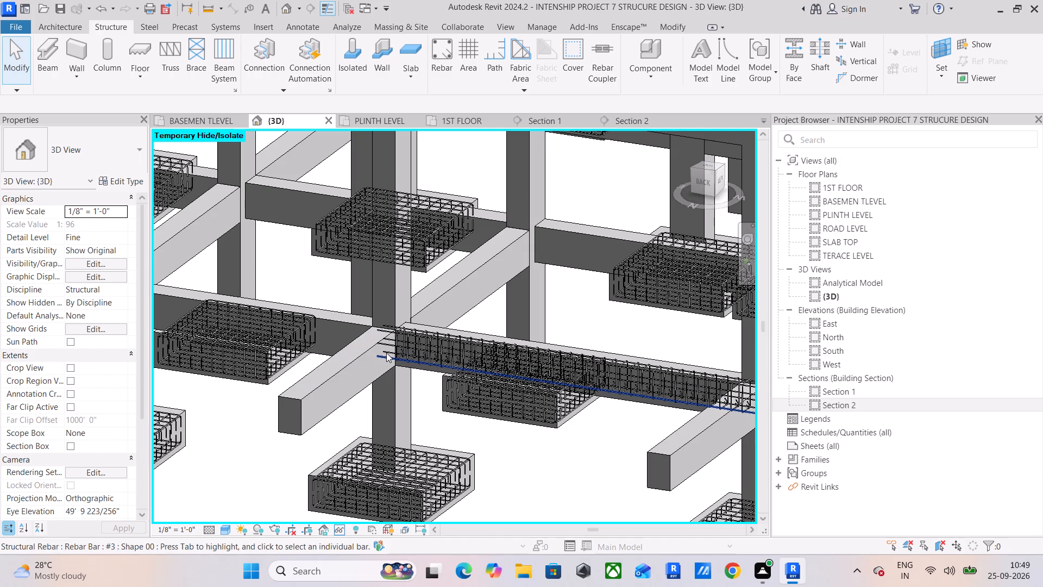
Select the lowest longitudinal bar at the beam's end and review its dimensions and other properties.
left_click(386, 353)
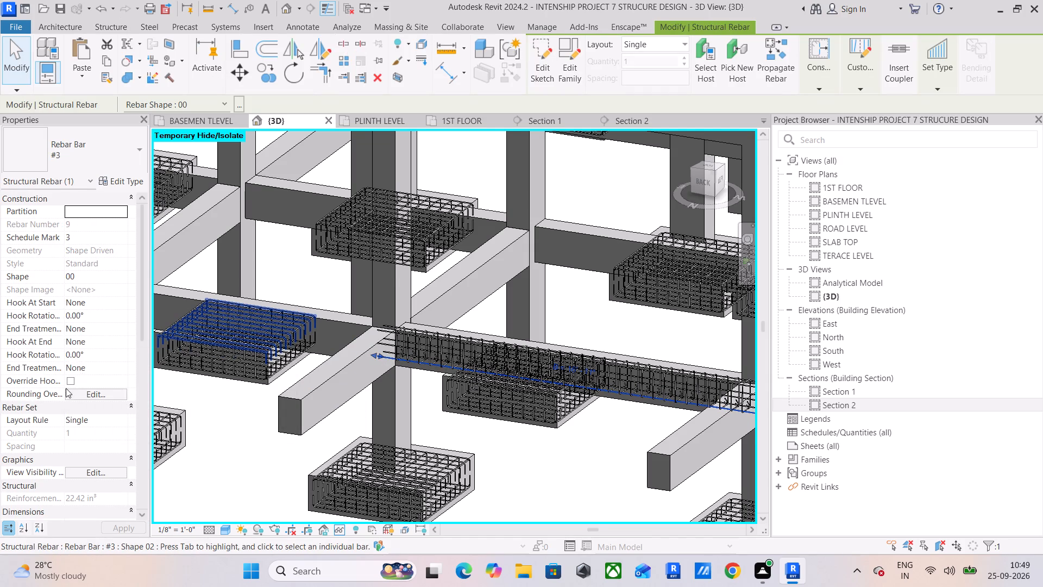
scroll(63, 390, "down", 9)
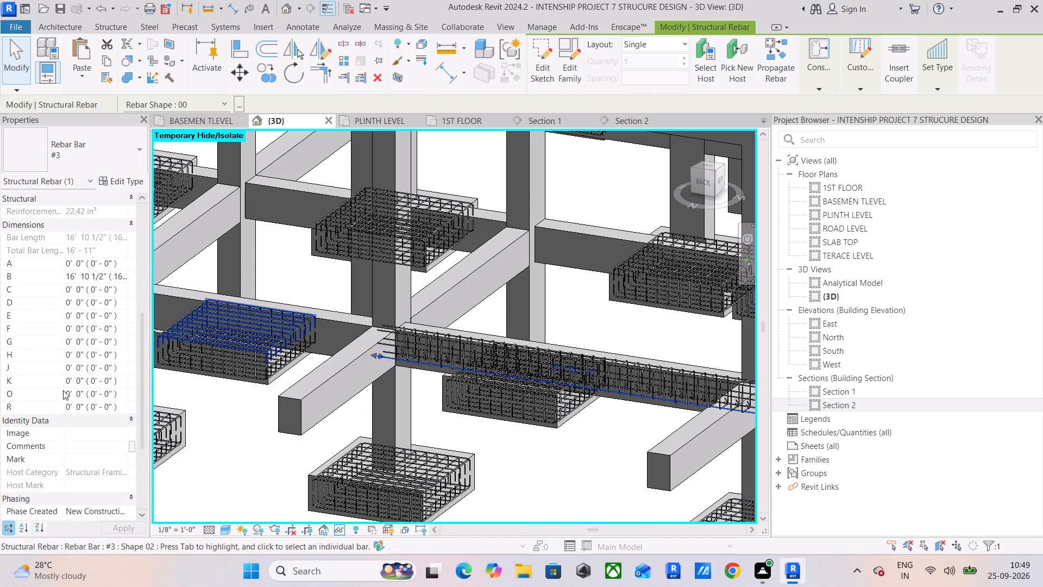
scroll(63, 390, "down", 3)
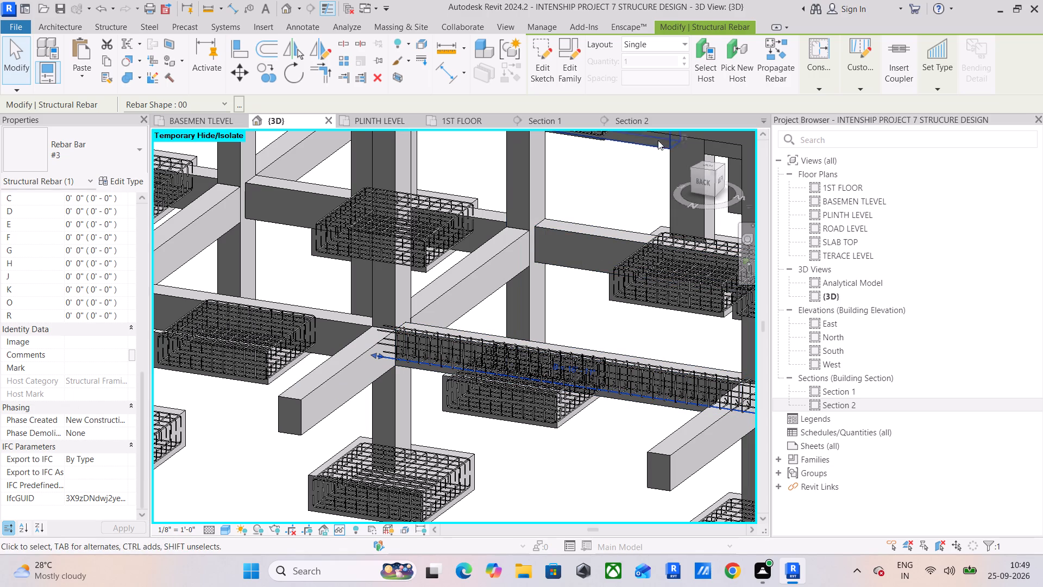
In the basement-level plan, move the Section 1 line up to just below the uppermost horizontal beam line.
left_click(627, 124)
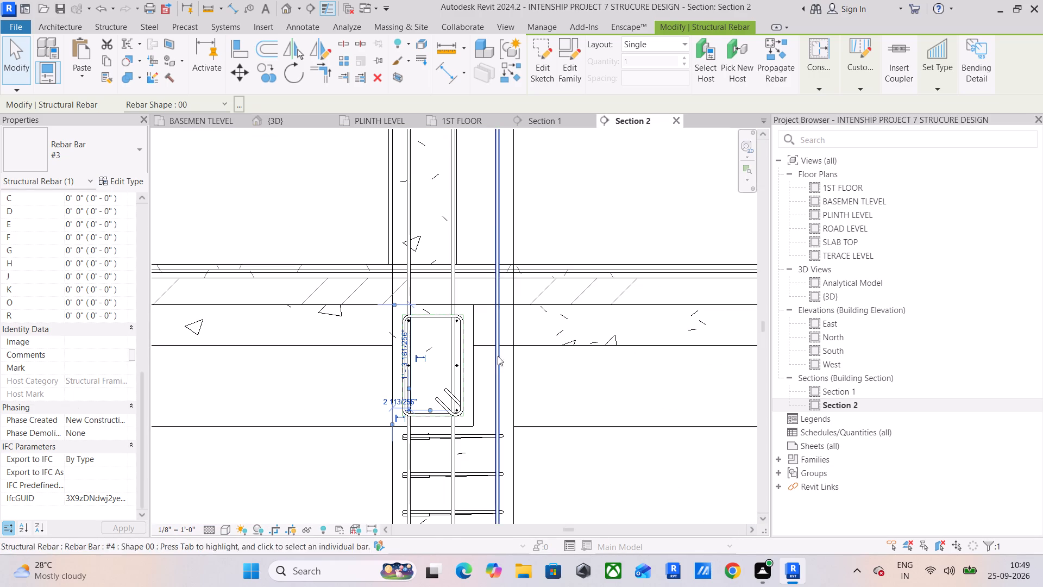
left_click(554, 124)
scroll(445, 334, "down", 6)
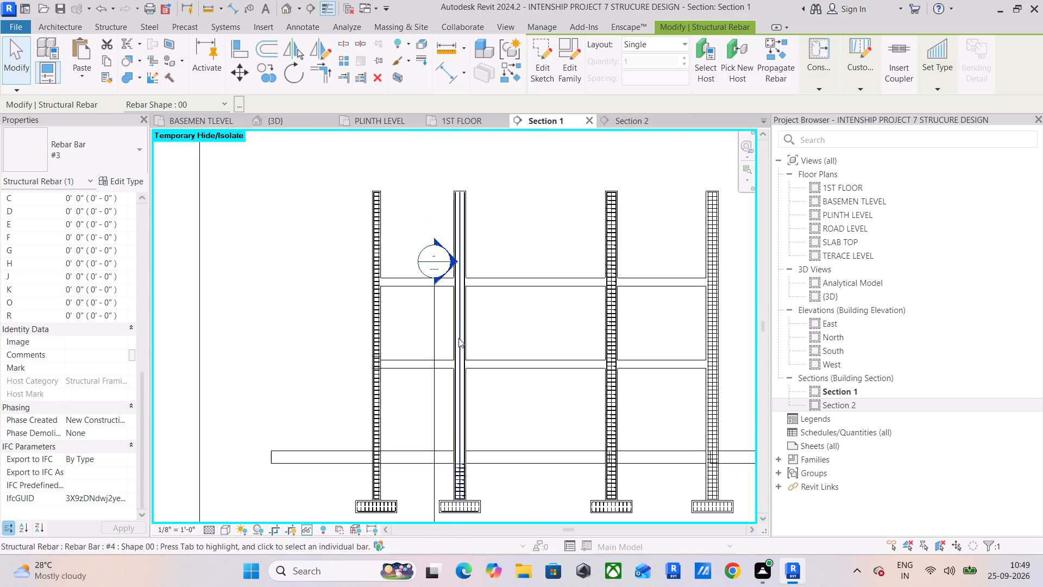
middle_click_drag(458, 338, 521, 196)
middle_click_drag(629, 339, 260, 350)
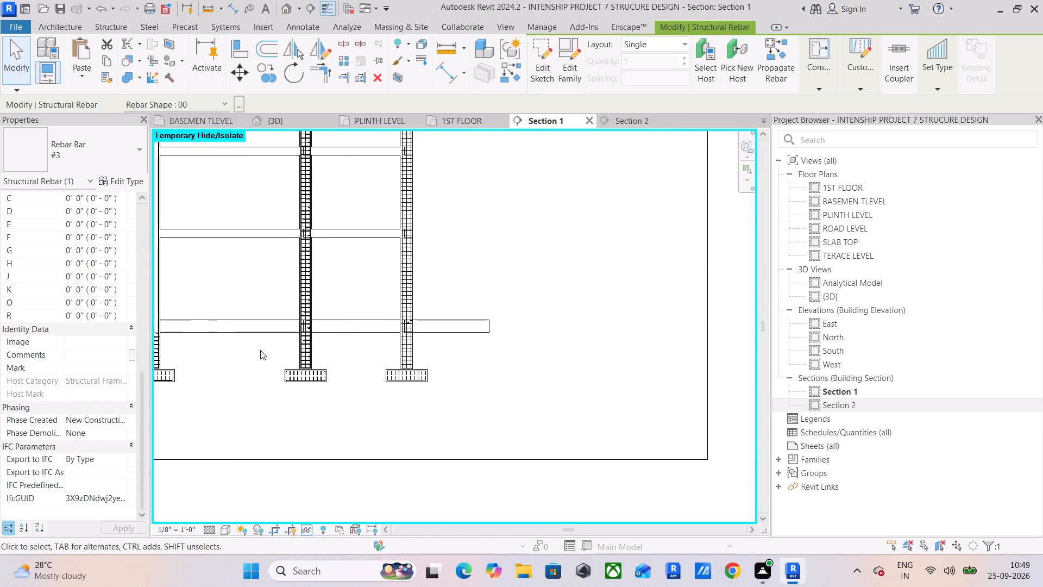
middle_click_drag(344, 367, 539, 390)
scroll(309, 345, "down", 4)
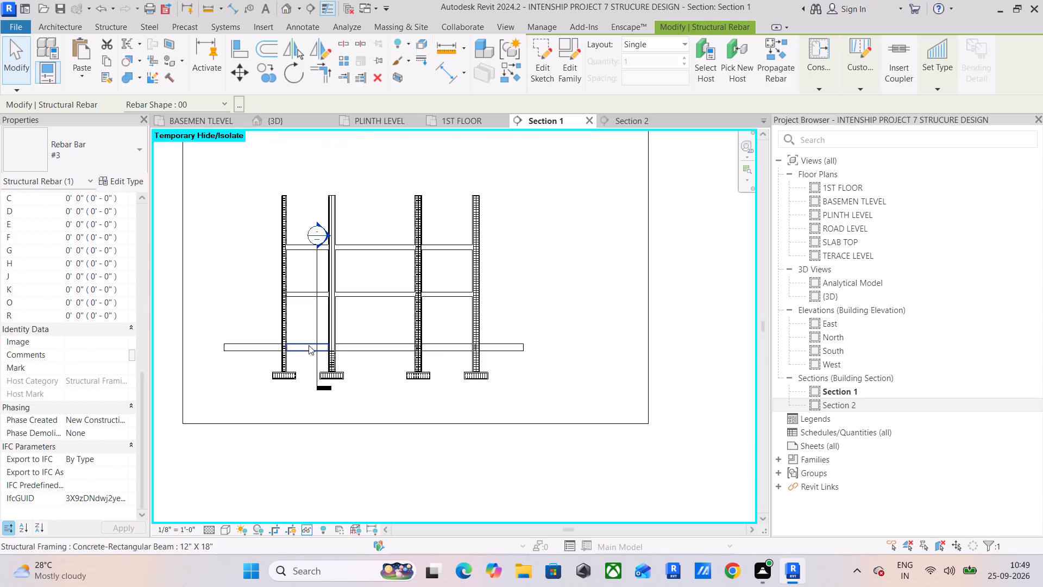
left_click(213, 117)
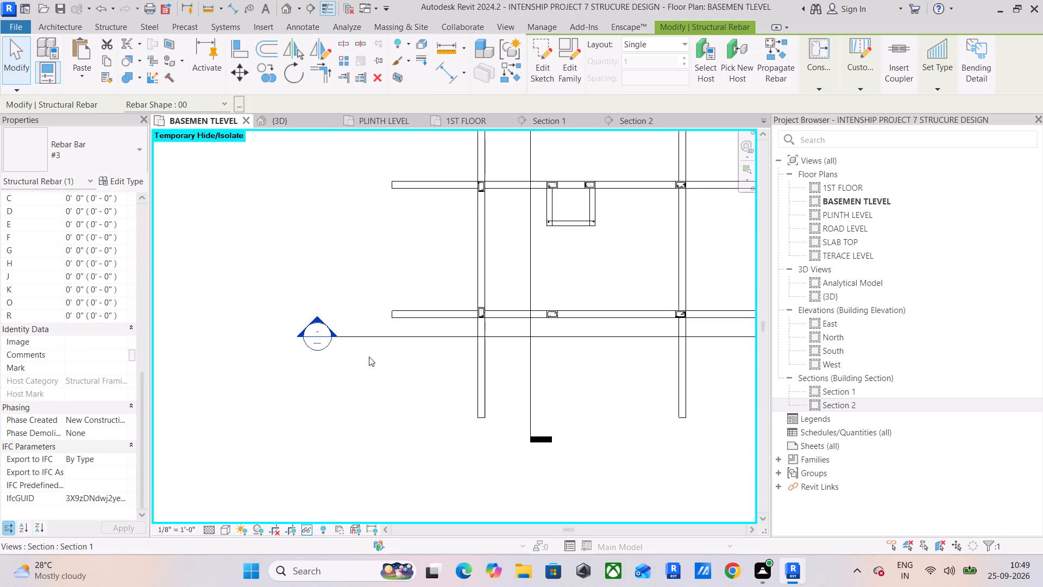
scroll(467, 340, "down", 9)
middle_click_drag(498, 354, 474, 421)
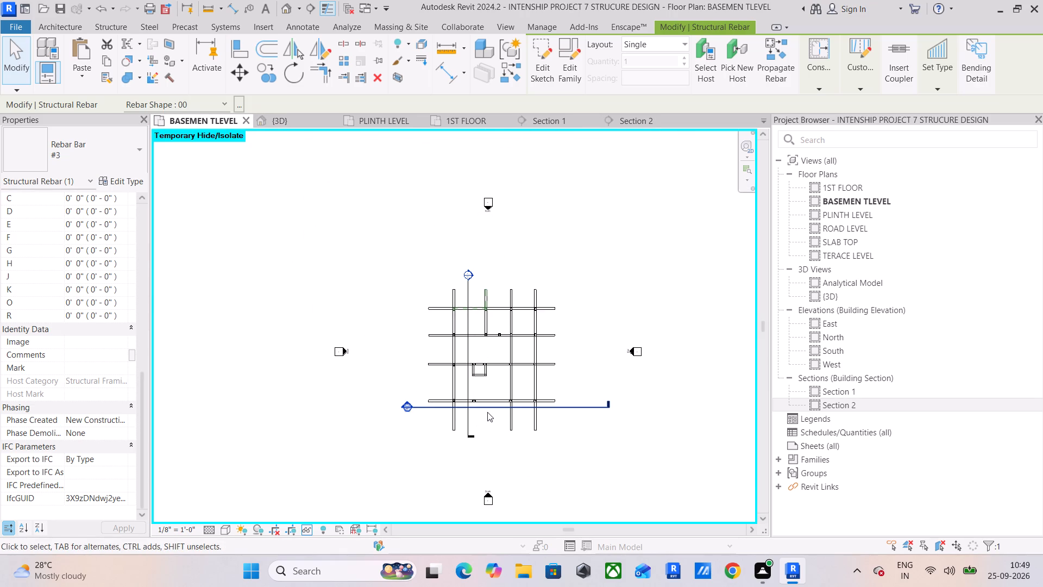
left_click(491, 409)
left_click_drag(488, 409, 495, 329)
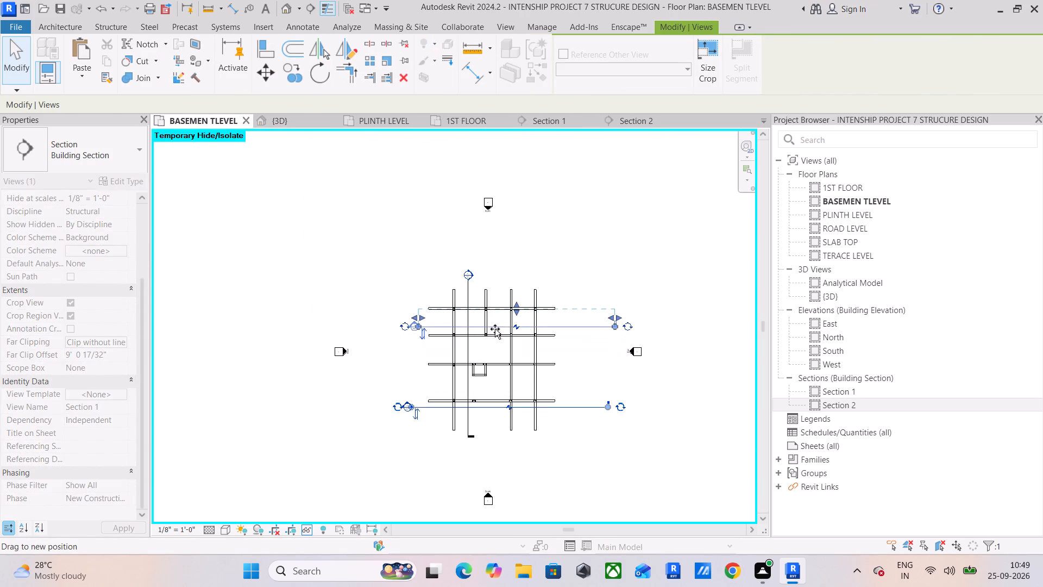
left_click_drag(495, 329, 494, 317)
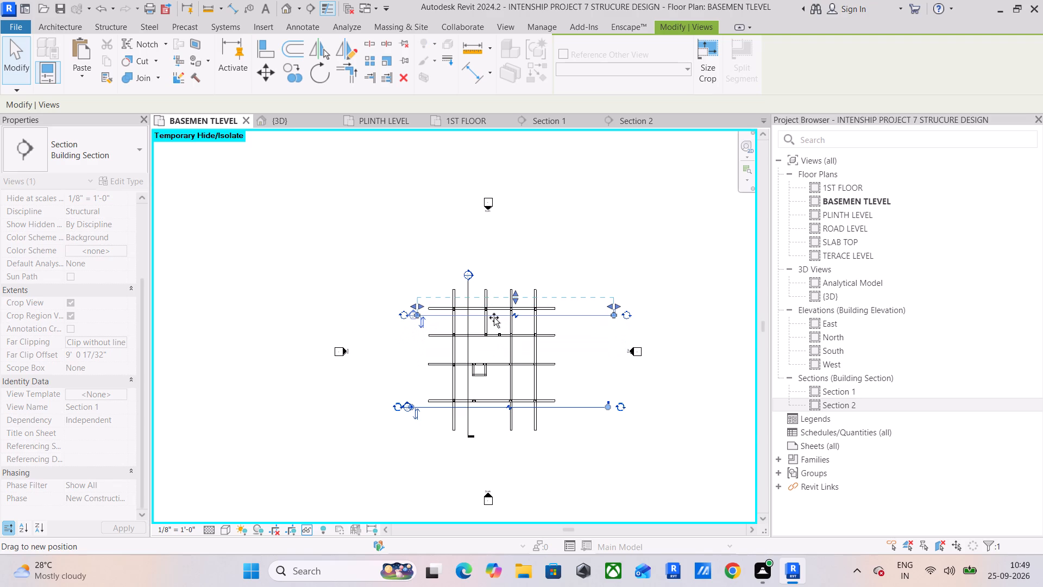
left_click_drag(494, 317, 495, 320)
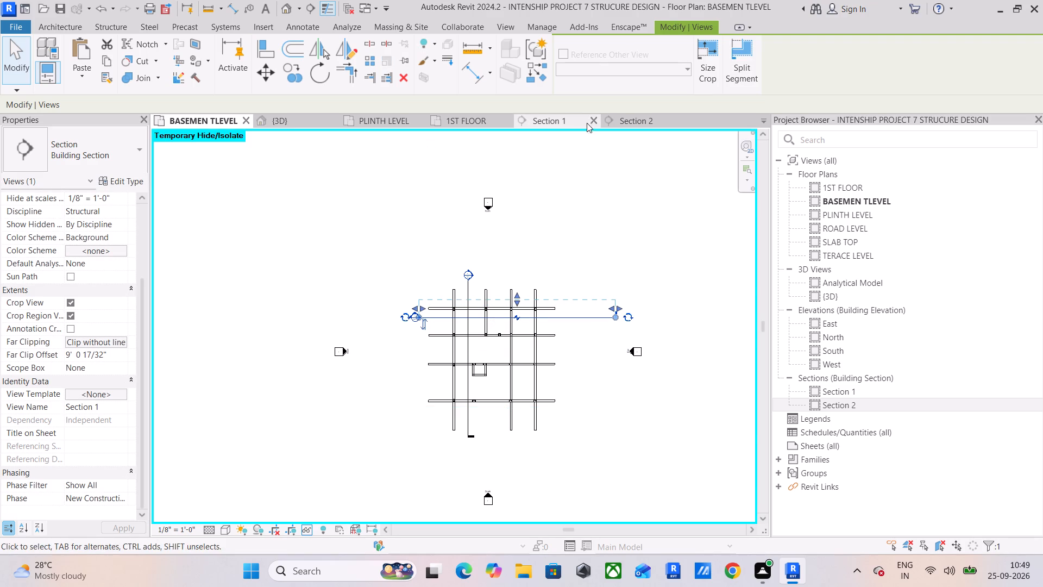
In Section 1, select the lowest longitudinal bar at the beam-column joint and review its #3 type properties and hook lengths.
left_click(558, 123)
scroll(227, 363, "up", 5)
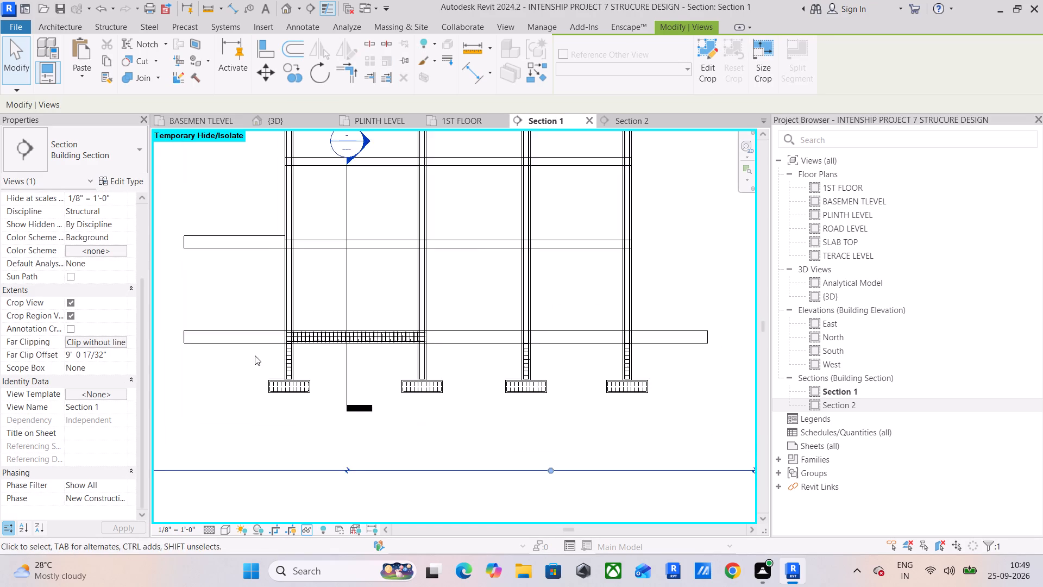
scroll(255, 355, "up", 5)
middle_click_drag(299, 349, 367, 433)
scroll(351, 406, "up", 11)
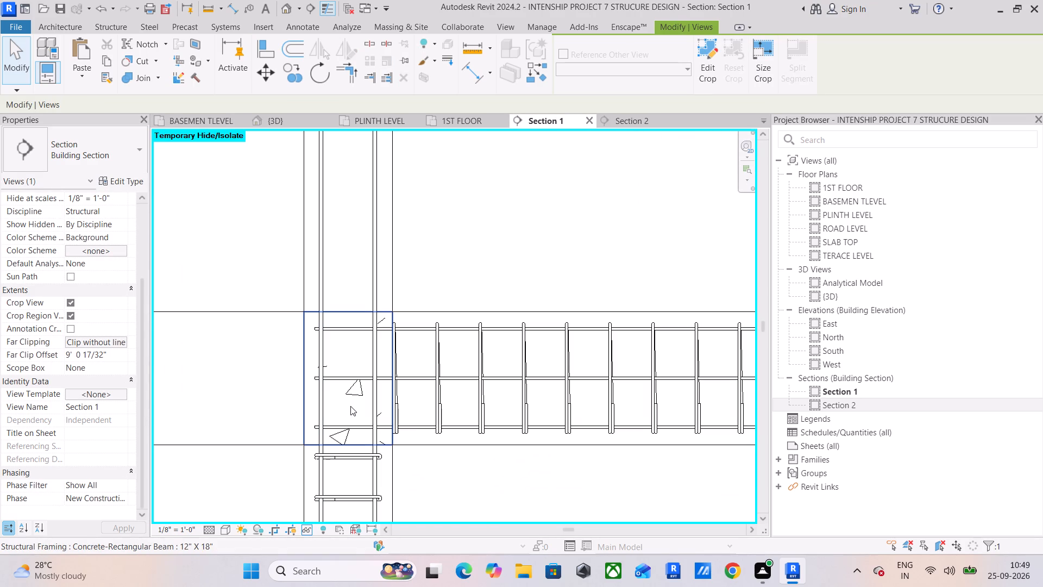
left_click(357, 421)
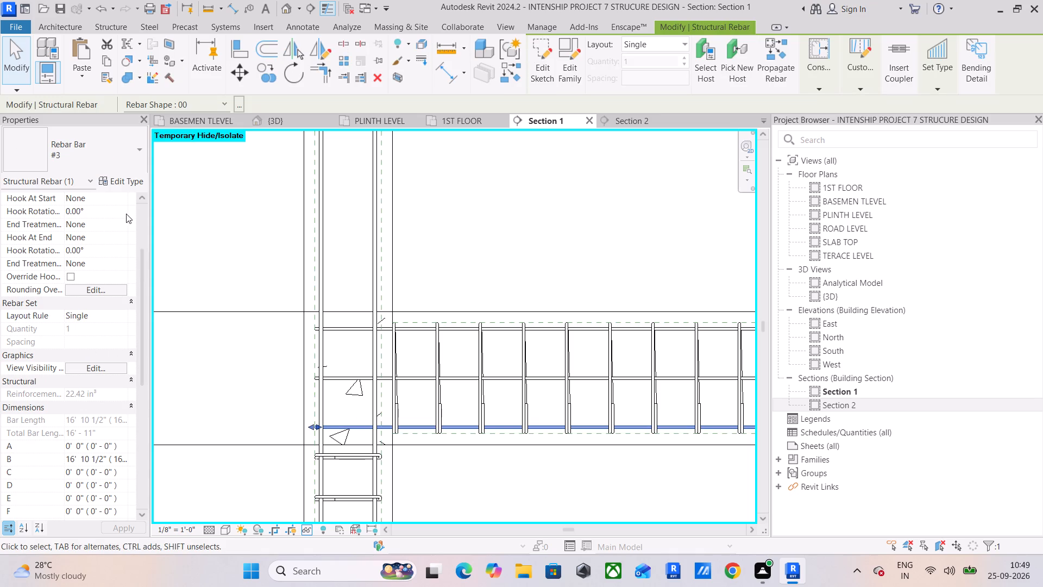
left_click(130, 183)
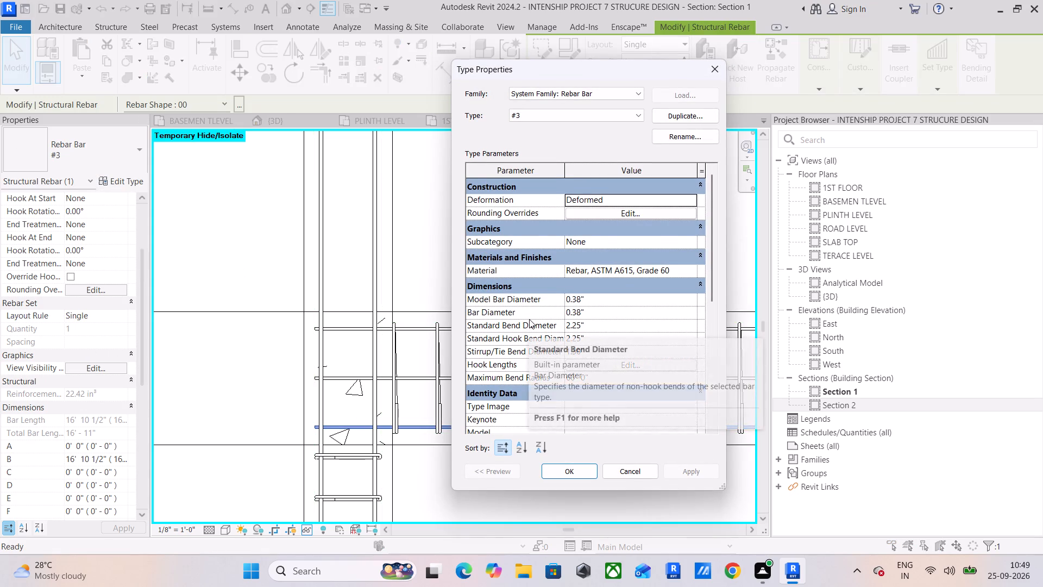
scroll(529, 319, "down", 3)
scroll(529, 319, "up", 2)
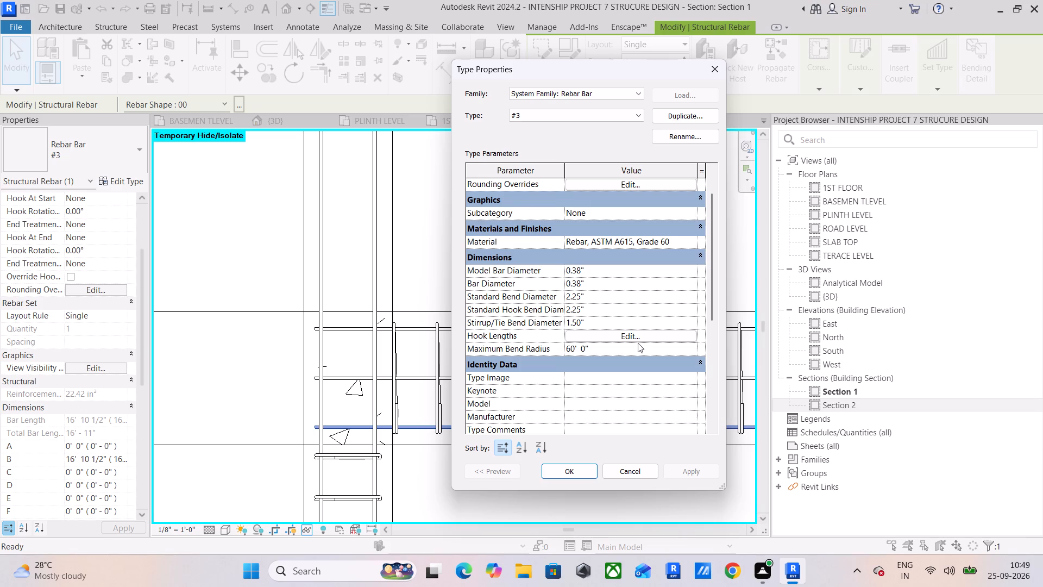
left_click(639, 336)
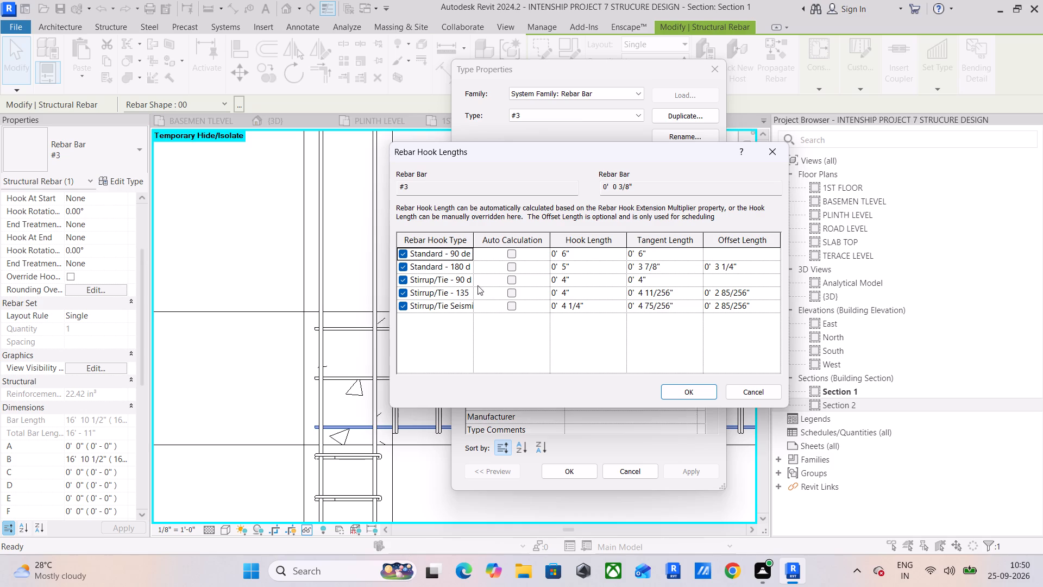
left_click(672, 395)
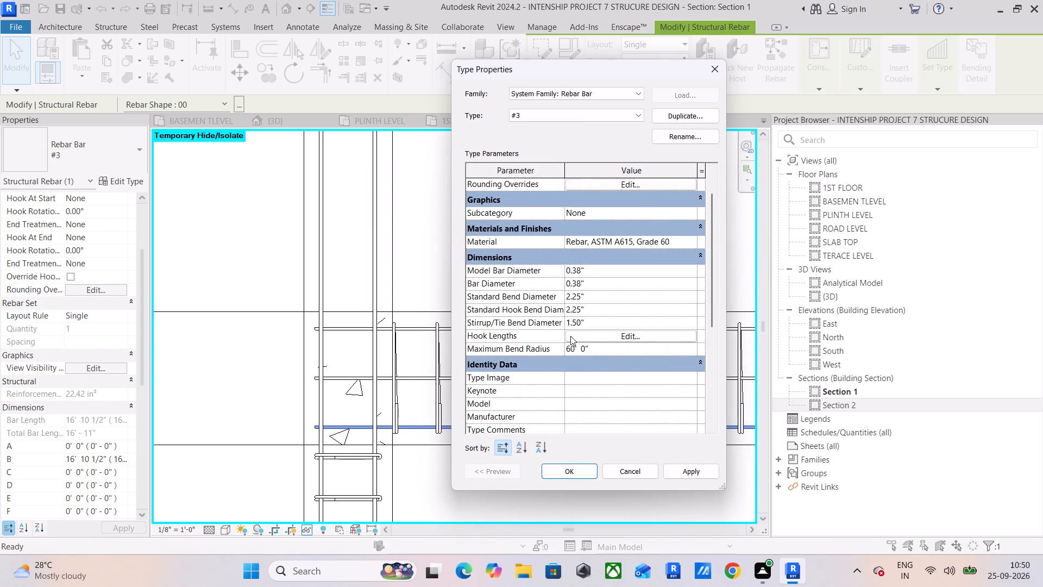
scroll(570, 336, "down", 10)
scroll(570, 336, "up", 9)
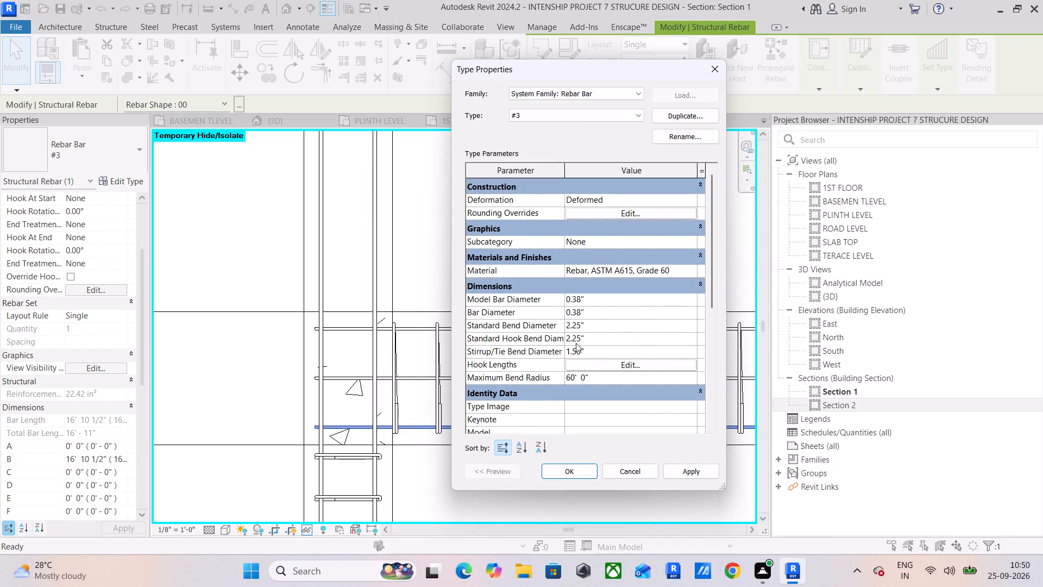
left_click(555, 471)
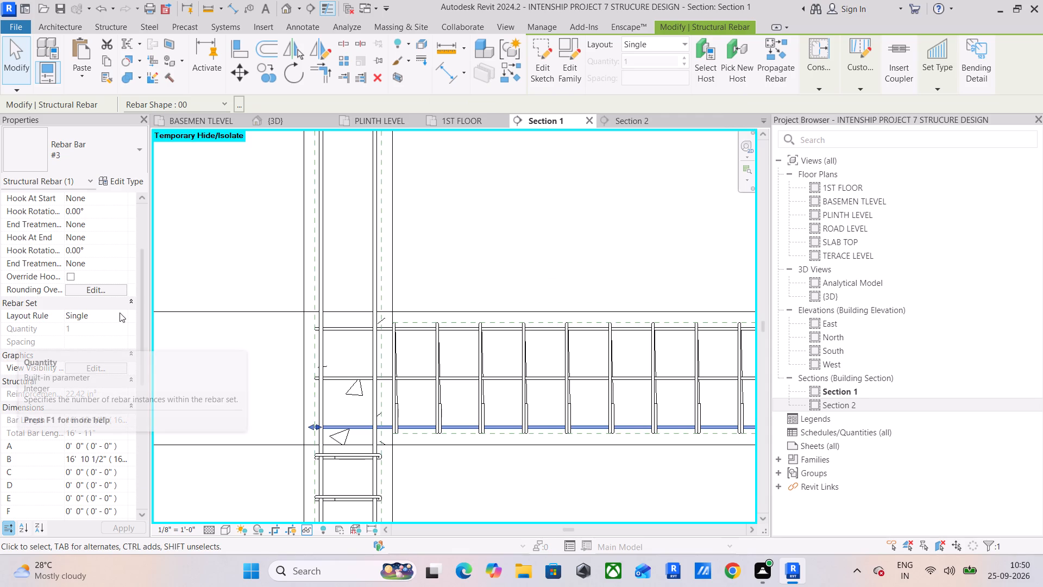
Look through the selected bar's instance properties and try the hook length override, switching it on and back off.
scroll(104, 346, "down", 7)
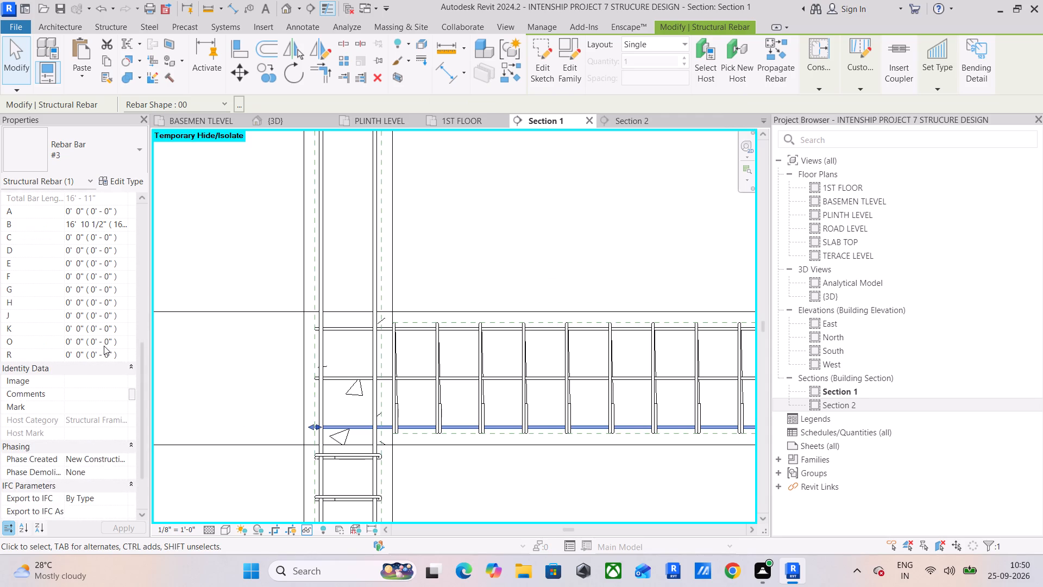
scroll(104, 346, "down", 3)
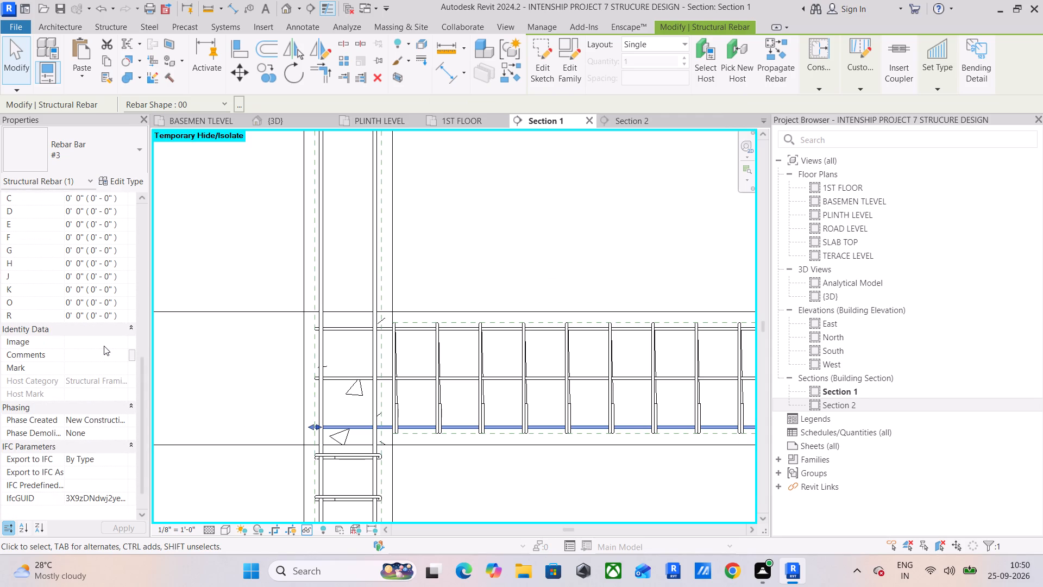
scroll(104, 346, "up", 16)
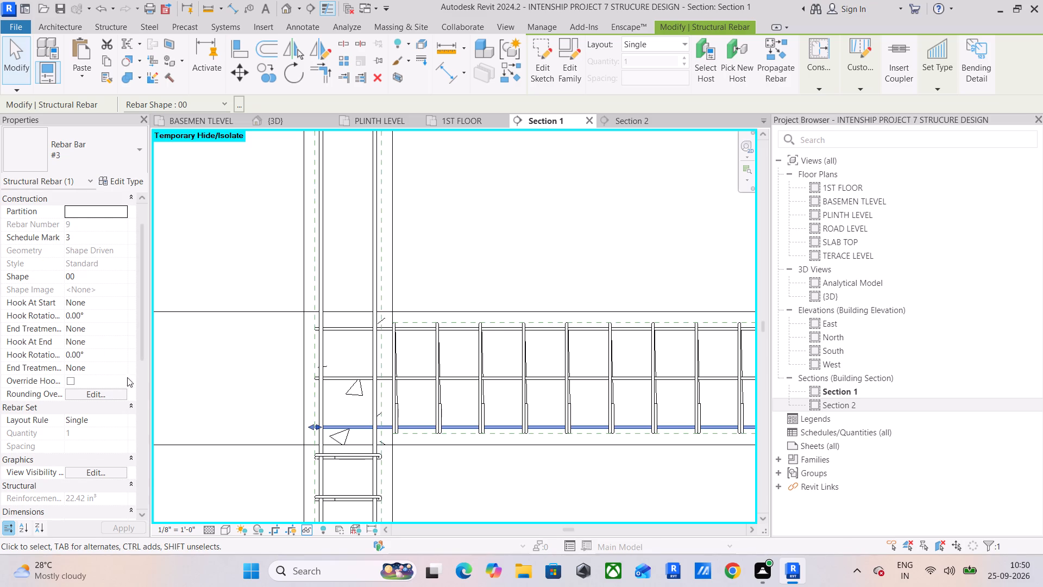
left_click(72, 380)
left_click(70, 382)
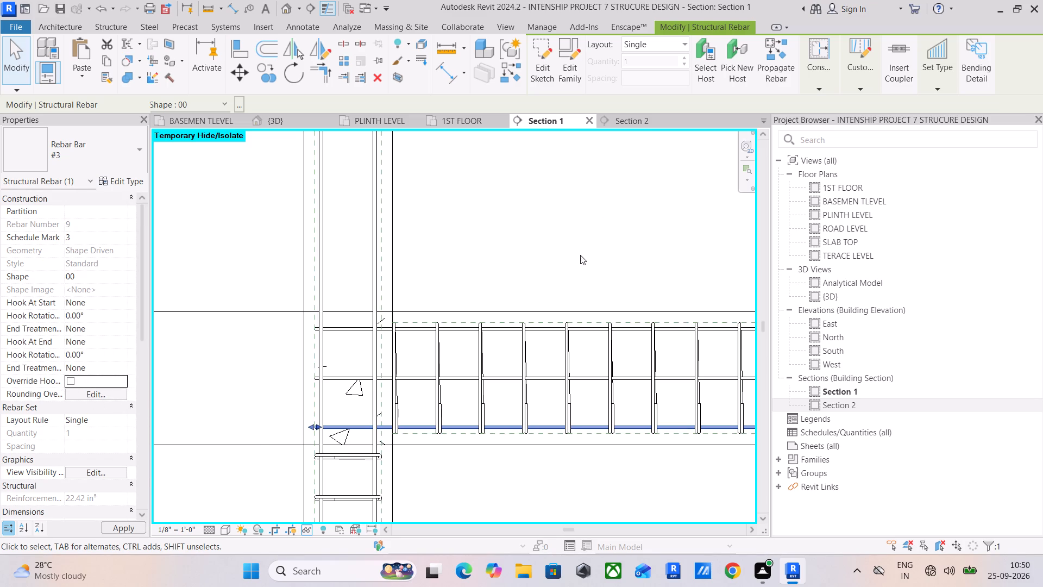
Select the beam that hosts the bar, and clear the selection.
left_click(713, 71)
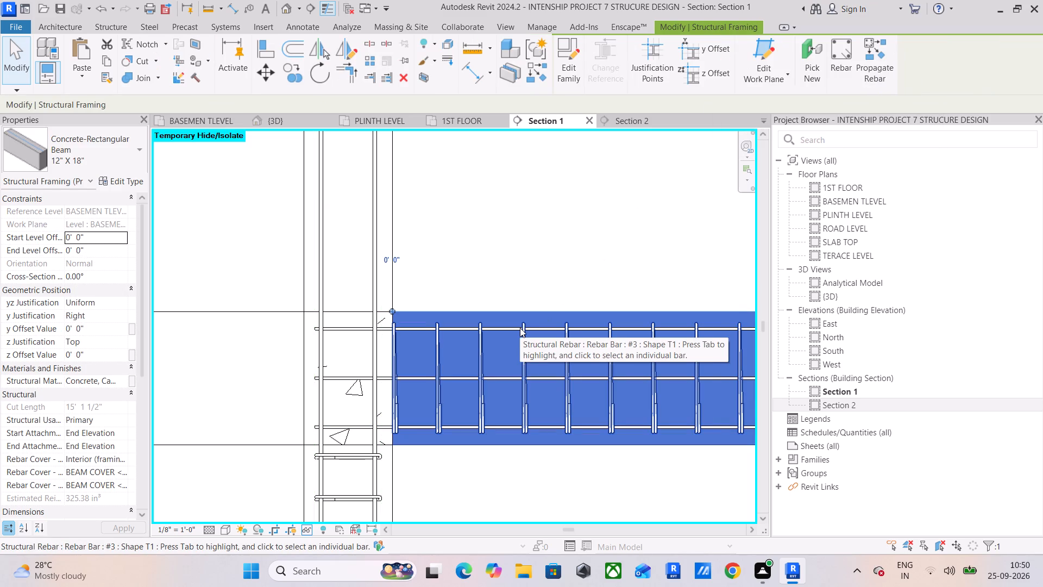
left_click(556, 236)
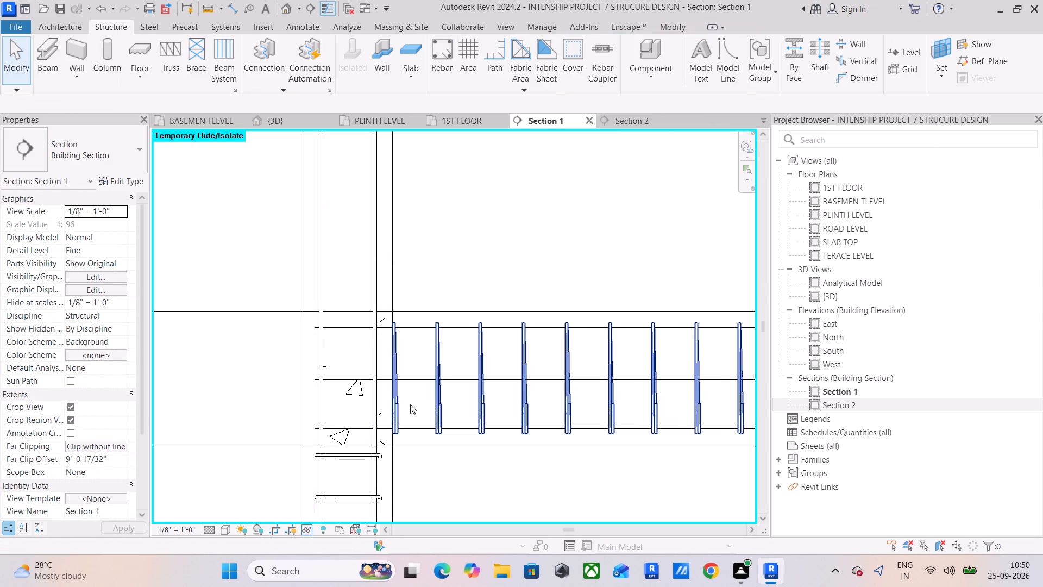
Reselect the beam's lowest longitudinal bar and enable its hook length override.
left_click(336, 428)
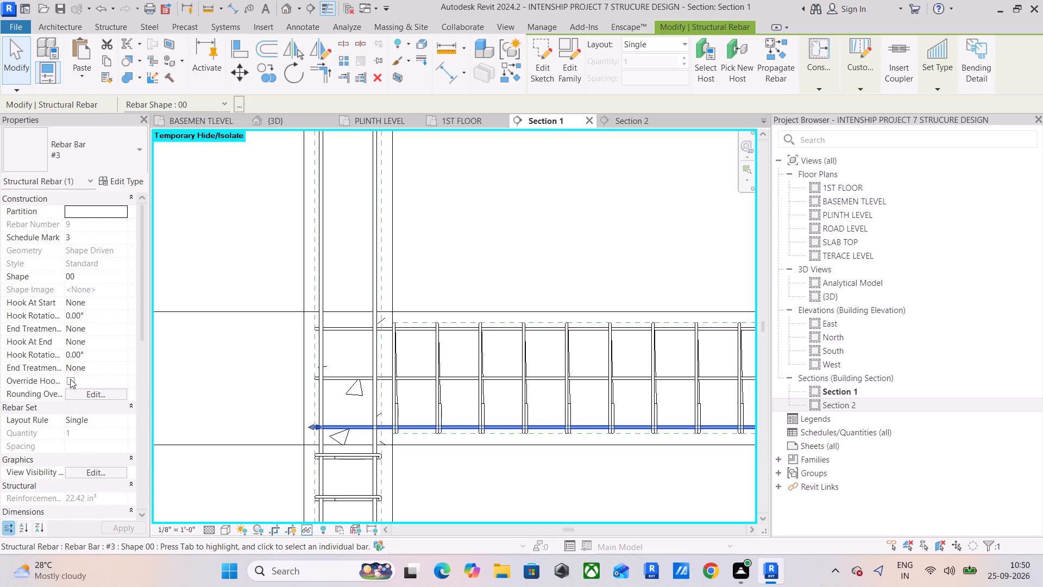
left_click(70, 379)
Review the #3 bar type's hook lengths, including the Standard 180-degree hook, and accept the type properties.
scroll(288, 425, "down", 5)
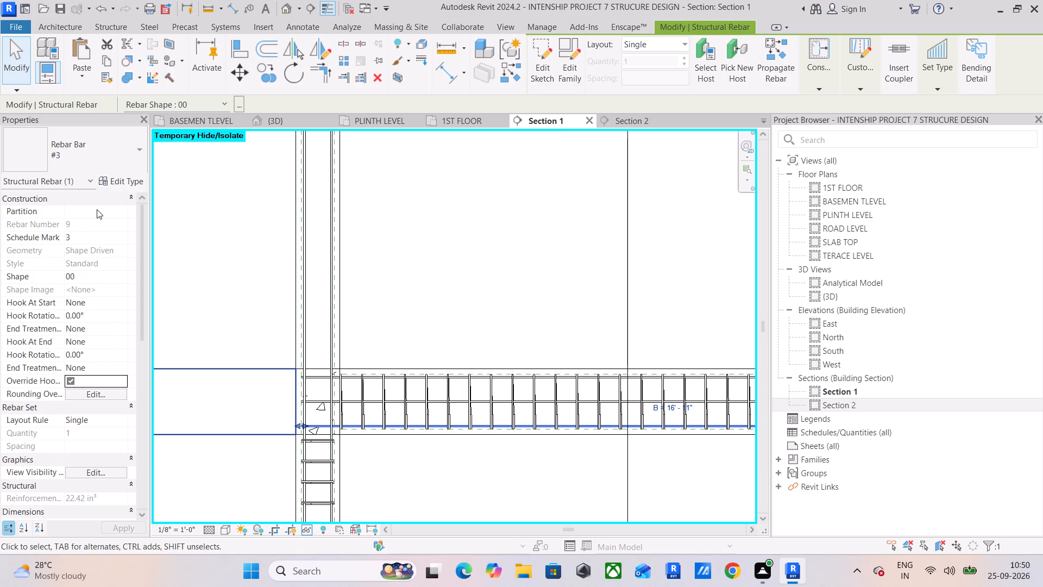
left_click(118, 179)
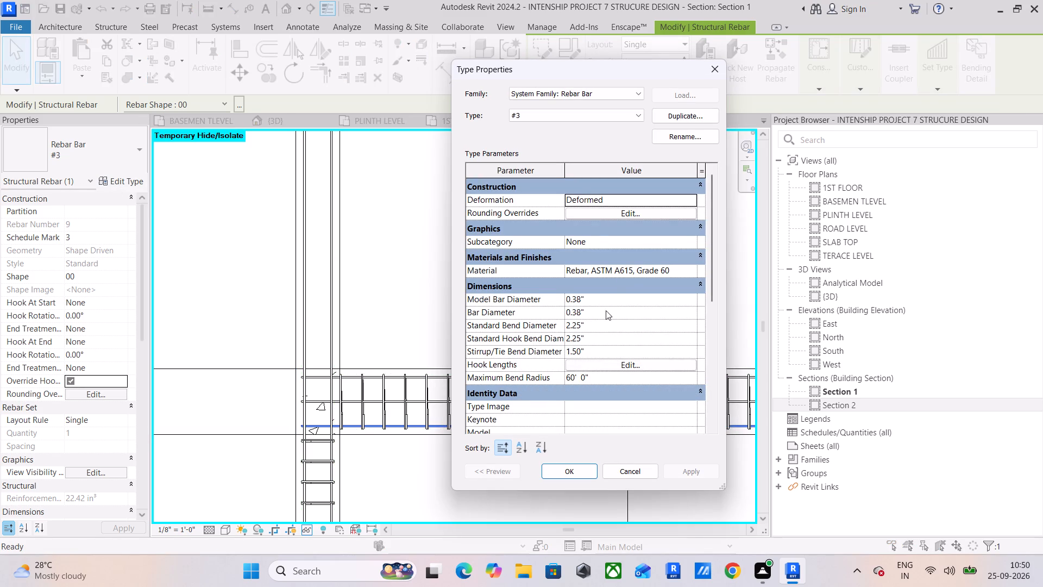
left_click(628, 364)
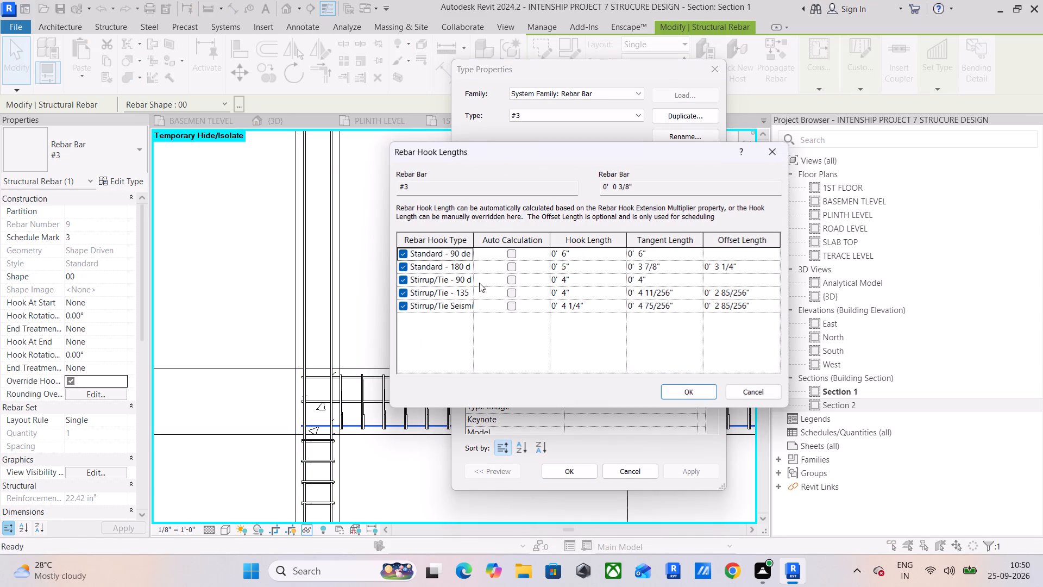
scroll(442, 278, "up", 3)
left_click(470, 267)
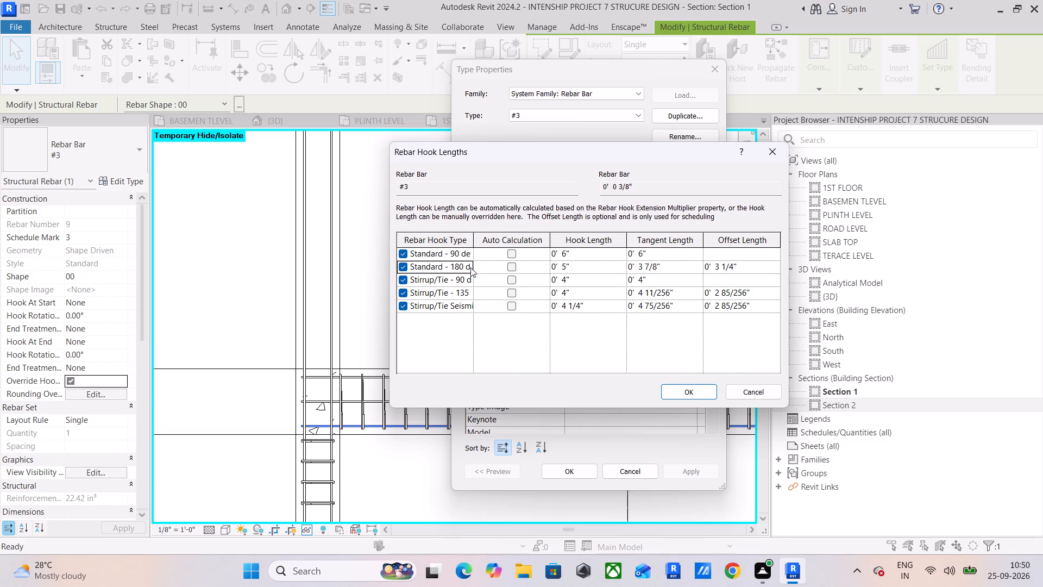
left_click(461, 266)
left_click(680, 389)
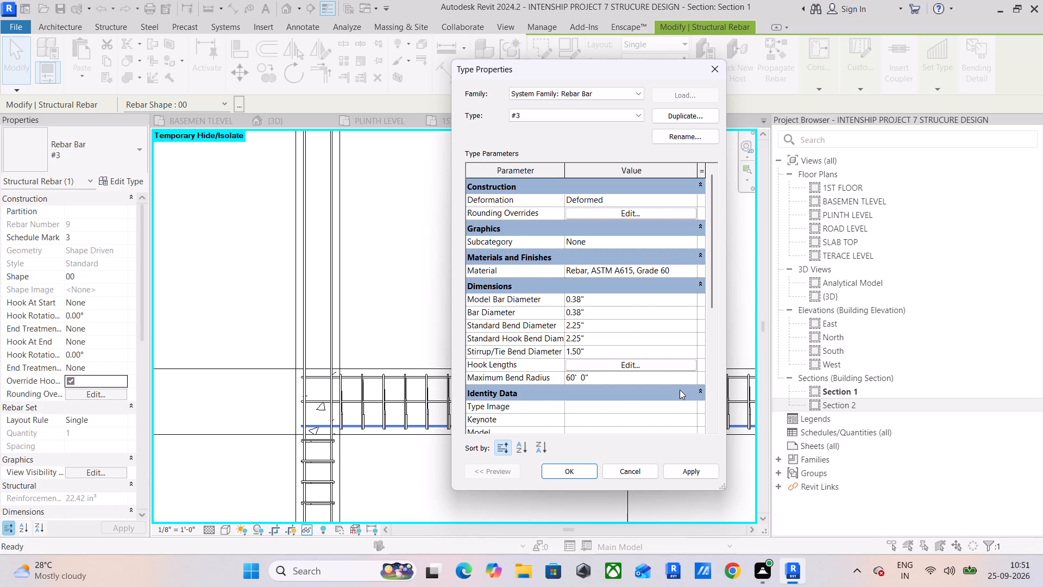
scroll(615, 364, "up", 3)
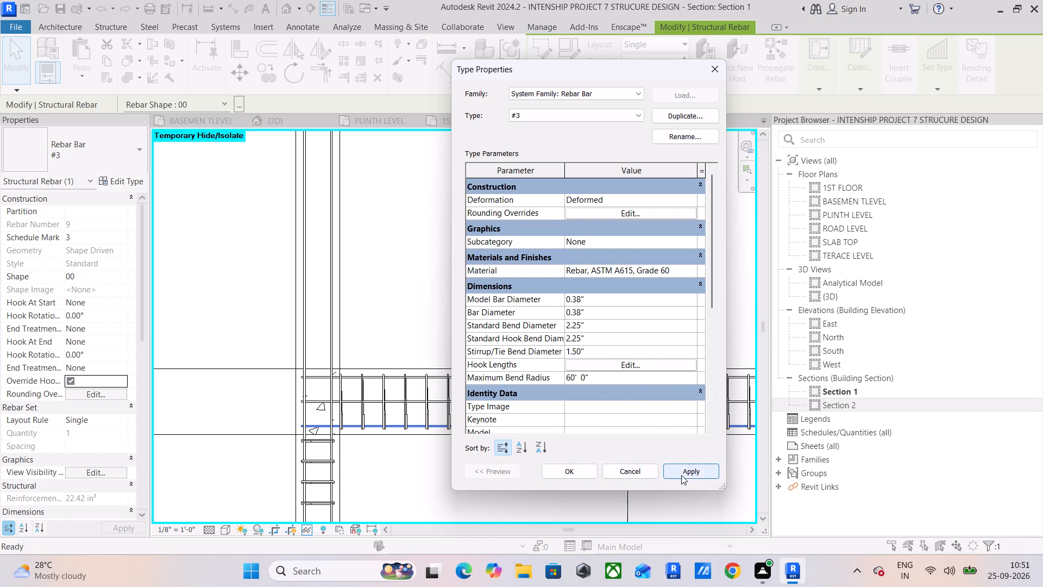
left_click(681, 475)
left_click(566, 466)
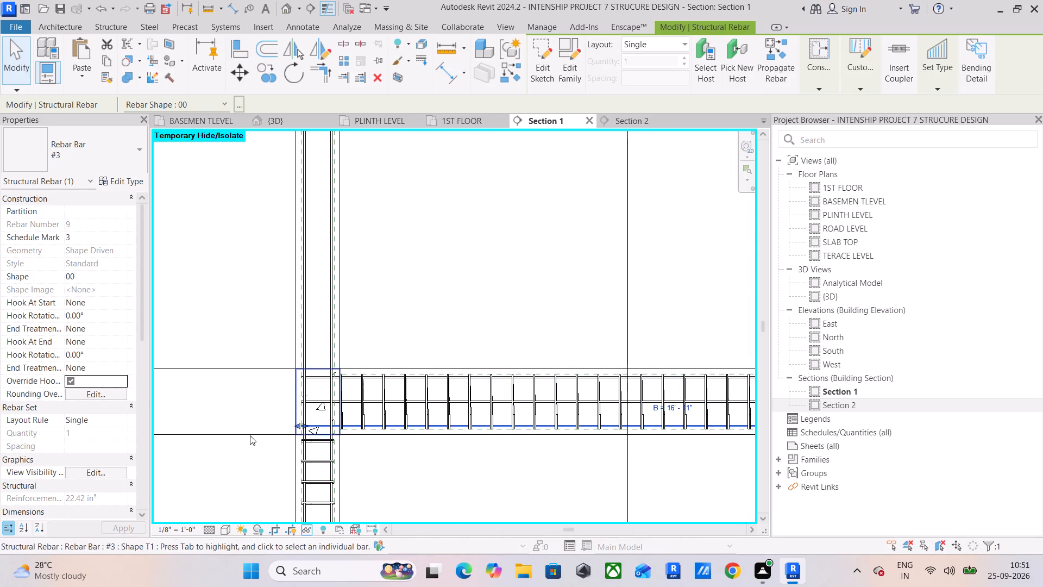
Turn off the hook length override on the beam's selected lowest longitudinal bar.
scroll(250, 435, "up", 5)
scroll(340, 417, "up", 9)
scroll(368, 438, "down", 5)
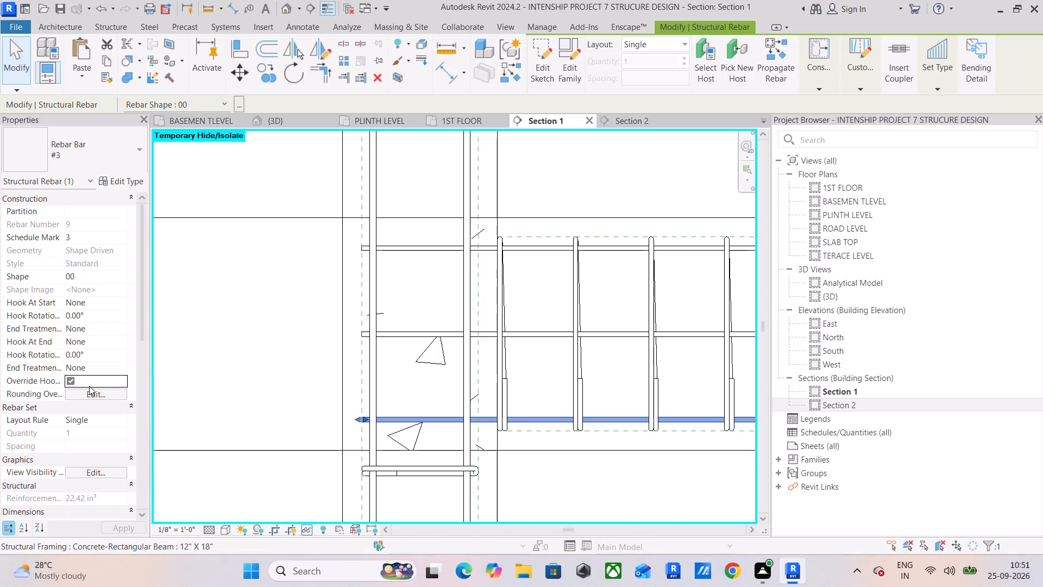
left_click(71, 381)
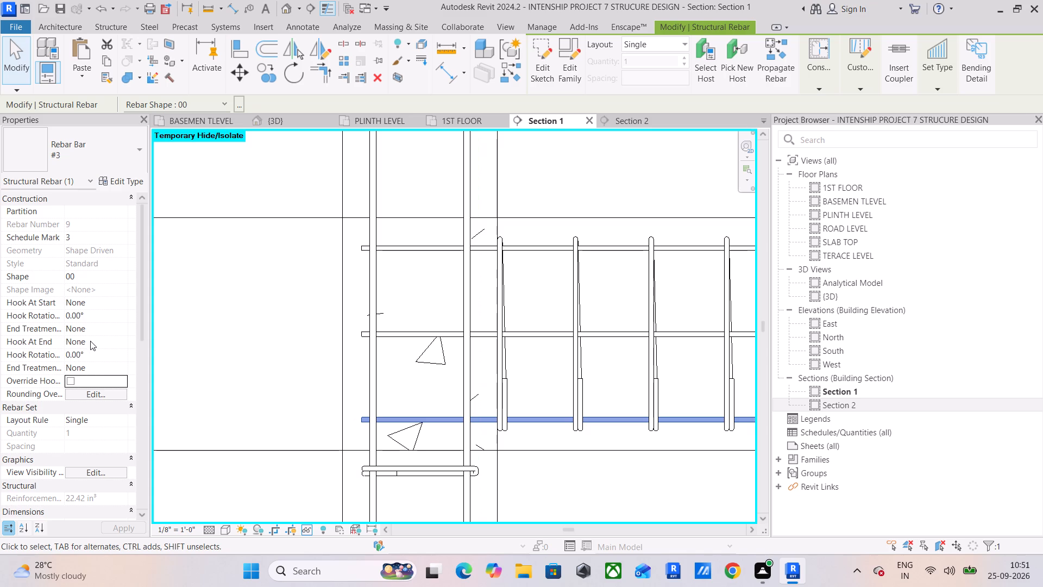
Give the beam's lowest longitudinal bar Standard 90-degree hooks at both its start and end, and clear the selection.
left_click(105, 342)
left_click(124, 341)
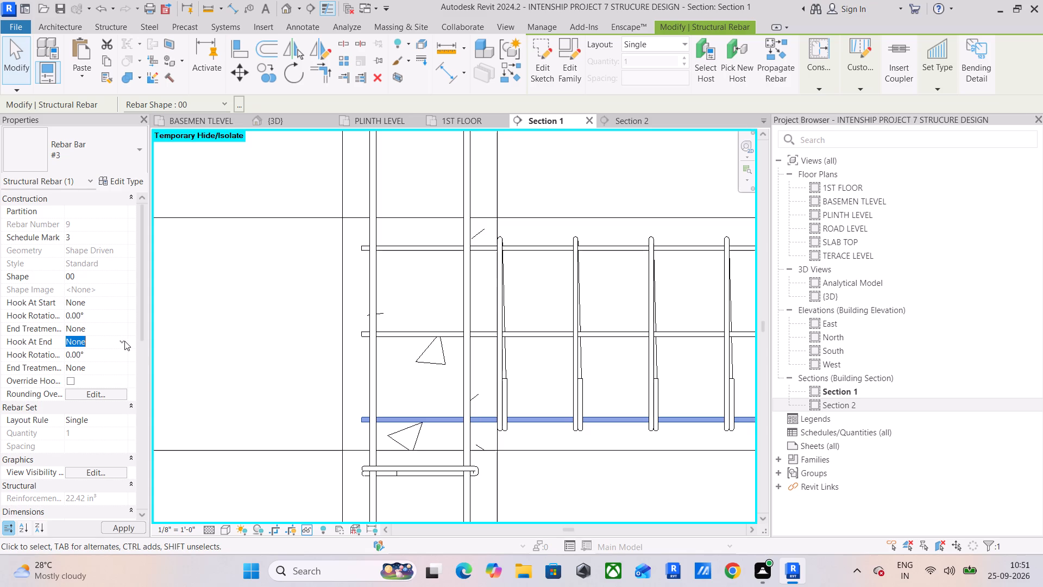
left_click(112, 361)
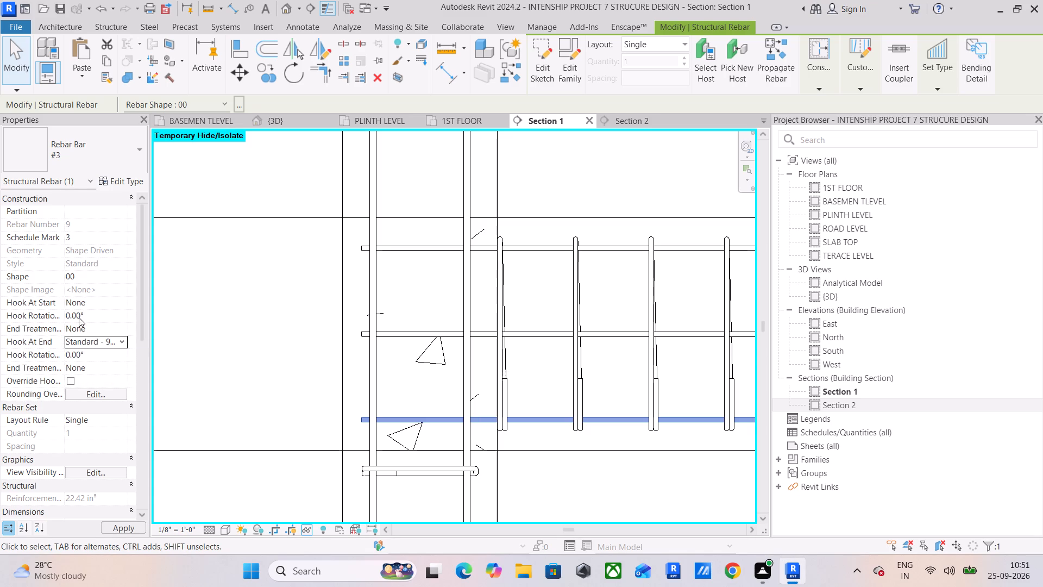
left_click(108, 311)
left_click(118, 314)
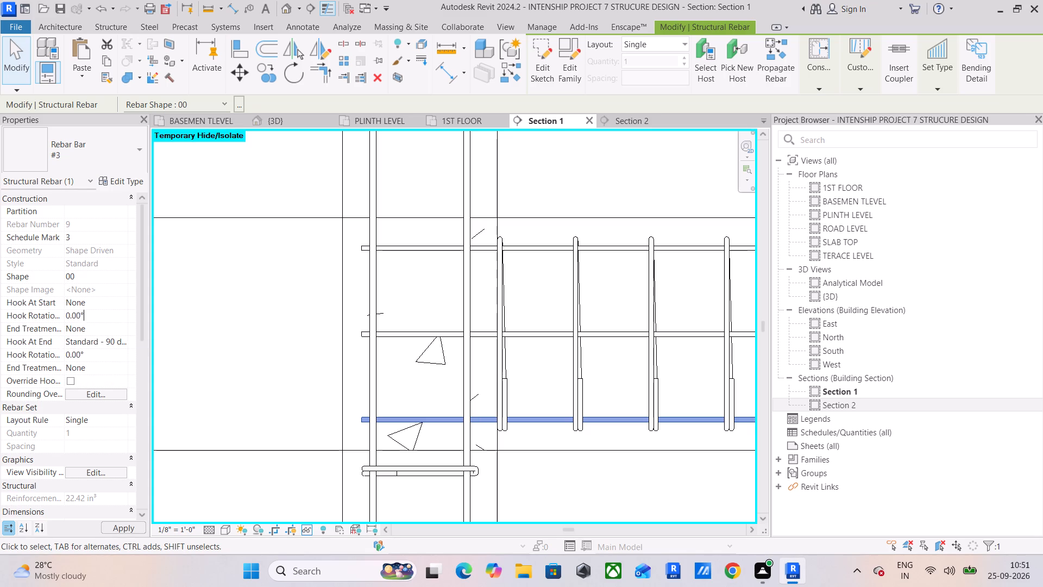
left_click(118, 302)
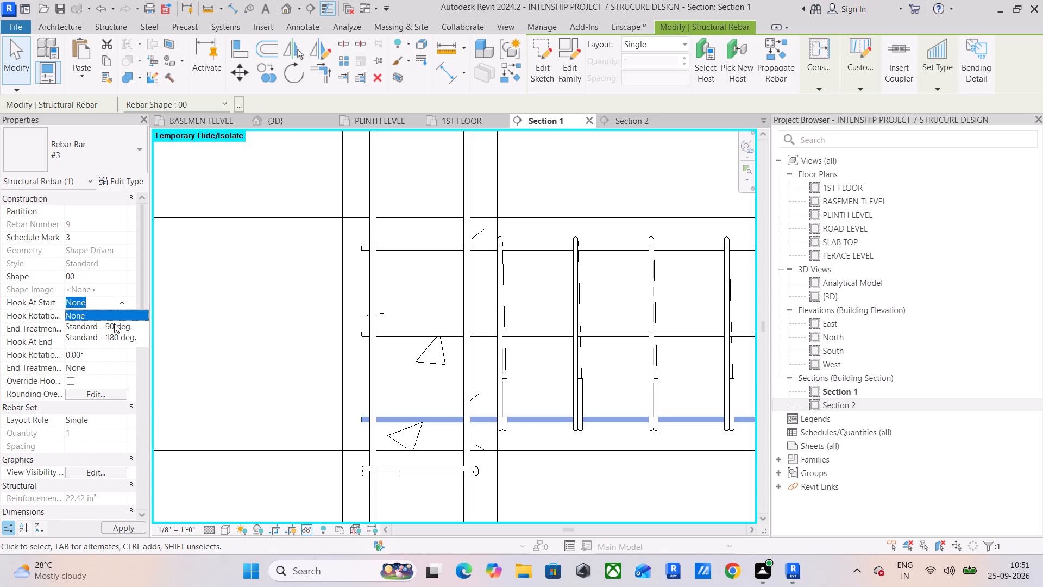
left_click(114, 323)
left_click(252, 367)
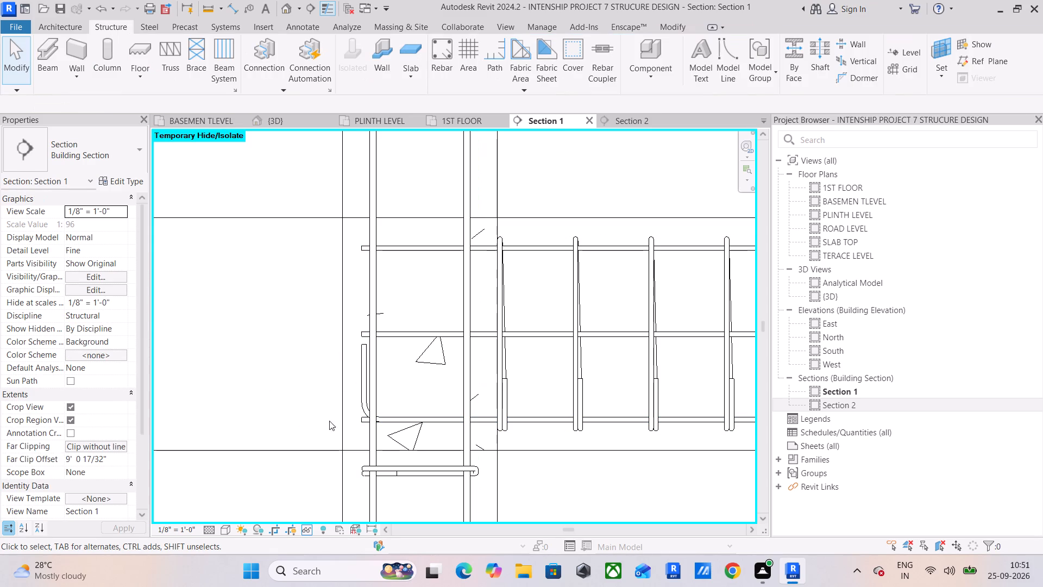
Select the straight bottom bar overlapping the hooked one and set its start and end hooks to Standard 90 degrees.
scroll(360, 424, "up", 4)
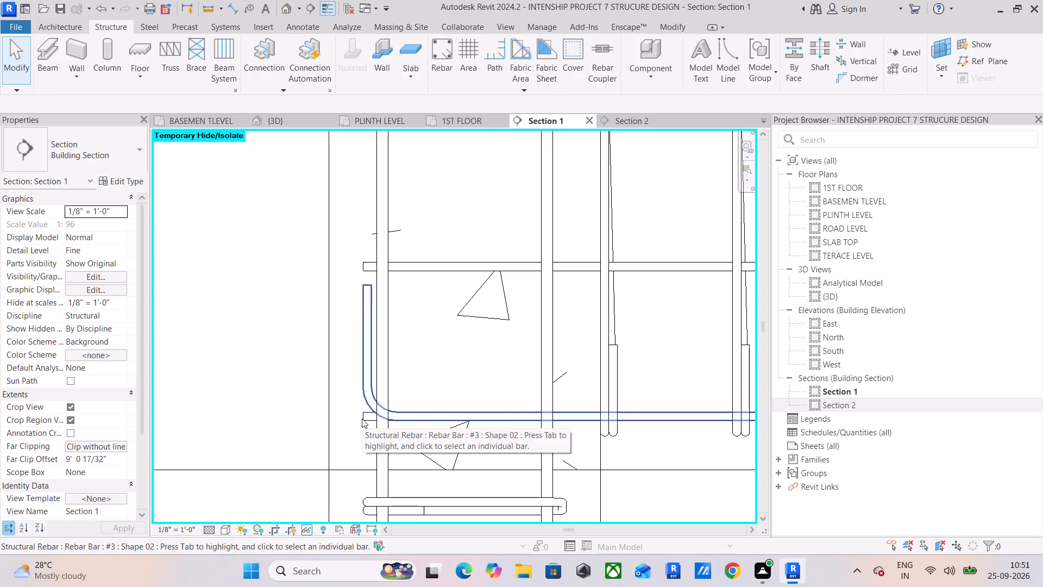
left_click(369, 426)
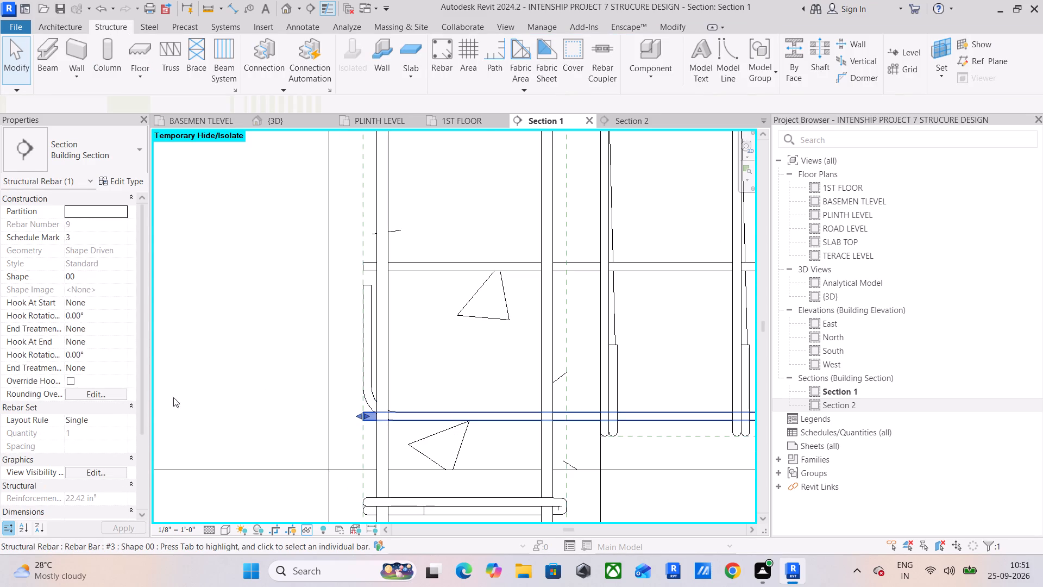
left_click(124, 302)
left_click(112, 327)
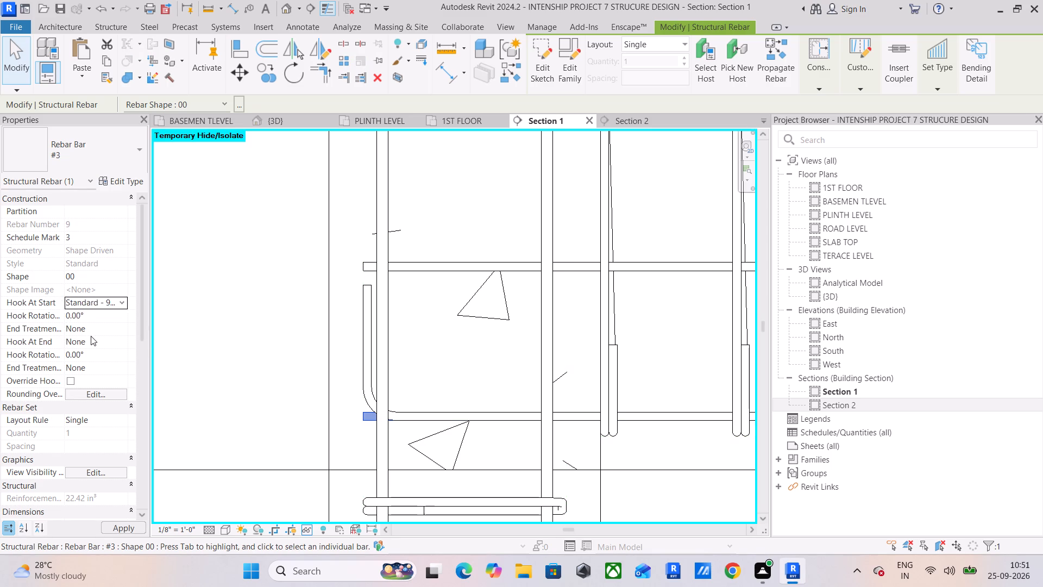
left_click(103, 339)
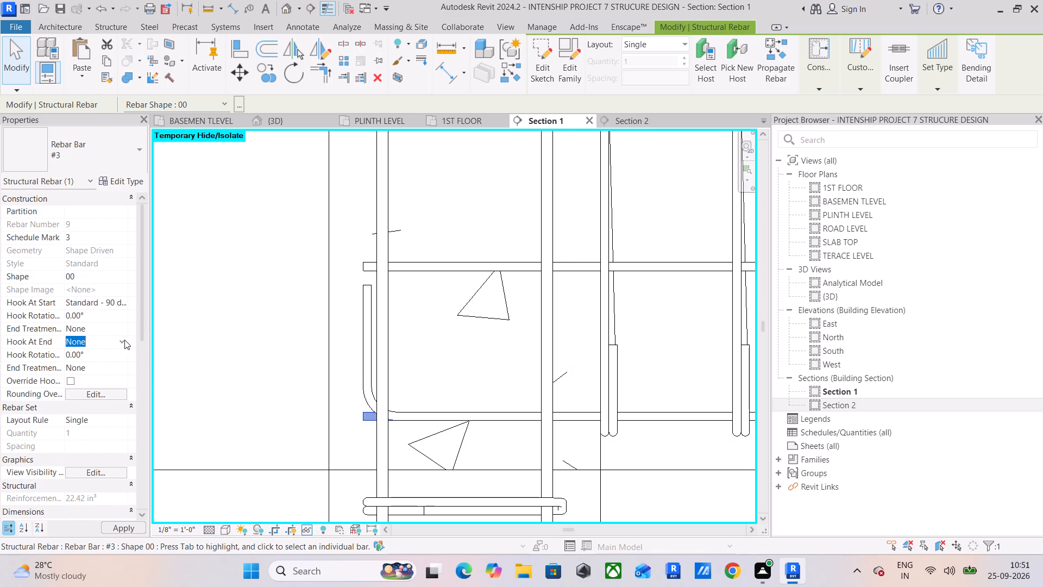
left_click(124, 340)
left_click(119, 361)
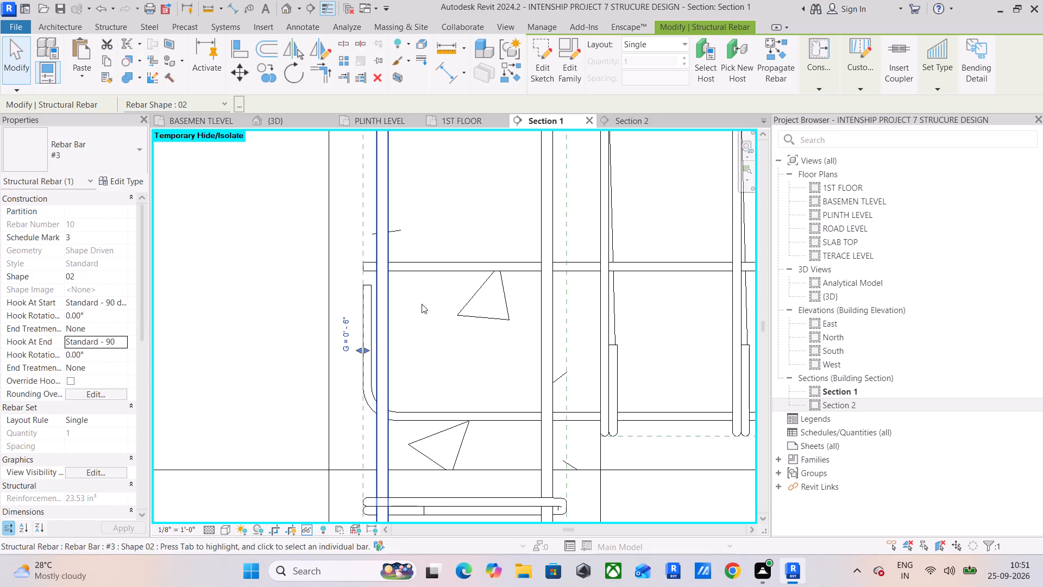
Set the start and end hooks of the beam's top longitudinal #3 bar to Standard 90 degrees, and clear the selection.
left_click(432, 272)
scroll(417, 397, "down", 5)
middle_click_drag(428, 392, 417, 404)
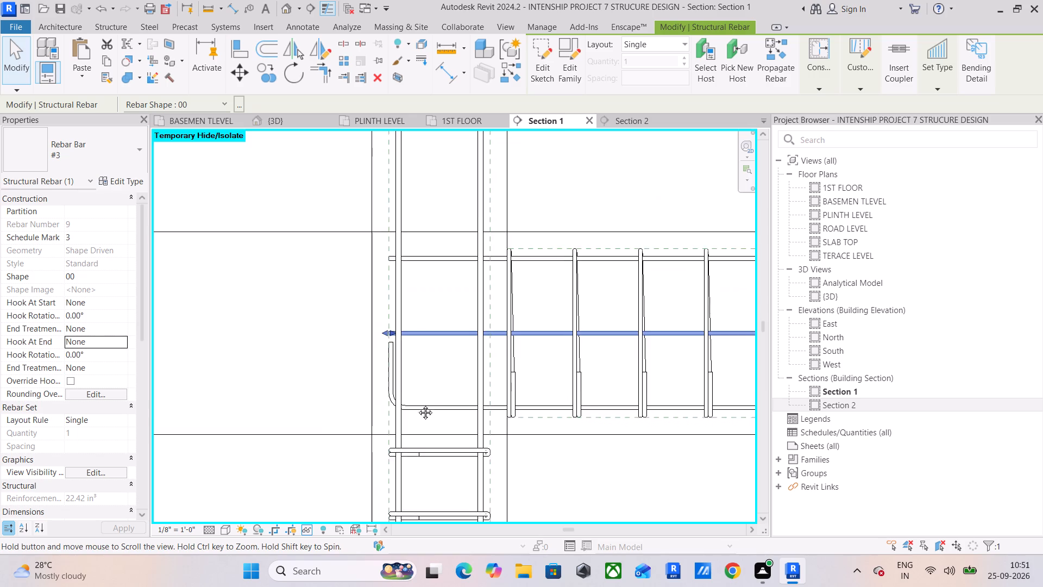
middle_click_drag(417, 404, 365, 470)
left_click(365, 334)
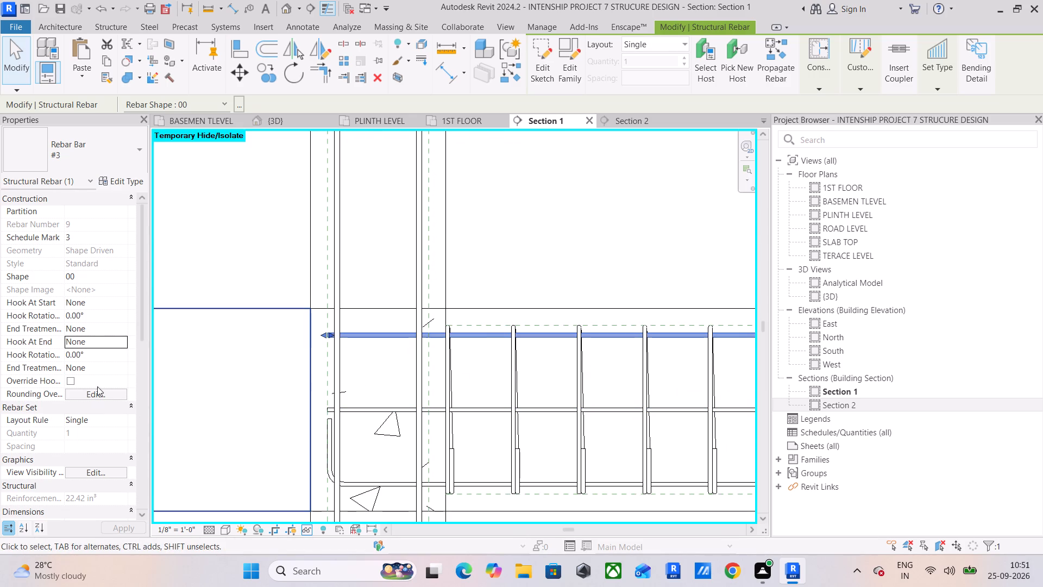
left_click(122, 366)
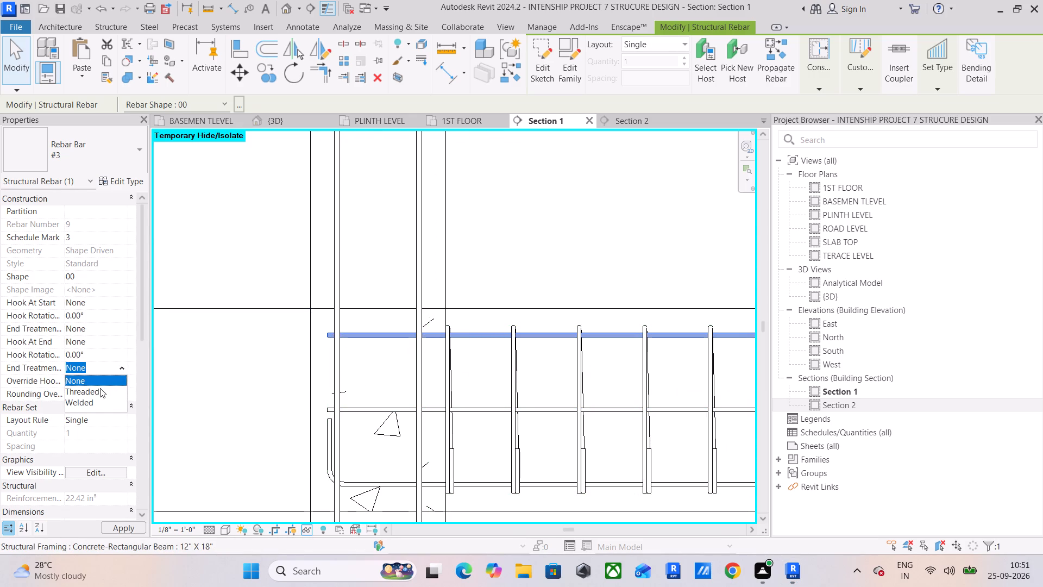
left_click(117, 372)
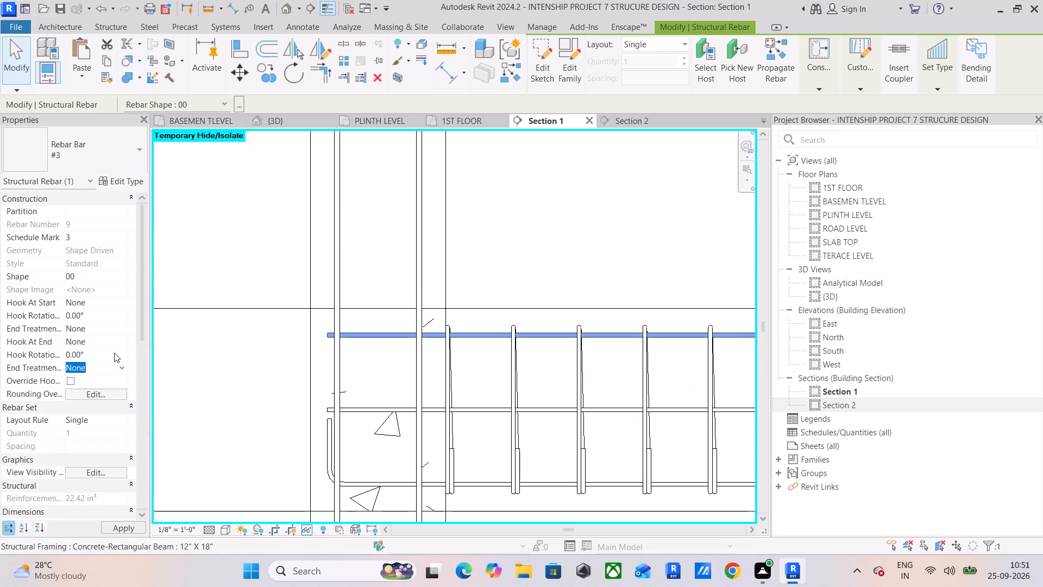
left_click(123, 344)
left_click(114, 363)
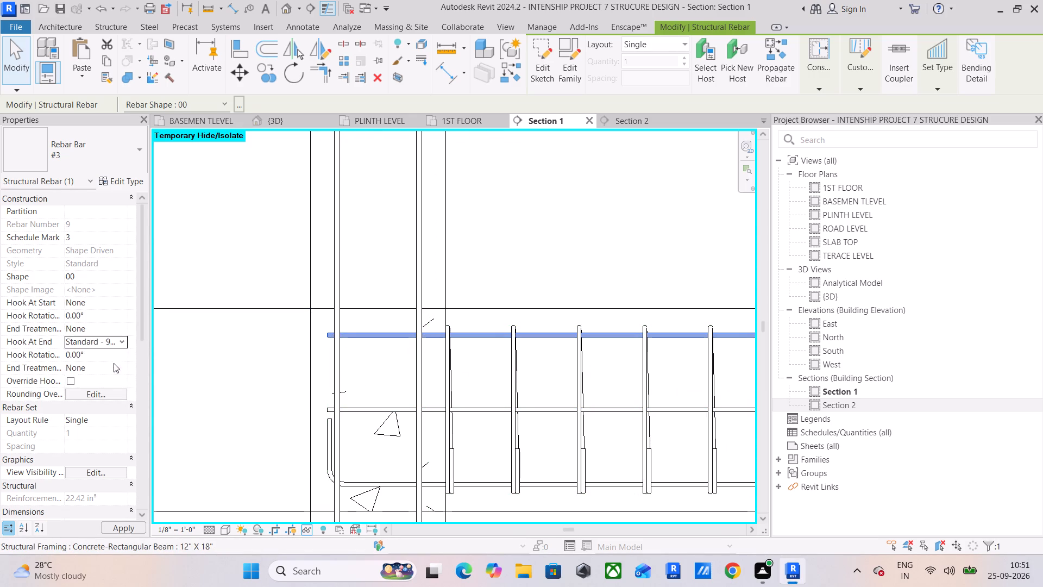
left_click(120, 300)
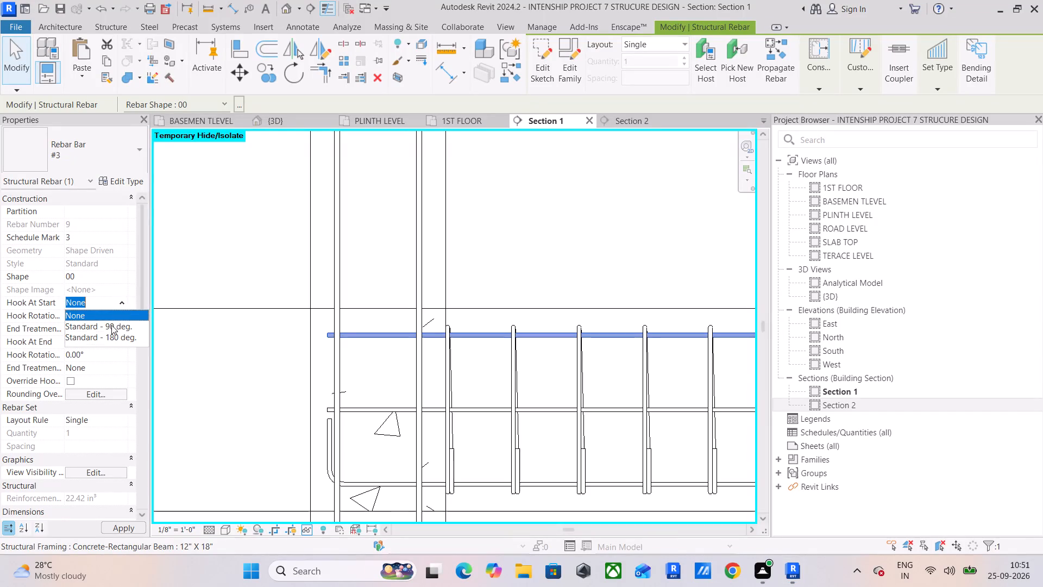
left_click(110, 327)
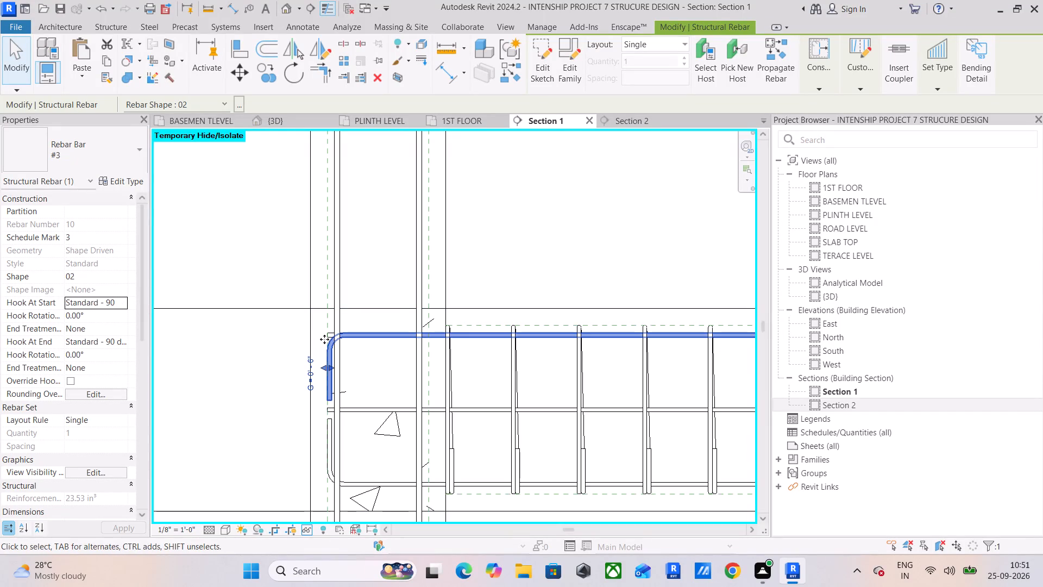
scroll(326, 337, "up", 8)
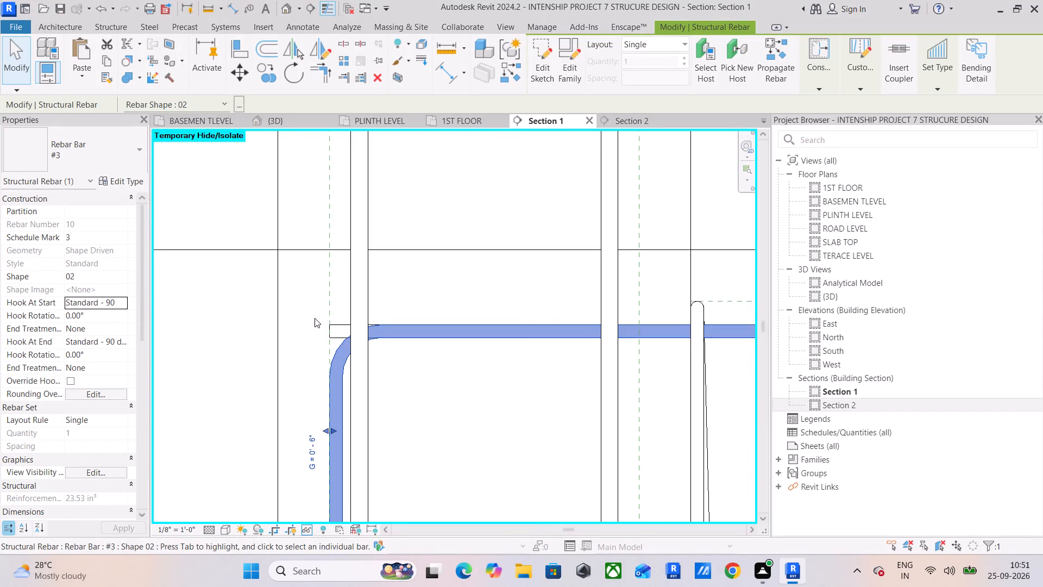
left_click(303, 301)
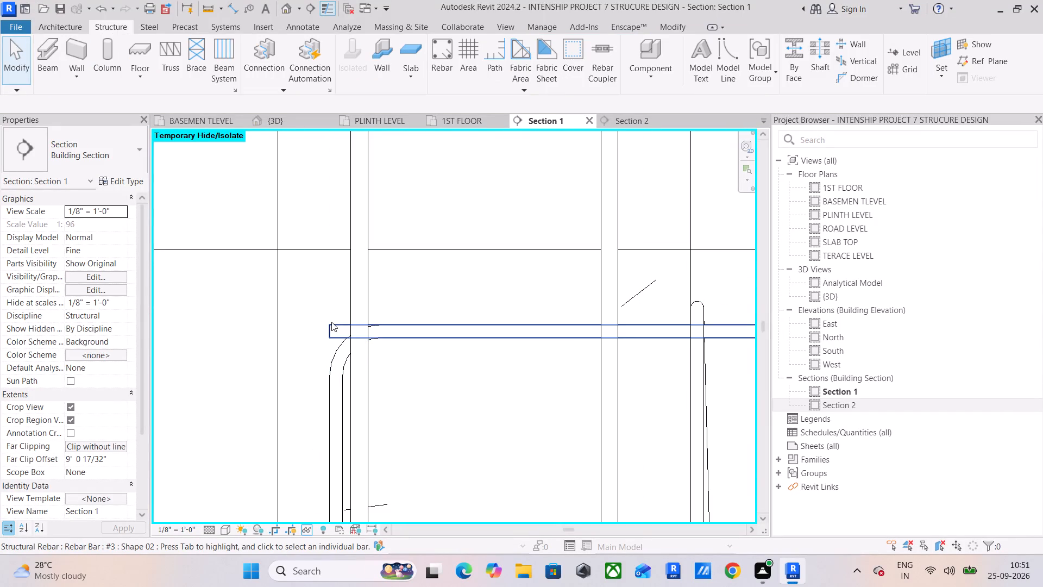
Select the straight top bar overlapping the hooked one and set its start and end hooks to Standard 90 degrees.
left_click(331, 322)
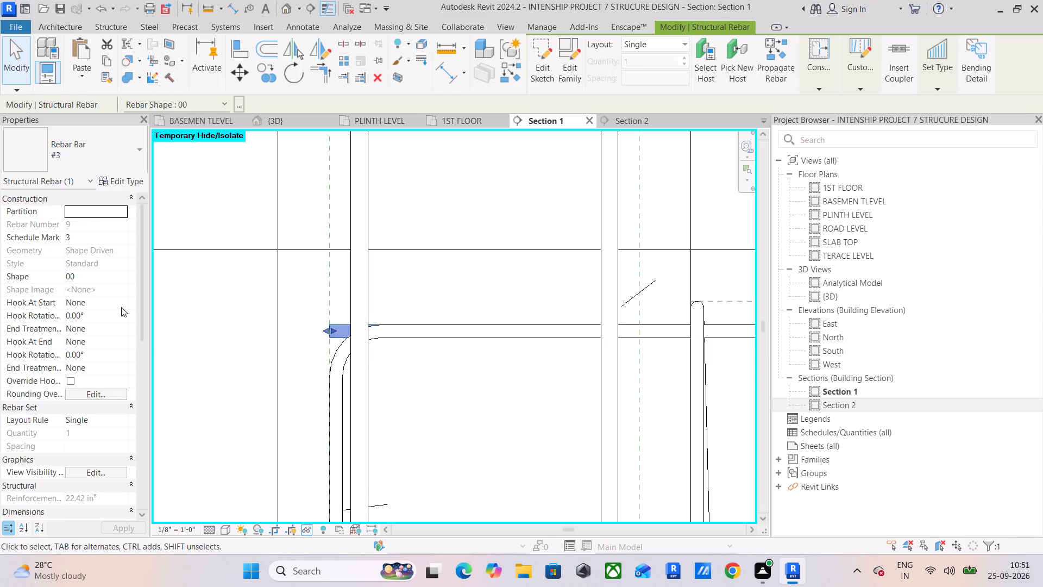
left_click(123, 306)
left_click(120, 325)
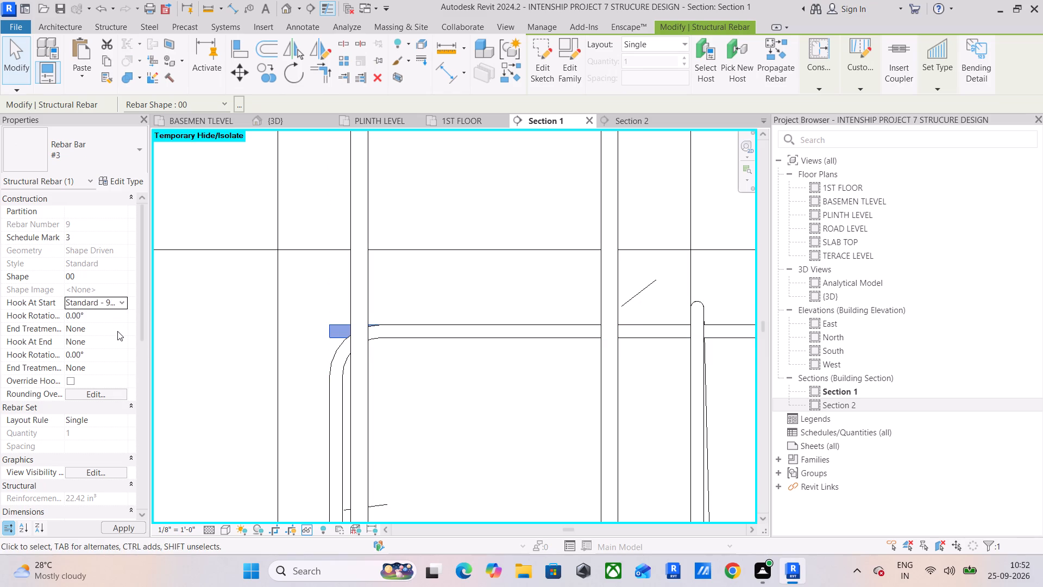
left_click(119, 331)
left_click(119, 331)
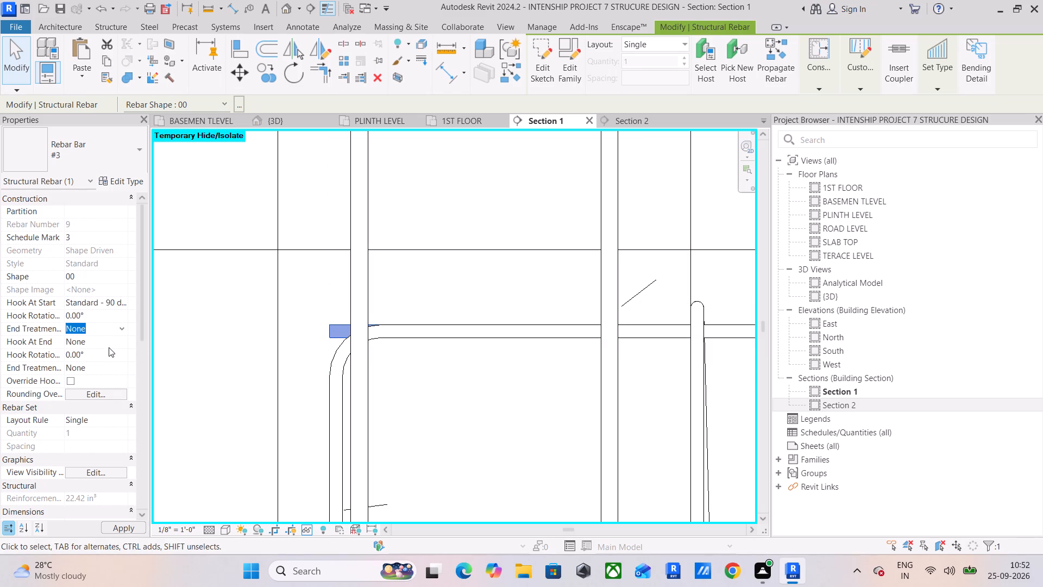
left_click(115, 345)
left_click(120, 341)
left_click(105, 361)
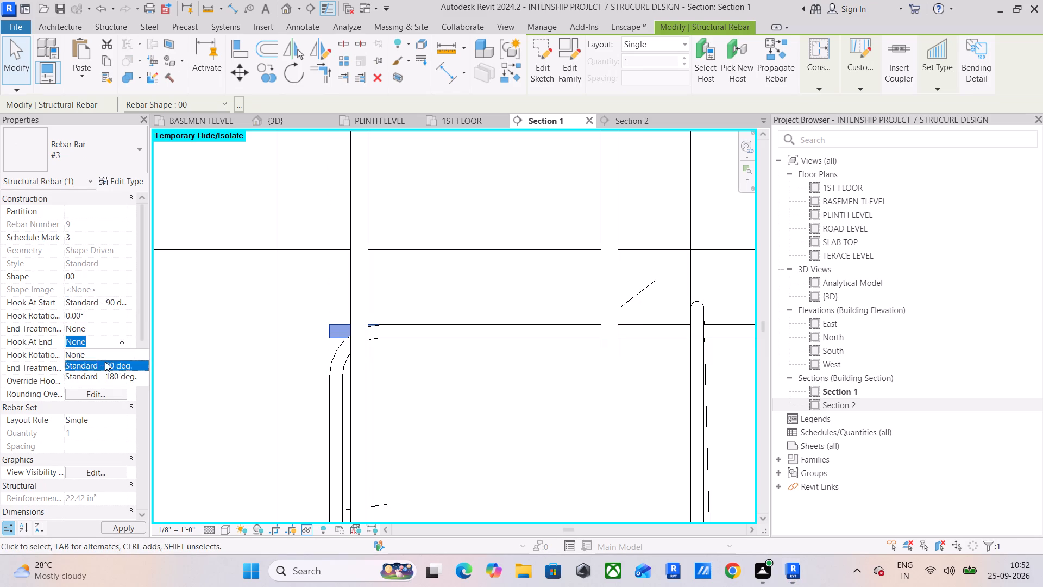
left_click(219, 320)
Examine the beam's hooked longitudinal bars and stirrups along the full span between the two columns.
scroll(246, 372, "down", 8)
middle_click_drag(399, 384, 255, 354)
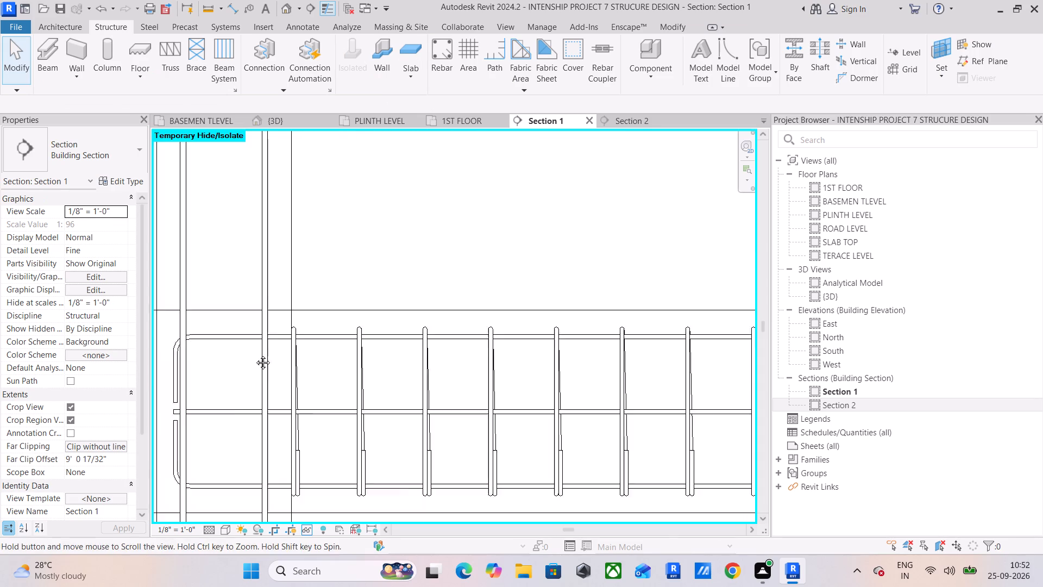
middle_click_drag(255, 354, 255, 353)
scroll(318, 399, "down", 5)
middle_click_drag(400, 389, 303, 365)
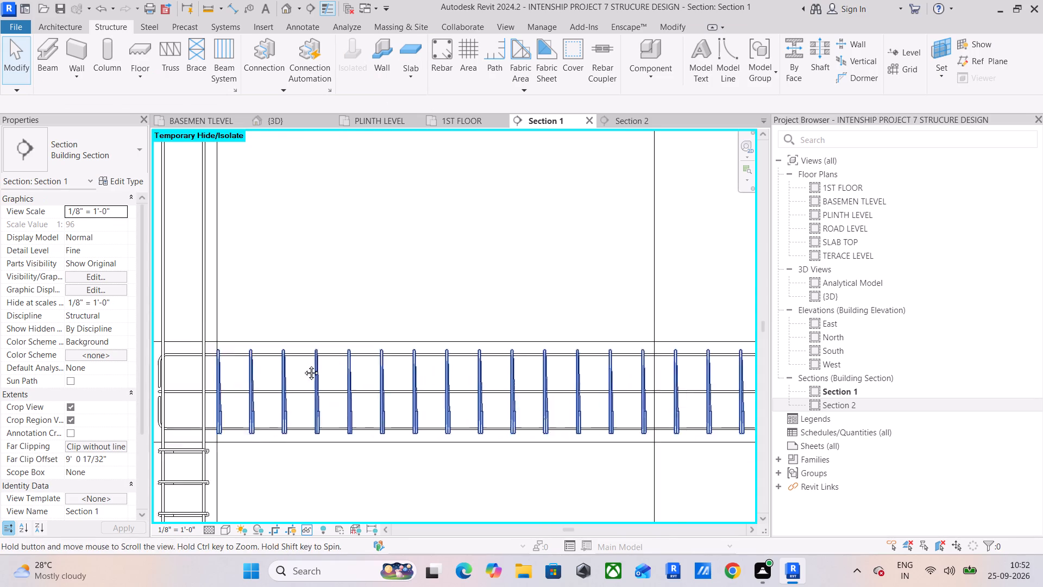
middle_click_drag(303, 365, 290, 359)
scroll(433, 424, "down", 7)
middle_click_drag(542, 413, 432, 386)
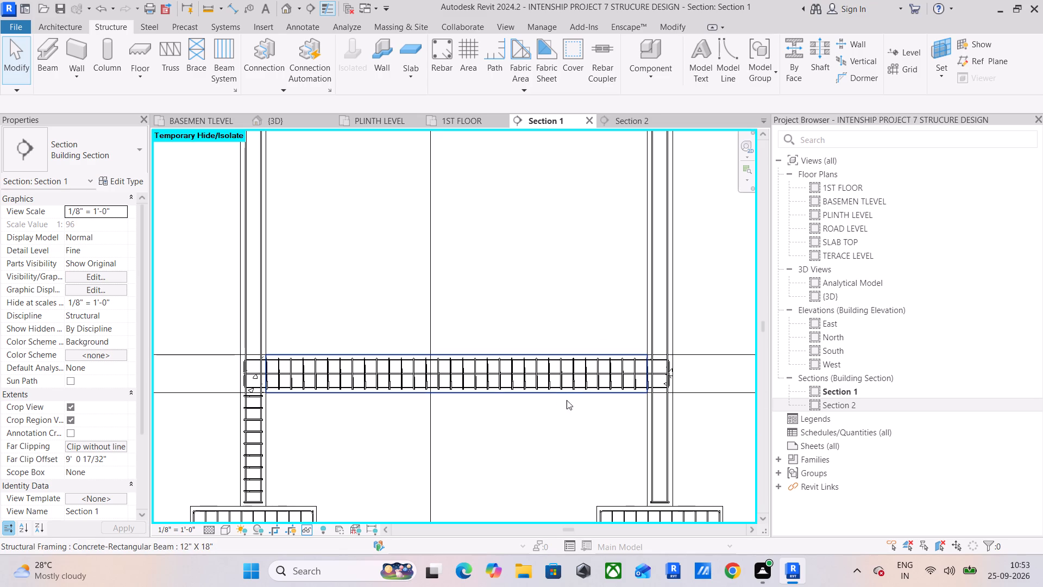
Give one #4 vertical bar of the column at the beam's far end Standard 90-degree hooks at start and end.
middle_click_drag(556, 457, 575, 259)
scroll(670, 292, "up", 5)
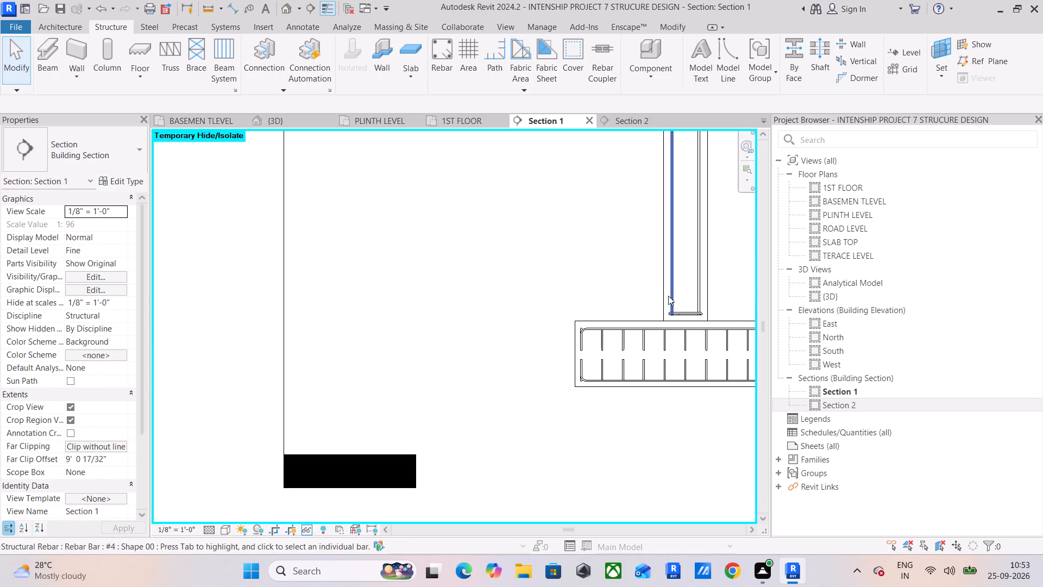
scroll(668, 296, "up", 2)
left_click(678, 283)
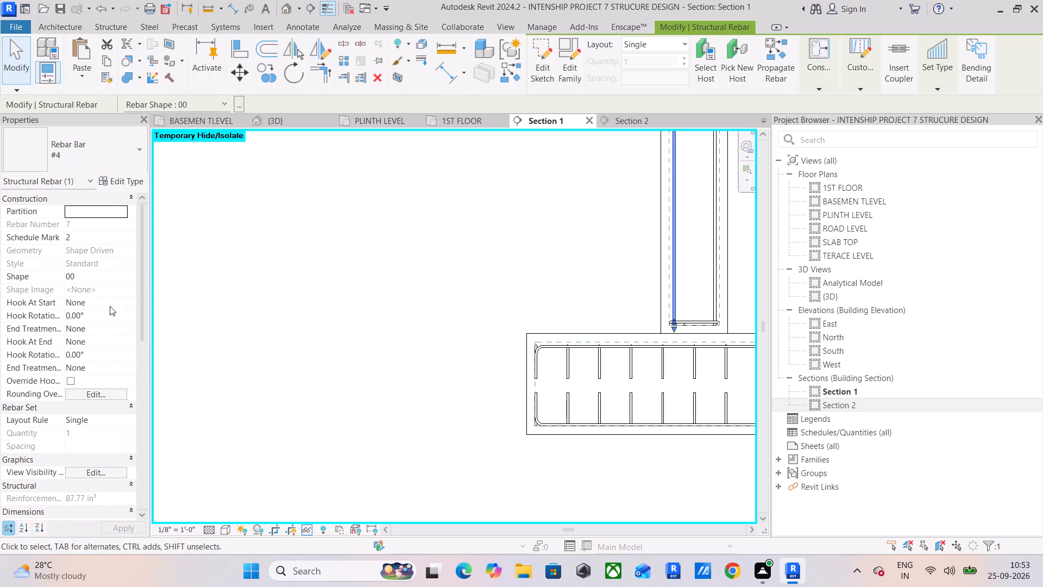
left_click(123, 303)
left_click(120, 328)
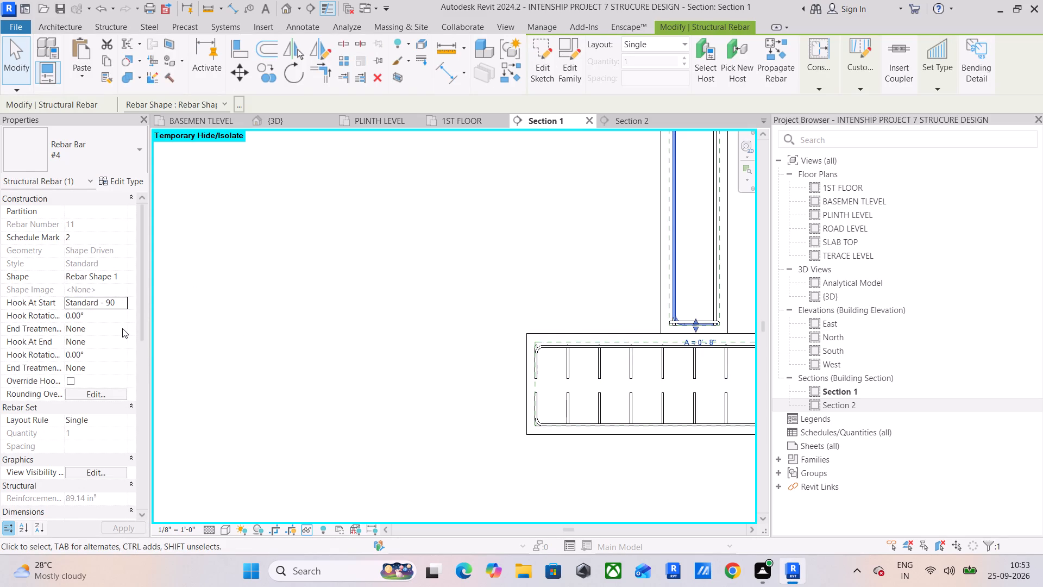
left_click(124, 342)
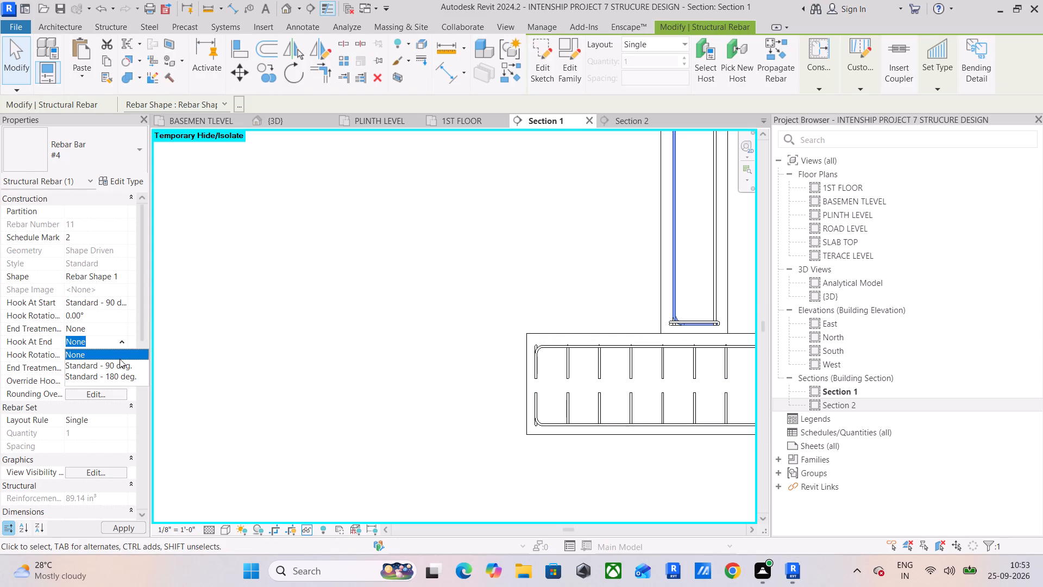
left_click(120, 366)
Give the #4 vertical bar on the opposite side of the column Standard 90-degree hooks at start and end.
middle_click_drag(612, 299, 435, 327)
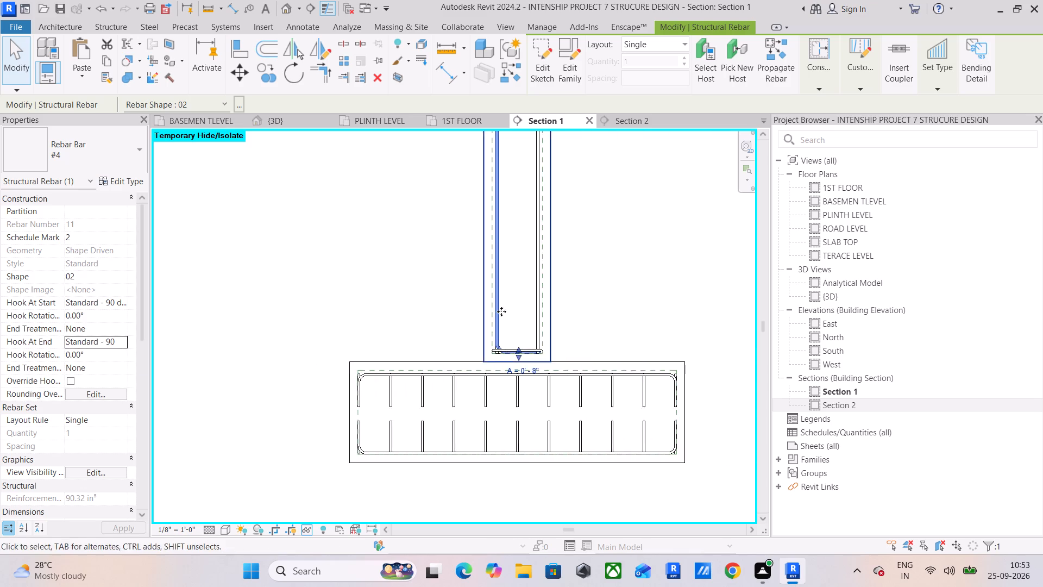
scroll(520, 302, "up", 4)
left_click(551, 319)
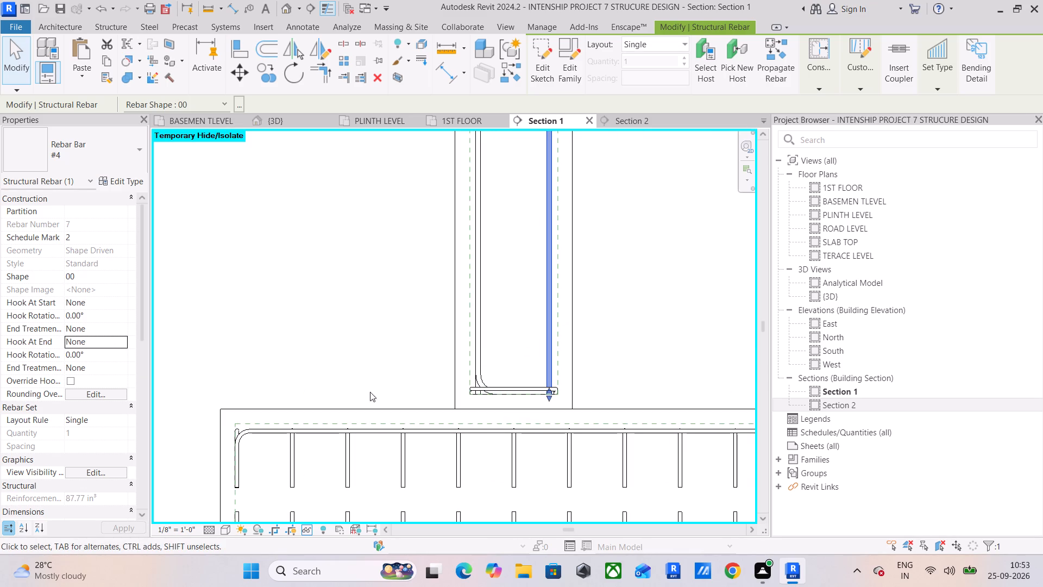
scroll(430, 395, "up", 5)
scroll(493, 389, "up", 4)
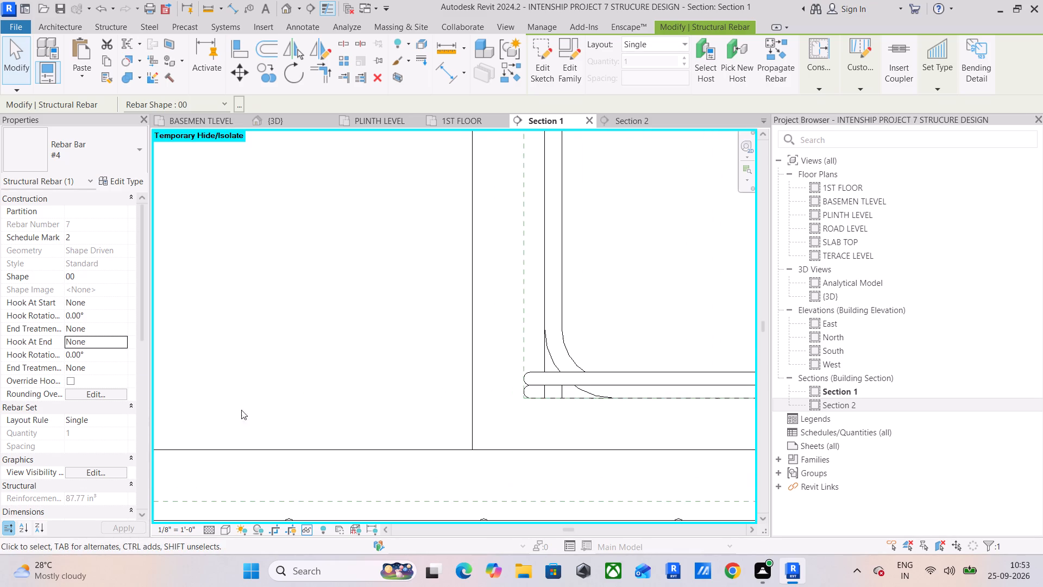
left_click(98, 303)
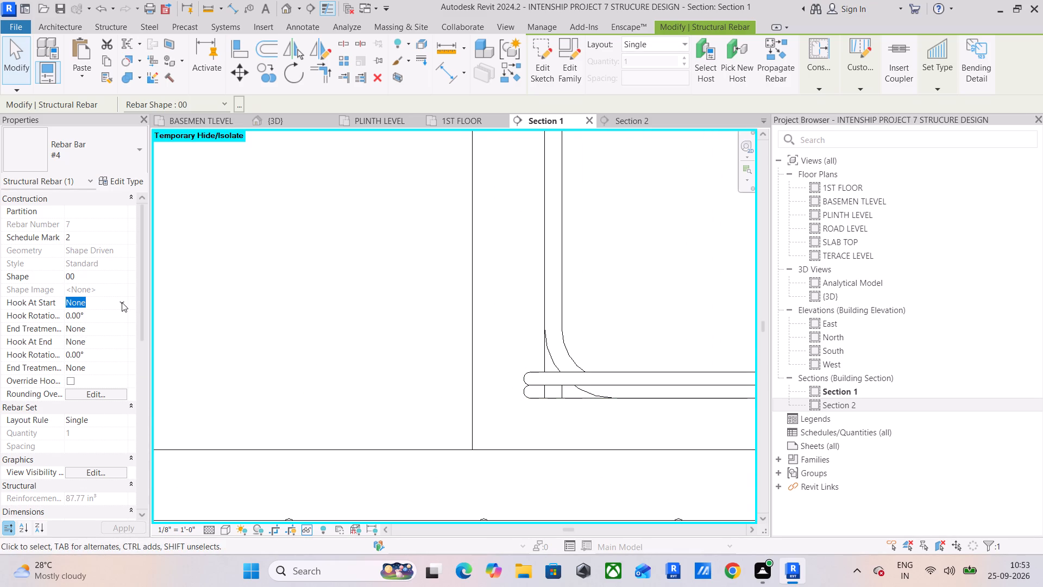
left_click(122, 302)
left_click(124, 329)
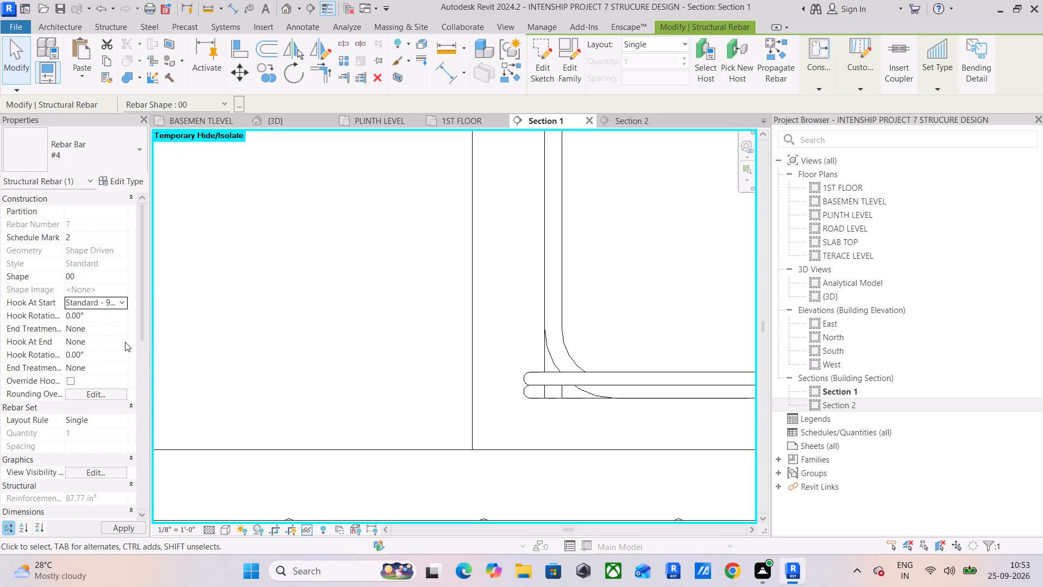
left_click(125, 342)
left_click(124, 364)
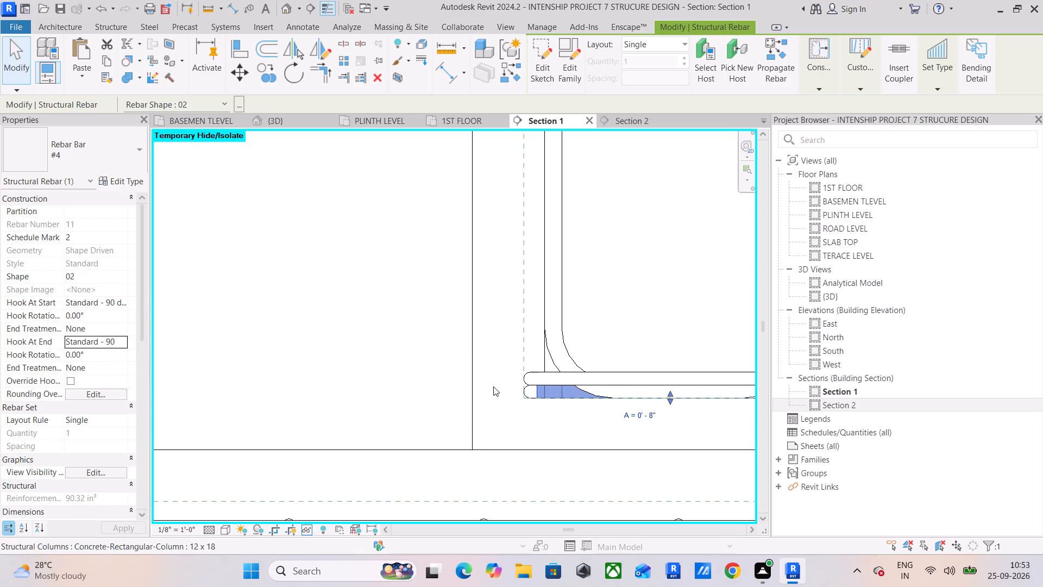
Select the straight #4 bar overlapping the hooked one at the column base and set both hooks to Standard 90 degrees.
left_click(541, 363)
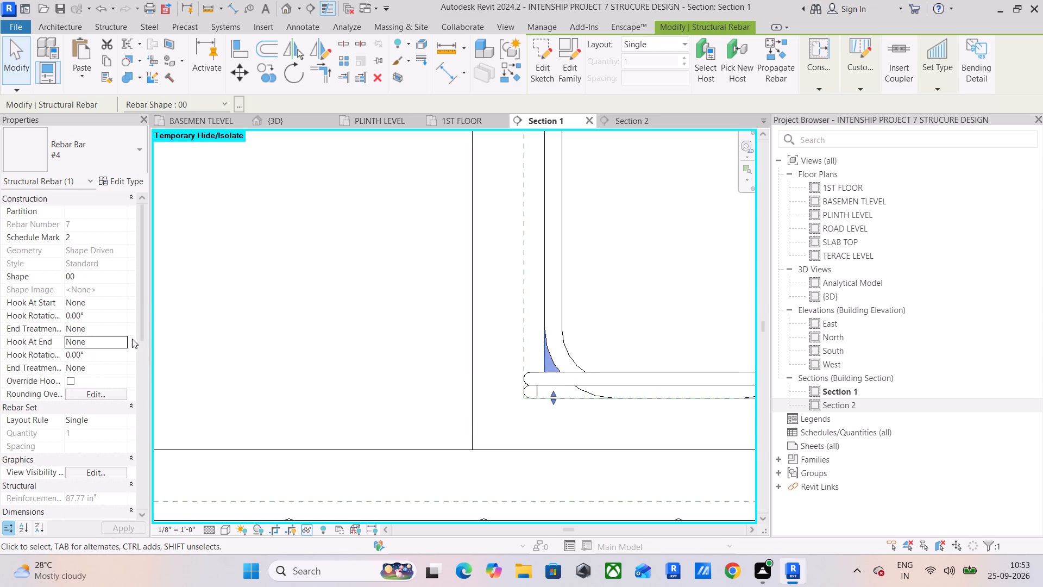
left_click(120, 343)
left_click(121, 363)
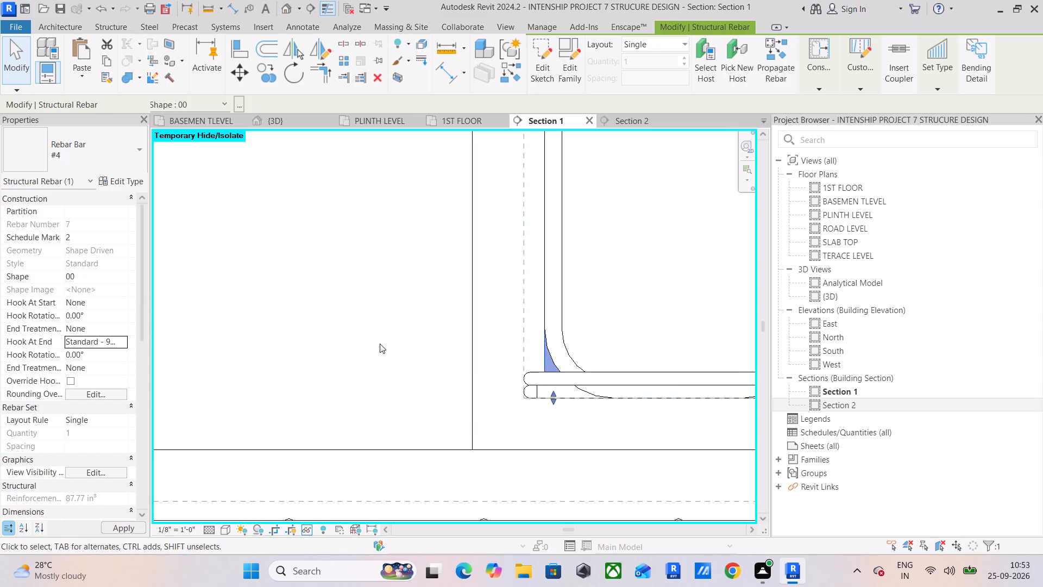
left_click(122, 340)
left_click(121, 360)
left_click(260, 347)
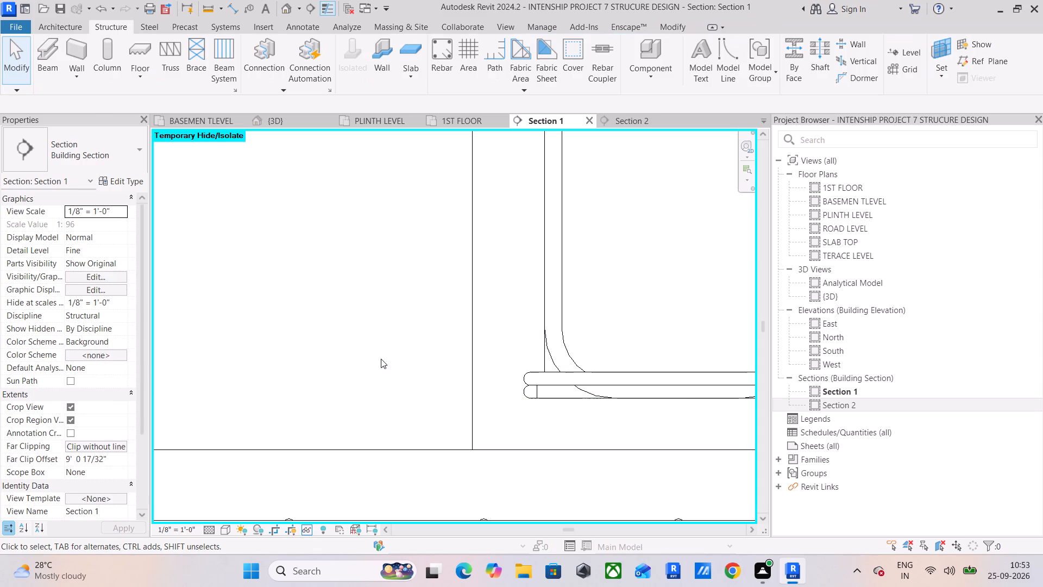
Set the end and start hooks of the remaining straight #4 bar on that side to Standard 90 degrees, and clear the selection.
left_click(542, 361)
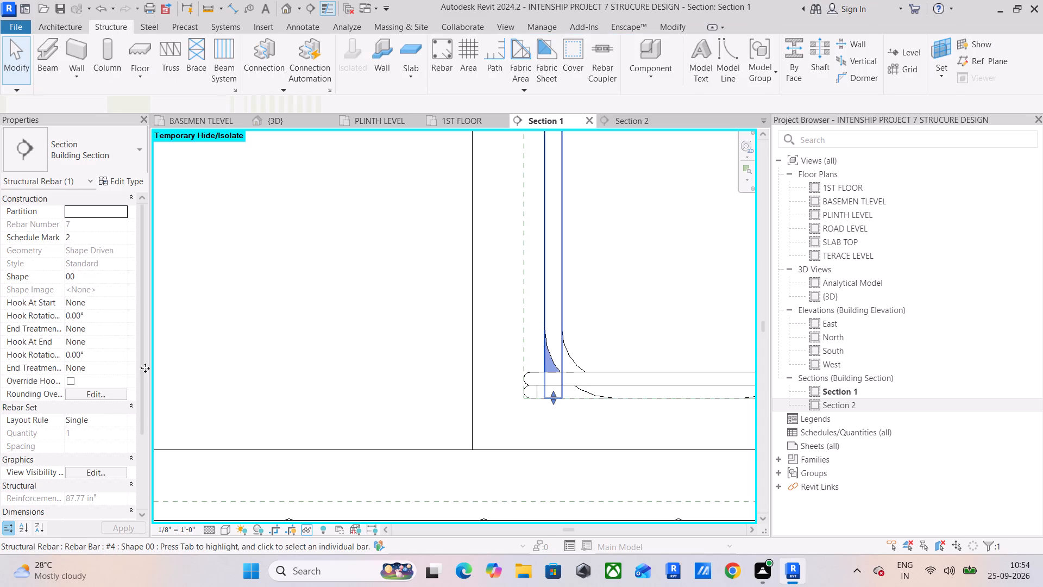
left_click(121, 342)
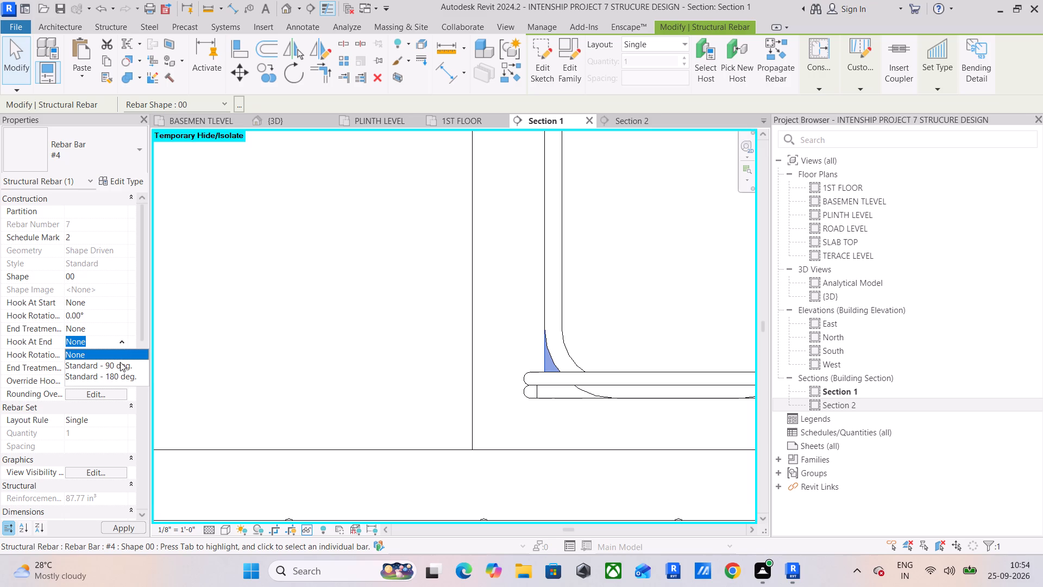
left_click(120, 360)
left_click(119, 299)
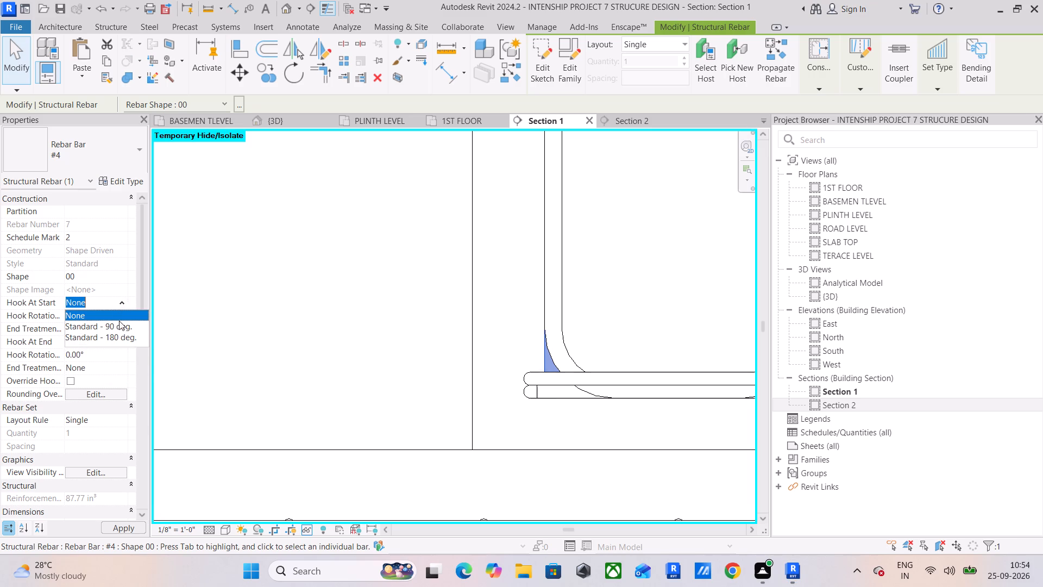
left_click(119, 322)
left_click(266, 335)
Move the #3 tie set at the column base up along the vertical bars, clear of the bottom hooks.
middle_click_drag(468, 343, 116, 360)
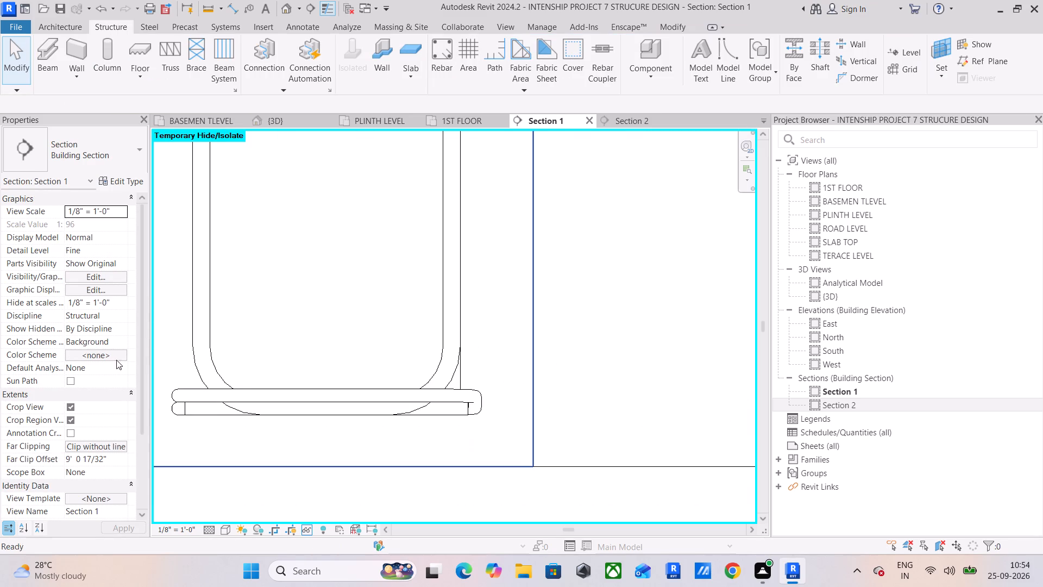
scroll(414, 358, "down", 3)
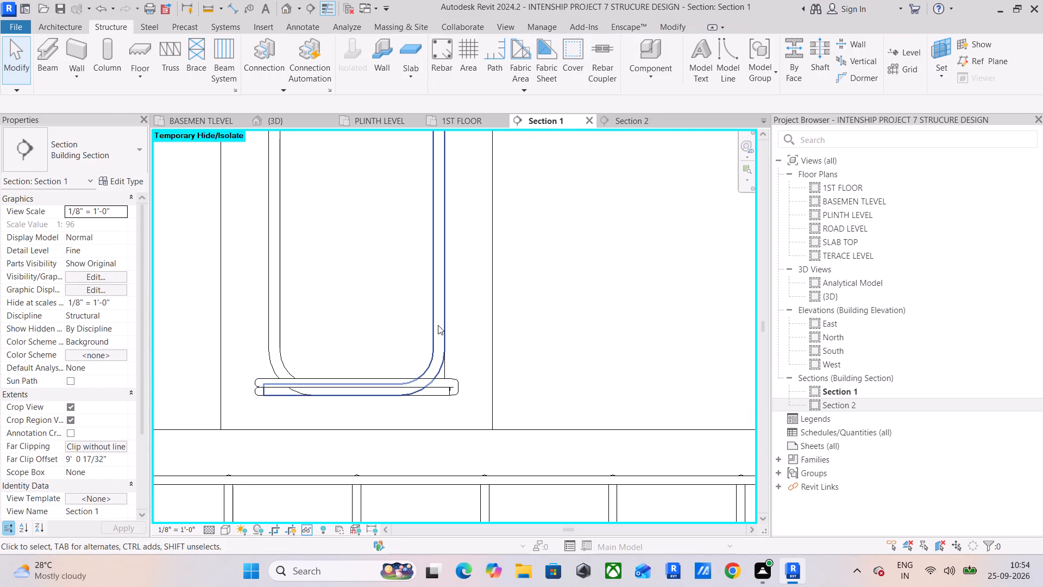
scroll(437, 325, "down", 3)
scroll(306, 349, "up", 4)
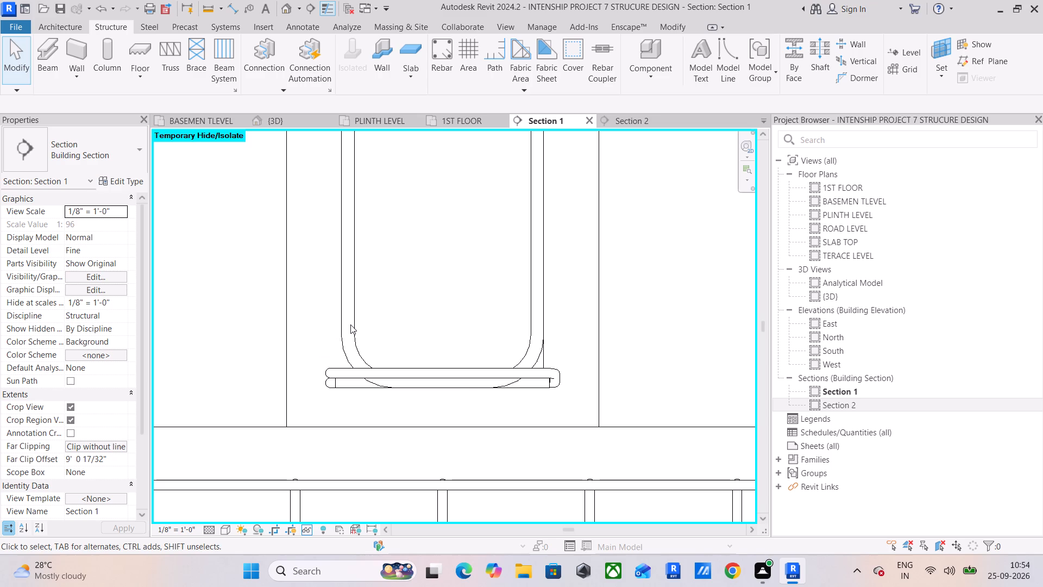
left_click(338, 390)
left_click(213, 354)
scroll(213, 354, "down", 9)
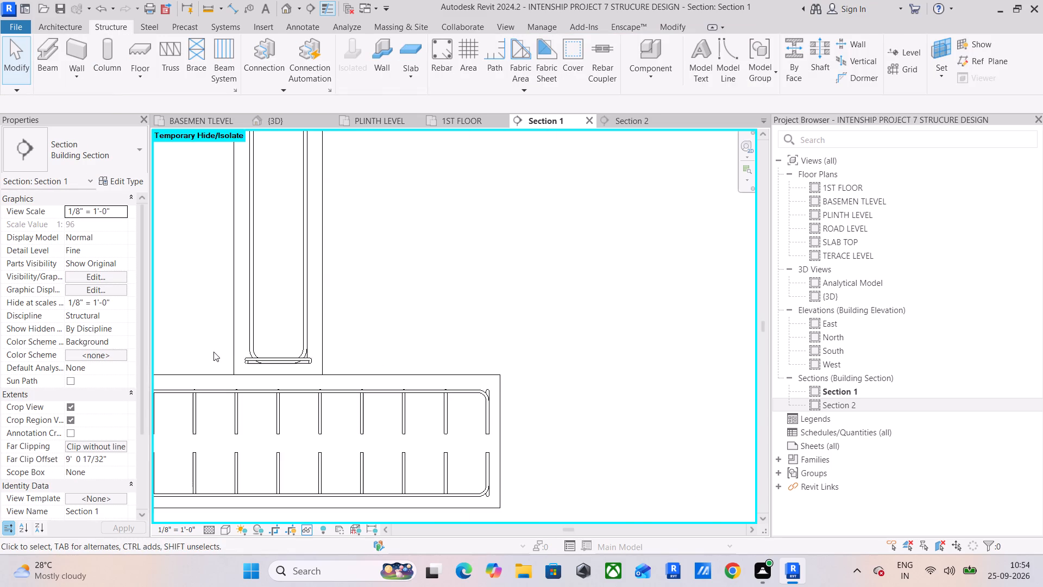
scroll(213, 352, "down", 5)
middle_click_drag(340, 386, 391, 431)
scroll(287, 387, "up", 5)
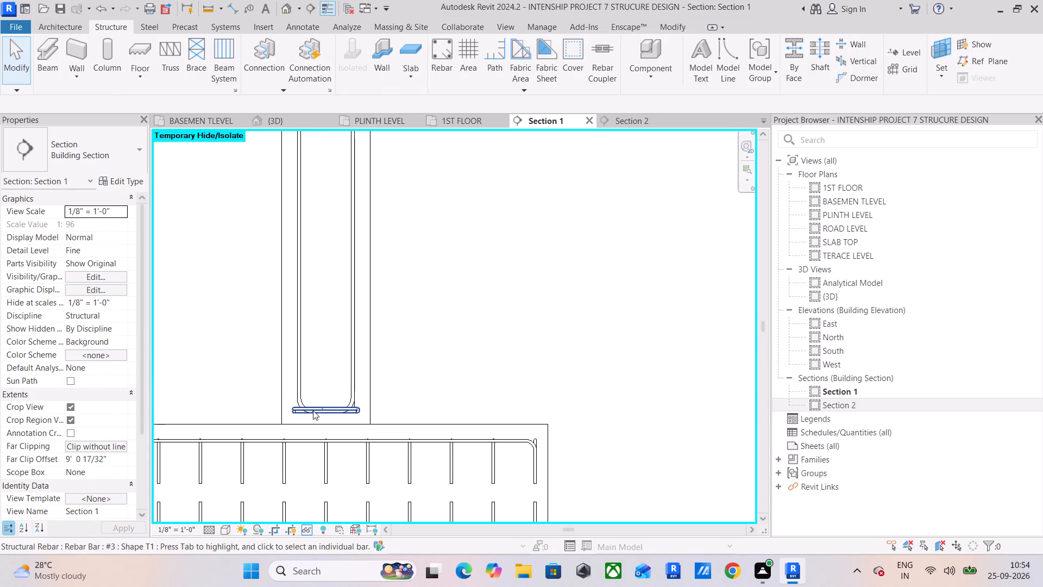
left_click(316, 409)
left_click_drag(326, 405, 327, 371)
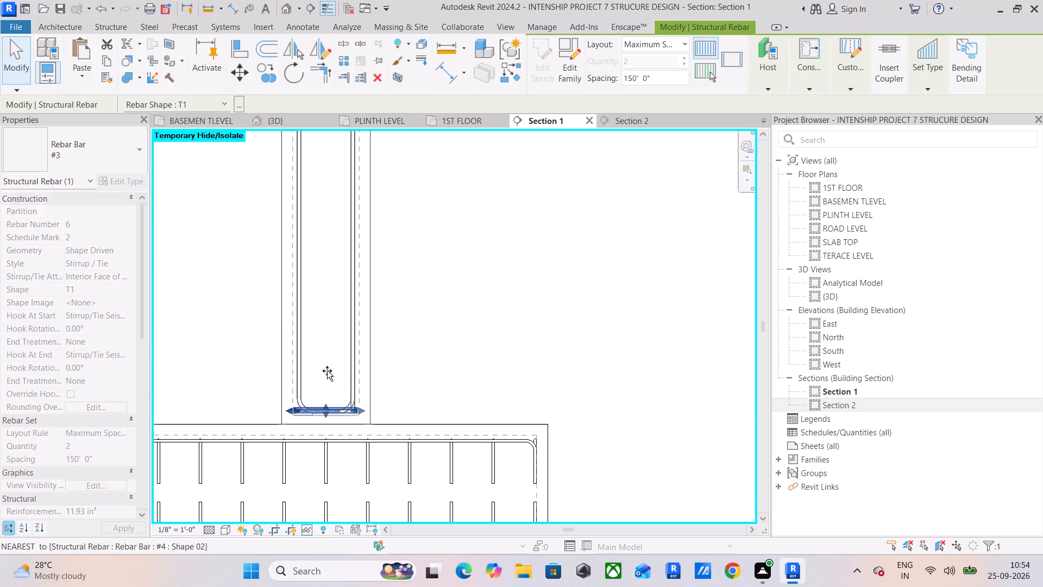
left_click_drag(327, 371, 339, 298)
Select one hooked #4 vertical bar of the column and change its bar type to #3.
left_click(317, 407)
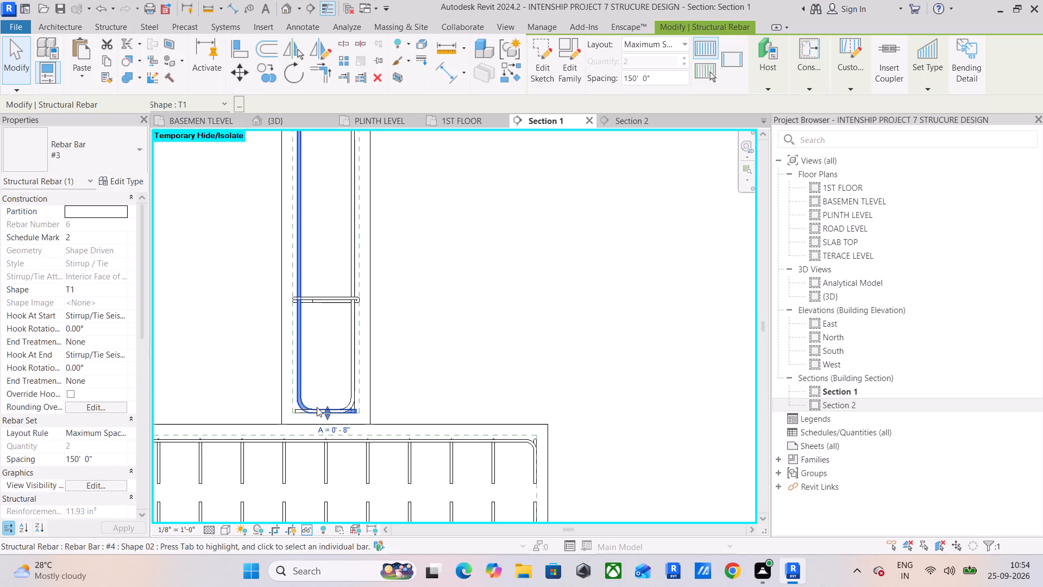
left_click_drag(324, 407, 324, 376)
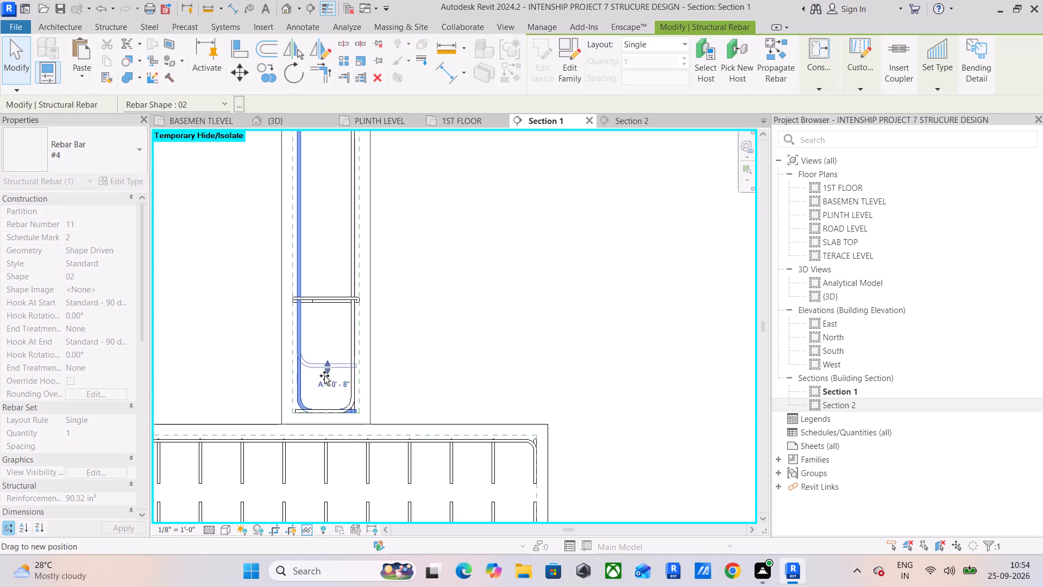
left_click_drag(324, 376, 321, 413)
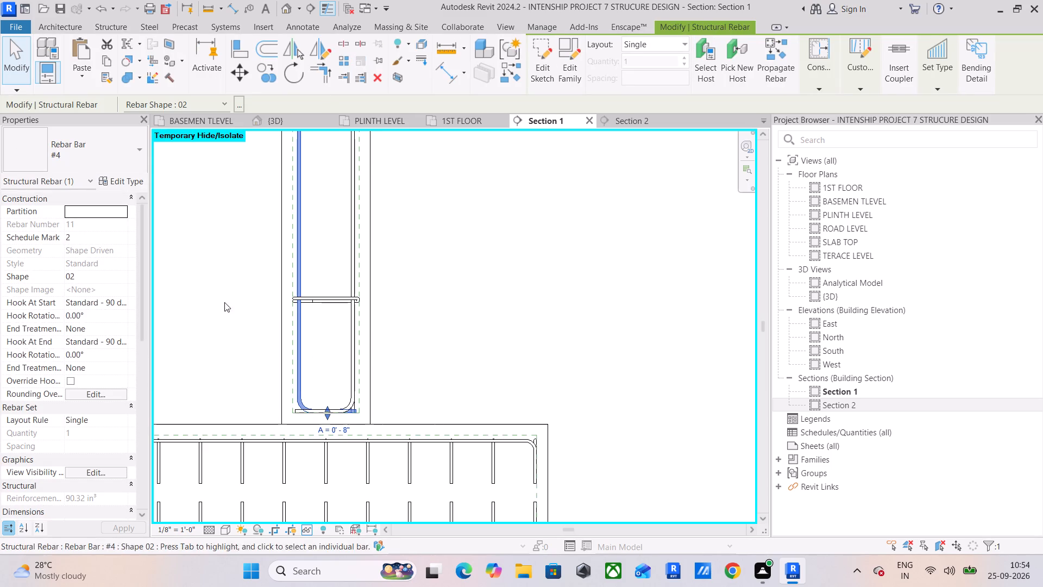
left_click(123, 142)
left_click(75, 215)
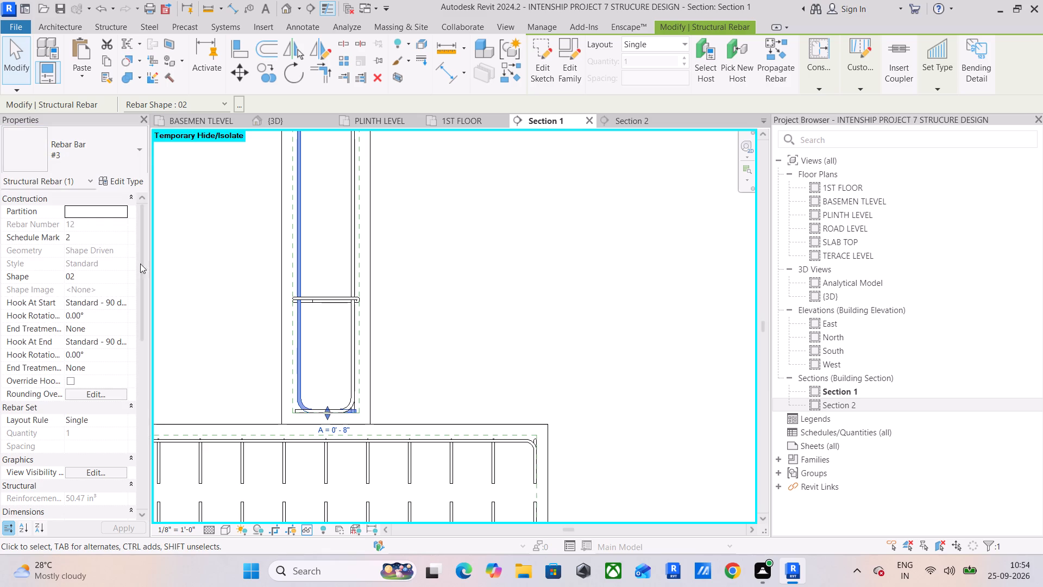
Select the vertical bars on both sides of the column together and change their bar type to #3.
left_click_drag(315, 342, 294, 375)
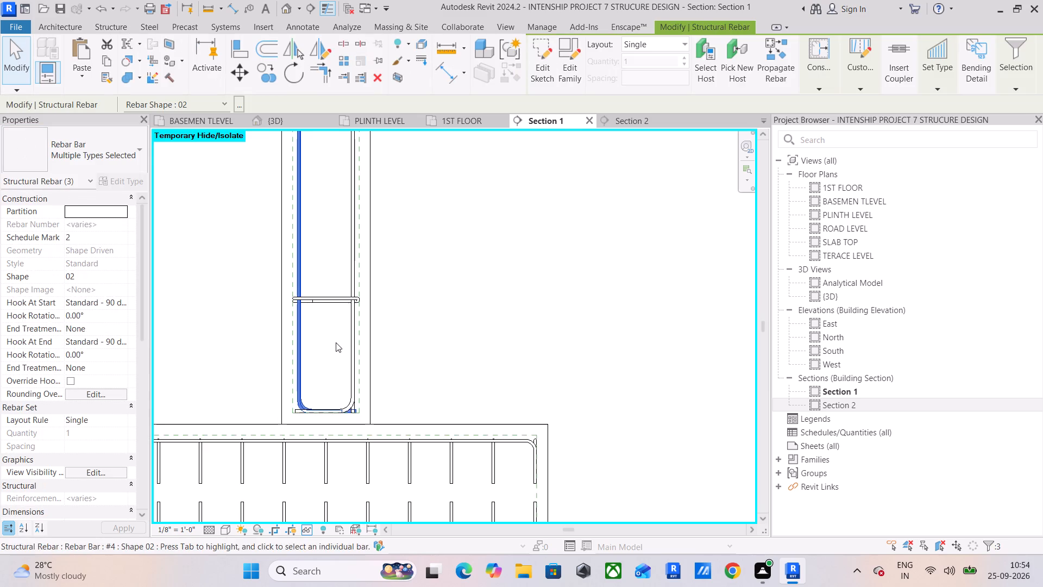
scroll(346, 333, "up", 8)
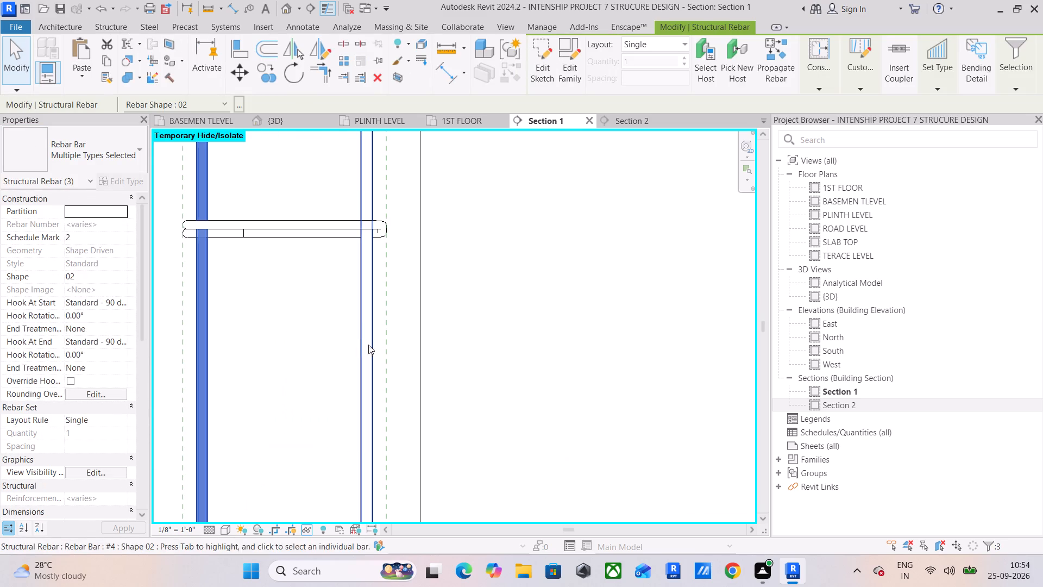
left_click_drag(380, 345, 352, 375)
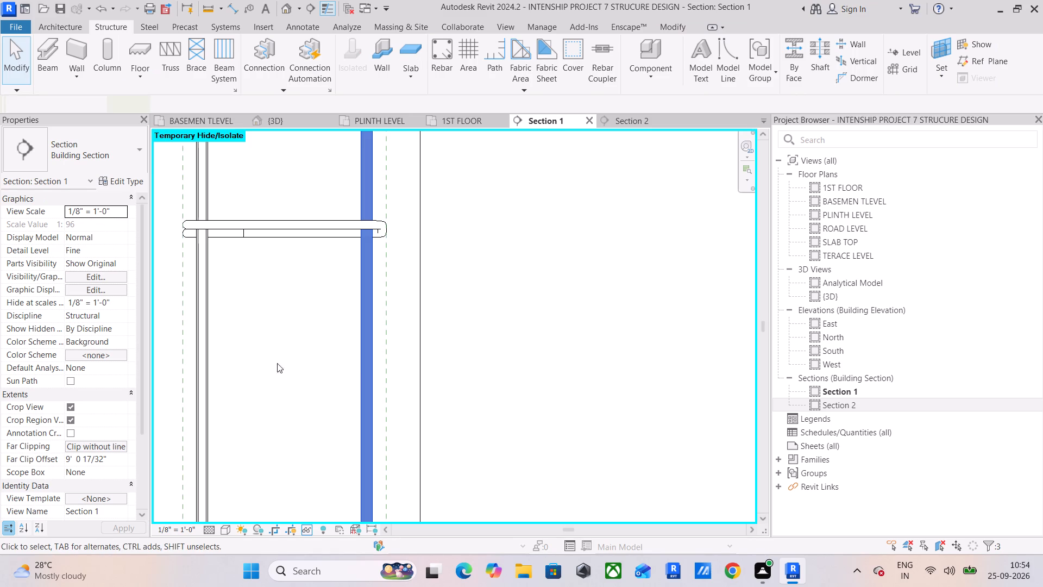
left_click_drag(256, 347, 198, 408, "ctrl")
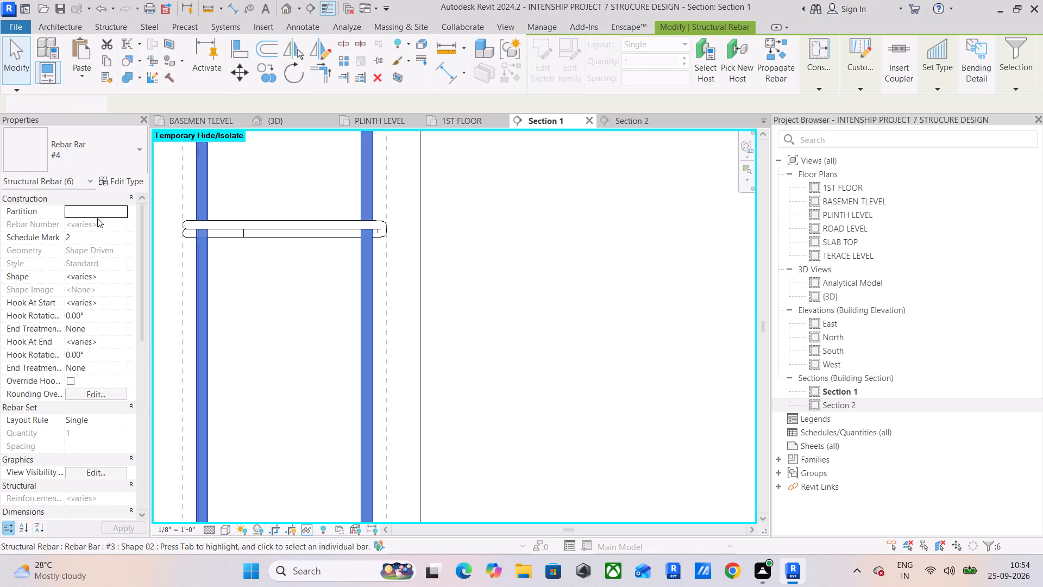
left_click(105, 156)
left_click(60, 217)
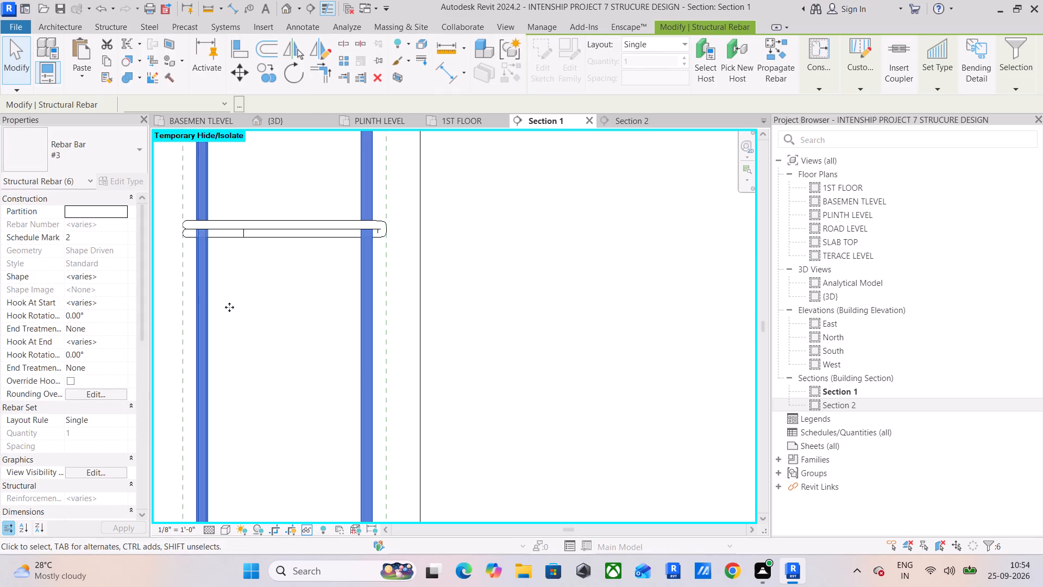
left_click(284, 342)
Select a straight #3 vertical bar at the column's bottom corner and set its start and end hooks to Standard 90 degrees.
scroll(285, 333, "down", 4)
middle_click_drag(285, 333, 354, 295)
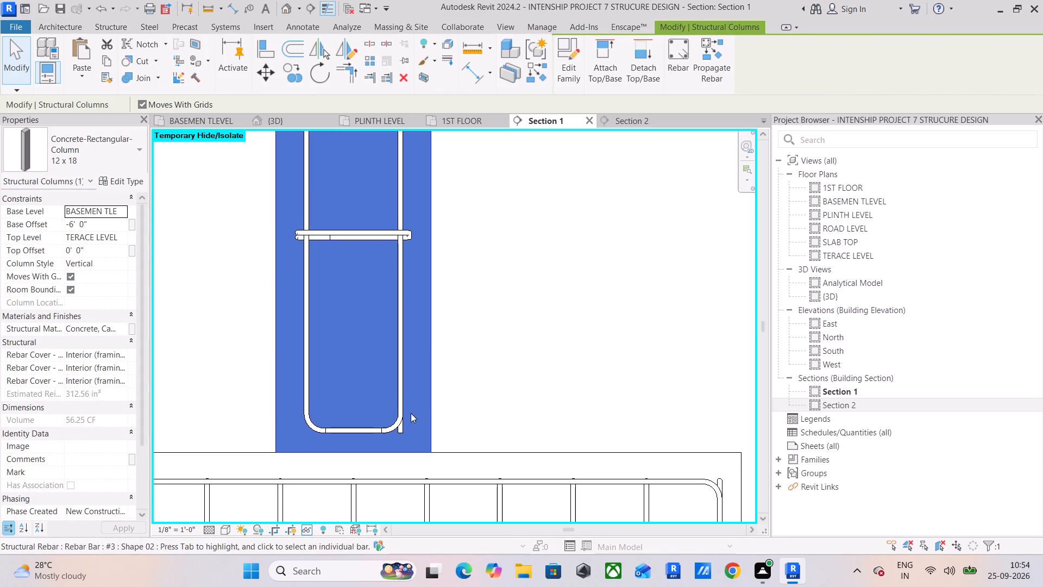
scroll(400, 425, "up", 5)
left_click(588, 355)
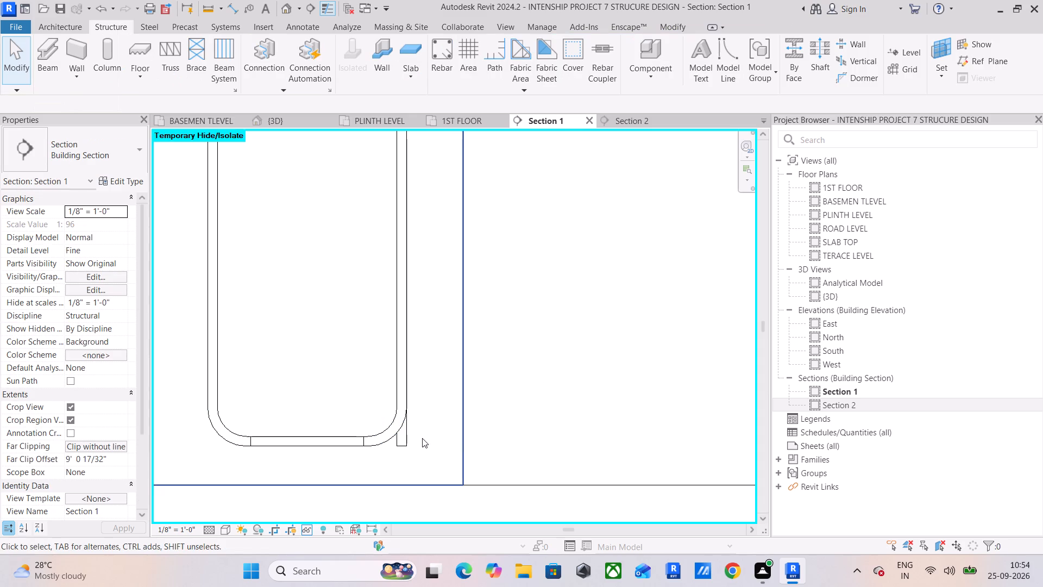
left_click(403, 445)
left_click_drag(631, 430, 619, 434)
left_click(408, 426)
left_click(410, 446)
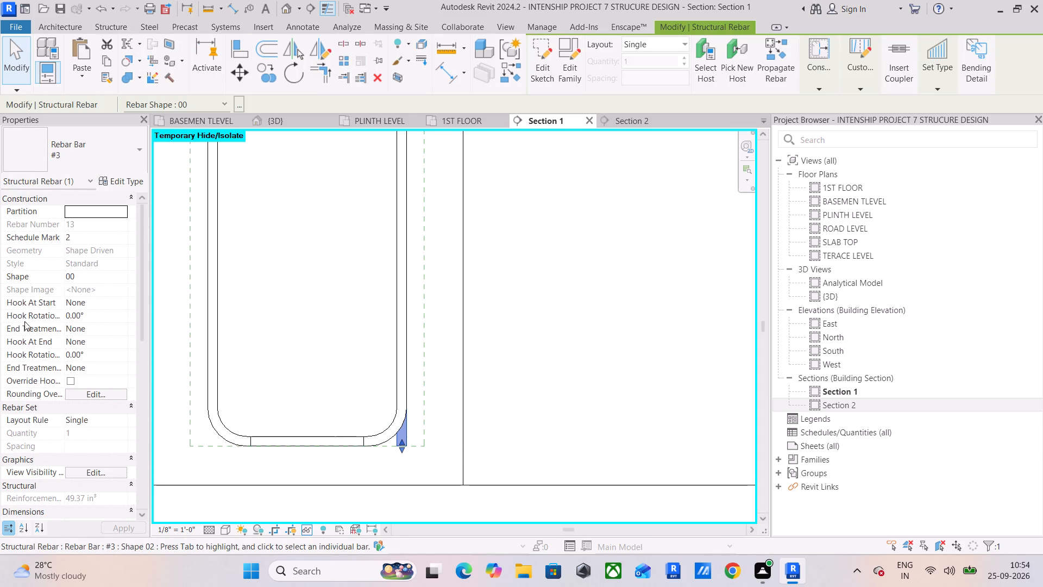
left_click(122, 304)
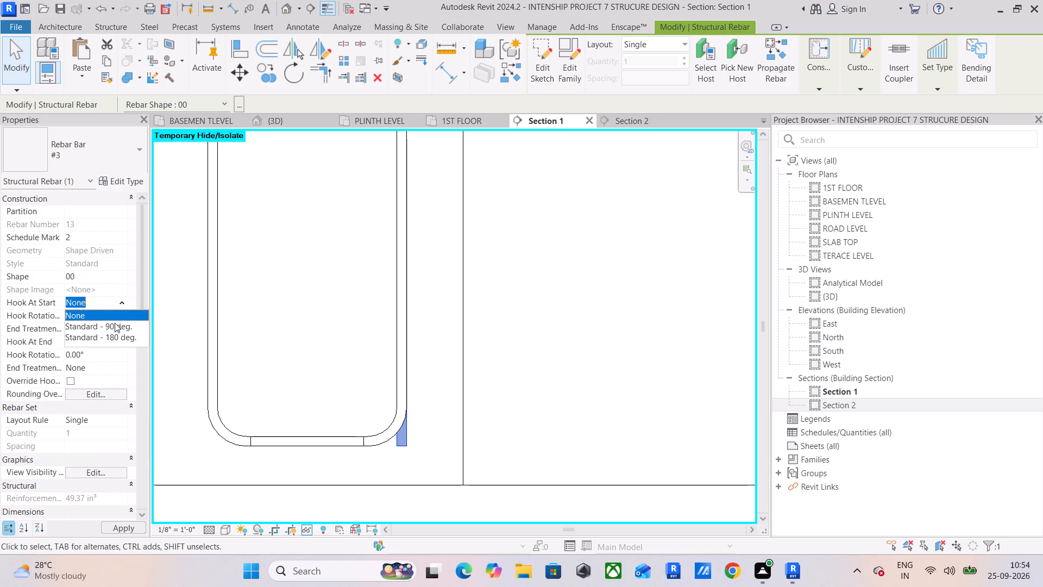
left_click(114, 327)
left_click(118, 344)
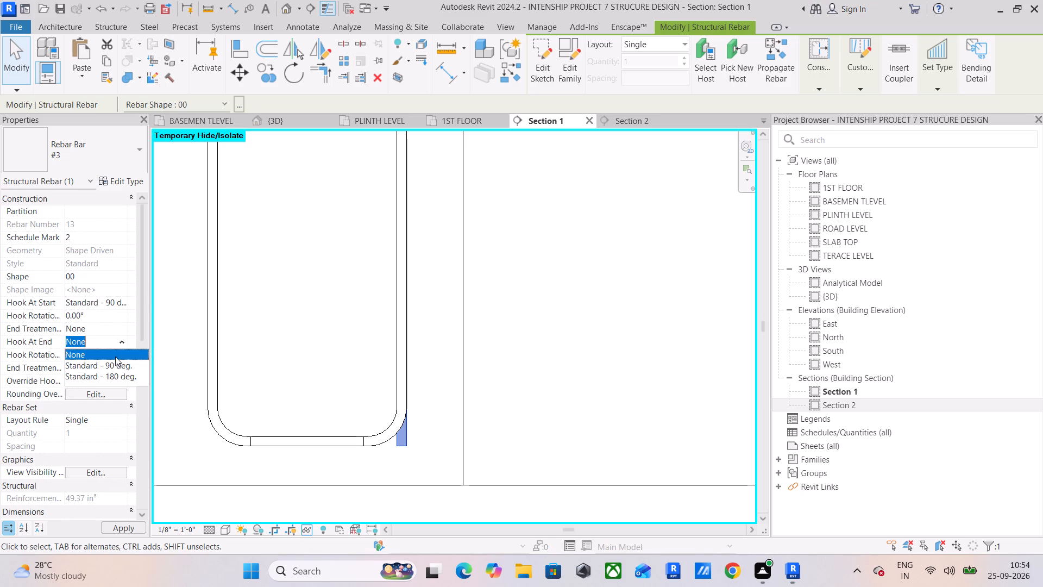
left_click(116, 367)
left_click(291, 344)
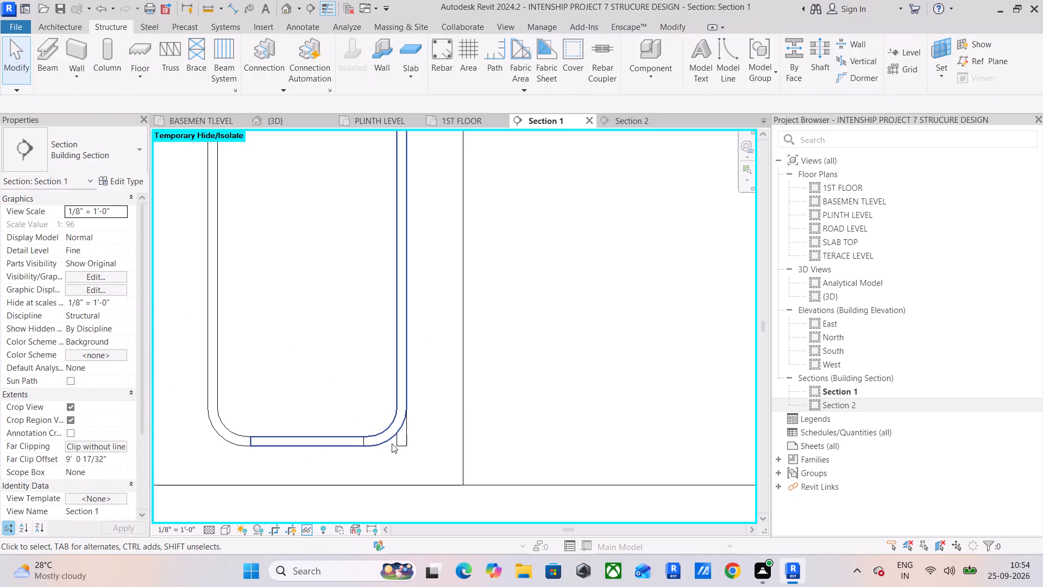
Select the remaining straight #3 vertical bar at the column's bottom corner and set its end and start hooks to Standard 90 degrees.
left_click(410, 444)
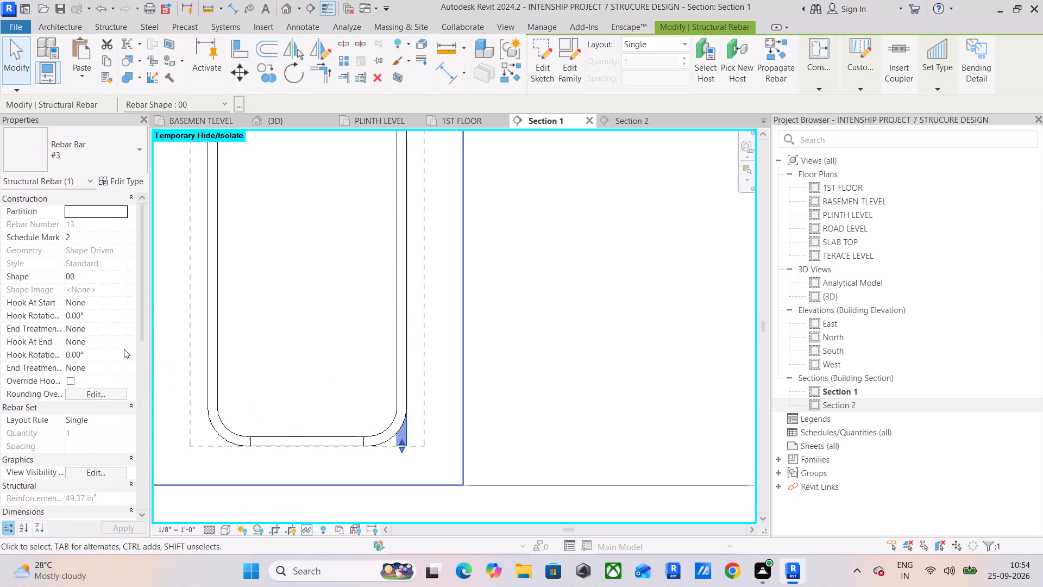
left_click(124, 346)
left_click(123, 367)
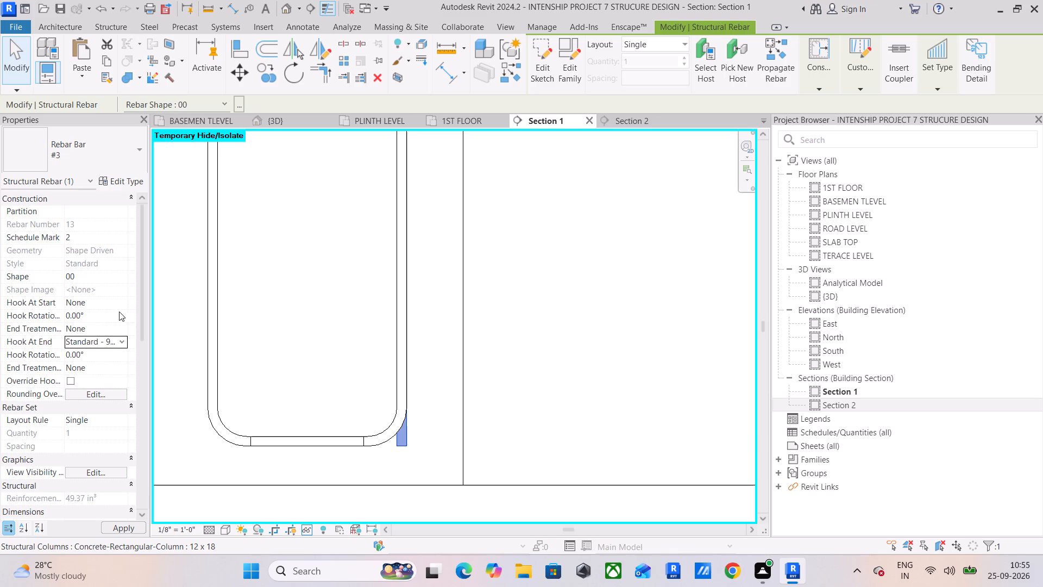
left_click(121, 305)
left_click(125, 323)
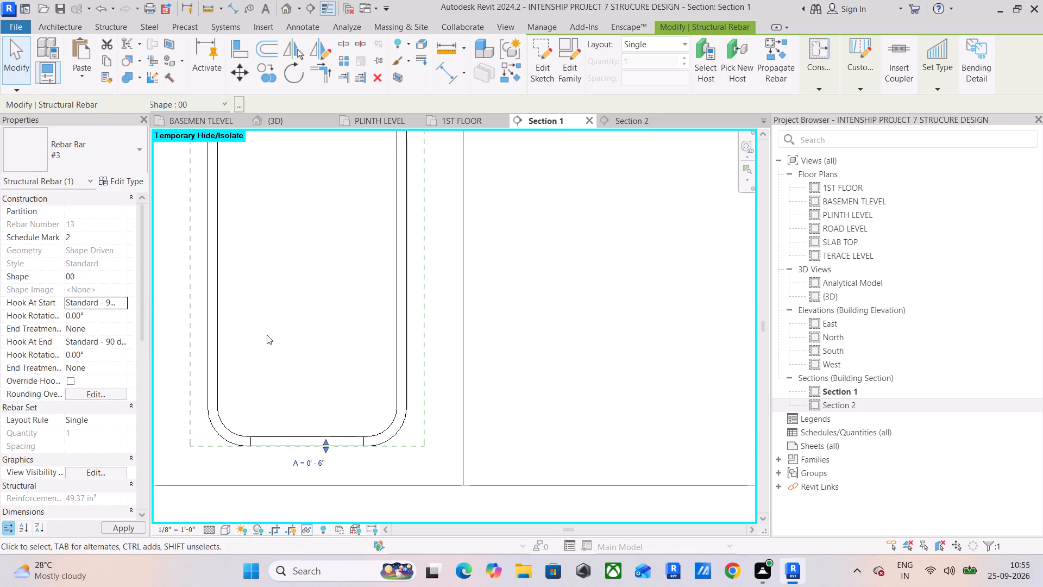
left_click(273, 333)
Move the #3 tie set down the vertical bars to the column base, level with the bottom hooks.
scroll(277, 341, "down", 6)
middle_click_drag(271, 371, 279, 435)
left_click(298, 295)
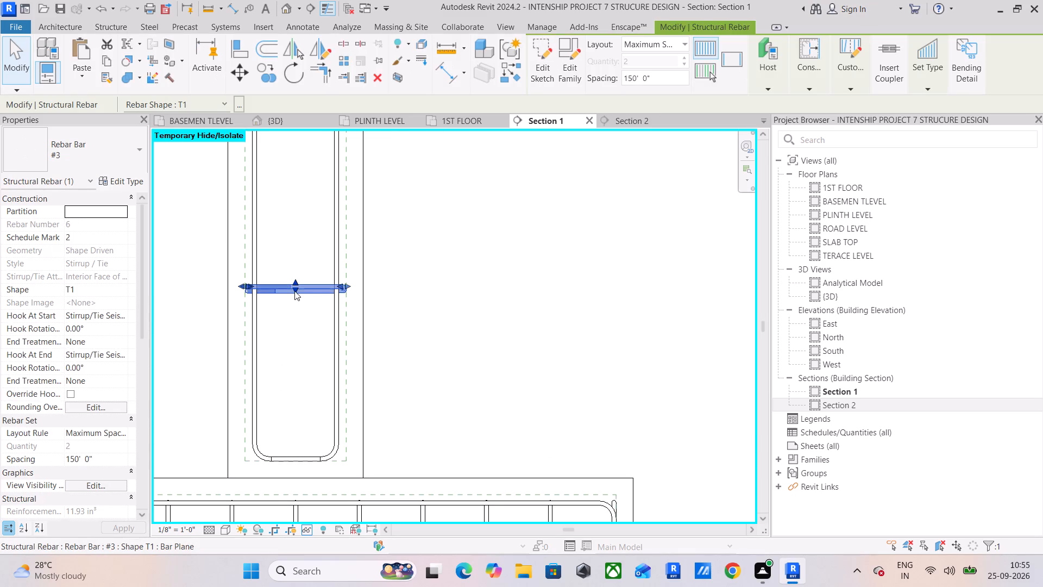
left_click_drag(296, 290, 284, 440)
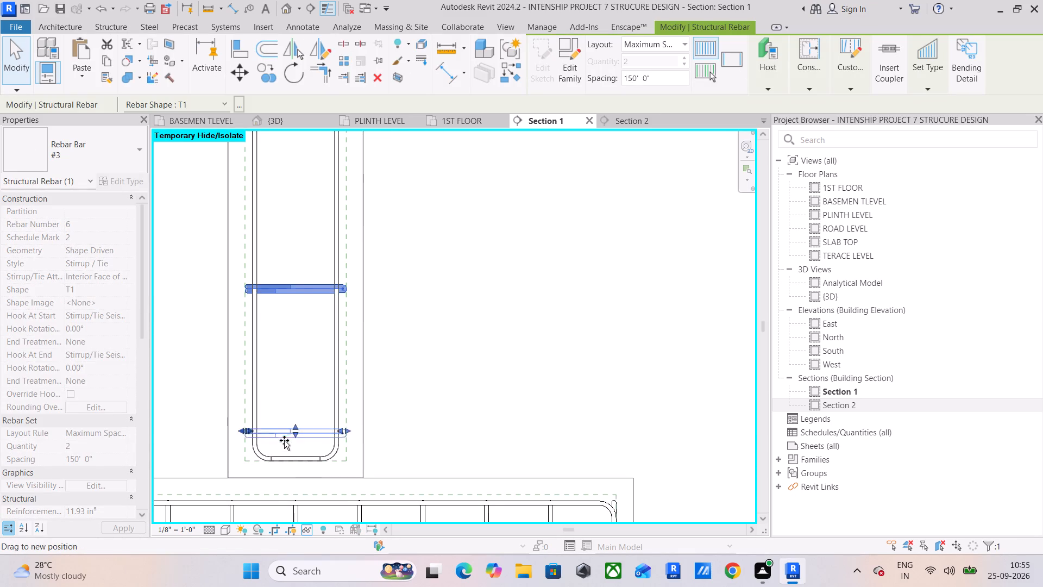
left_click_drag(284, 440, 287, 447)
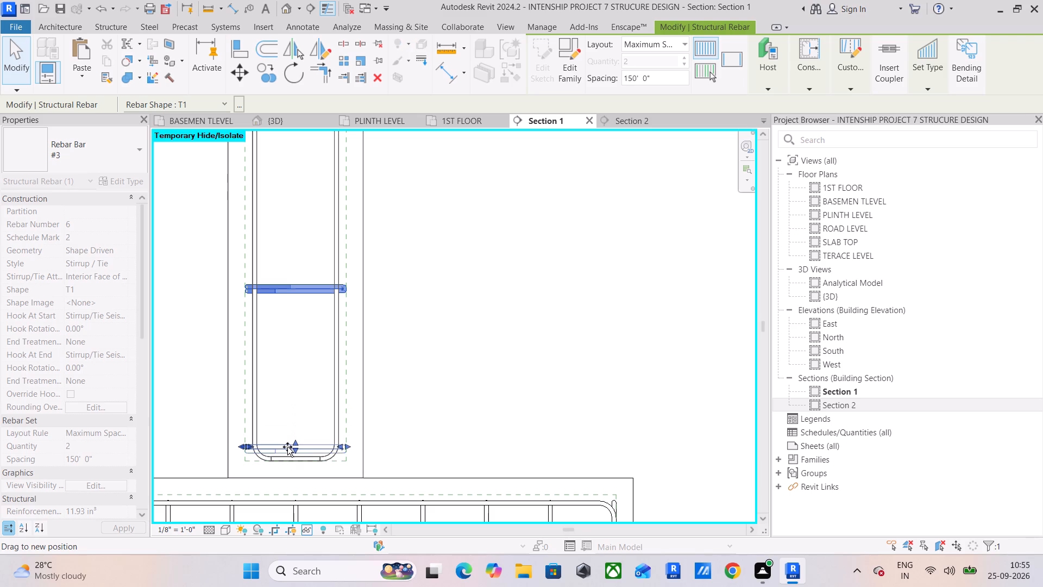
left_click_drag(287, 447, 289, 448)
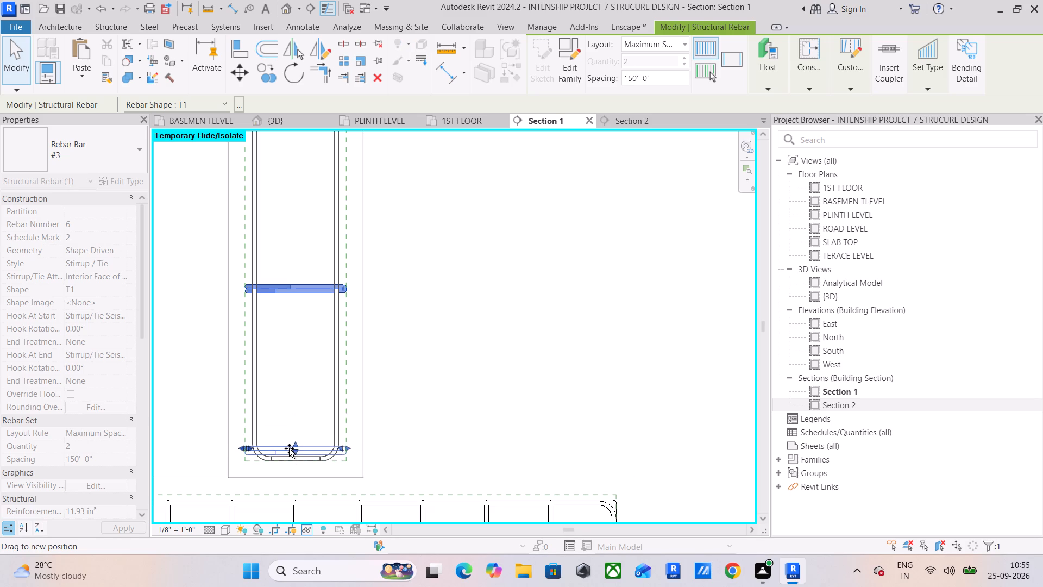
left_click_drag(289, 448, 289, 458)
Extend one right-side vertical bar of the column down so its bottom hook sits inside the footing, below the top mat.
middle_click_drag(417, 420, 518, 292)
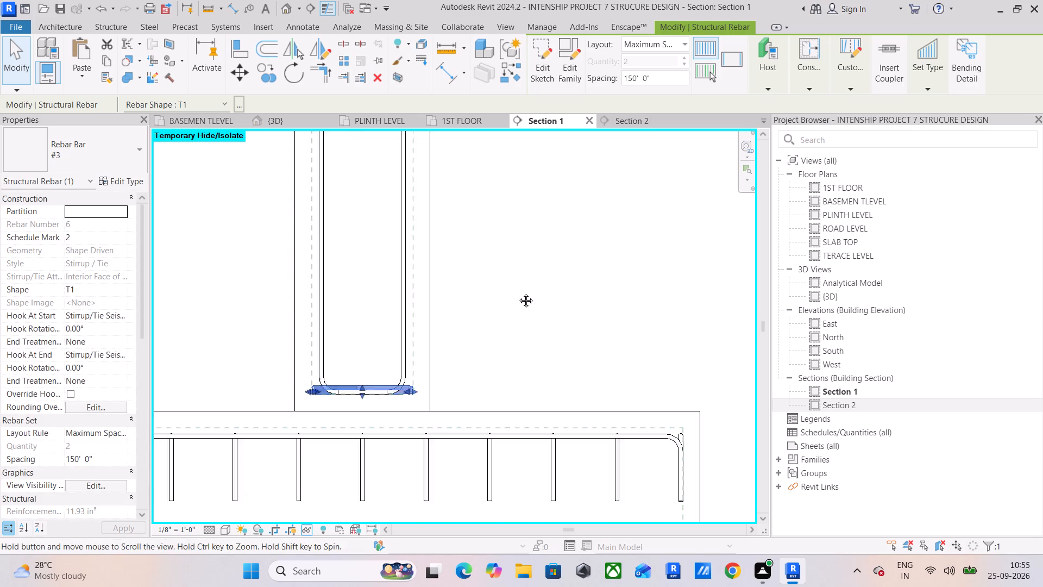
middle_click_drag(518, 292, 531, 267)
left_click(447, 273)
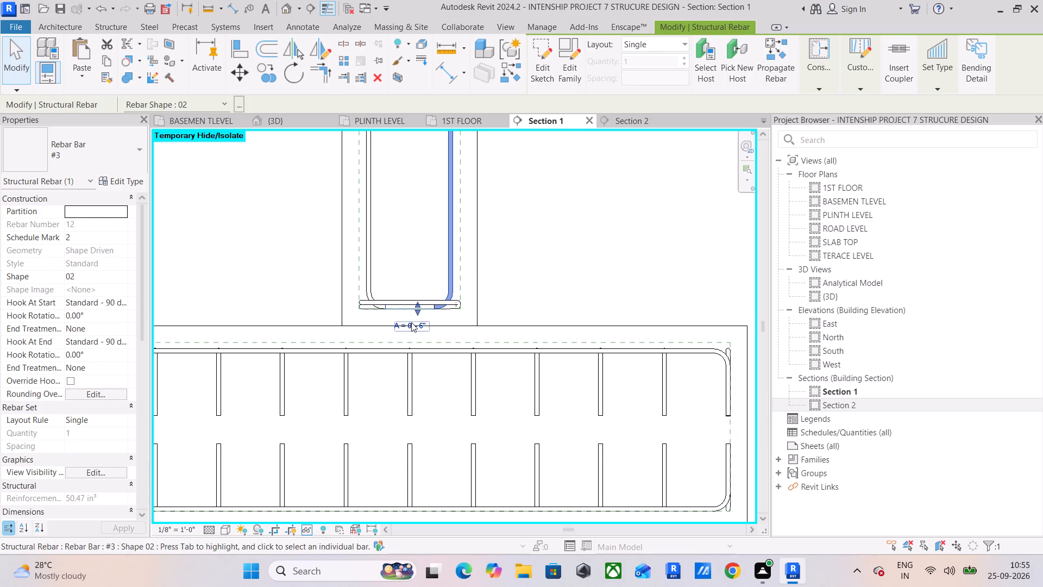
left_click_drag(417, 309, 410, 401)
left_click(412, 249)
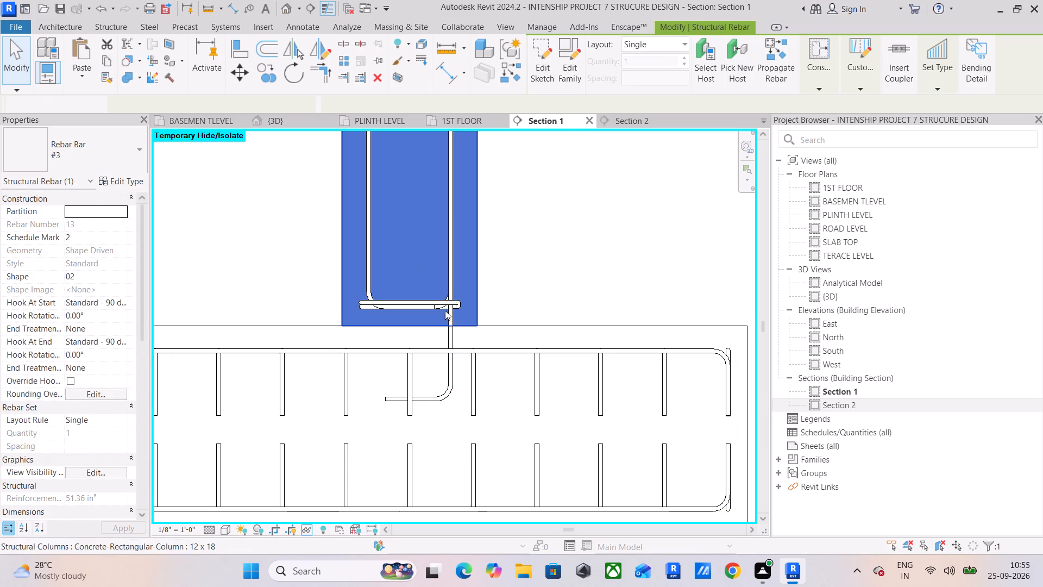
scroll(423, 292, "up", 4)
left_click(637, 290)
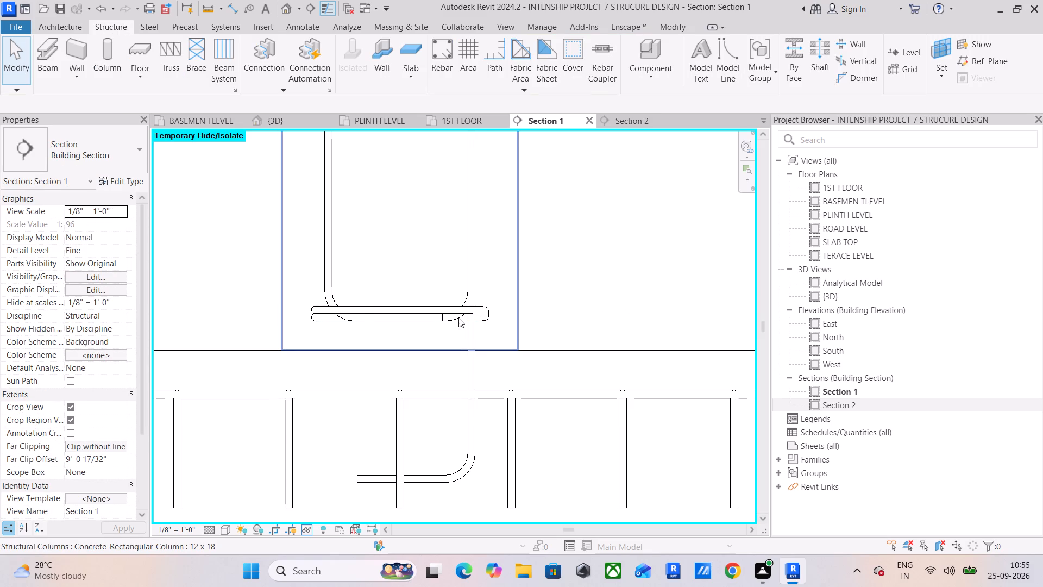
Extend the other right-side vertical bar into the footing, lining its bottom hook up with the hook already placed there.
scroll(458, 318, "up", 4)
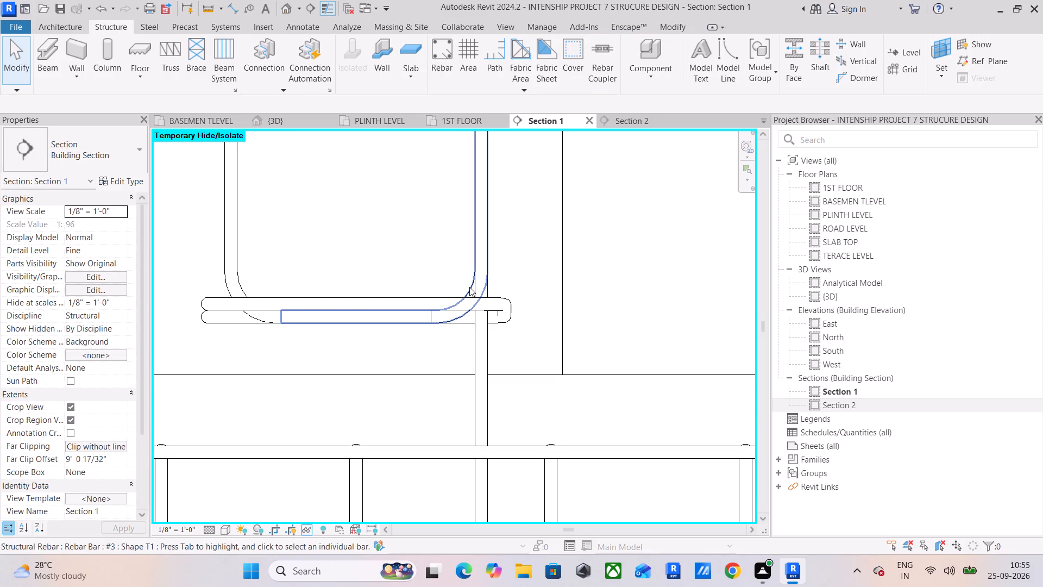
left_click(468, 288)
scroll(379, 330, "down", 5)
middle_click_drag(379, 330, 422, 268)
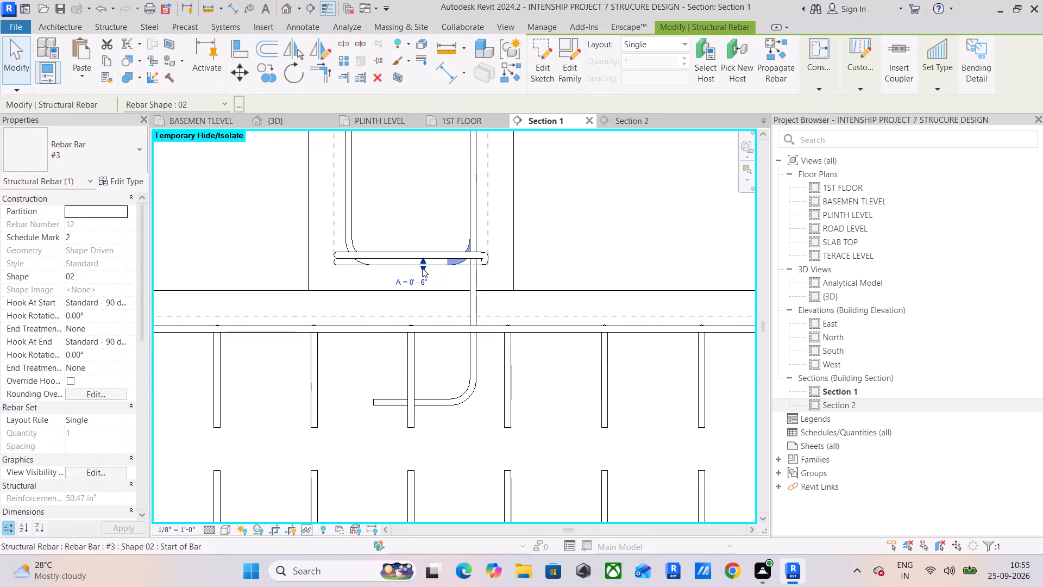
left_click_drag(425, 270, 431, 406)
scroll(427, 408, "up", 10)
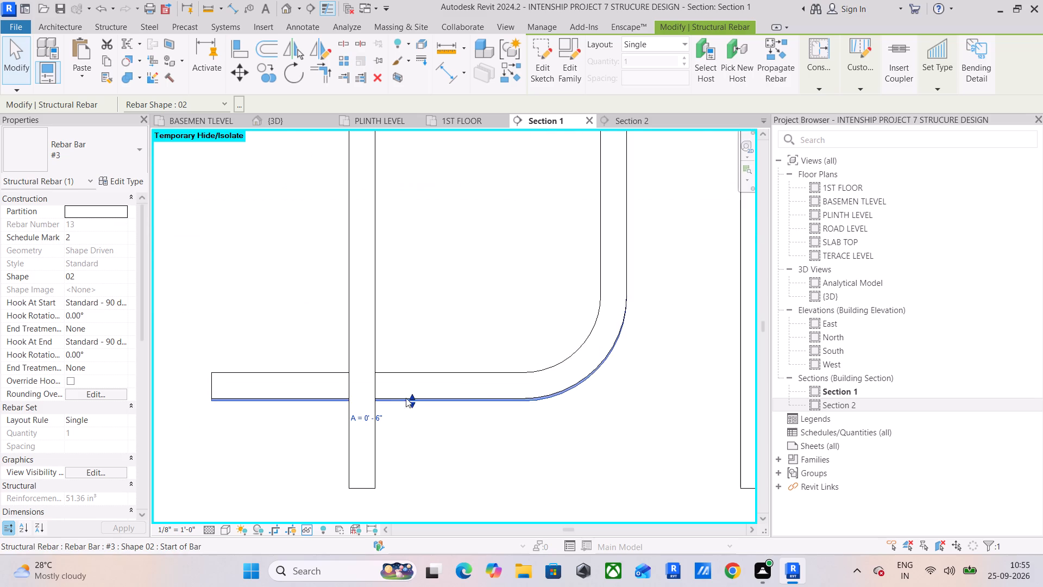
scroll(404, 394, "up", 5)
left_click(418, 404)
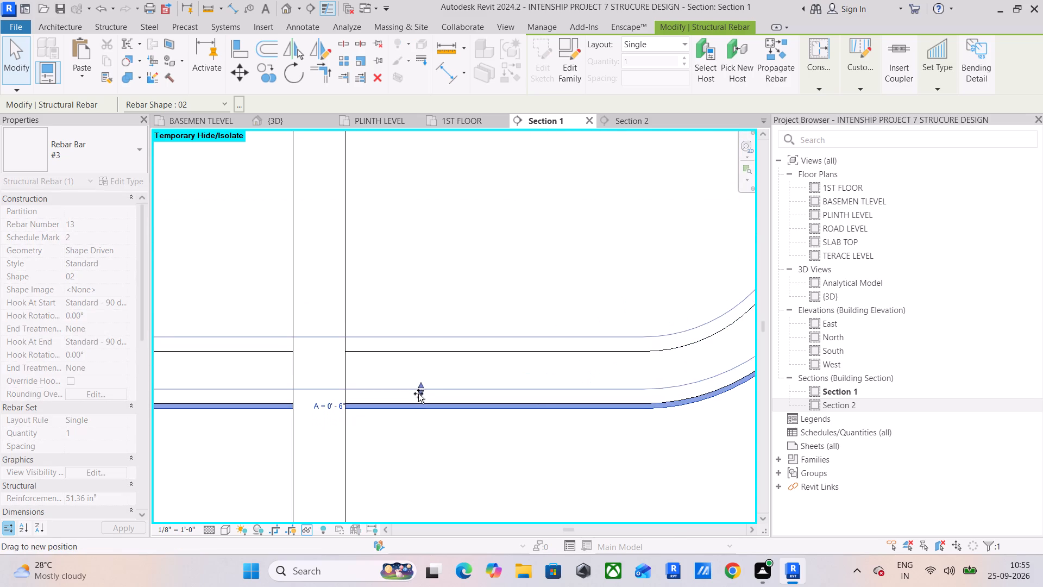
left_click(445, 291)
Extend one left-side vertical bar of the column into the footing, with its bottom hook level with the right-side bars' hooks.
scroll(450, 336, "down", 5)
middle_click_drag(450, 336, 571, 432)
scroll(559, 356, "down", 10)
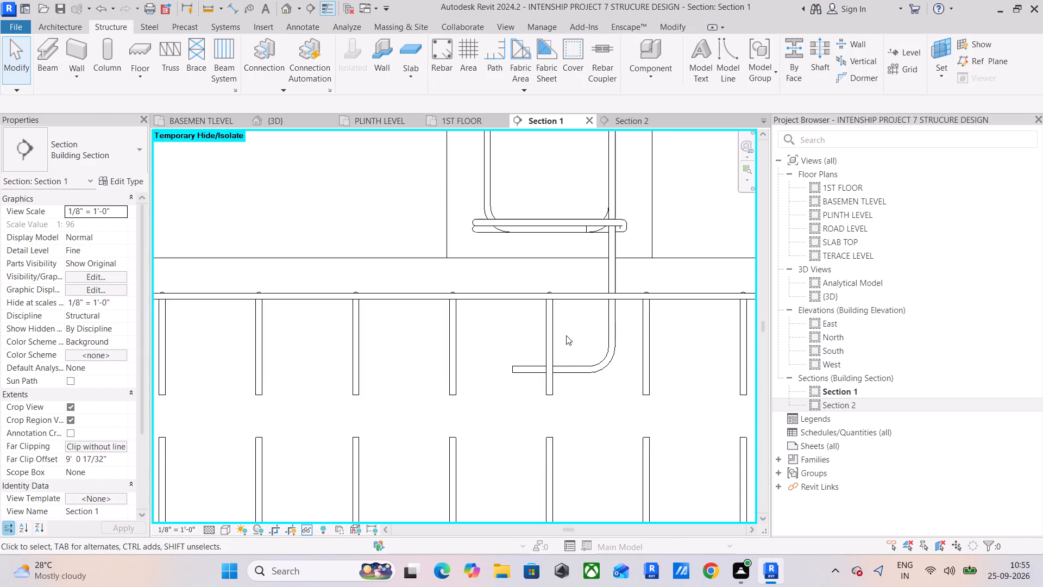
middle_click_drag(566, 335, 555, 402)
left_click(481, 243)
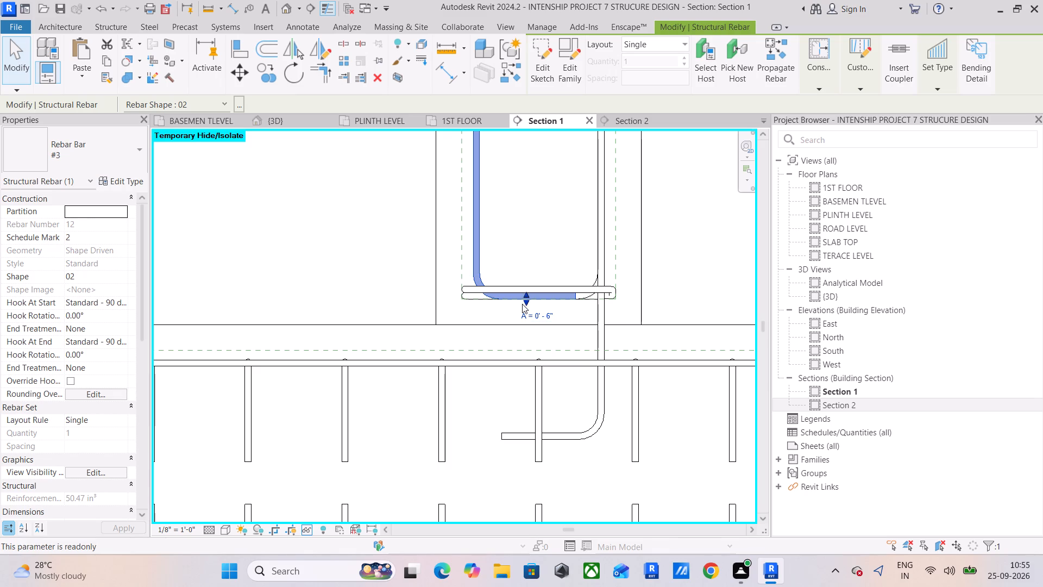
left_click_drag(524, 302, 514, 439)
scroll(514, 439, "up", 10)
scroll(542, 475, "up", 3)
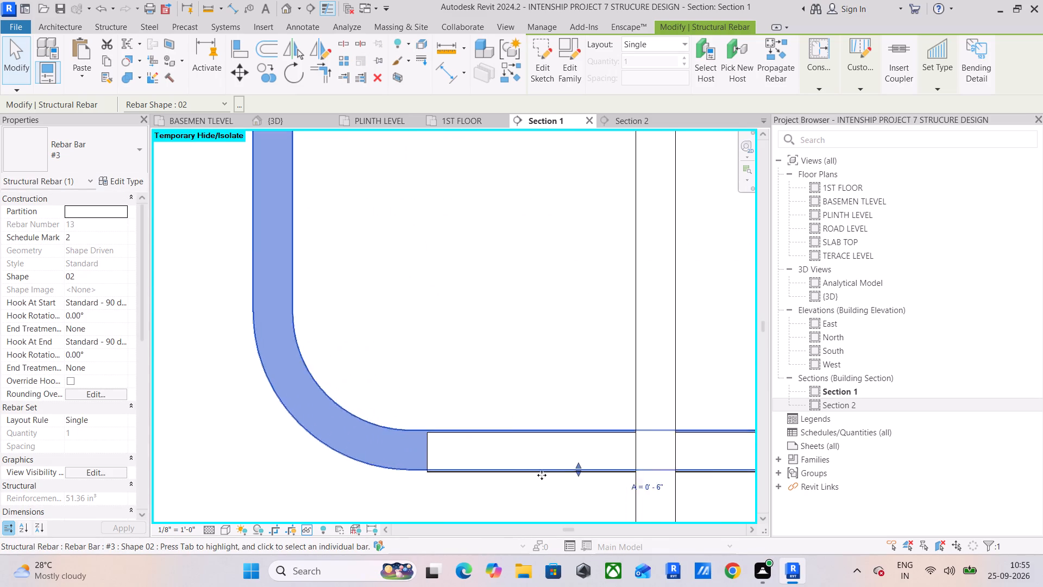
scroll(542, 475, "up", 2)
left_click(588, 471)
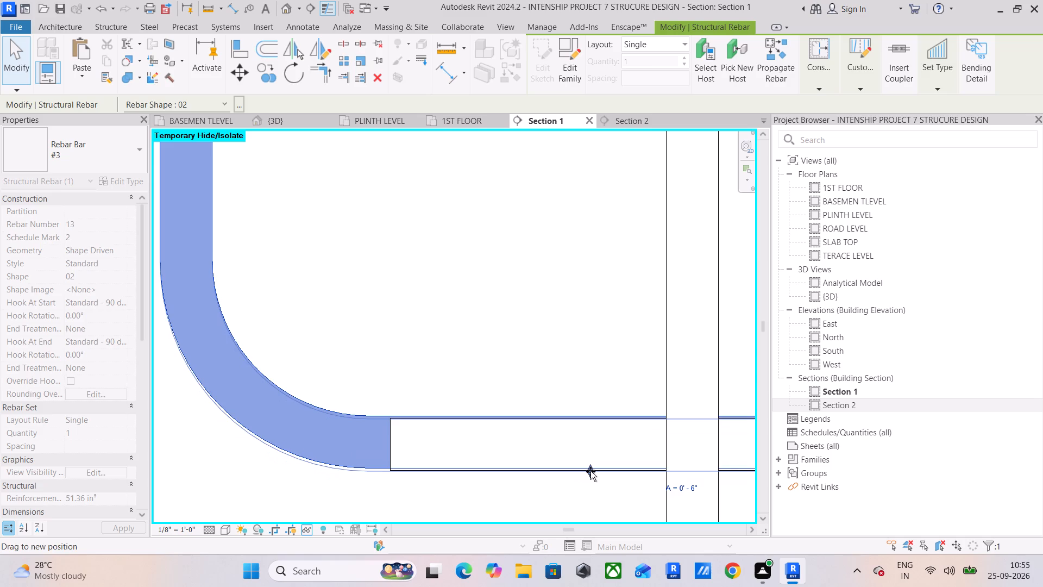
left_click(546, 296)
Extend another left-side vertical bar into the footing and fine-tune its bottom hook to match the level of the others.
scroll(548, 303, "down", 10)
middle_click_drag(552, 314, 542, 480)
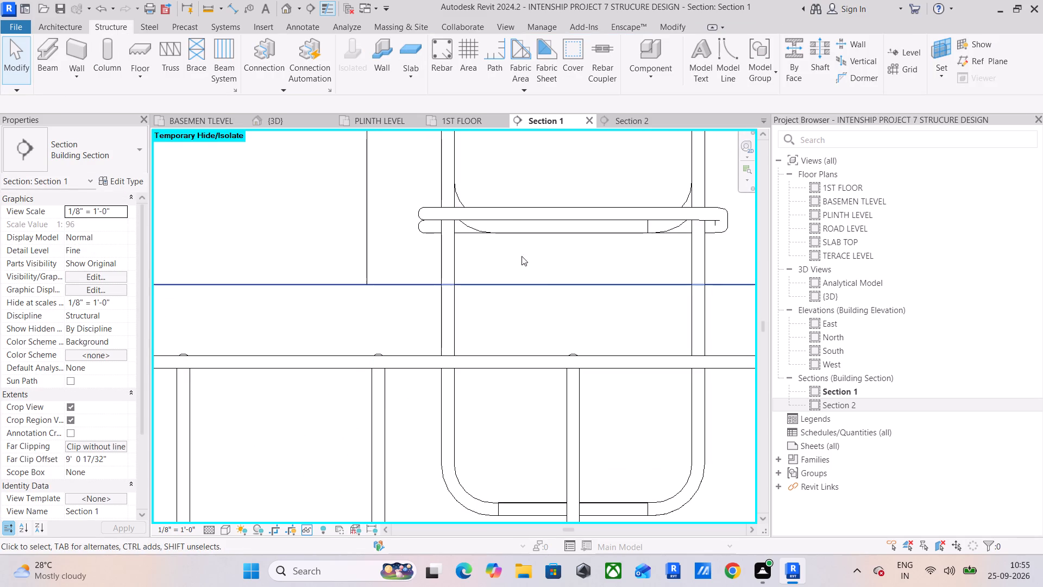
left_click(461, 199)
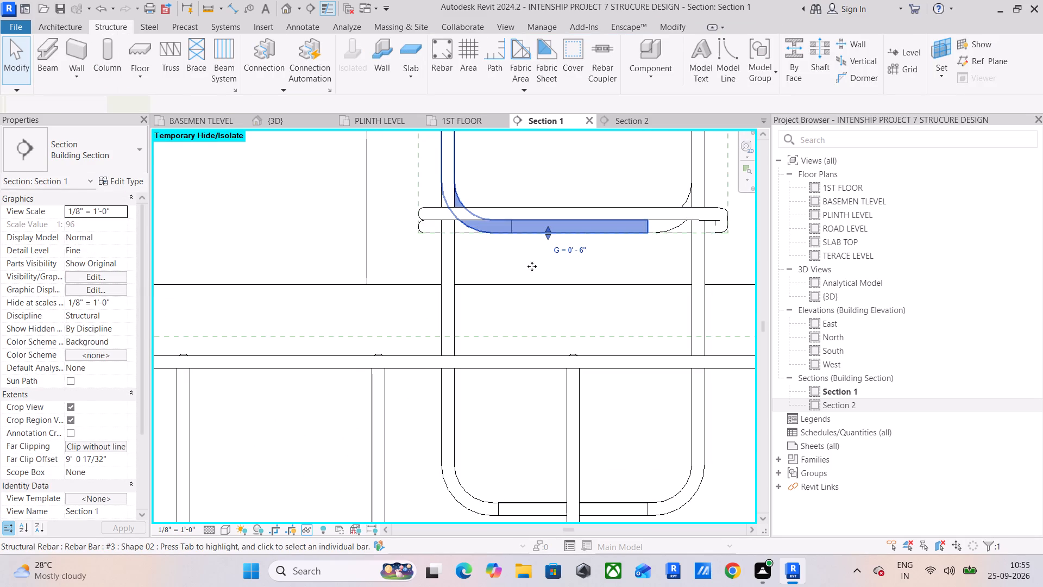
left_click_drag(548, 237, 537, 494)
middle_click_drag(538, 489, 560, 324)
scroll(560, 324, "up", 4)
left_click_drag(578, 338, 575, 376)
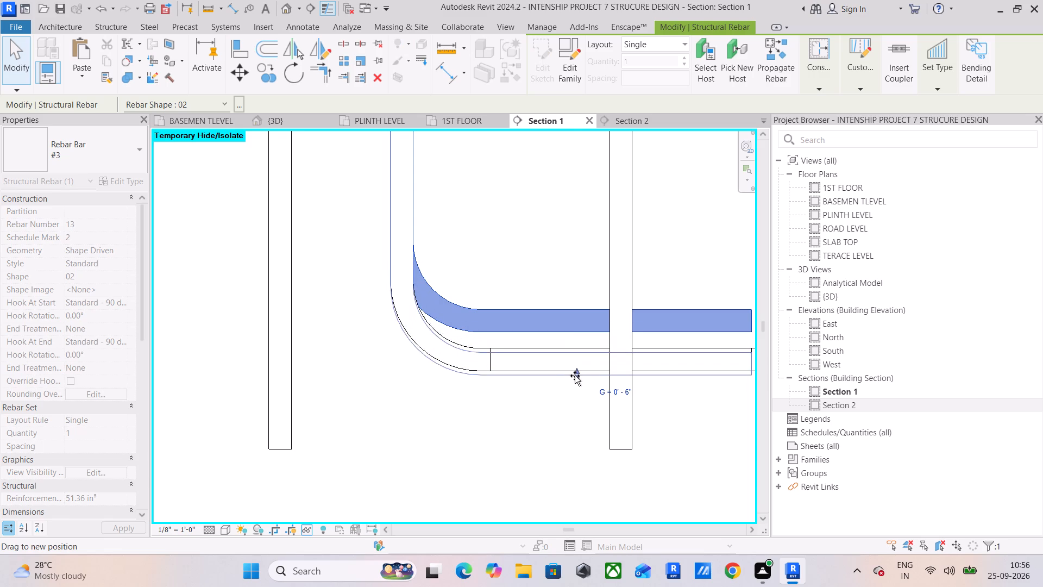
left_click_drag(575, 376, 577, 369)
scroll(577, 370, "up", 10)
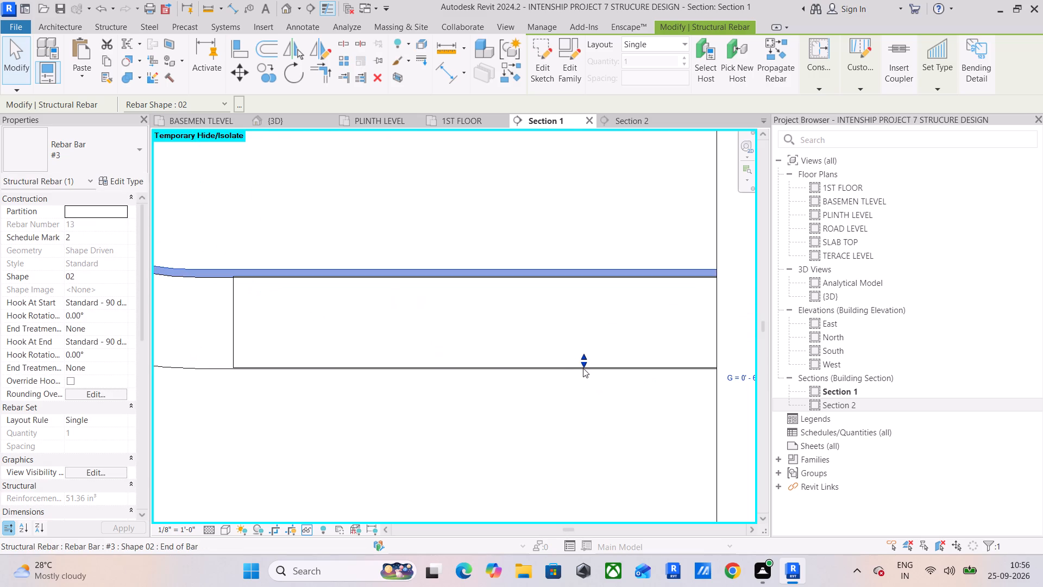
left_click(584, 366)
left_click(569, 403)
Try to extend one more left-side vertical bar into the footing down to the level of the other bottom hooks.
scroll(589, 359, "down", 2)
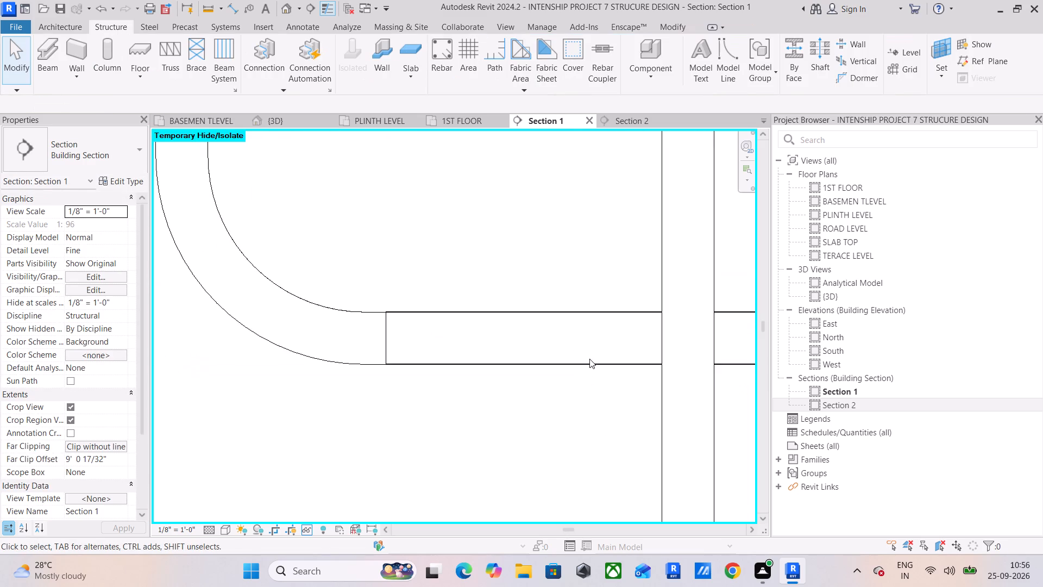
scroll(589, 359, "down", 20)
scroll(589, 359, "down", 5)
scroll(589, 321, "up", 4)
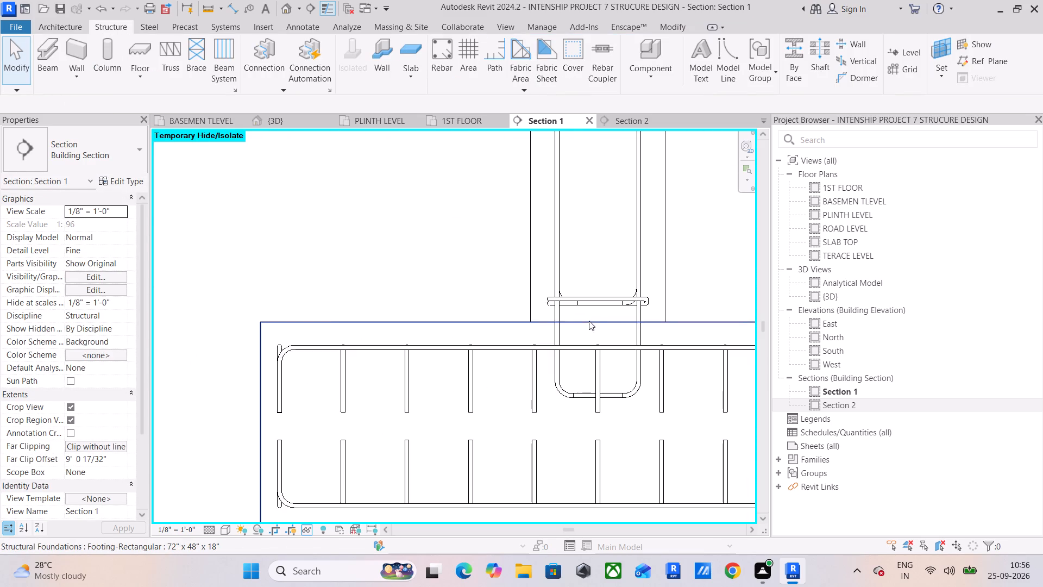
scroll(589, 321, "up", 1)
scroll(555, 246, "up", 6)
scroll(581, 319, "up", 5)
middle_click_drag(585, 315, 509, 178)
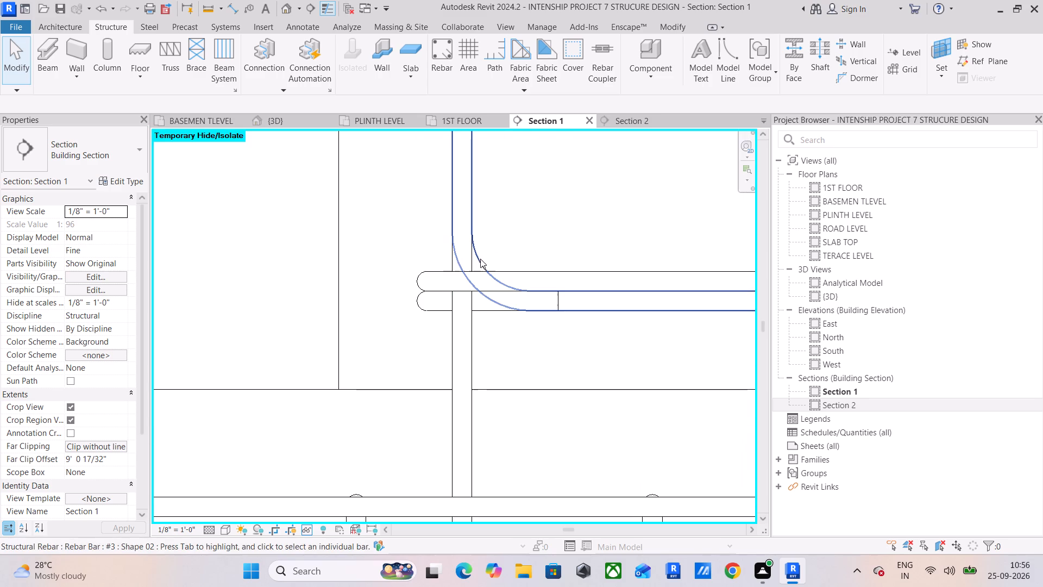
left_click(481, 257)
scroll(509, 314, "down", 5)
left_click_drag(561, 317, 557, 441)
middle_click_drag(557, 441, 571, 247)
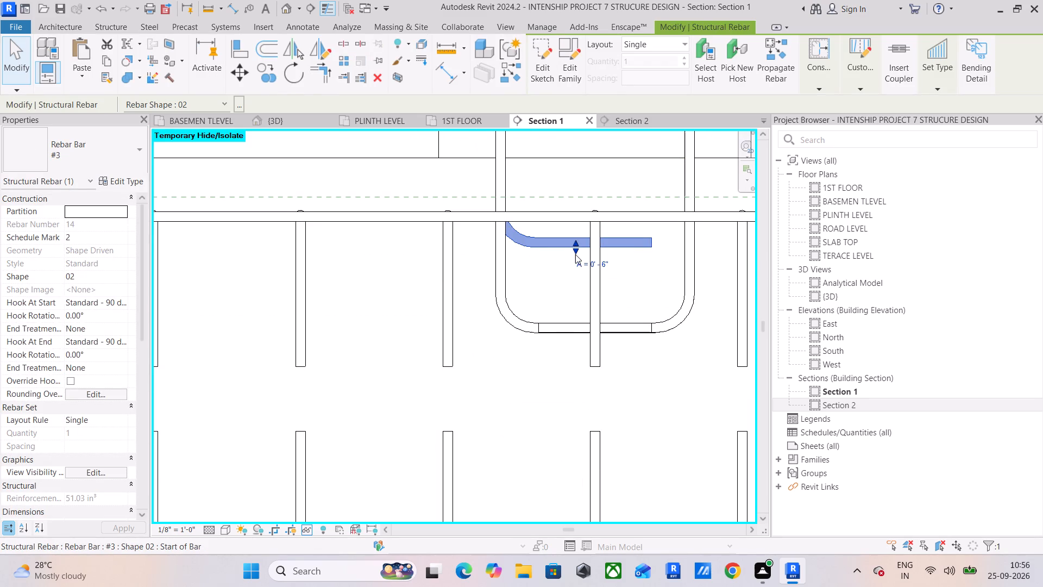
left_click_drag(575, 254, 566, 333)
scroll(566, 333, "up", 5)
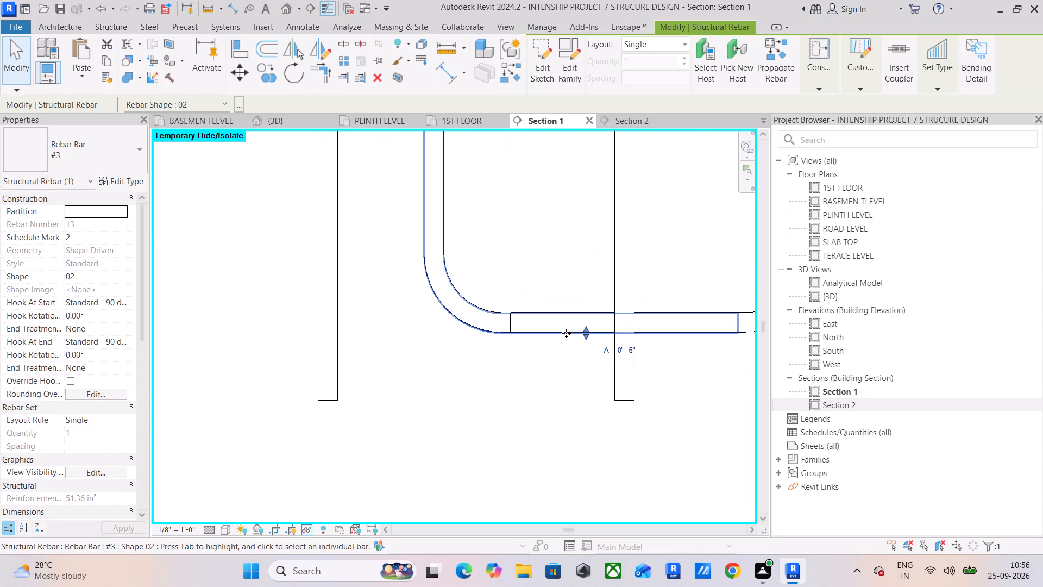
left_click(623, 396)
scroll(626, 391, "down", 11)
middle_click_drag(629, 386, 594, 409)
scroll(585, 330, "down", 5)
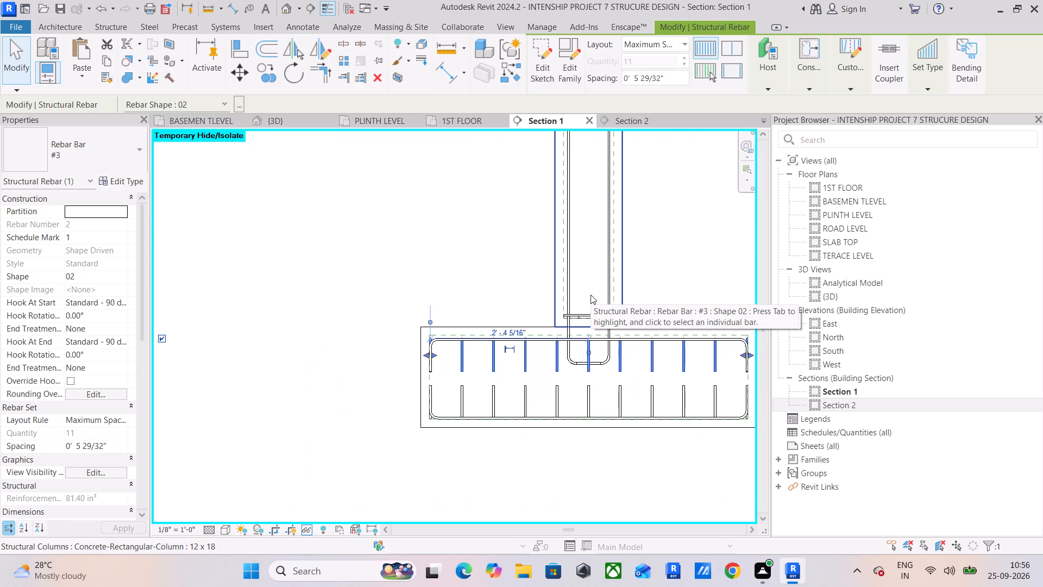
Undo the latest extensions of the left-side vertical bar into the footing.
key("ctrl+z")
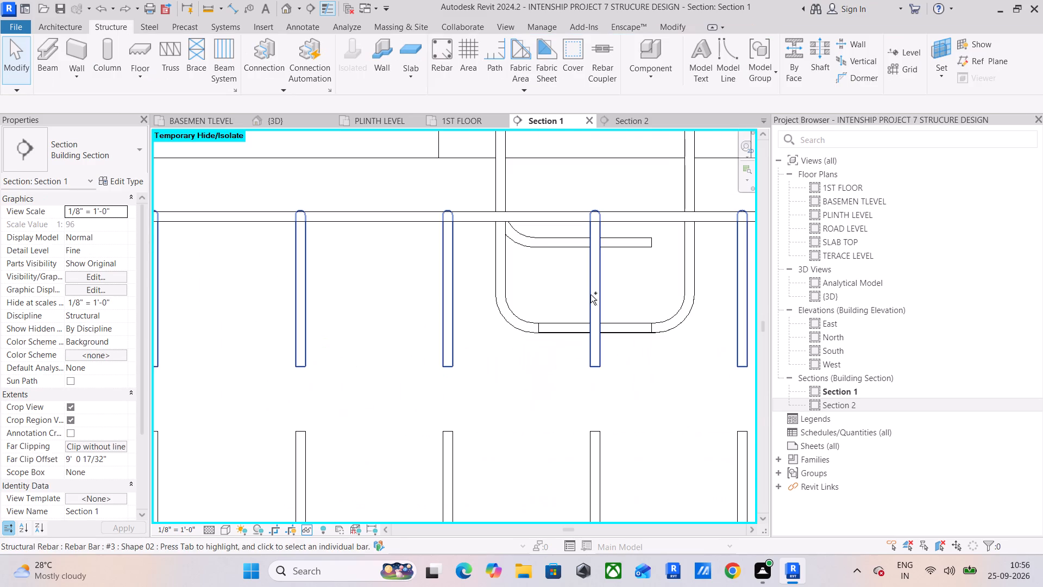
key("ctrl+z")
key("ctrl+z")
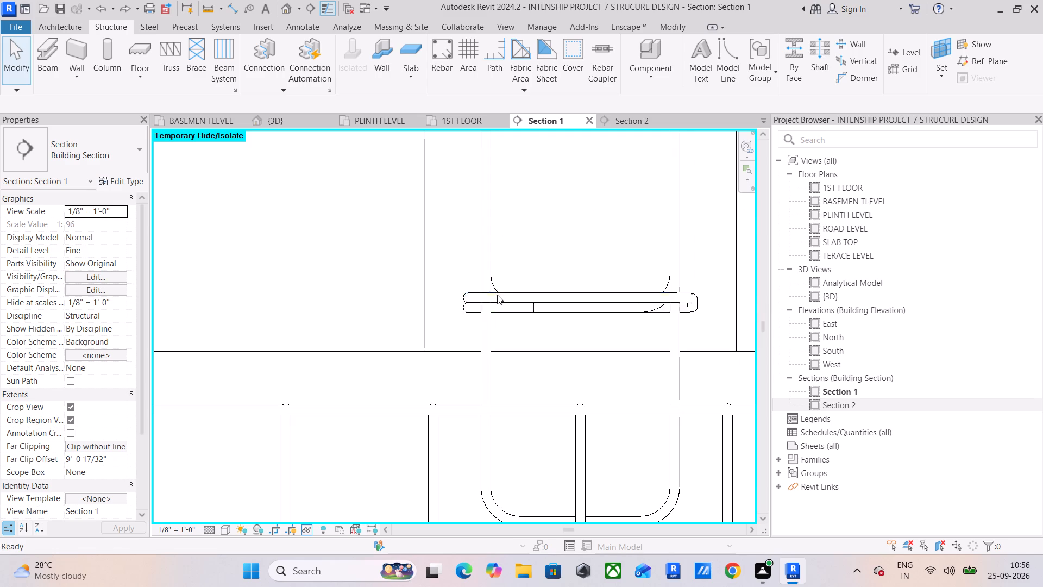
Open the 3D view and examine the footings, columns and basement-level beams across the structure.
scroll(497, 295, "down", 17)
scroll(428, 291, "down", 2)
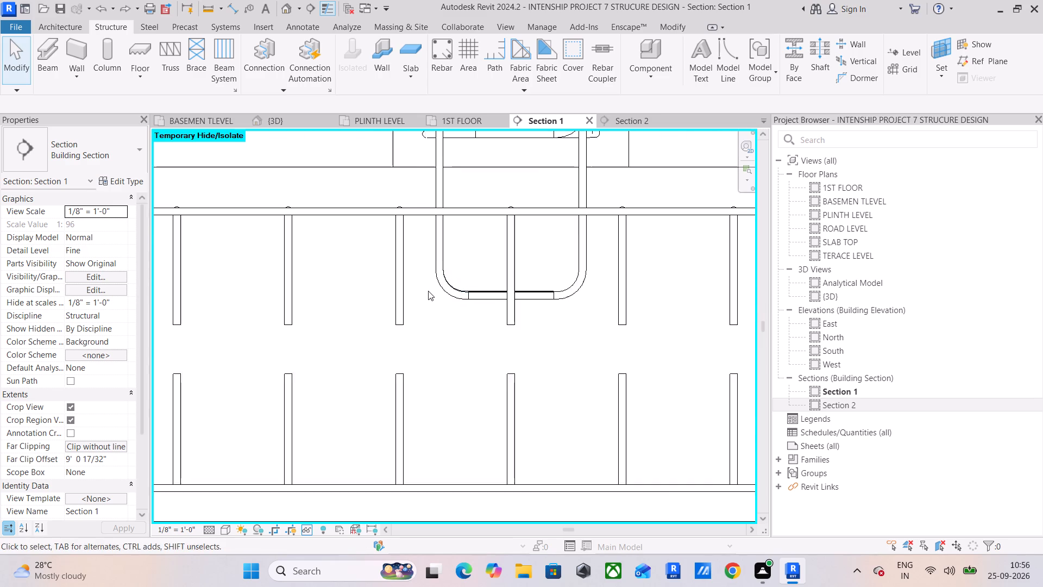
scroll(428, 291, "down", 2)
double_click(281, 113)
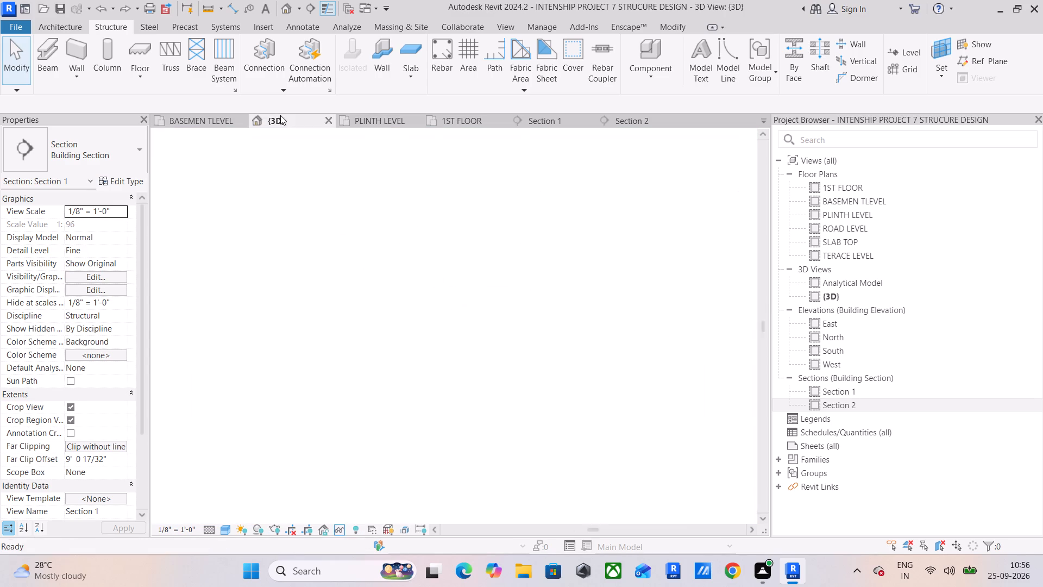
middle_click_drag(444, 293, 462, 196)
scroll(469, 251, "down", 5)
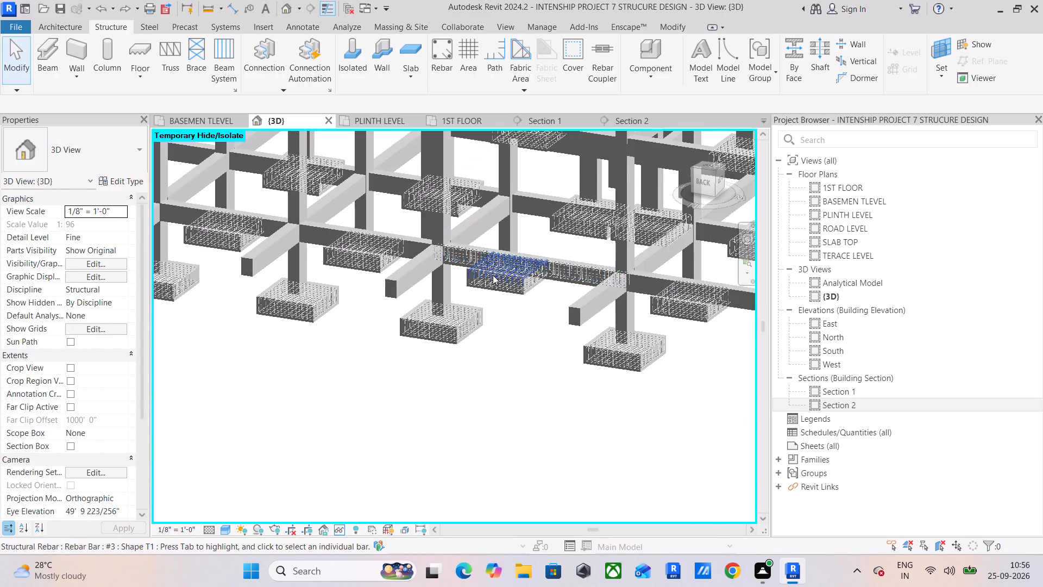
middle_click_drag(510, 290, 283, 412)
scroll(323, 408, "down", 4)
middle_click_drag(325, 411, 568, 426)
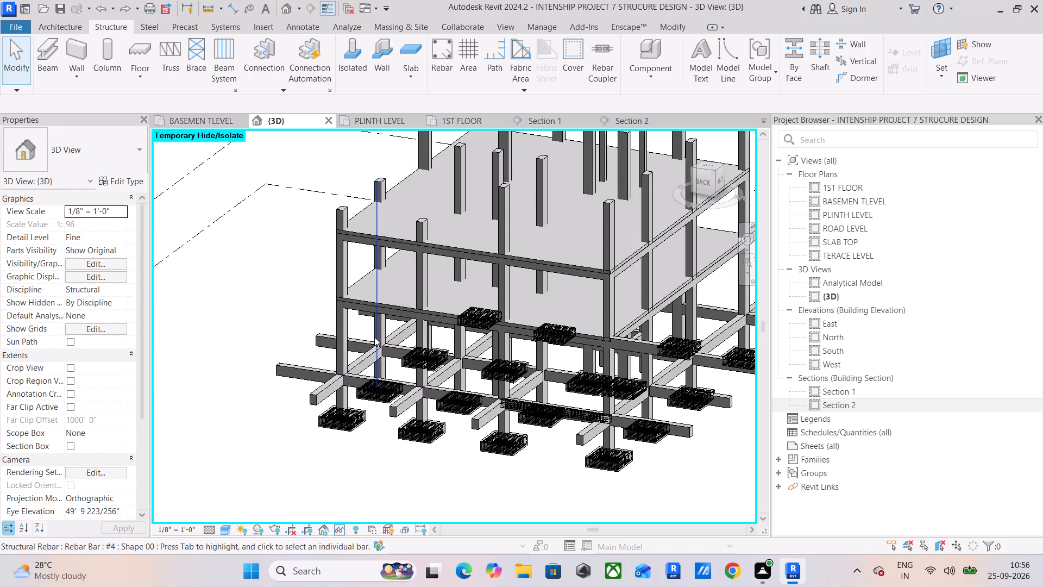
Examine the 12 x 18 column with placed reinforcement and its footing in the 3D view.
middle_click_drag(374, 337, 553, 290, "shift")
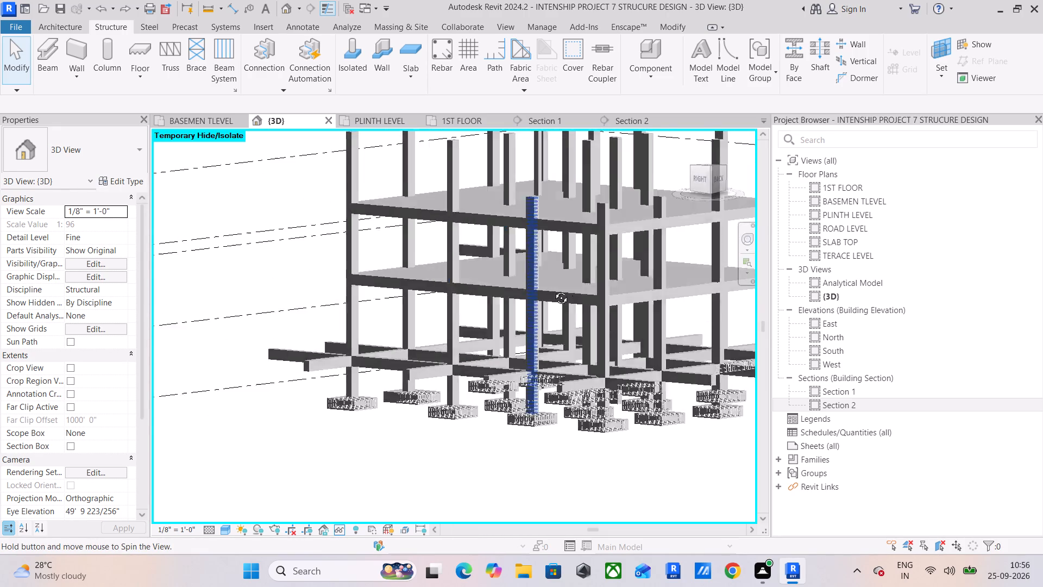
middle_click_drag(553, 290, 568, 288, "shift")
middle_click_drag(469, 383, 538, 393, "shift")
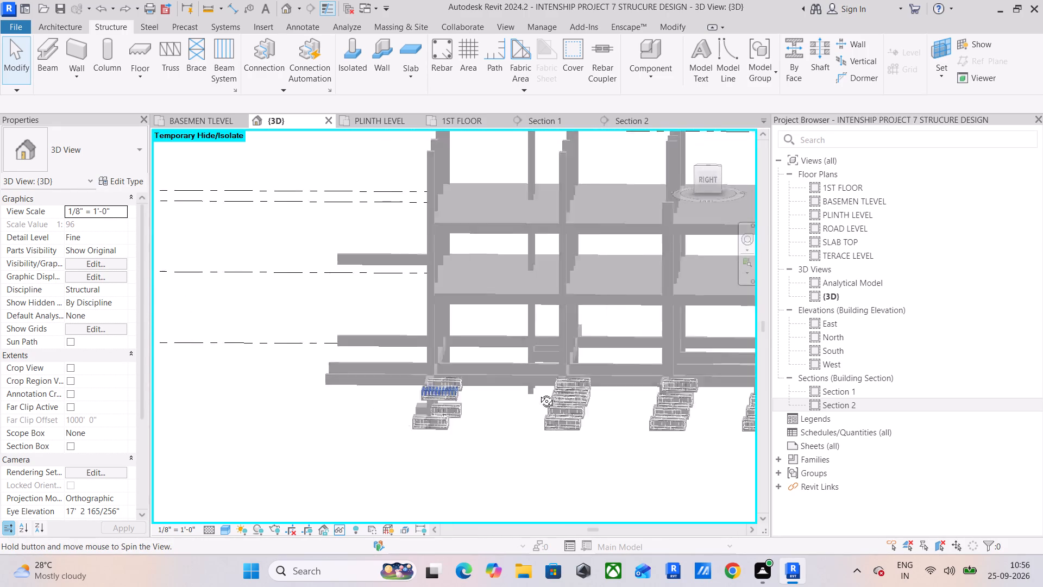
middle_click_drag(538, 393, 330, 405, "shift")
middle_click_drag(554, 421, 449, 433, "shift")
scroll(542, 415, "up", 9)
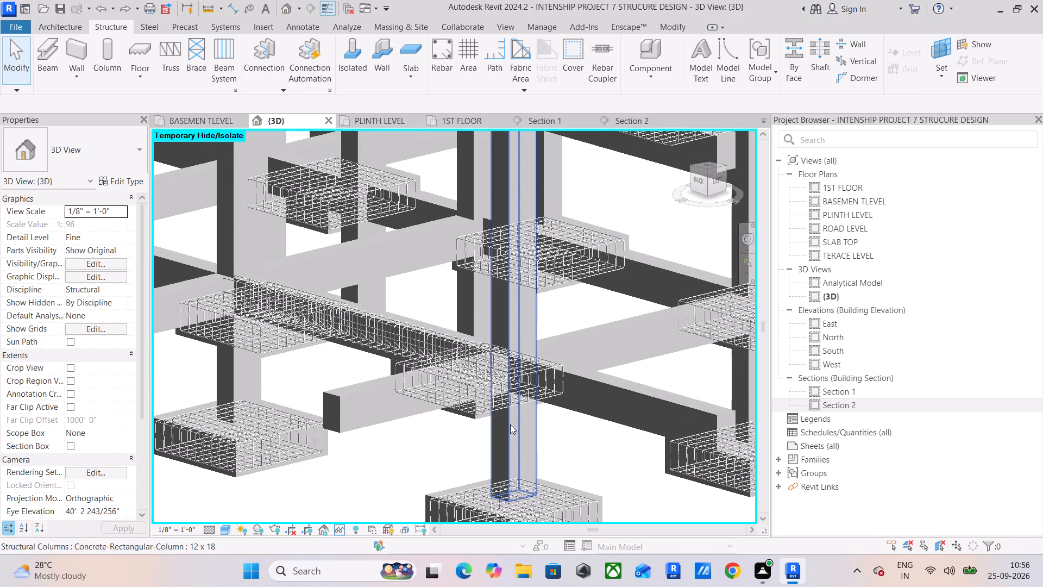
left_click(509, 442)
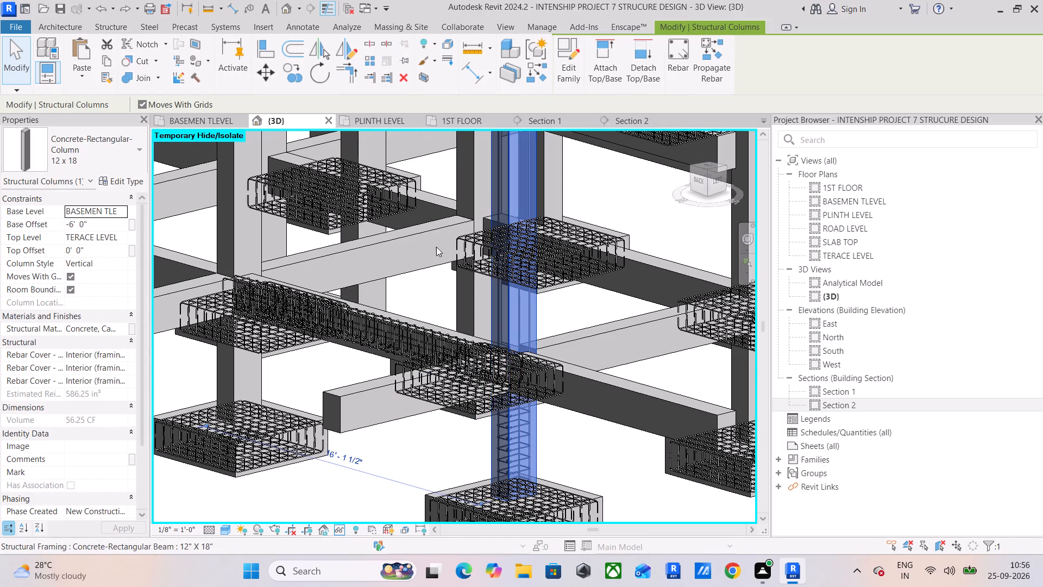
middle_click_drag(519, 423, 516, 344)
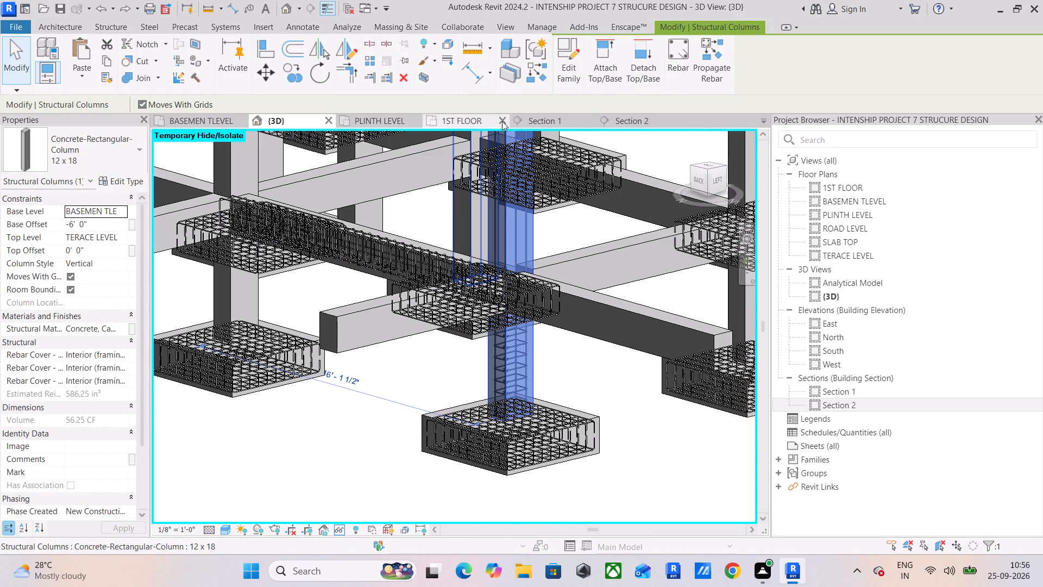
In Section 1, select the column's #3 vertical bars, including the shorter hooked ones, and its ties, and show them unobscured in the {3D} view.
left_click(543, 122)
left_click(520, 293)
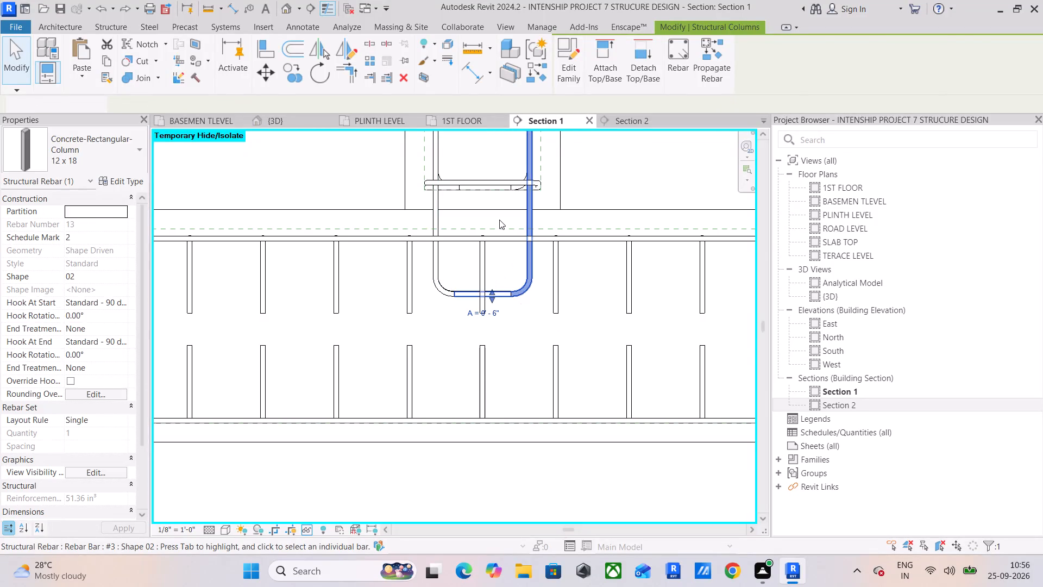
scroll(479, 170, "down", 3)
middle_click_drag(479, 170, 453, 330)
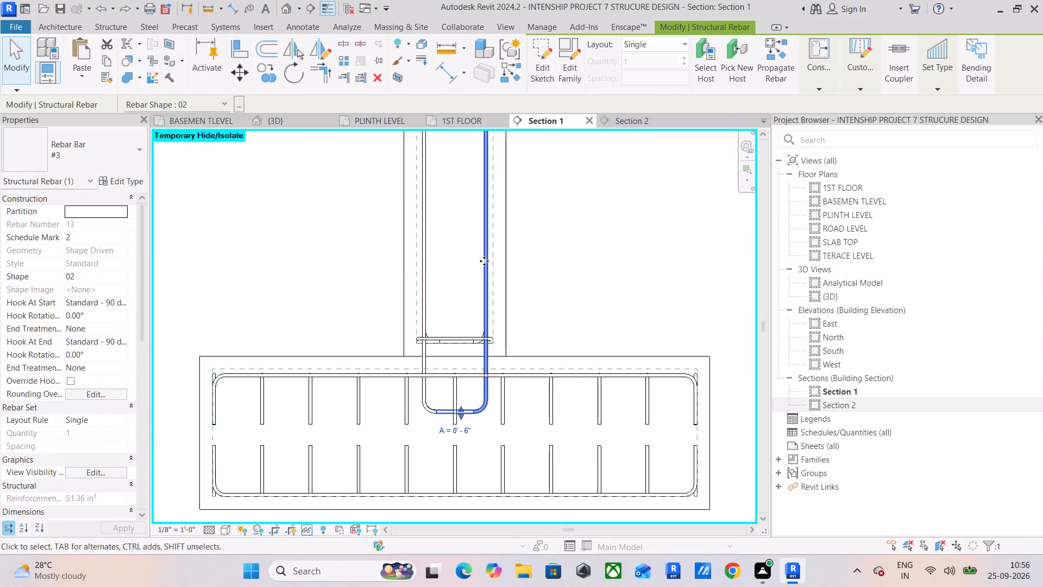
left_click(425, 260, "ctrl")
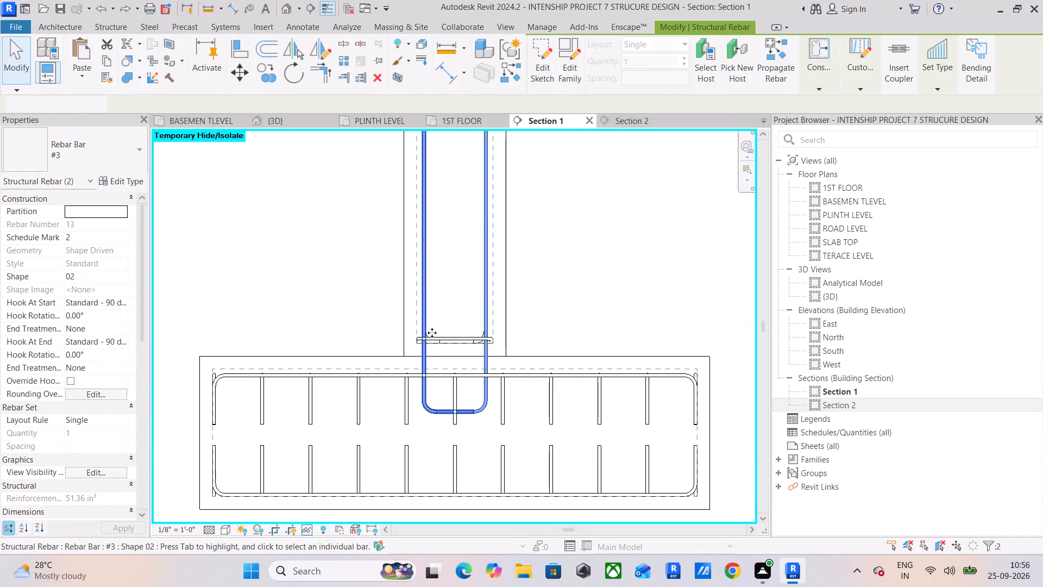
left_click(435, 344, "ctrl")
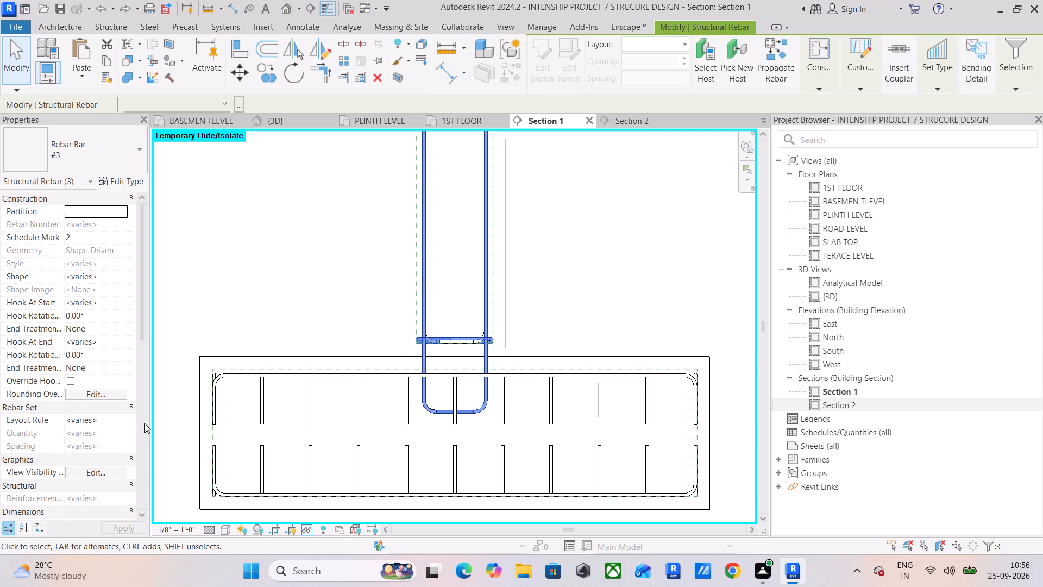
scroll(412, 339, "up", 10)
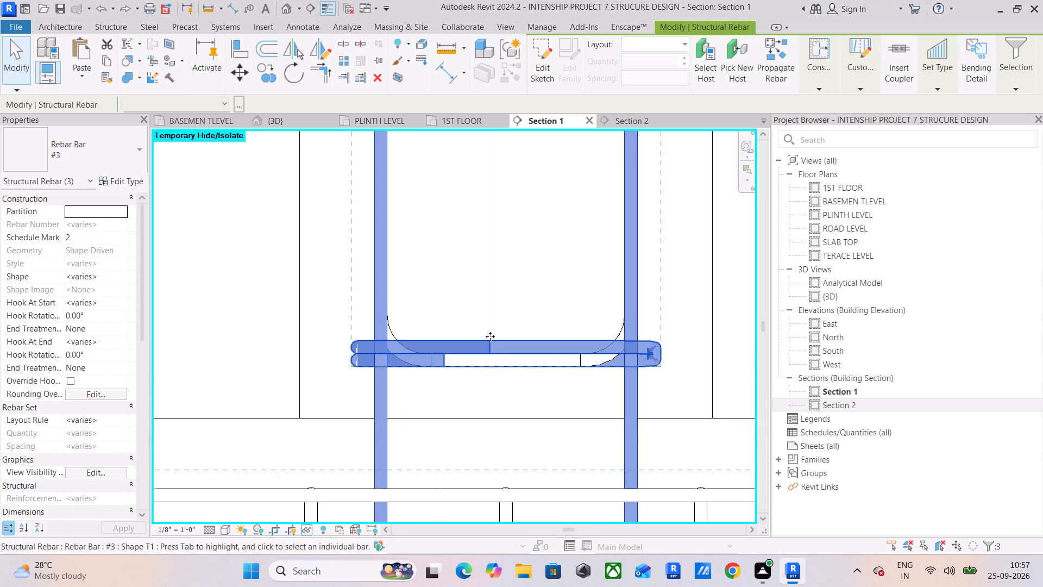
scroll(426, 314, "up", 5)
scroll(372, 316, "up", 9)
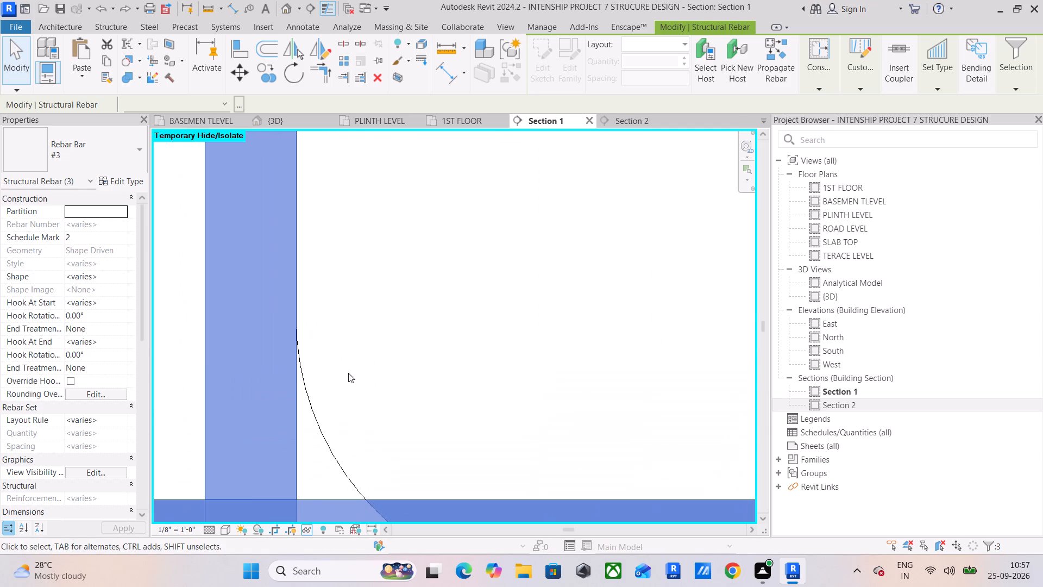
left_click(323, 435, "ctrl")
scroll(412, 394, "down", 5)
middle_click_drag(412, 394, 331, 180)
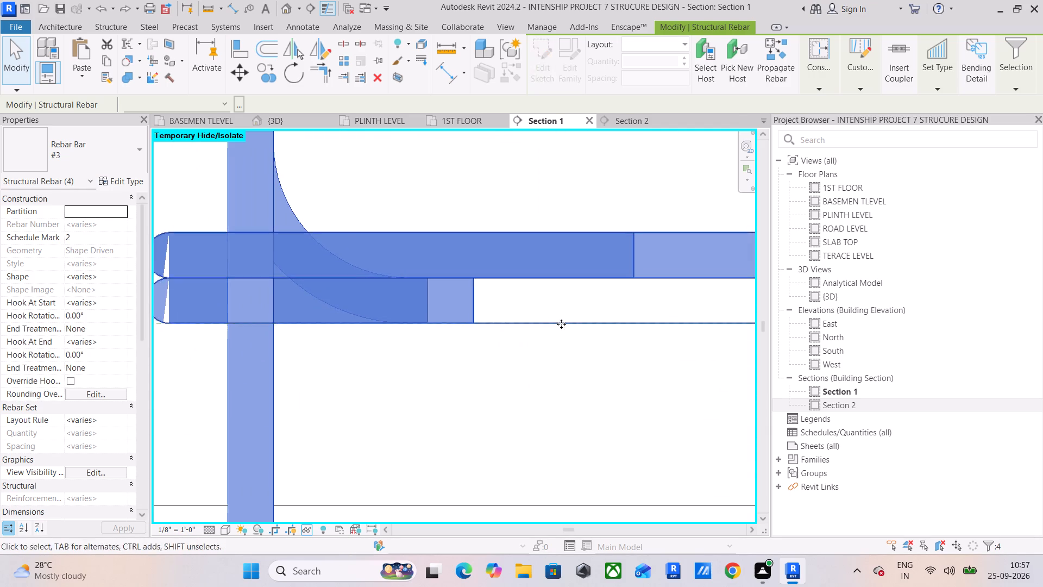
scroll(583, 303, "down", 4)
middle_click_drag(605, 311, 271, 359)
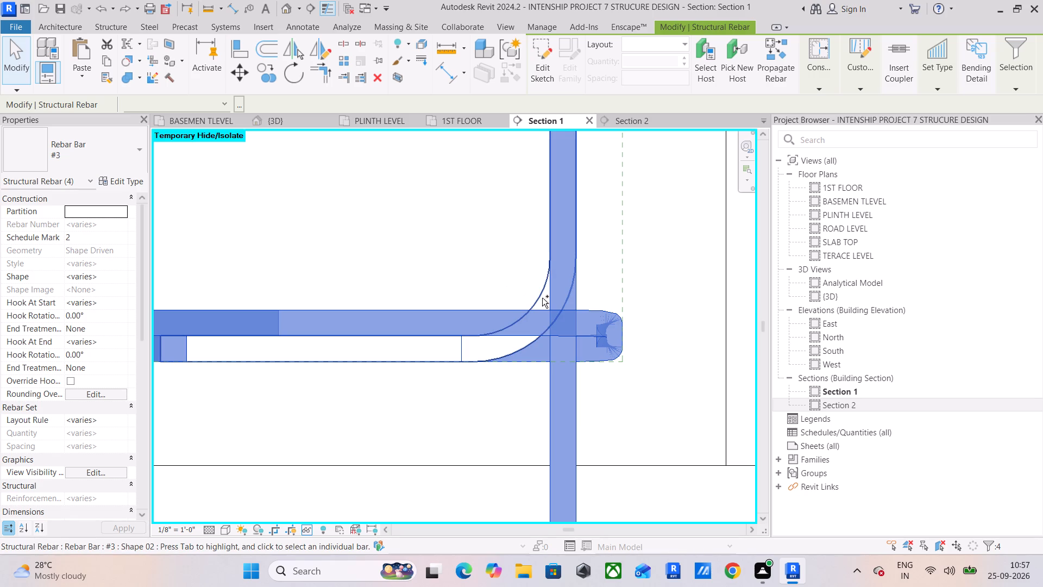
left_click(539, 292, "ctrl")
scroll(434, 278, "down", 5)
middle_click_drag(396, 277, 531, 329)
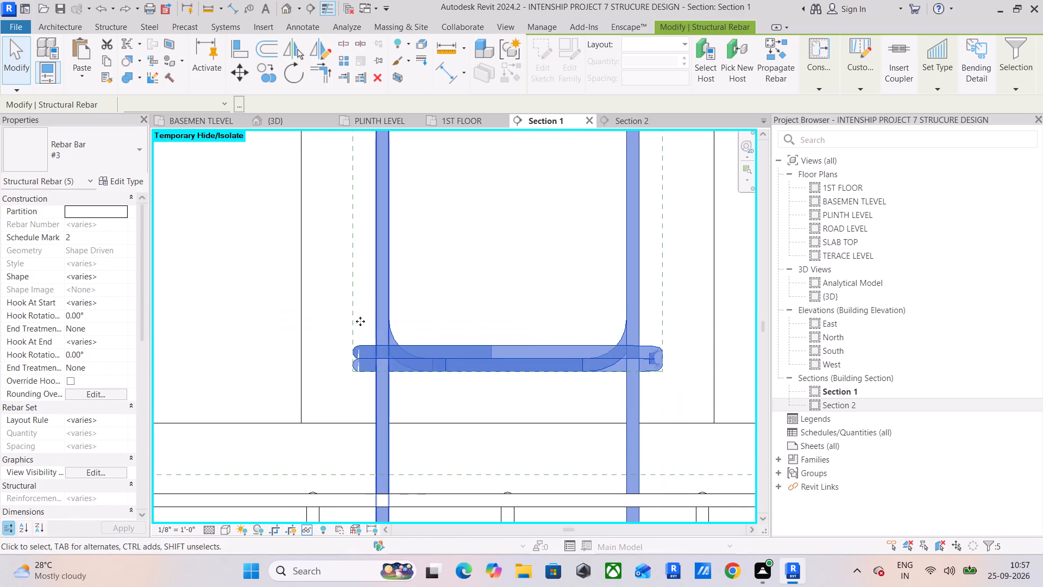
left_click(106, 475)
left_click(618, 251)
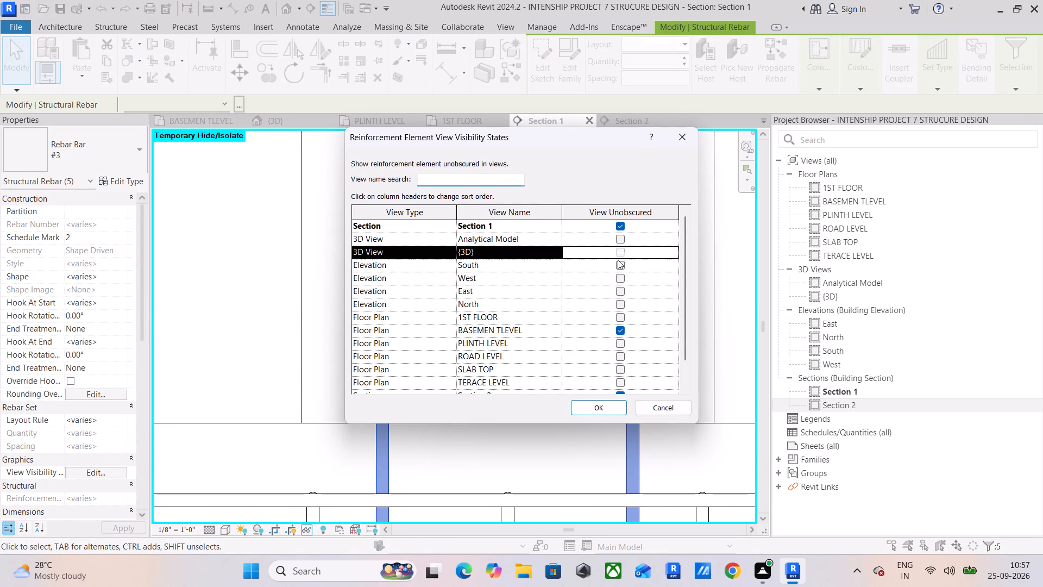
left_click(586, 411)
left_click(255, 257)
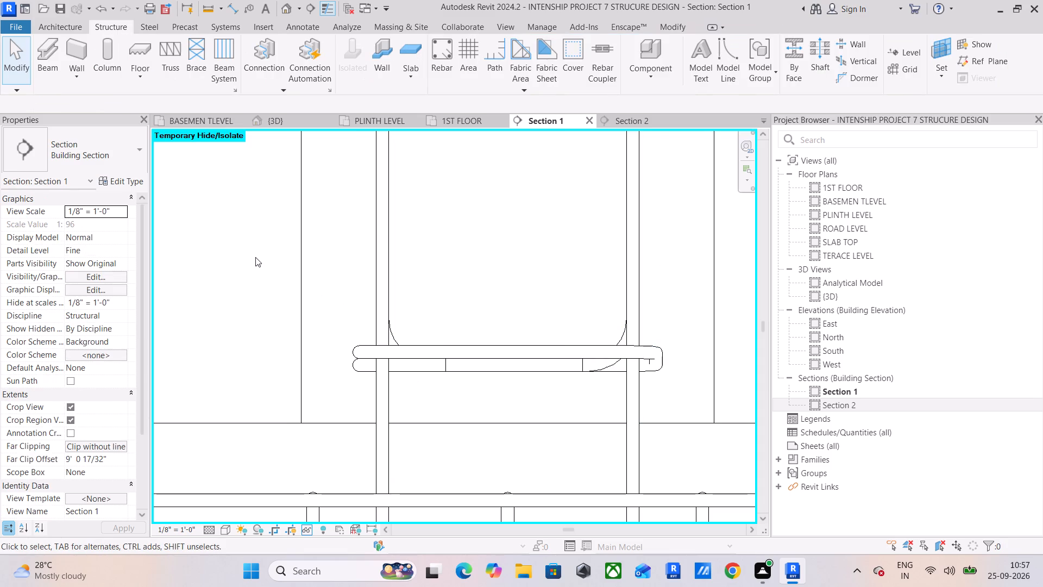
Examine the column reinforcement, footings and basement-level beams from several sides in the 3D view.
scroll(280, 283, "down", 8)
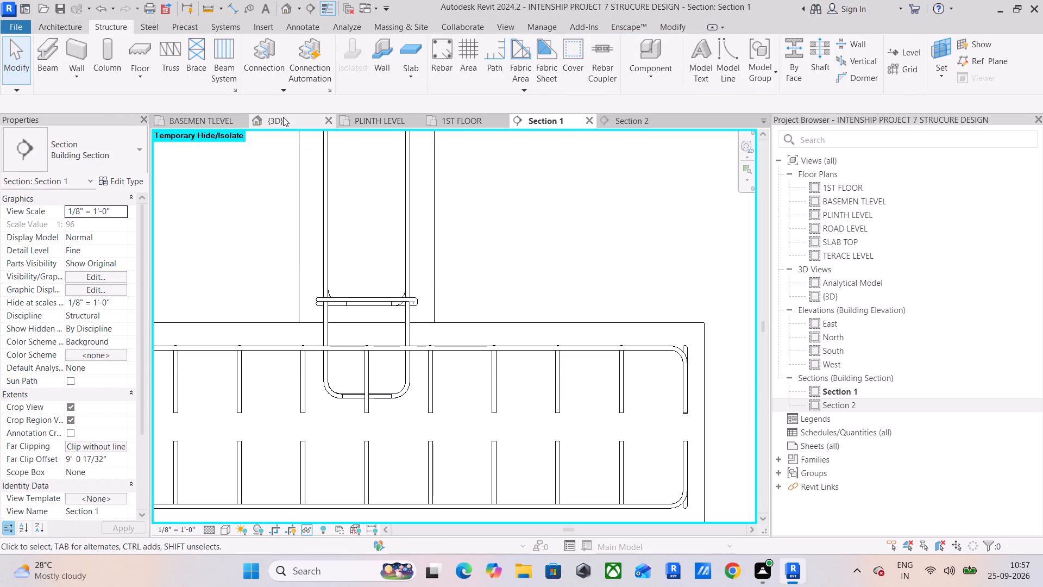
left_click(283, 117)
middle_click_drag(482, 352, 397, 298)
scroll(397, 298, "down", 3)
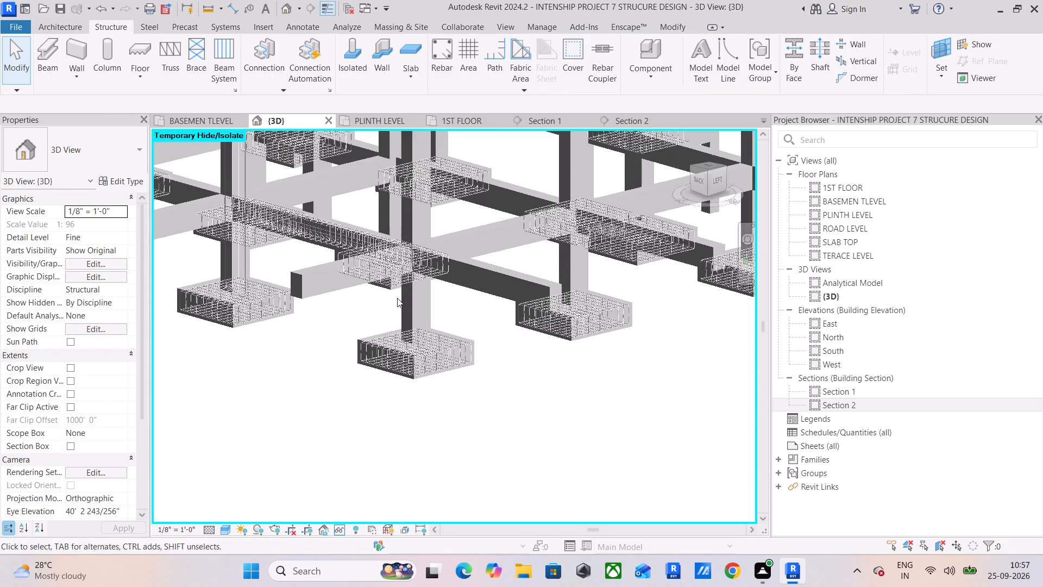
middle_click_drag(397, 298, 506, 326)
scroll(499, 313, "down", 4)
middle_click_drag(514, 310, 298, 282)
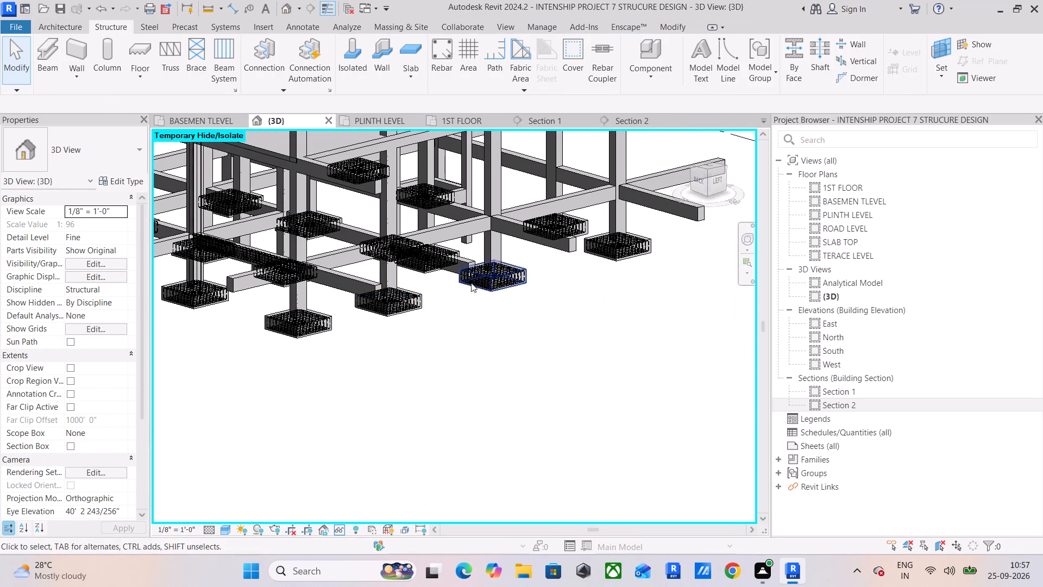
scroll(554, 264, "down", 5)
middle_click_drag(319, 270, 518, 295, "shift")
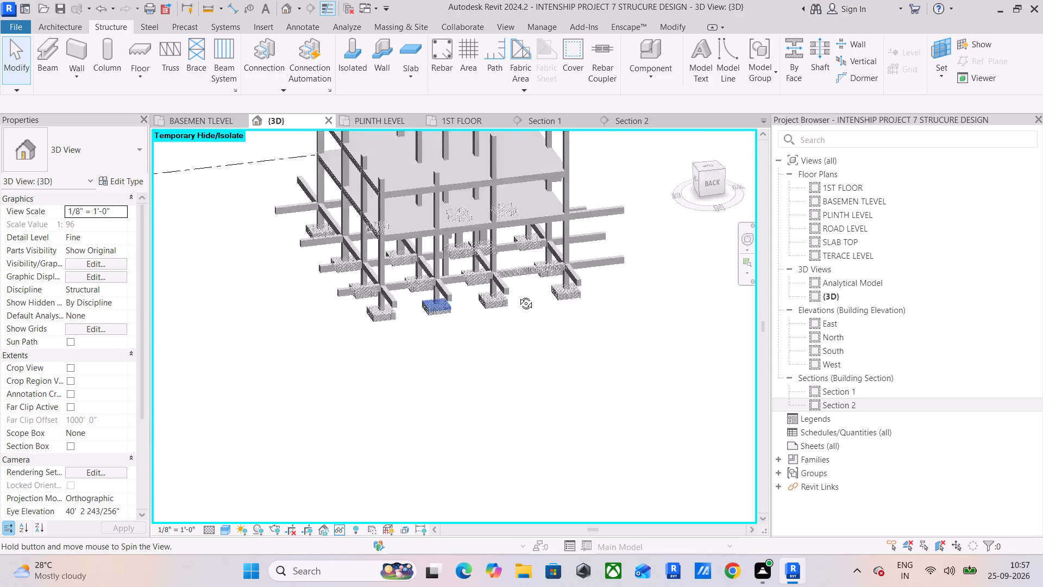
middle_click_drag(518, 295, 634, 271, "shift")
middle_click_drag(384, 270, 485, 278, "shift")
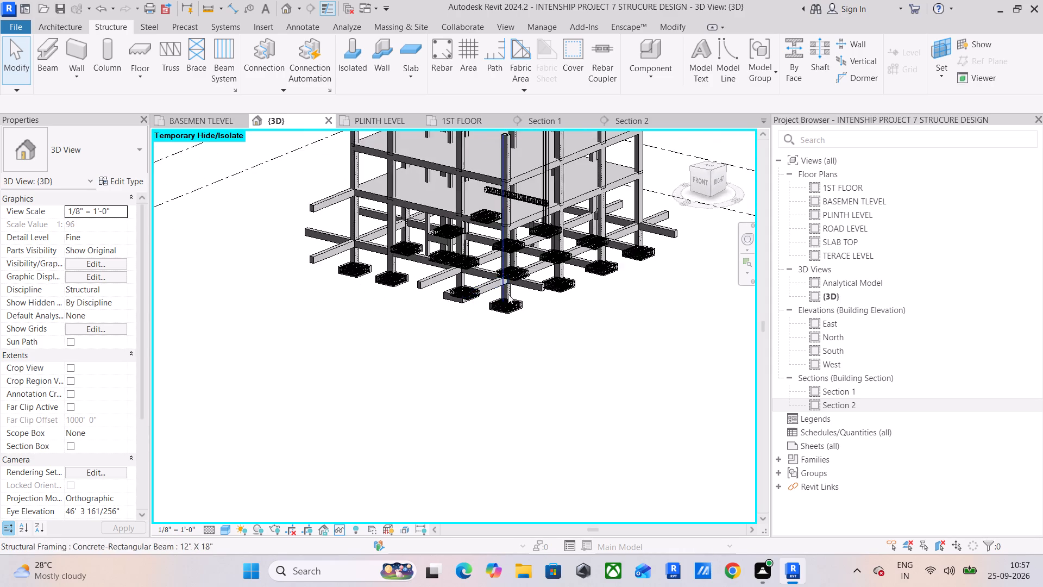
scroll(511, 296, "up", 5)
scroll(381, 280, "down", 4)
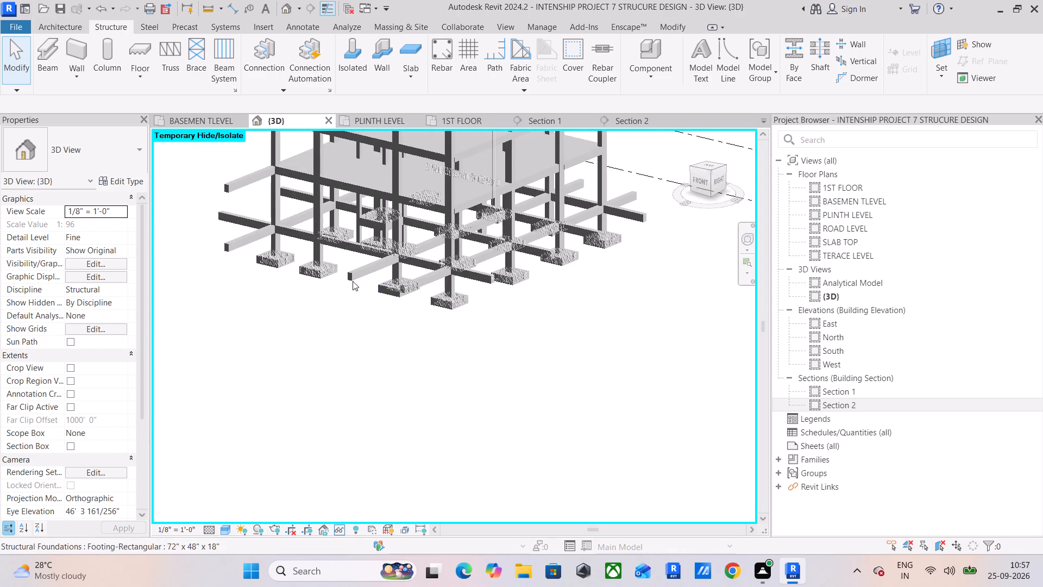
middle_click_drag(324, 281, 591, 263, "shift")
middle_click_drag(329, 266, 443, 251, "shift")
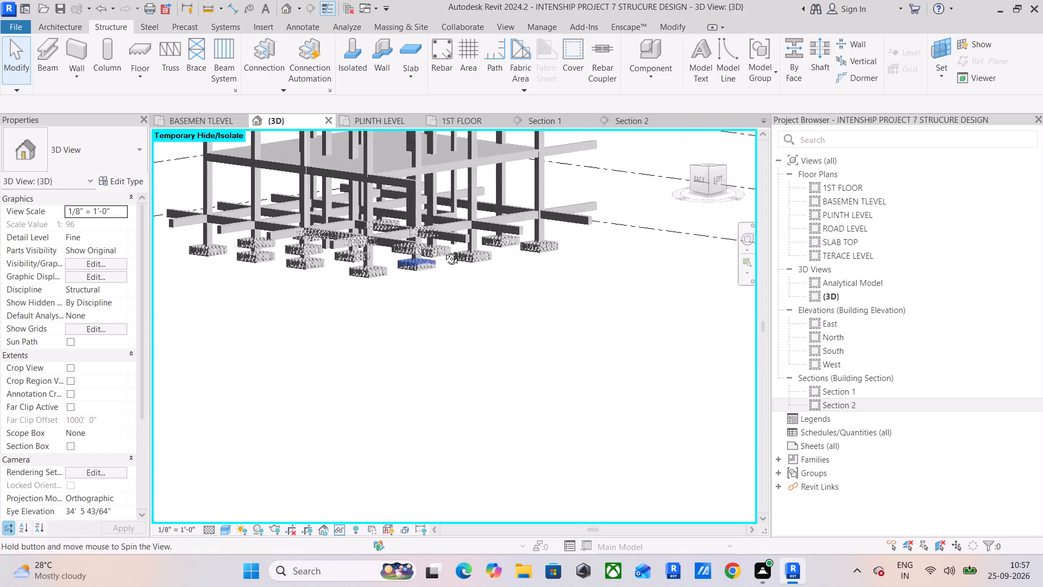
middle_click_drag(443, 251, 458, 271, "shift")
scroll(387, 239, "up", 14)
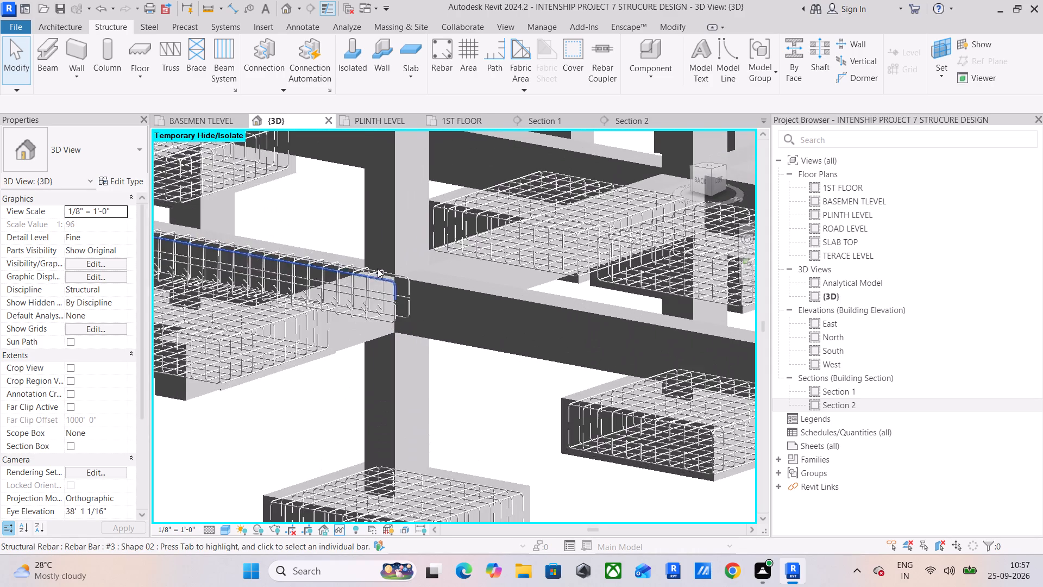
middle_click_drag(310, 350, 352, 384, "shift")
middle_click_drag(356, 376, 299, 283)
scroll(299, 280, "up", 1)
scroll(313, 264, "down", 17)
middle_click_drag(373, 305, 395, 354)
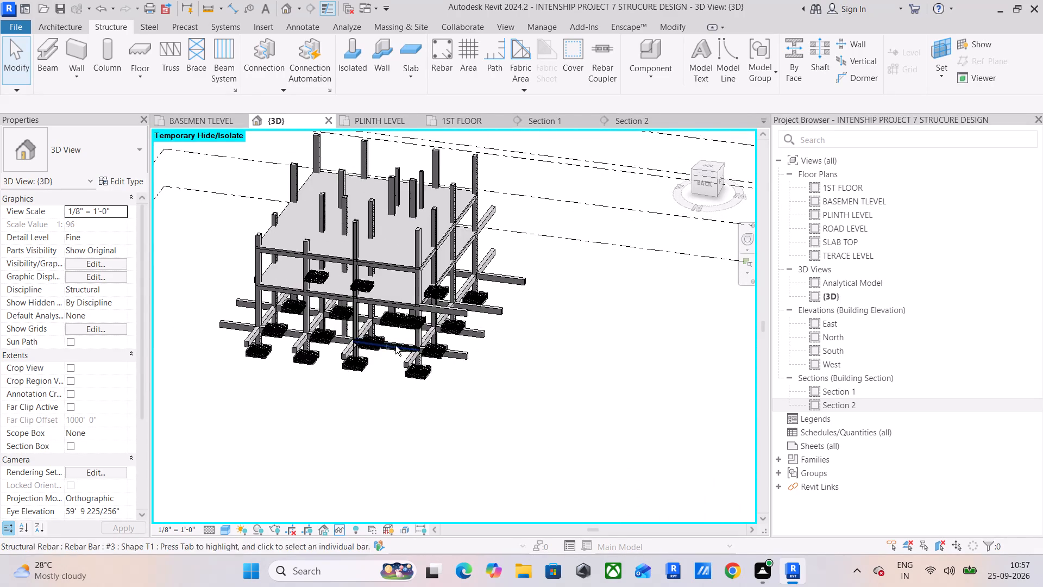
middle_click_drag(395, 346, 419, 294, "shift")
scroll(419, 294, "up", 1)
middle_click_drag(419, 294, 417, 375)
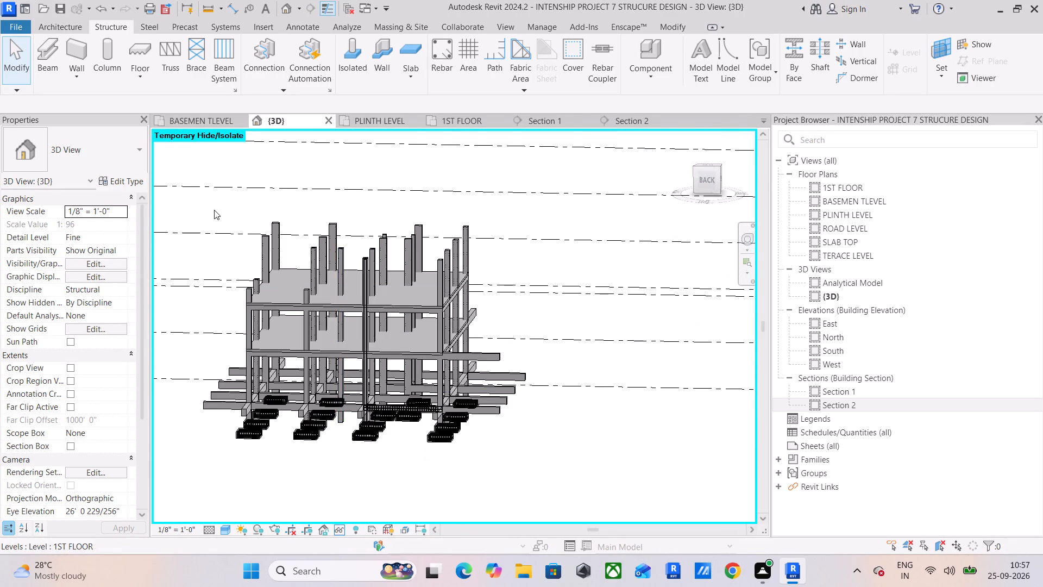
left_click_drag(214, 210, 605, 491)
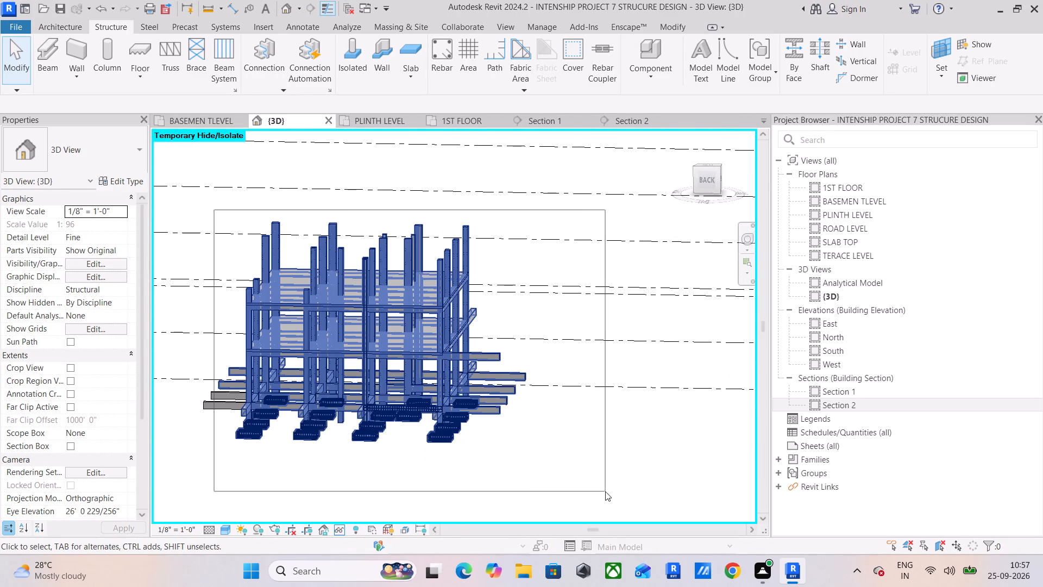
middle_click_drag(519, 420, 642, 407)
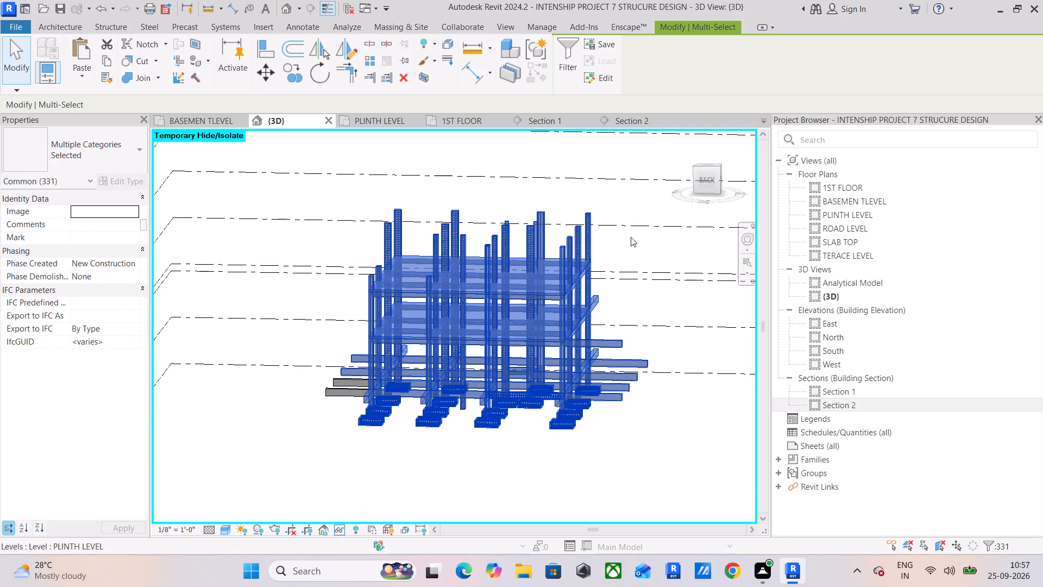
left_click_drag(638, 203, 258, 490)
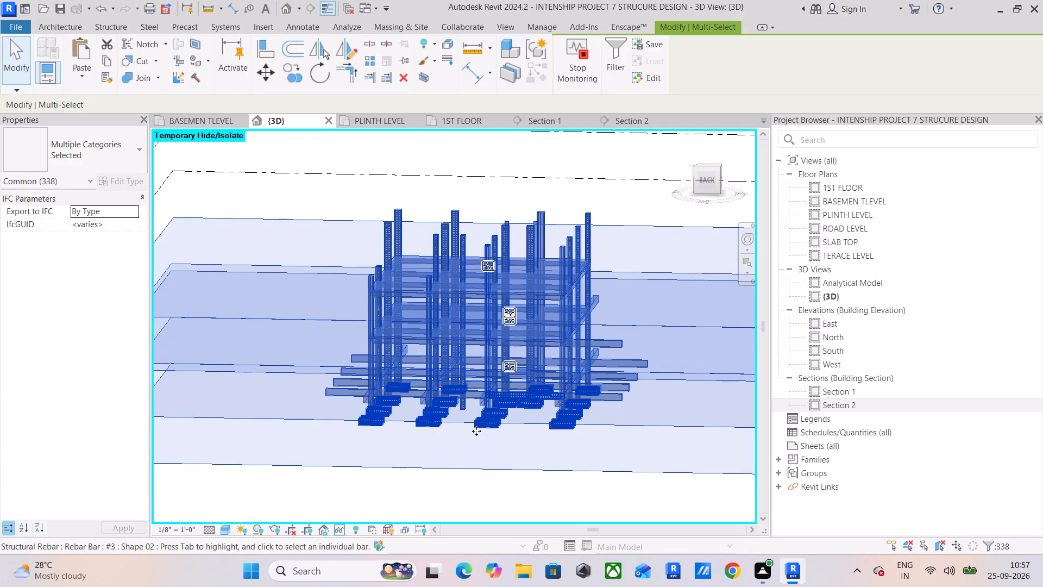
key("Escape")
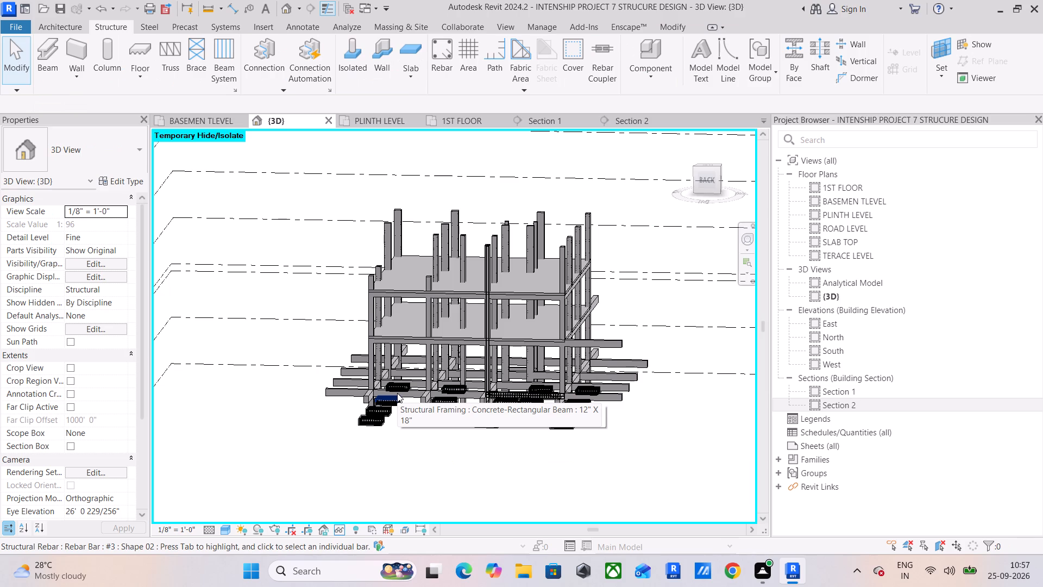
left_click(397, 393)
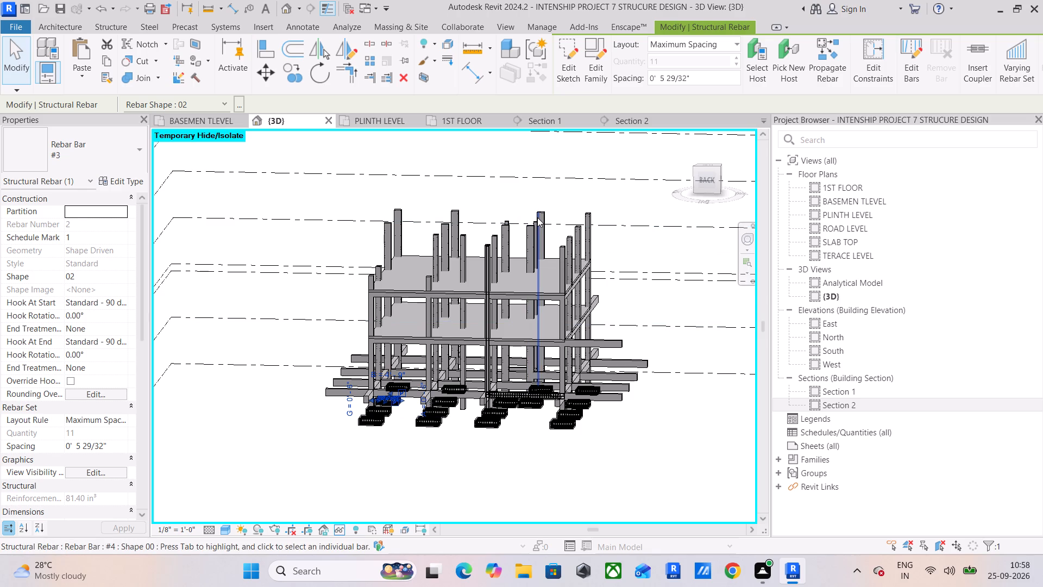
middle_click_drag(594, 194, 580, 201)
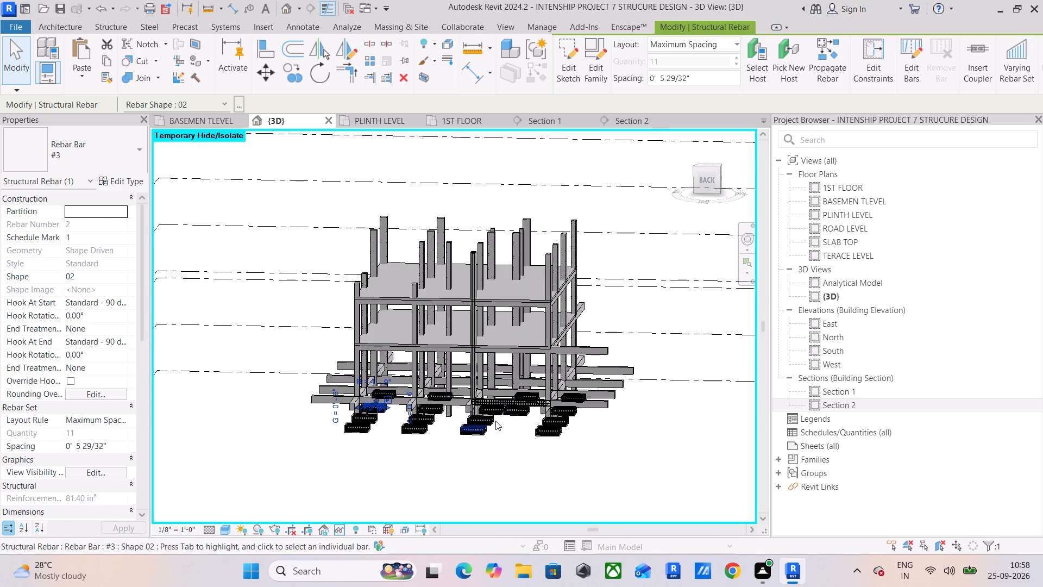
Examine the plinth-level foundation slab and the 12" x 18" beam beneath it from several angles in the 3D view.
scroll(379, 331, "up", 10)
scroll(322, 365, "up", 3)
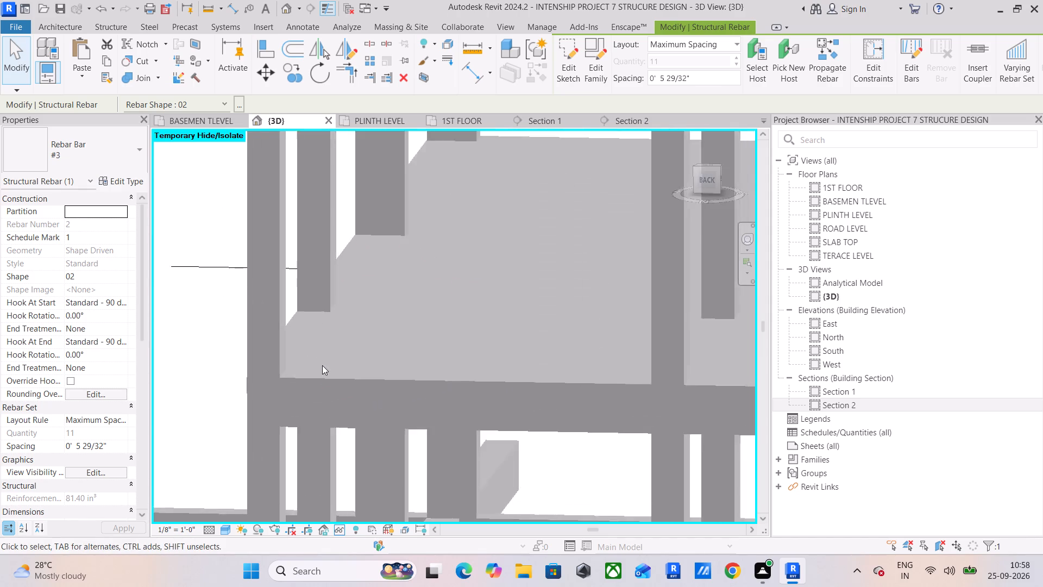
scroll(322, 365, "up", 3)
key("Escape")
key("Escape")
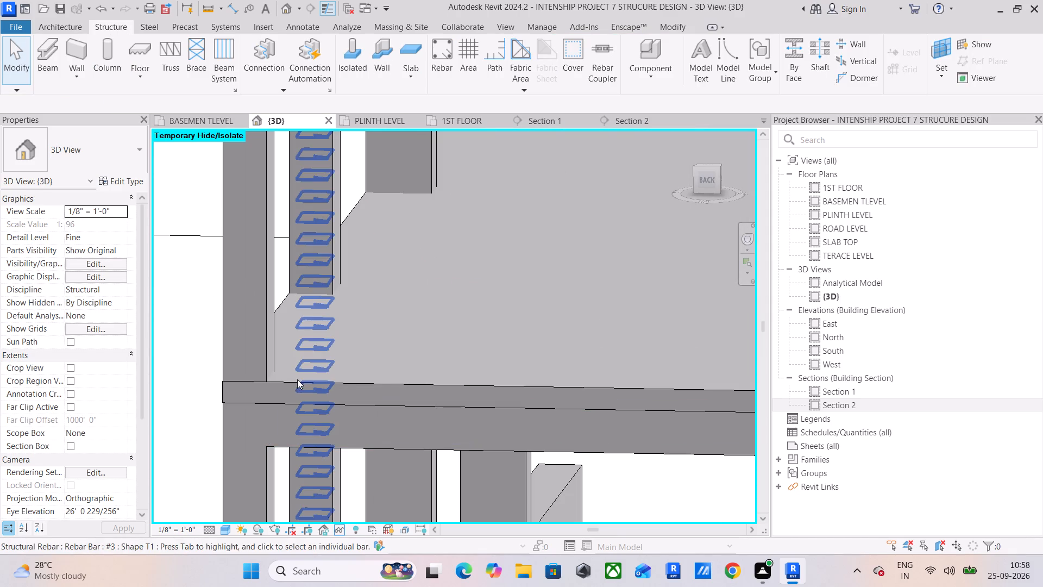
left_click(373, 386)
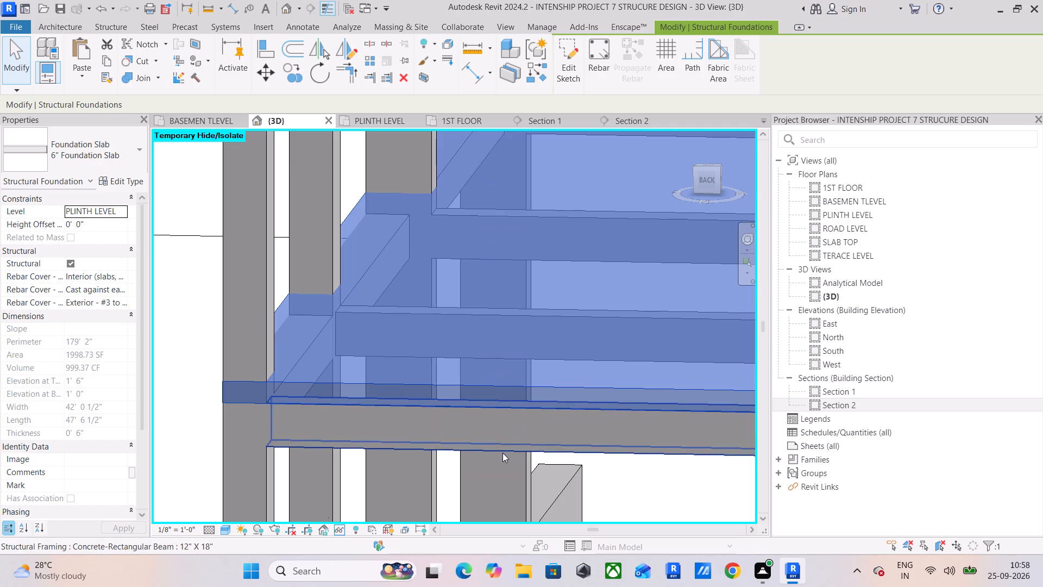
left_click(539, 452)
middle_click_drag(444, 452, 404, 372)
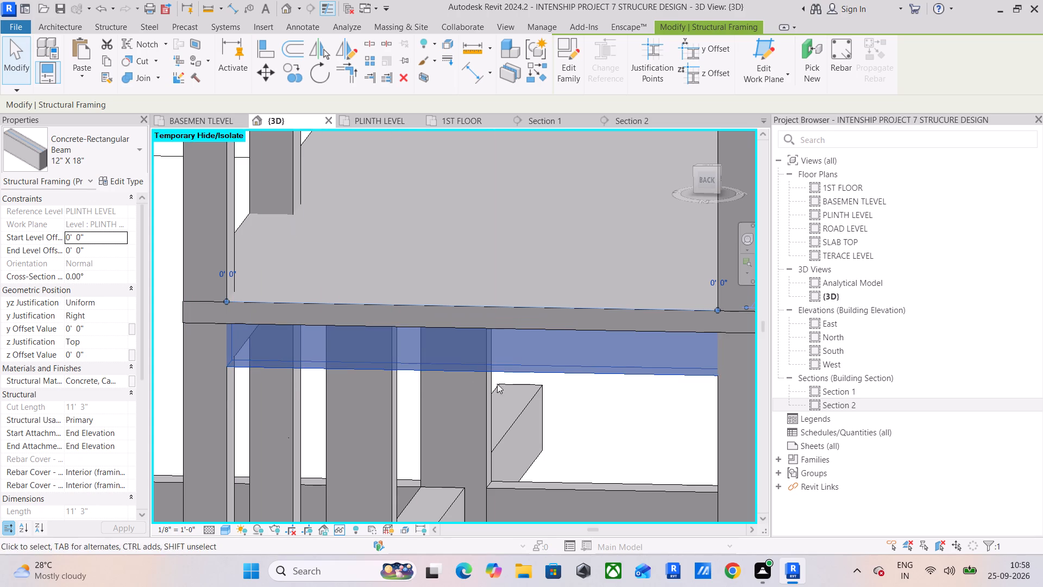
middle_click_drag(533, 419, 550, 374, "shift")
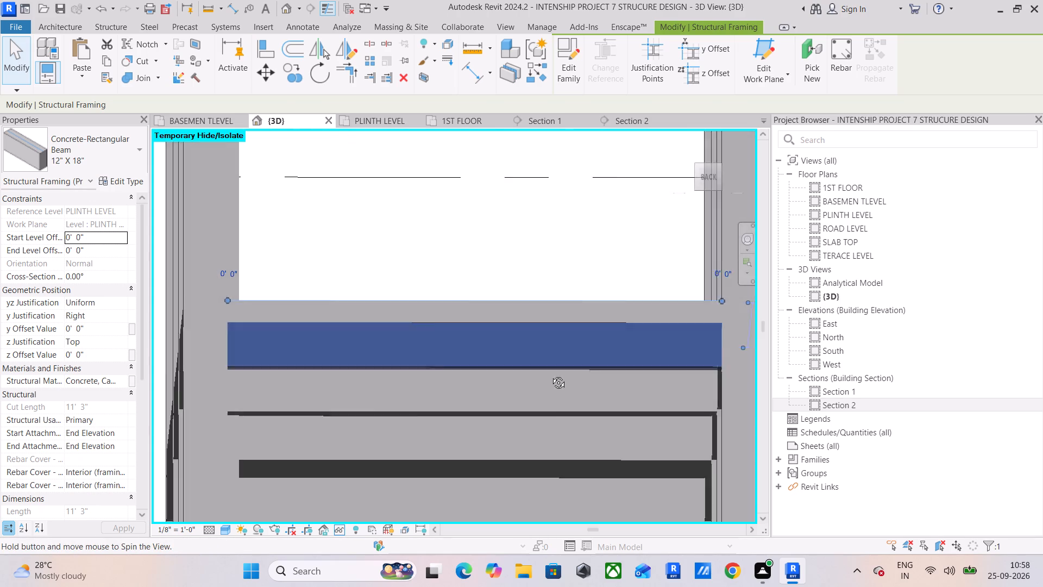
middle_click_drag(550, 374, 518, 387, "shift")
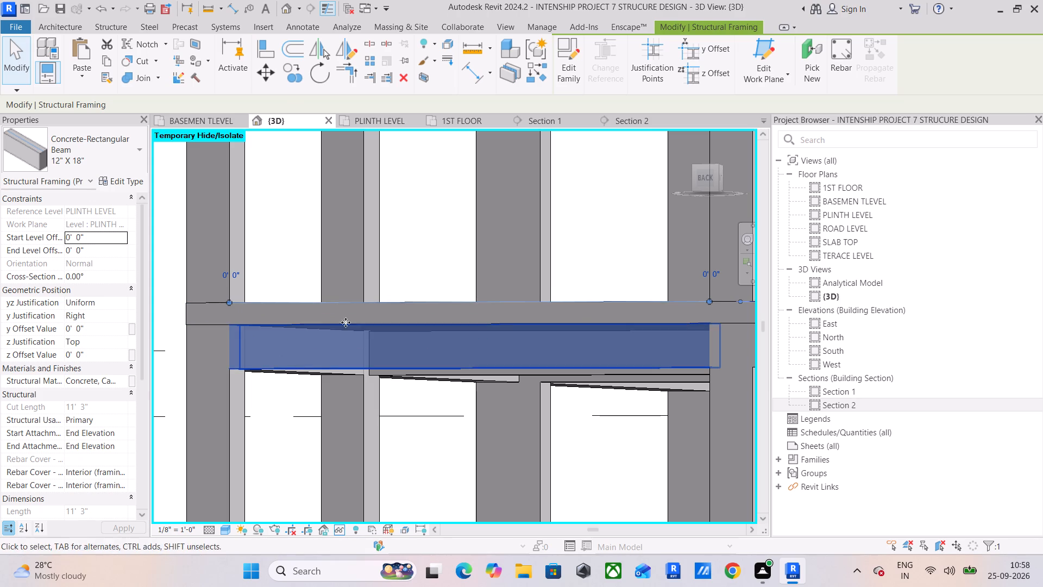
scroll(341, 339, "down", 3)
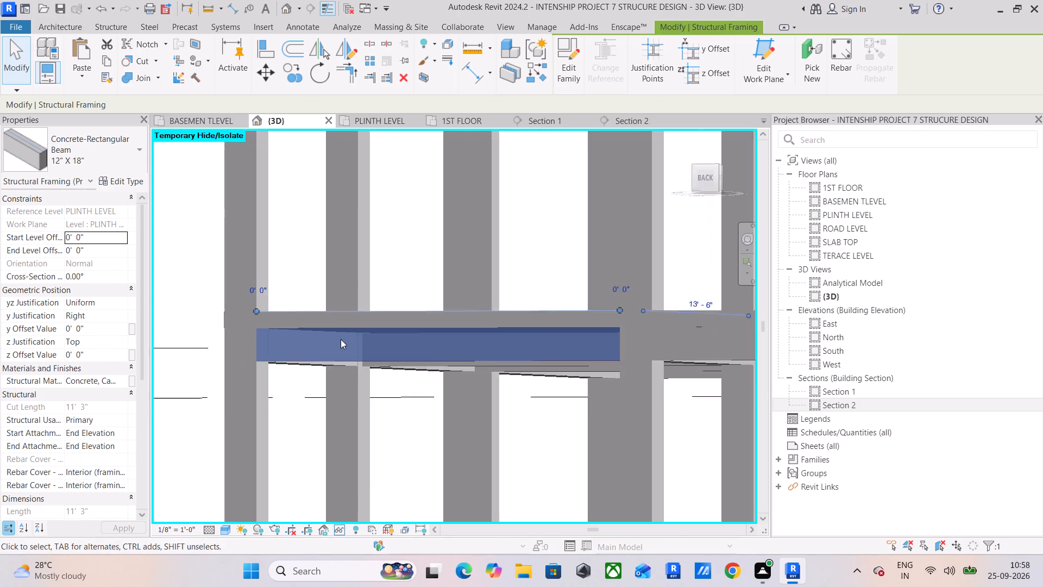
middle_click_drag(378, 349, 351, 398, "shift")
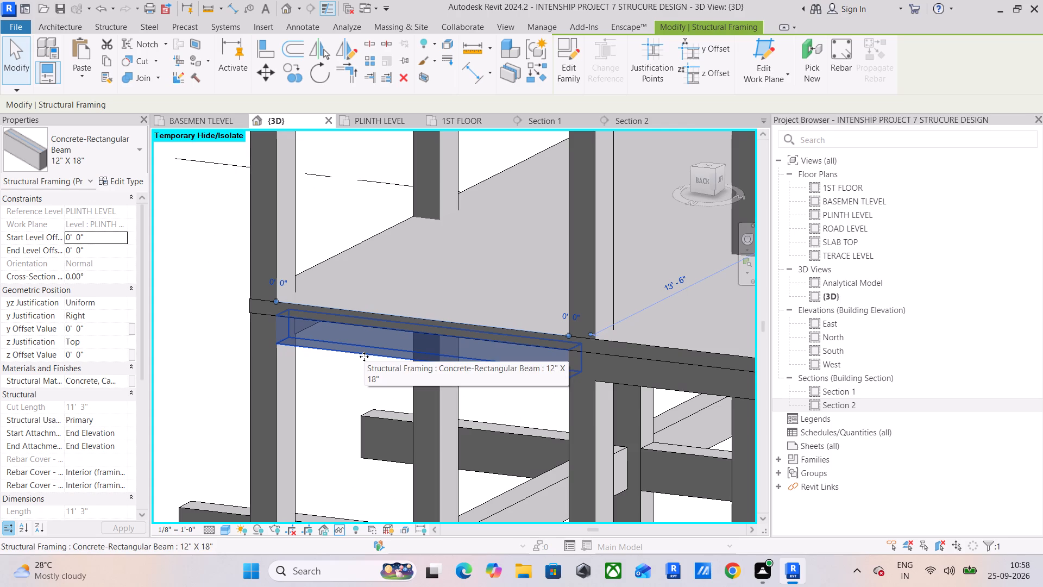
scroll(257, 316, "down", 4)
middle_click_drag(311, 317, 362, 304)
Clear the selection and examine the whole frame with its footings and column reinforcement in the 3D view.
left_click(191, 303)
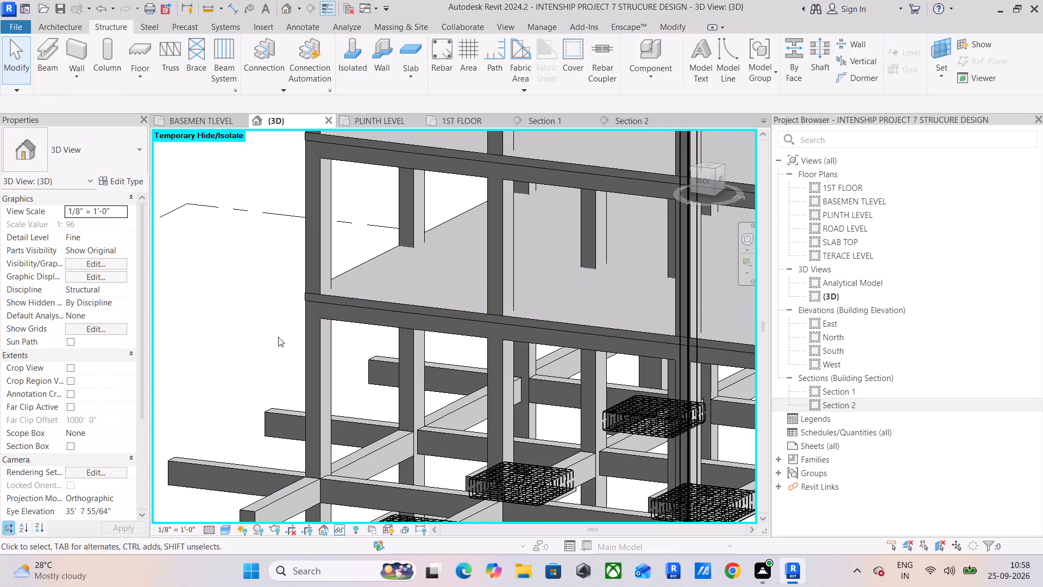
middle_click_drag(278, 337, 418, 319)
scroll(415, 302, "down", 5)
middle_click_drag(411, 302, 273, 273)
scroll(399, 324, "down", 2)
middle_click_drag(391, 317, 429, 338, "shift")
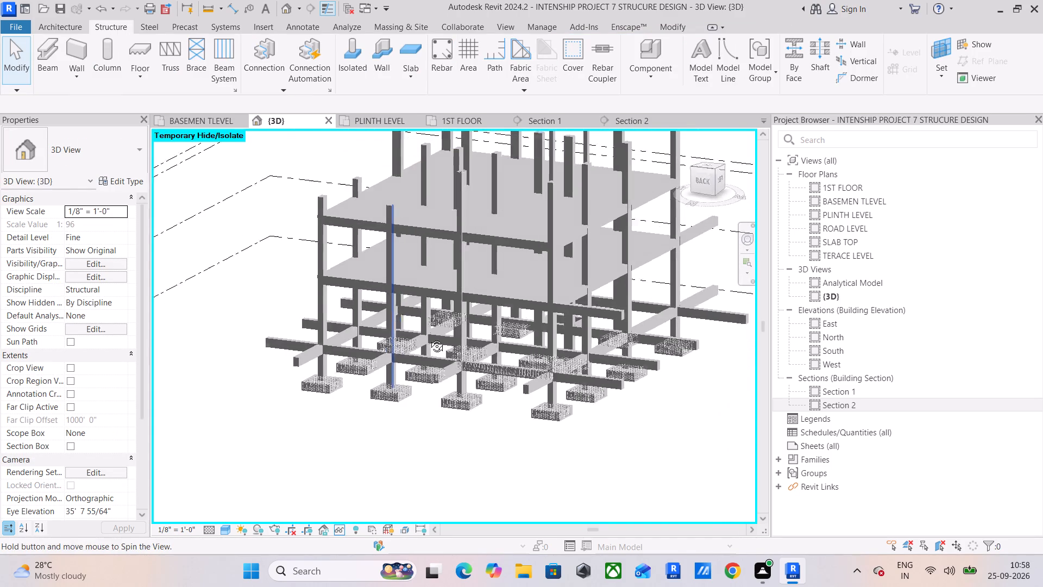
middle_click_drag(429, 338, 379, 276, "shift")
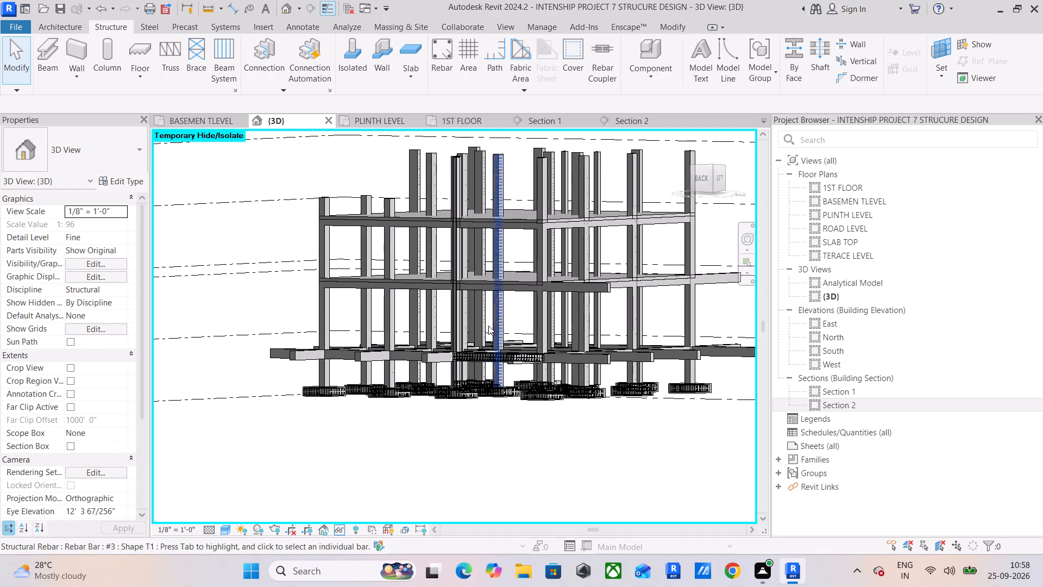
Open Section 1 and examine the column, basement-level beam and footing reinforcement across the row of columns.
left_click(533, 121)
scroll(379, 338, "down", 4)
scroll(348, 244, "down", 6)
middle_click_drag(348, 258, 350, 414)
scroll(360, 354, "up", 4)
scroll(376, 341, "down", 3)
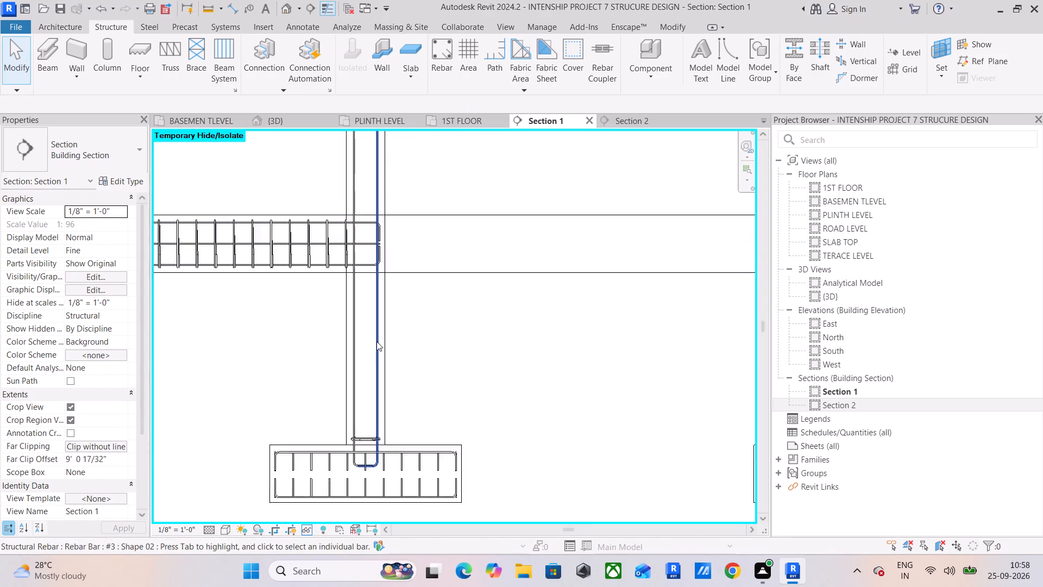
scroll(376, 341, "down", 4)
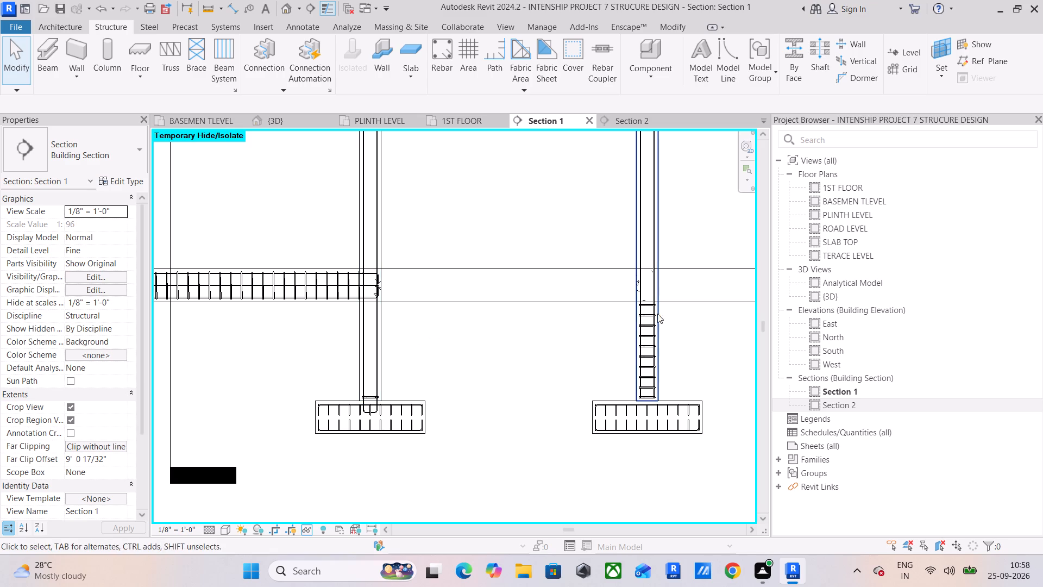
scroll(639, 243, "down", 5)
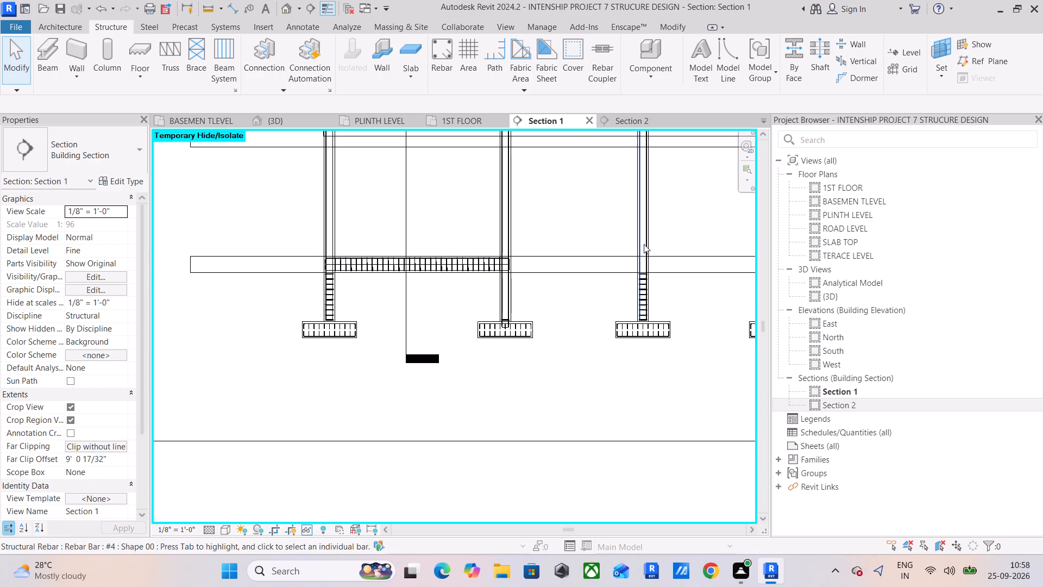
middle_click_drag(646, 245, 531, 336)
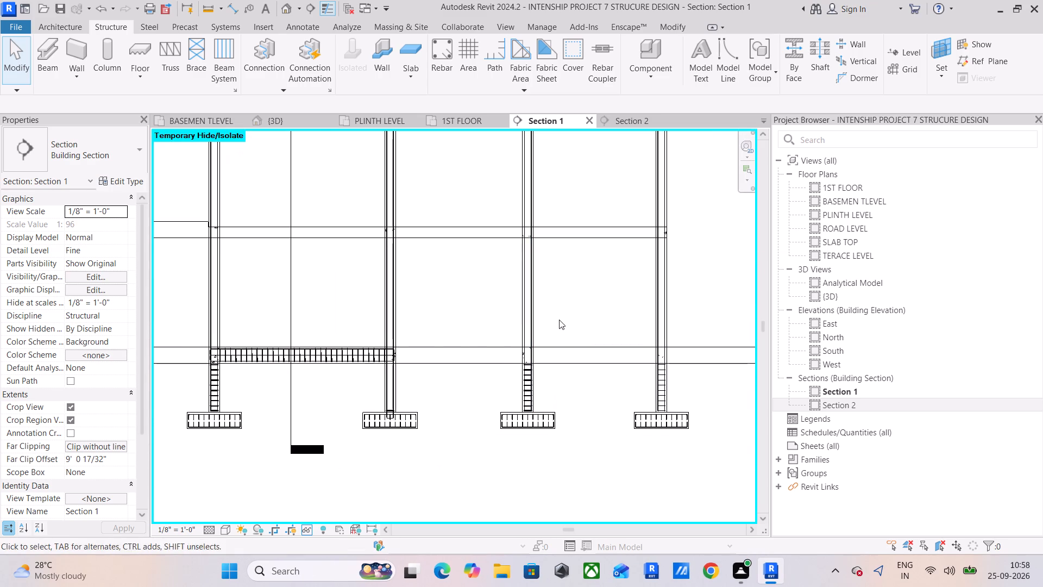
Check the view visibility states of the hooked #3 vertical bar in the column where the reinforced beam ends.
scroll(348, 362, "up", 6)
scroll(445, 400, "up", 5)
left_click(455, 382)
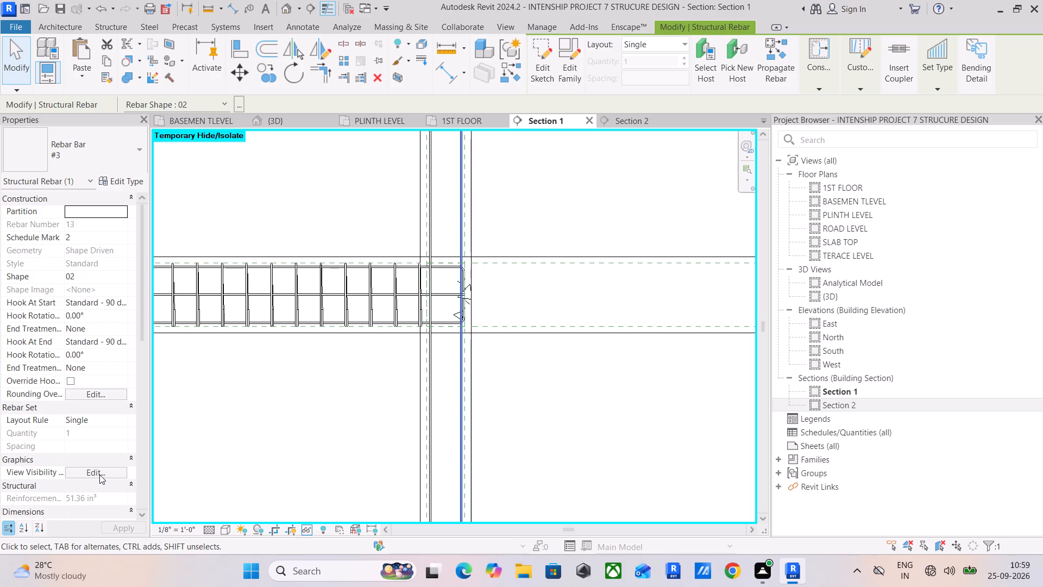
left_click(99, 474)
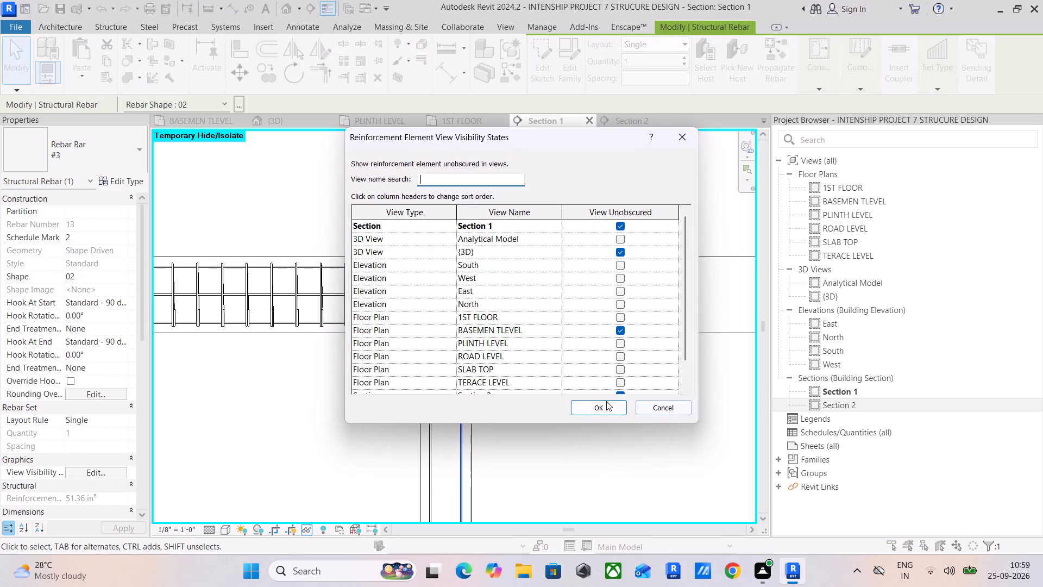
left_click(602, 405)
scroll(458, 403, "down", 6)
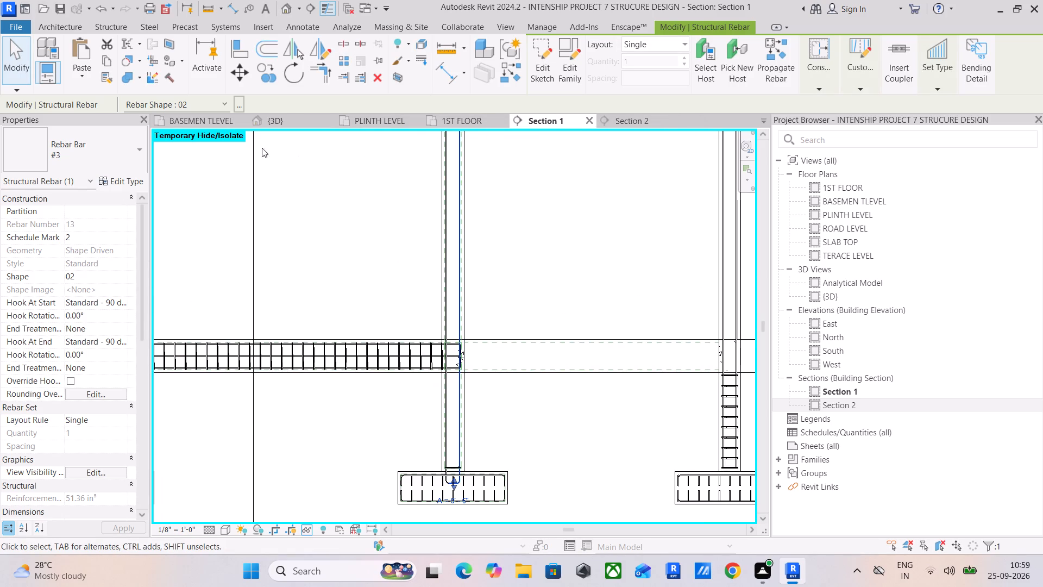
Examine the selected #3 column bar within the structure from several sides in the 3D view.
left_click(300, 118)
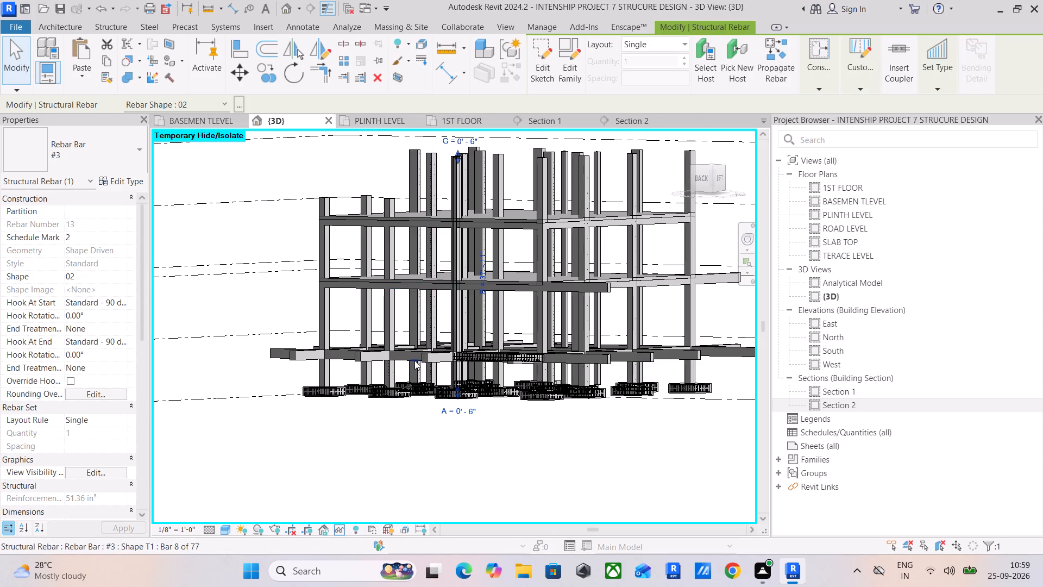
middle_click_drag(425, 393, 623, 403, "shift")
middle_click_drag(378, 346, 469, 361, "shift")
middle_click_drag(470, 360, 476, 358, "shift")
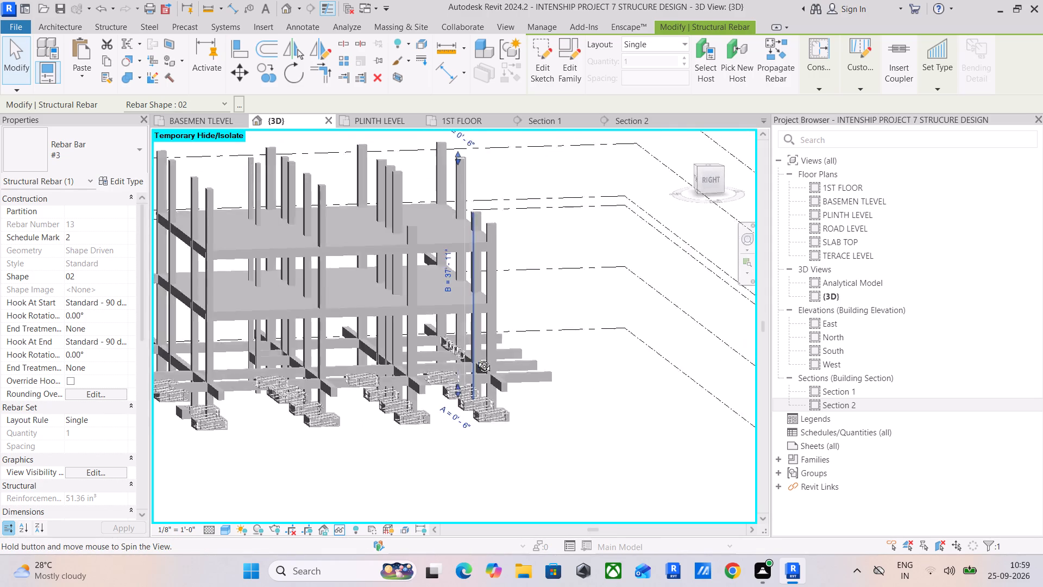
middle_click_drag(476, 358, 416, 375, "shift")
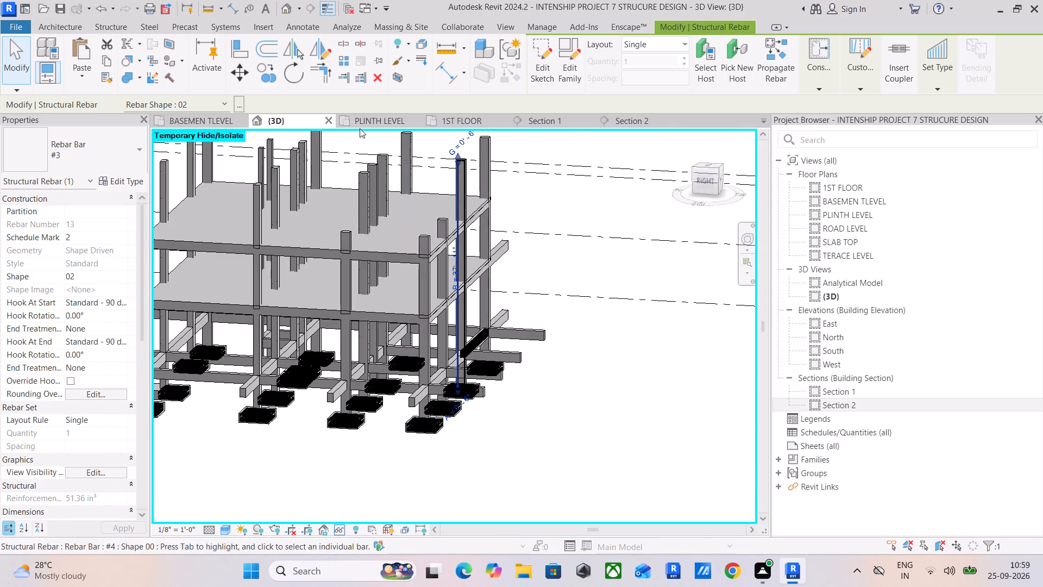
In the BASEMEN TLEVEL plan, move the Section 1 line to the outer side of the uppermost horizontal beam row.
left_click(217, 127)
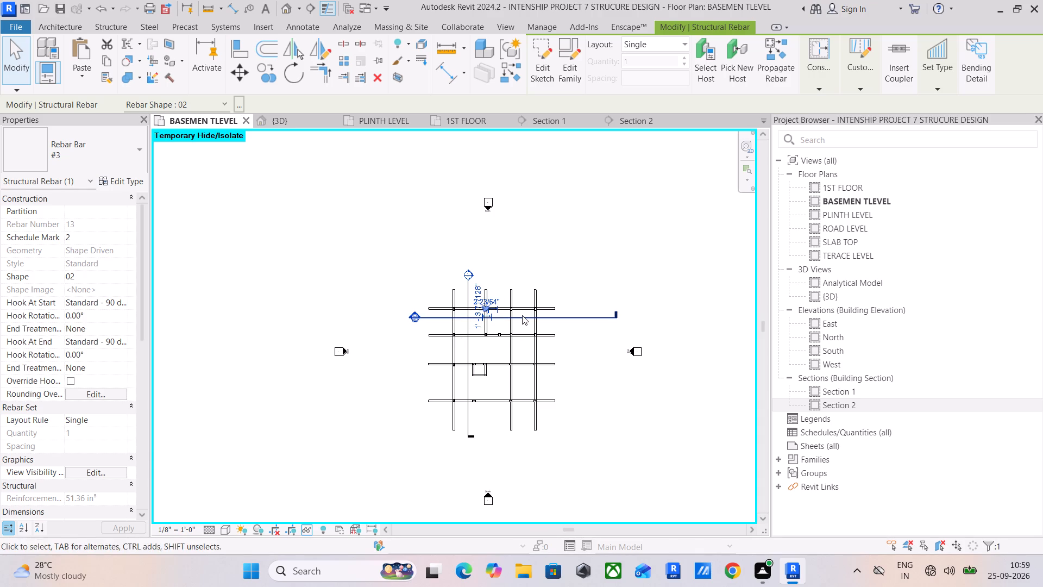
left_click(512, 316)
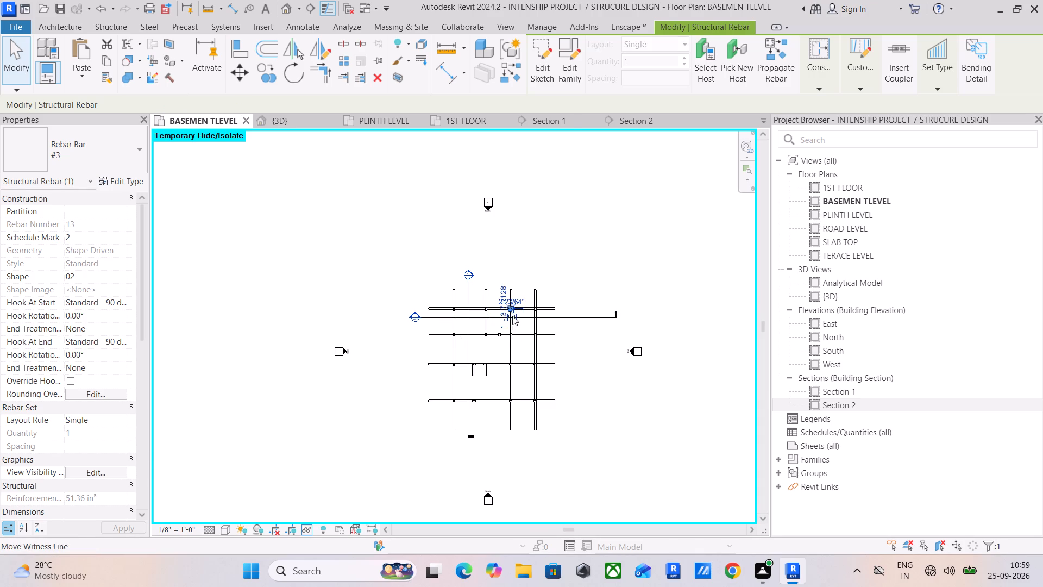
scroll(435, 314, "up", 4)
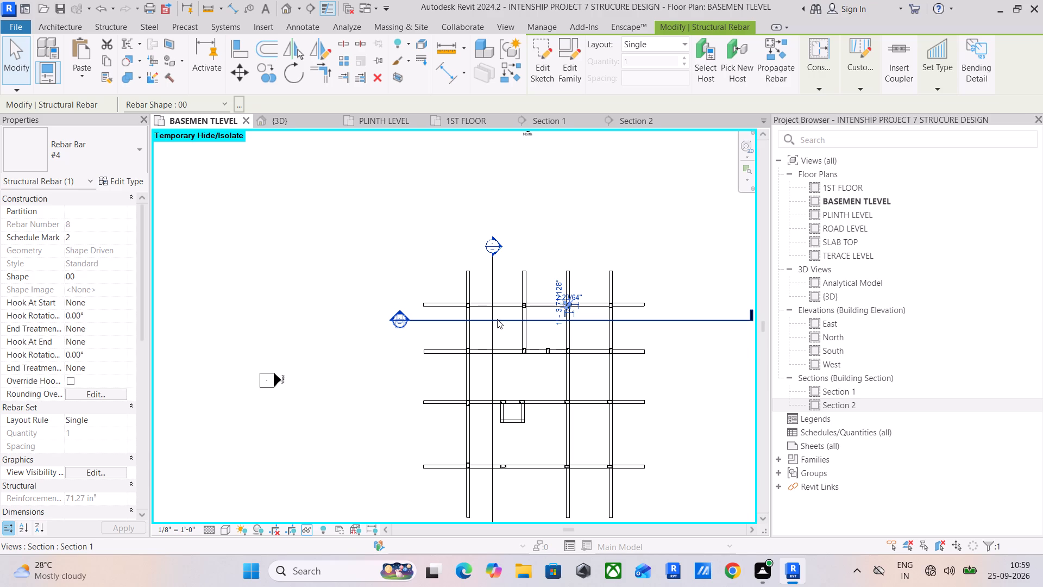
scroll(551, 320, "up", 4)
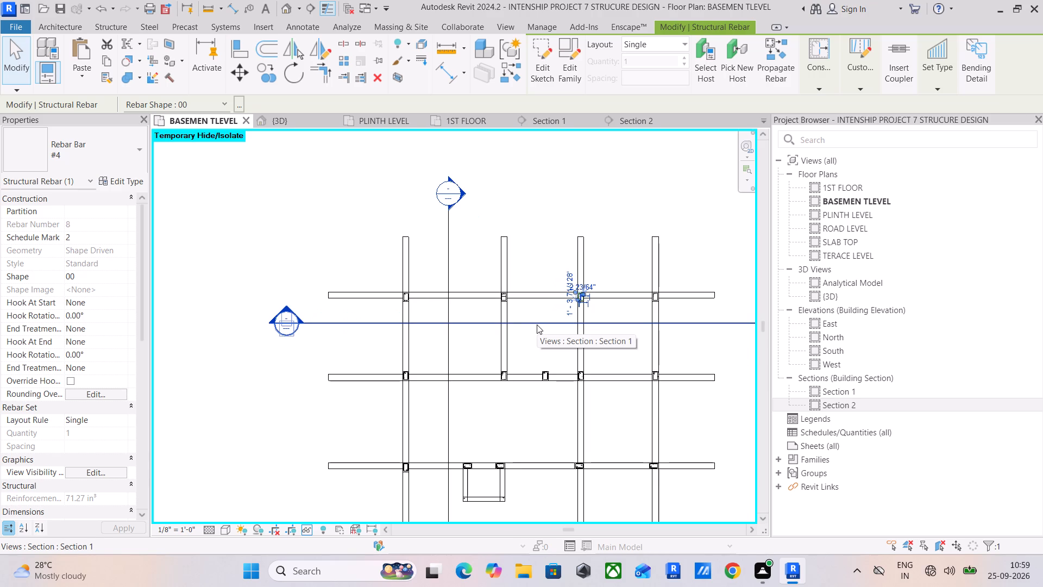
left_click_drag(537, 324, 536, 253)
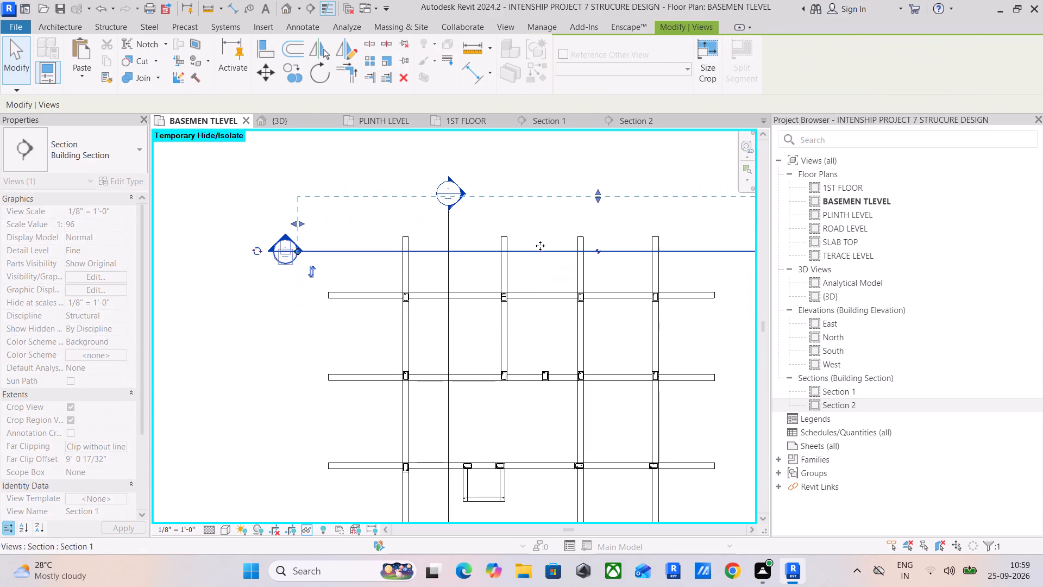
Set Section 1's far clip depth to about 10' 9" and flip its viewing direction toward the building.
left_click_drag(601, 200, 598, 266)
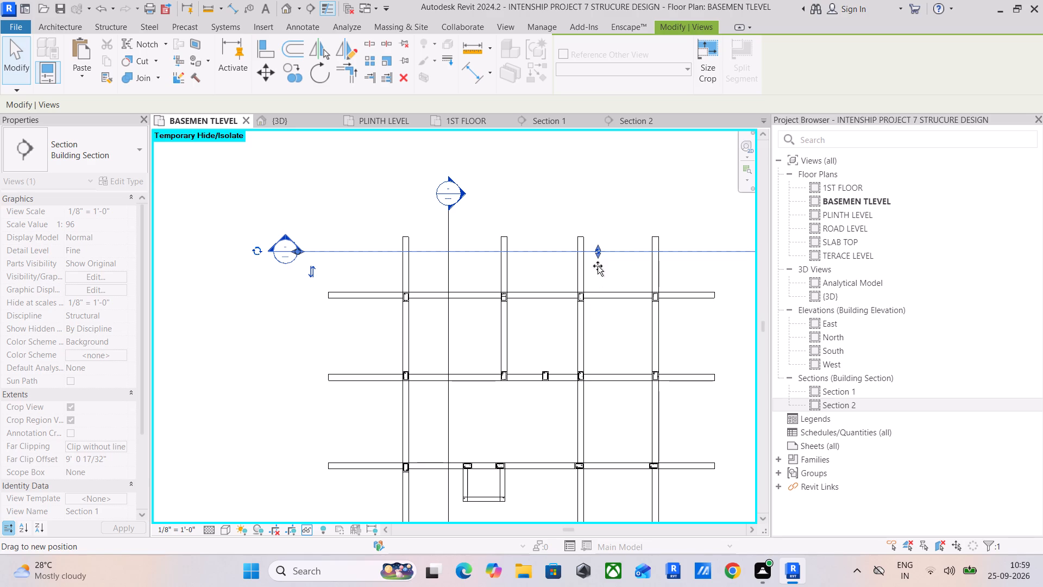
left_click_drag(598, 266, 601, 215)
left_click(596, 253)
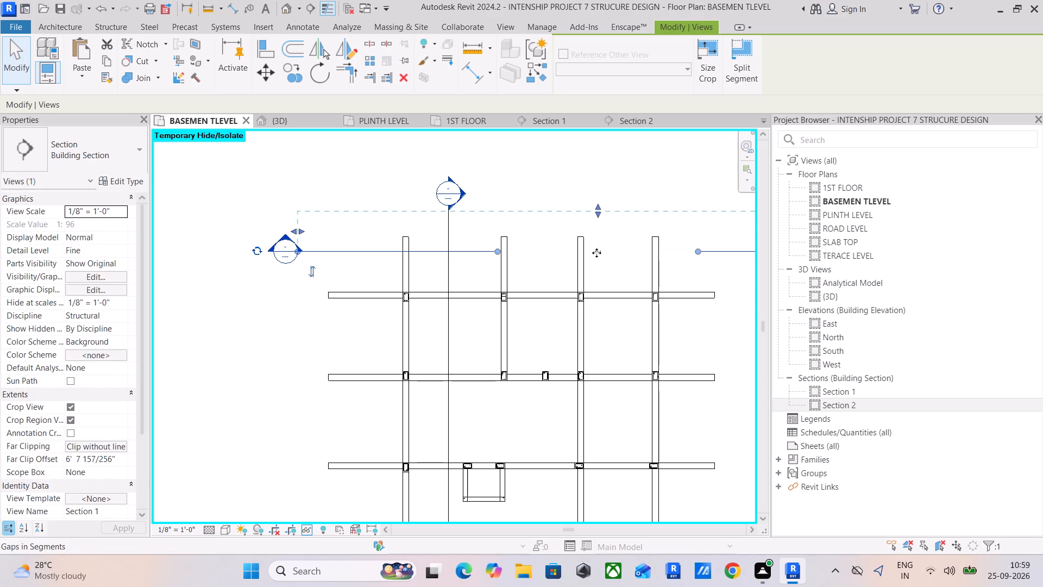
left_click_drag(596, 216, 605, 236)
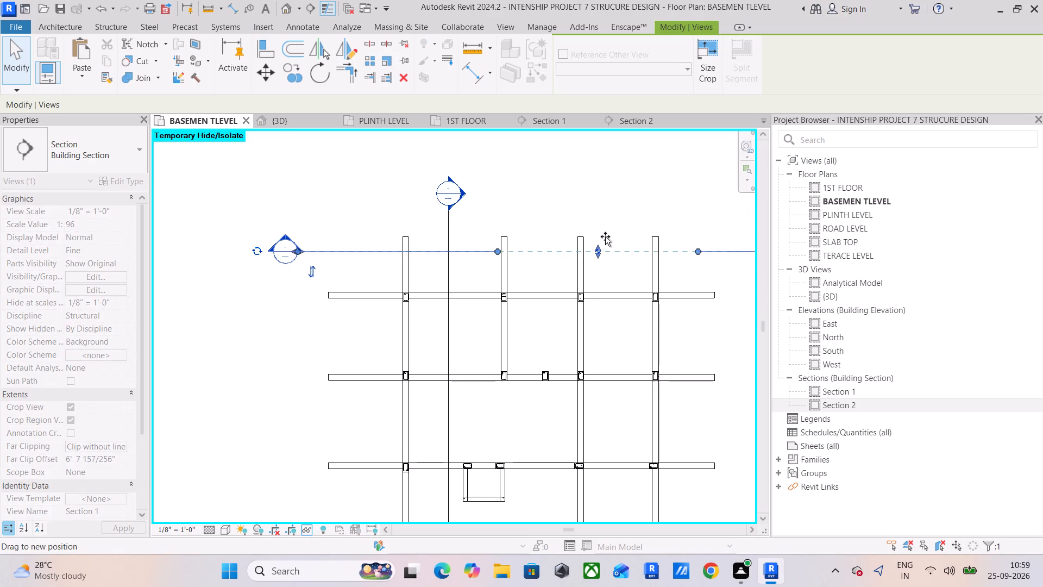
left_click_drag(605, 236, 606, 191)
left_click(600, 251)
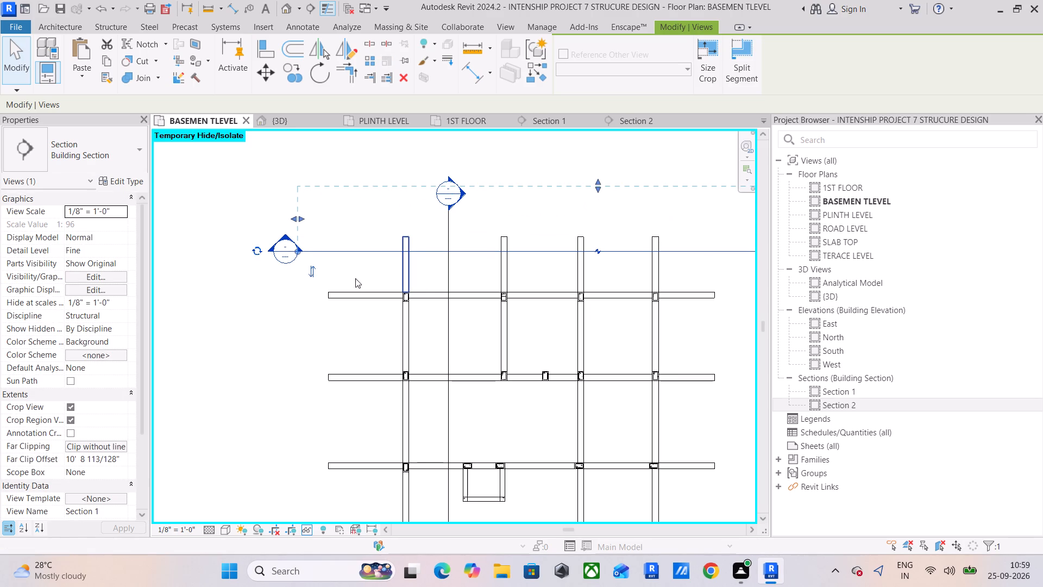
left_click(315, 271)
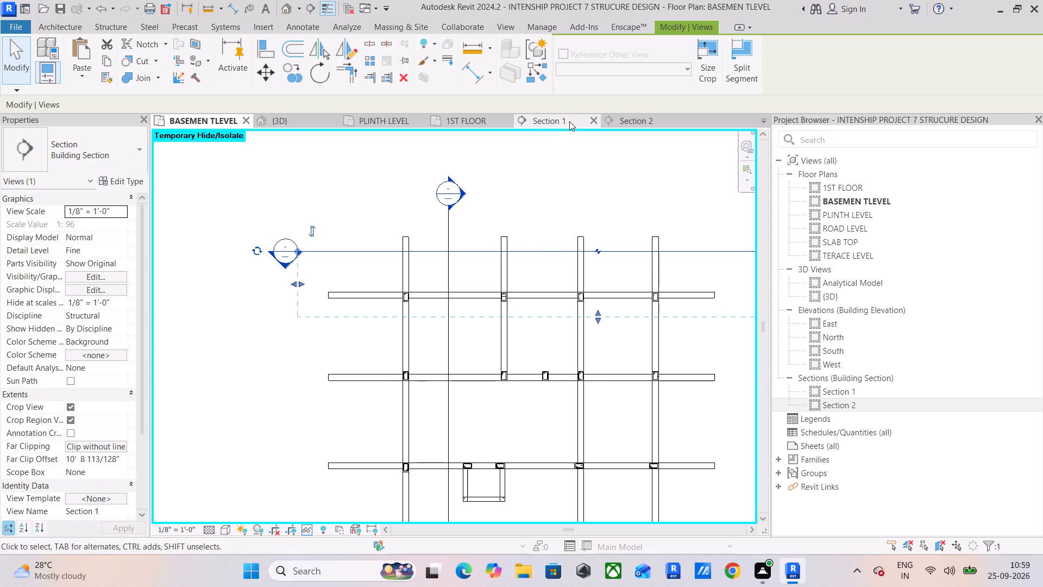
Open Section 1 and examine the reinforced basement-level beam and its junctions with the columns.
left_click(554, 124)
scroll(588, 352, "up", 1)
middle_click_drag(588, 352, 458, 331)
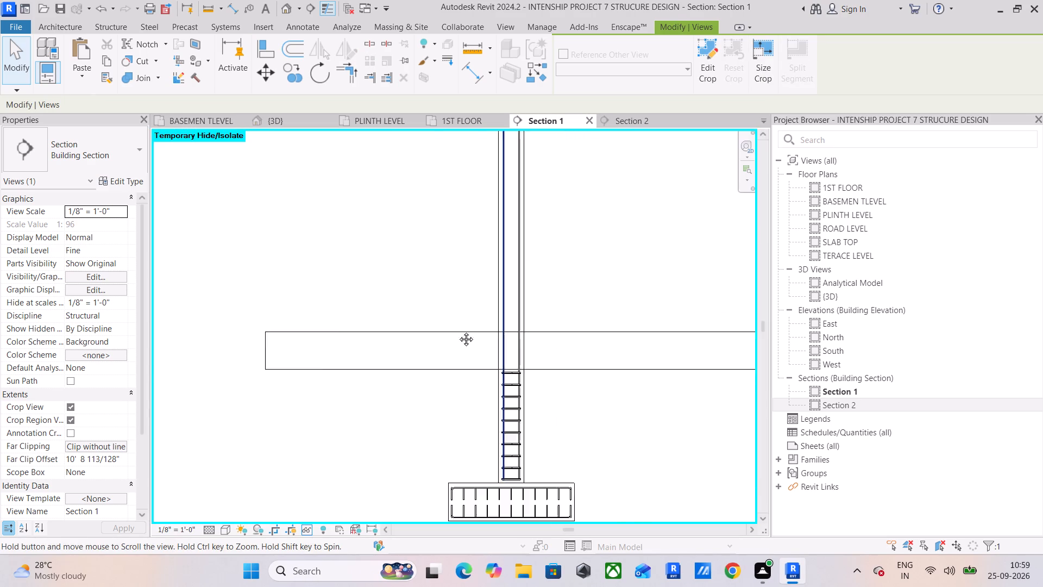
middle_click_drag(458, 331, 429, 310)
scroll(429, 310, "down", 6)
middle_click_drag(467, 314, 229, 310)
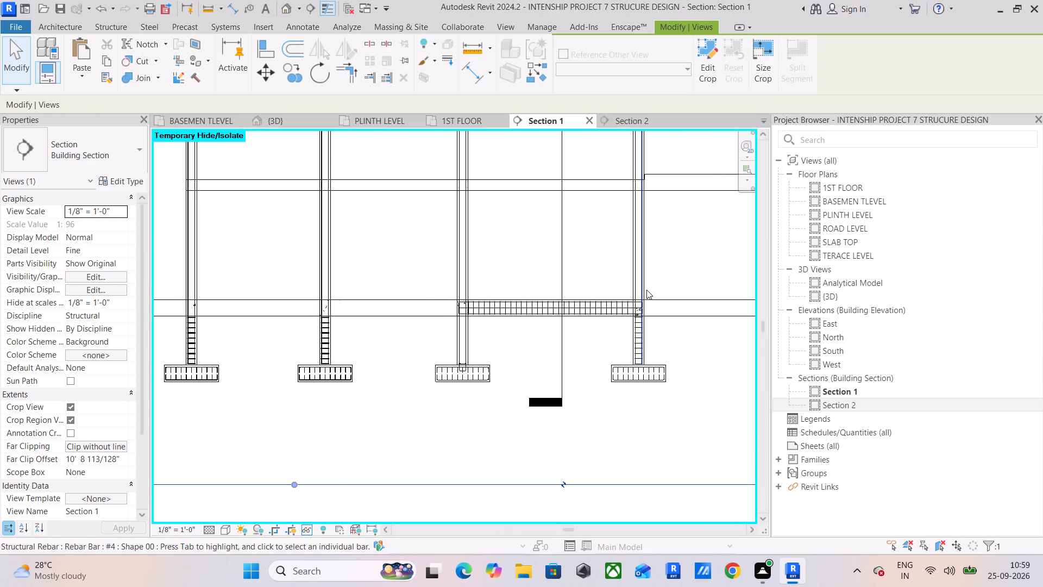
middle_click_drag(646, 290, 605, 313)
scroll(589, 326, "up", 5)
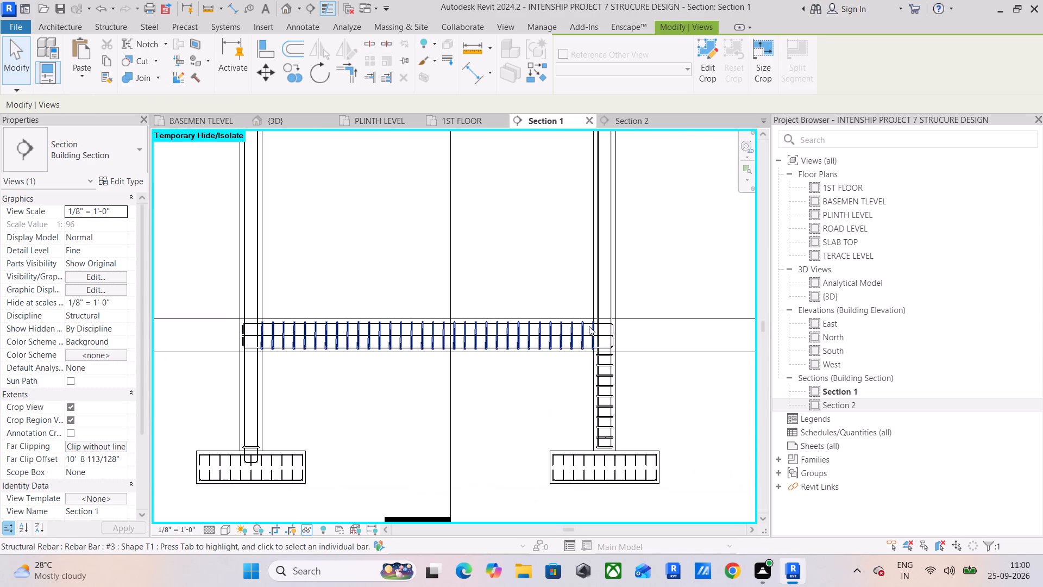
scroll(605, 338, "up", 4)
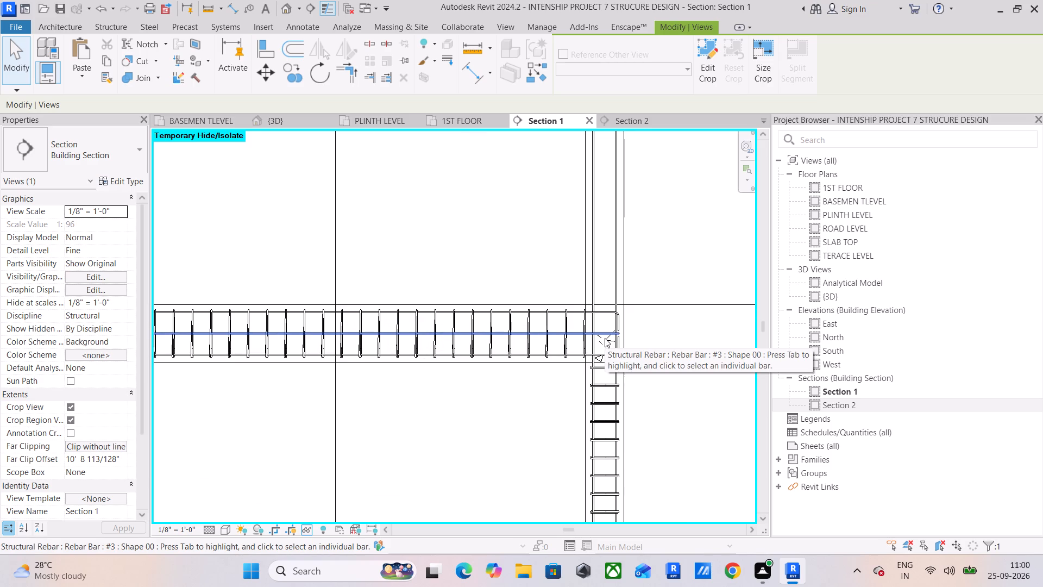
In Section 1, retract the lower ends of two overlapping vertical #4 bars on the column's right-hand face, staggering them above the lowest tie.
middle_click_drag(608, 365, 644, 194)
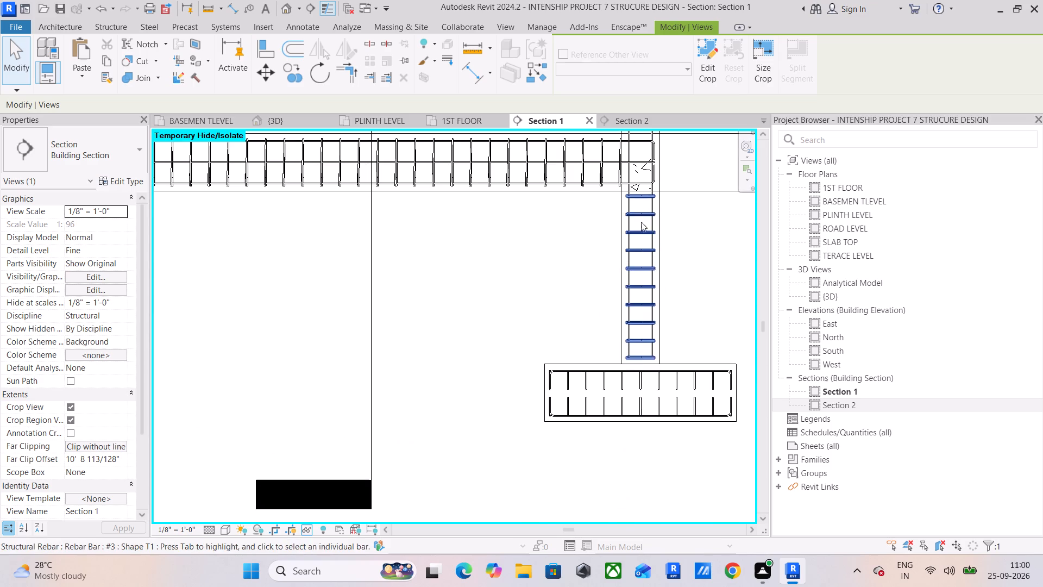
scroll(641, 369, "up", 5)
middle_click_drag(642, 374, 596, 320)
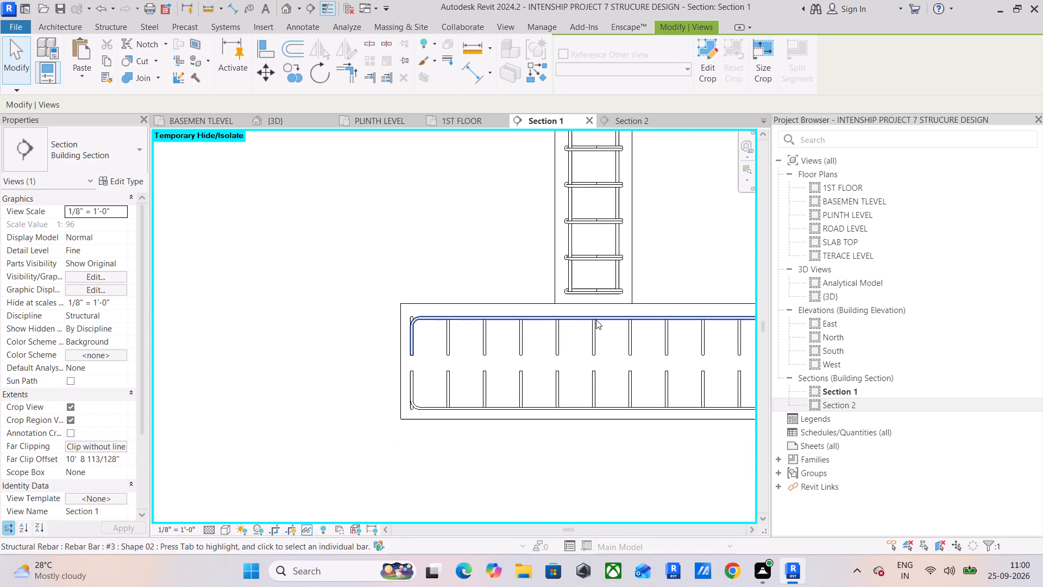
scroll(608, 281, "up", 8)
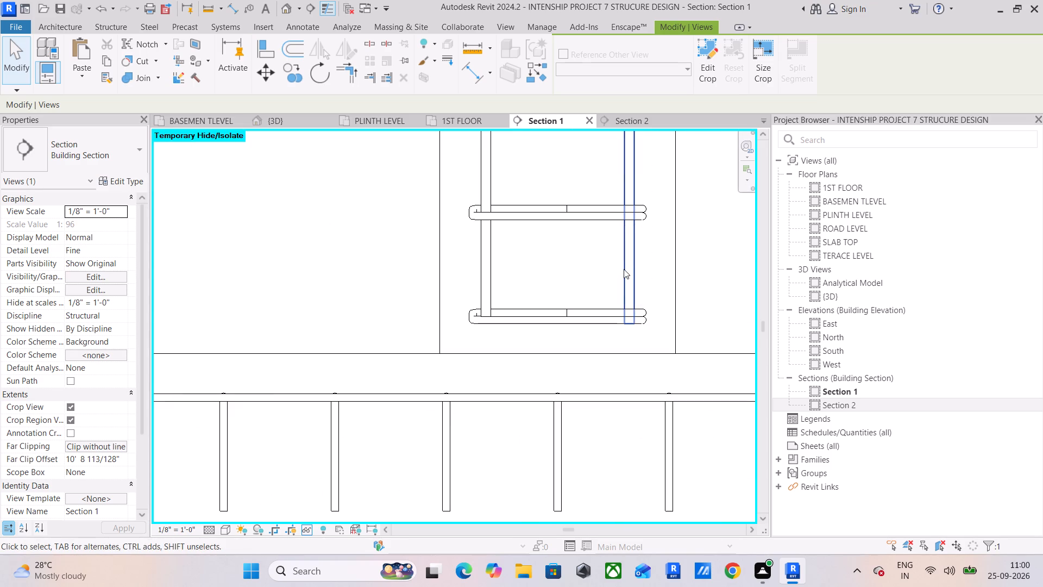
left_click(624, 268)
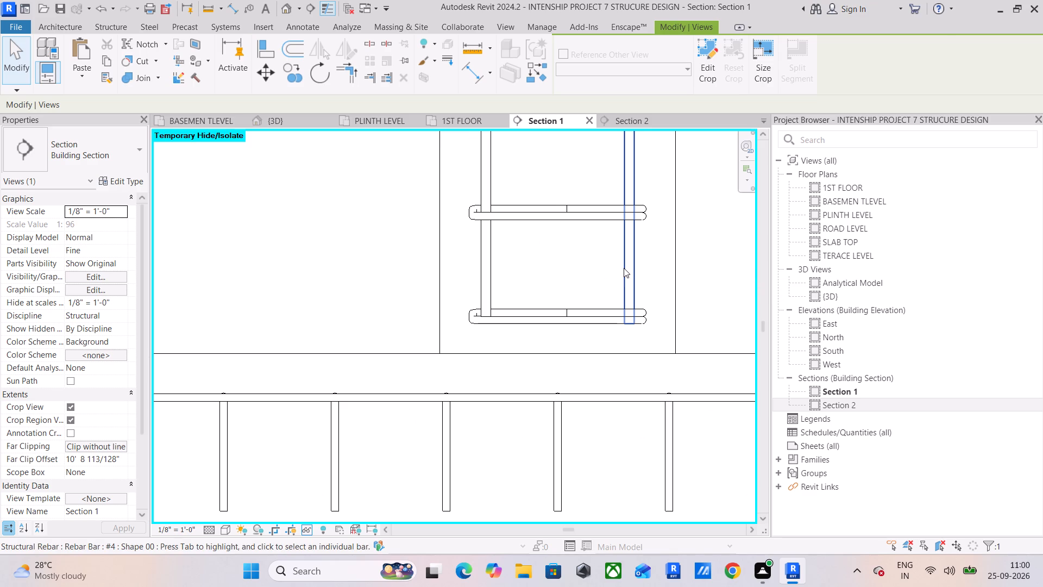
scroll(599, 326, "down", 3)
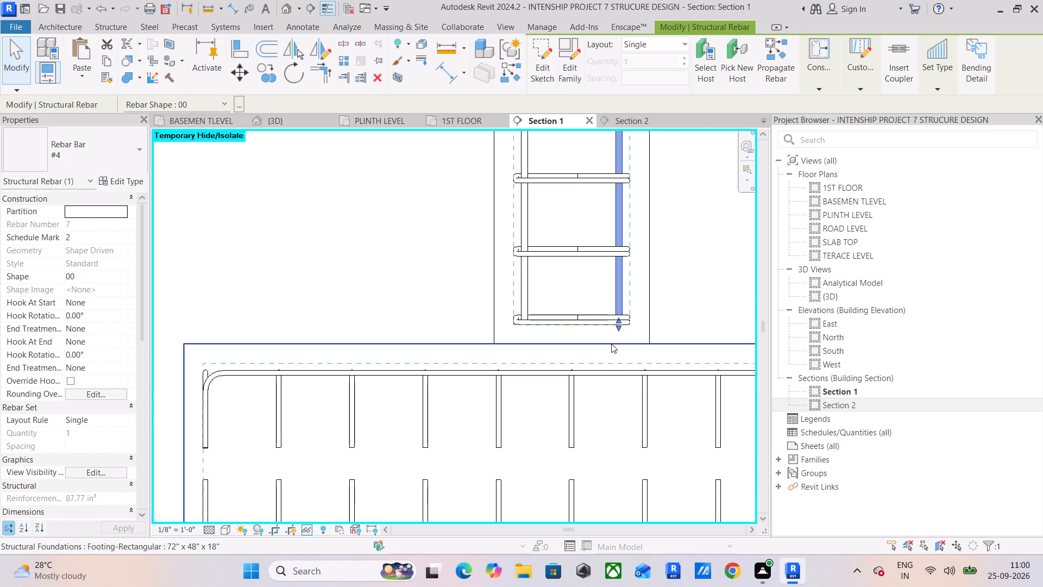
middle_click_drag(611, 344, 618, 296)
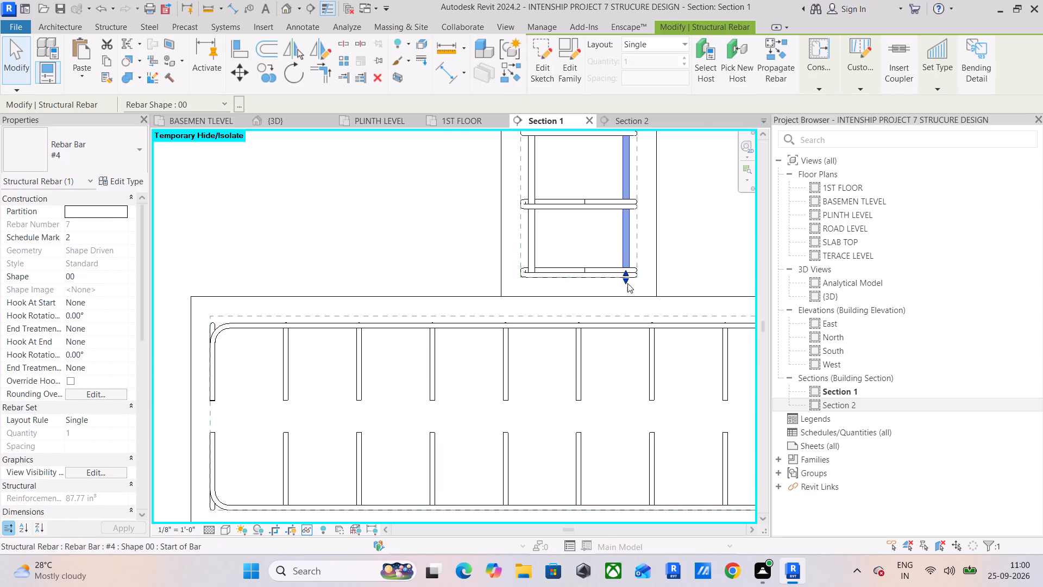
left_click_drag(627, 282, 649, 246)
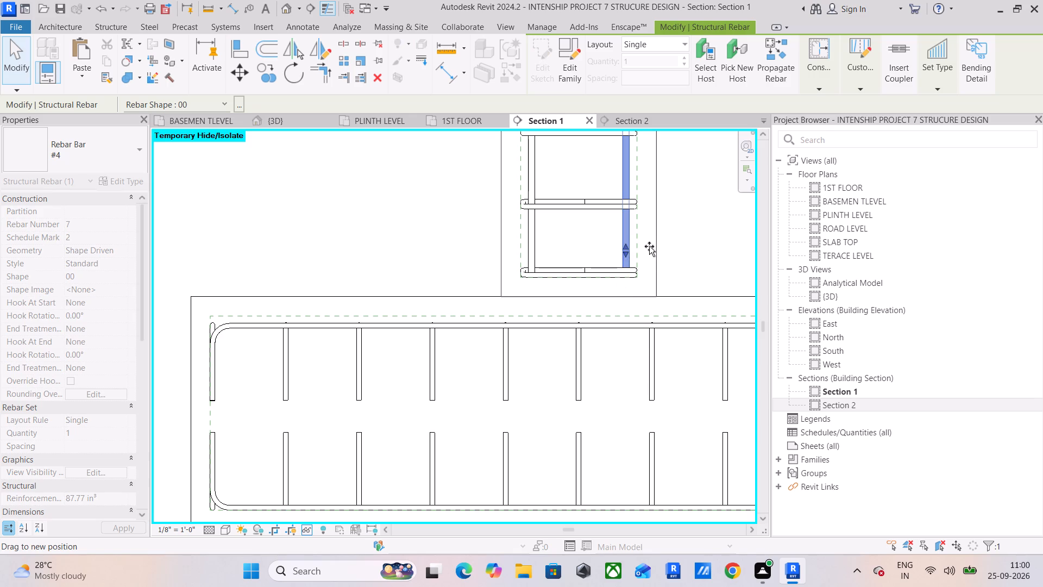
left_click_drag(649, 246, 650, 223)
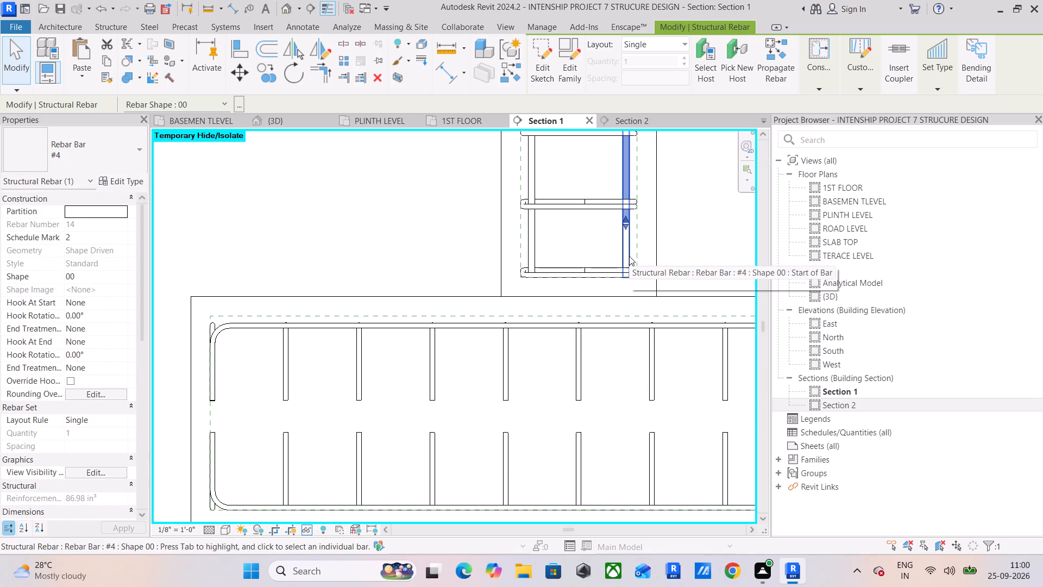
left_click(629, 256)
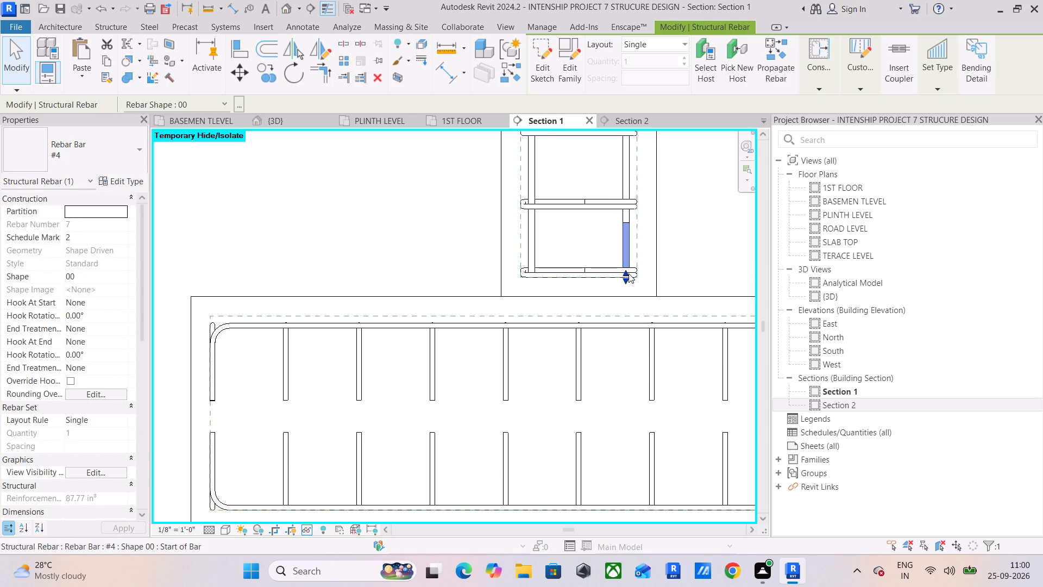
left_click_drag(624, 273, 630, 245)
Extend the remaining full-length #4 bar on the column's right-hand face down into the footing, ending just above the upper hooks' lower ends.
left_click(625, 258)
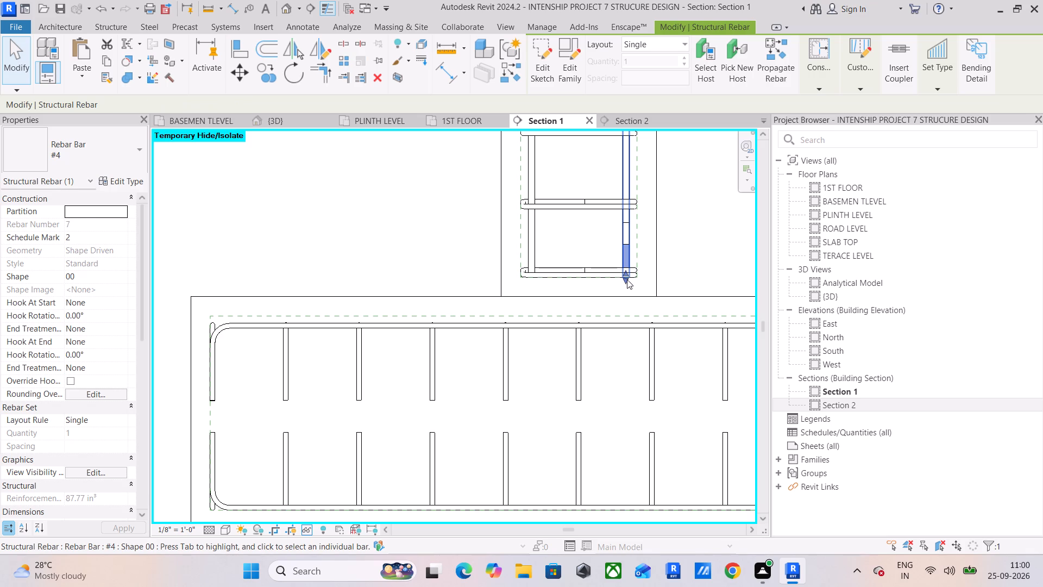
left_click_drag(627, 279, 643, 386)
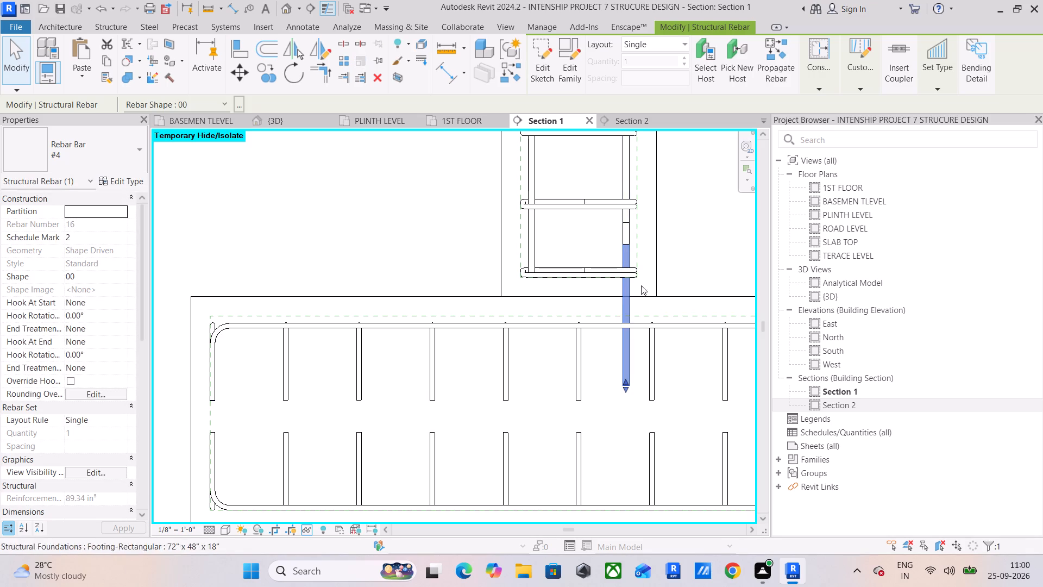
left_click(694, 241)
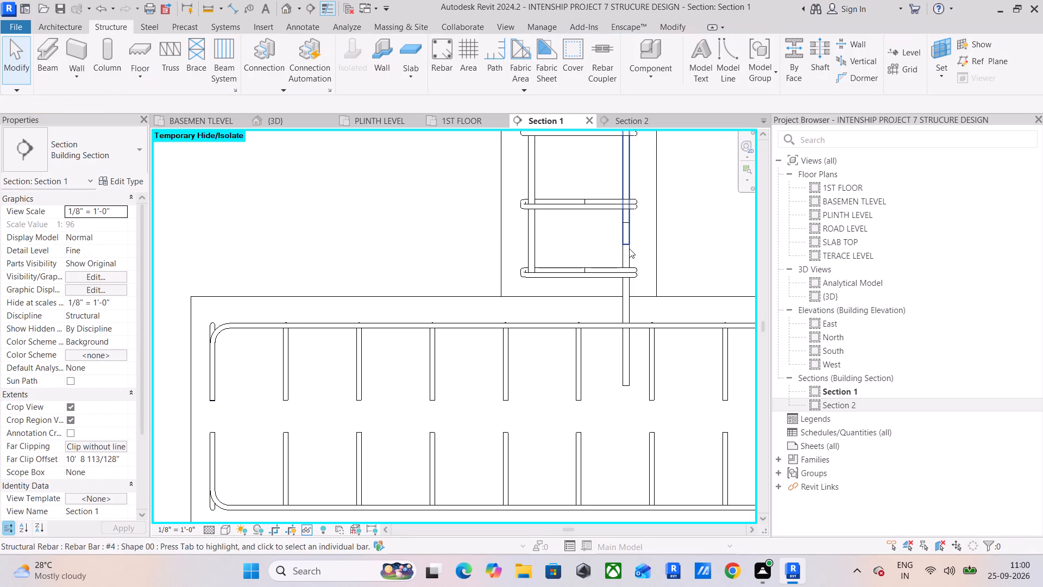
Extend the lower of the two retracted #4 bars into the footing, level with the end of the already extended bar.
left_click(629, 247)
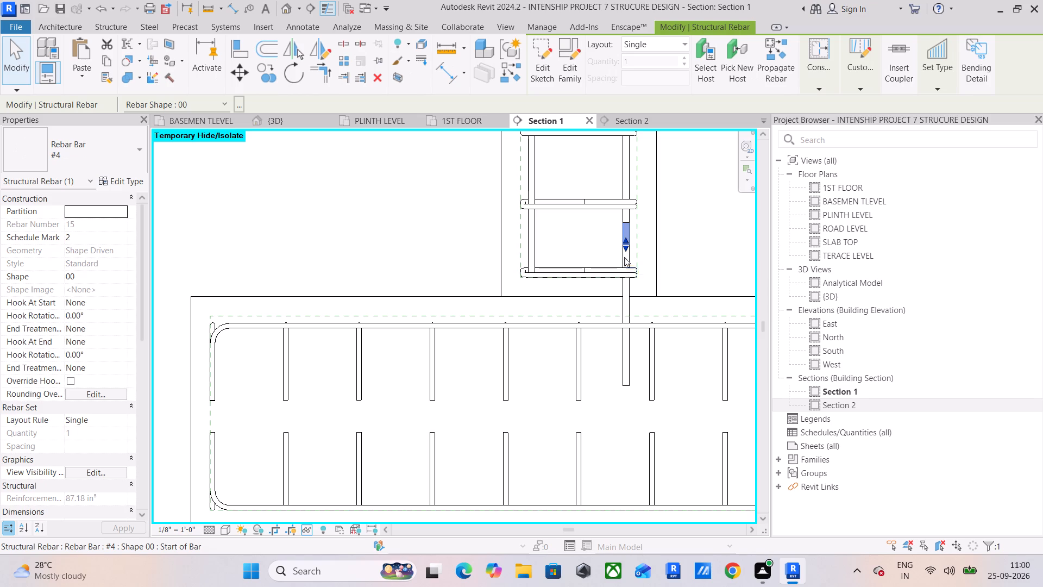
scroll(486, 388, "down", 2)
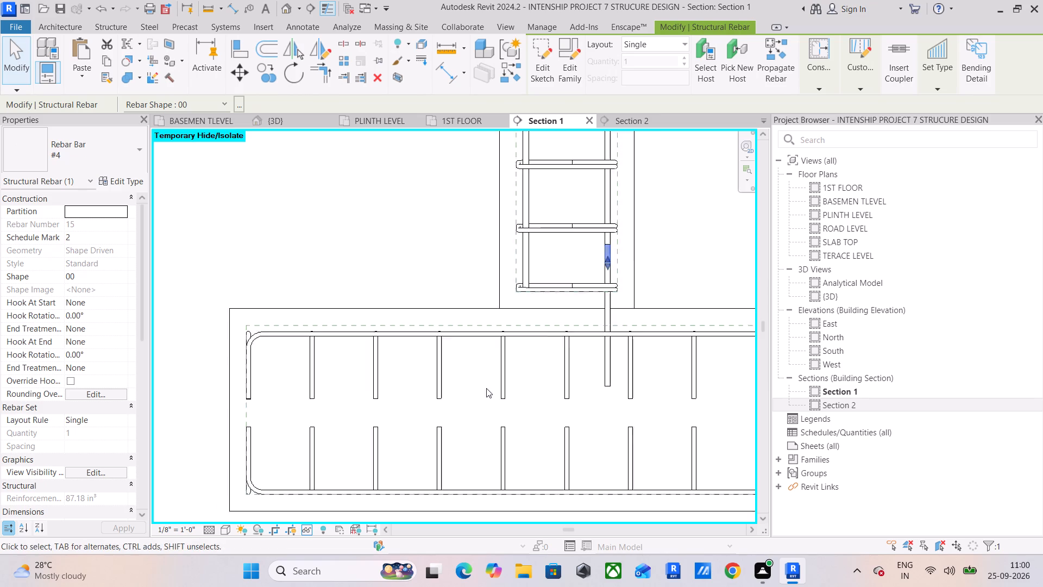
scroll(486, 388, "down", 1)
middle_click_drag(511, 382, 520, 398, "shift")
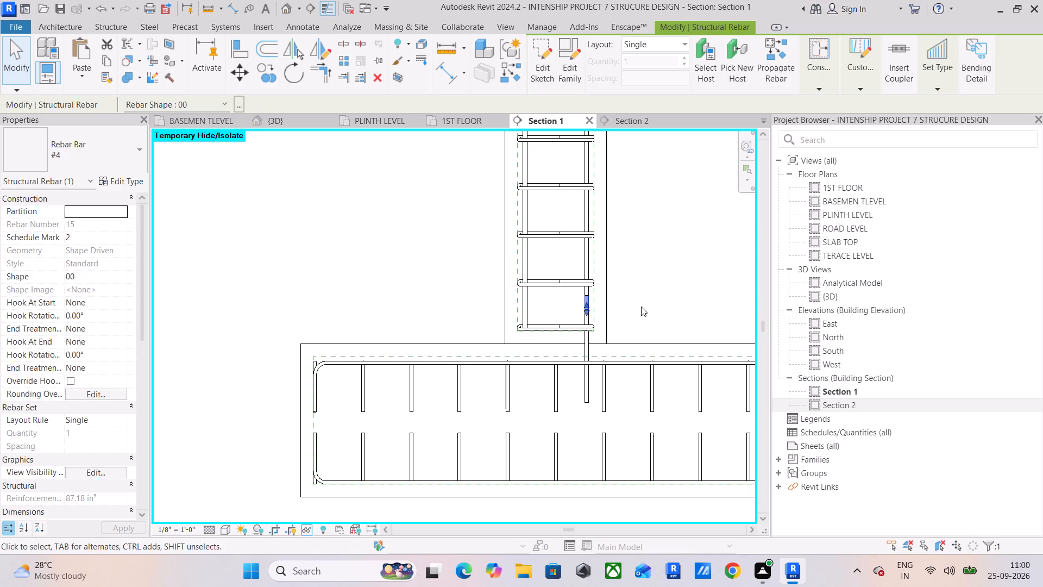
scroll(591, 304, "up", 7)
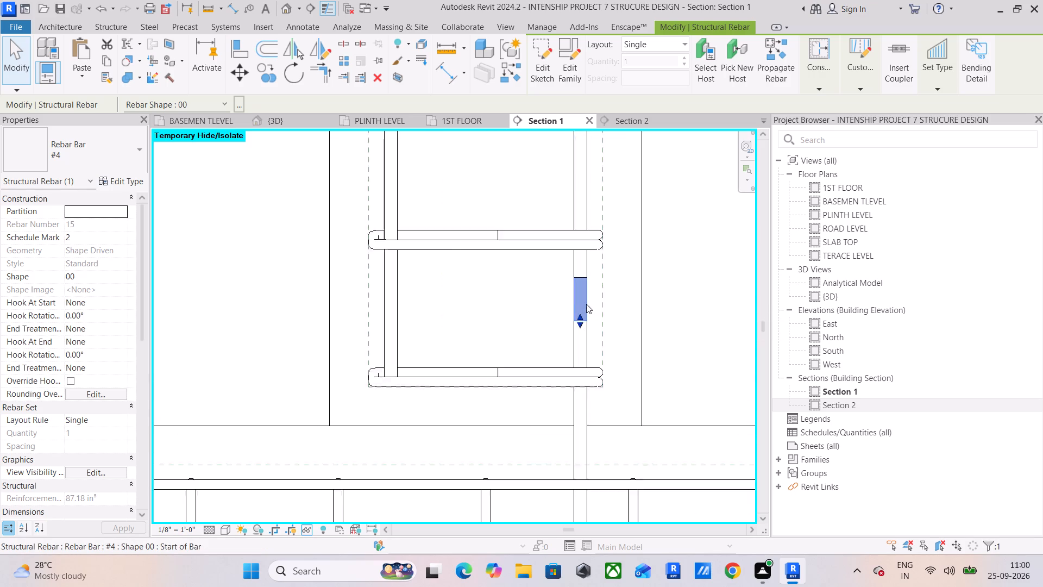
scroll(586, 304, "up", 4)
middle_click_drag(628, 360, 663, 223)
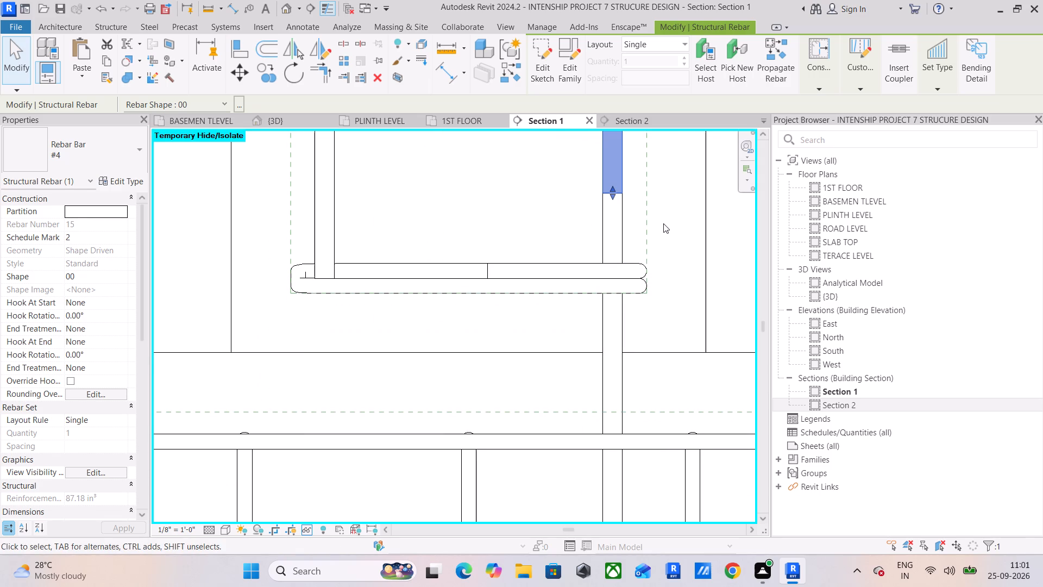
middle_click_drag(665, 304, 665, 188)
scroll(618, 315, "down", 3)
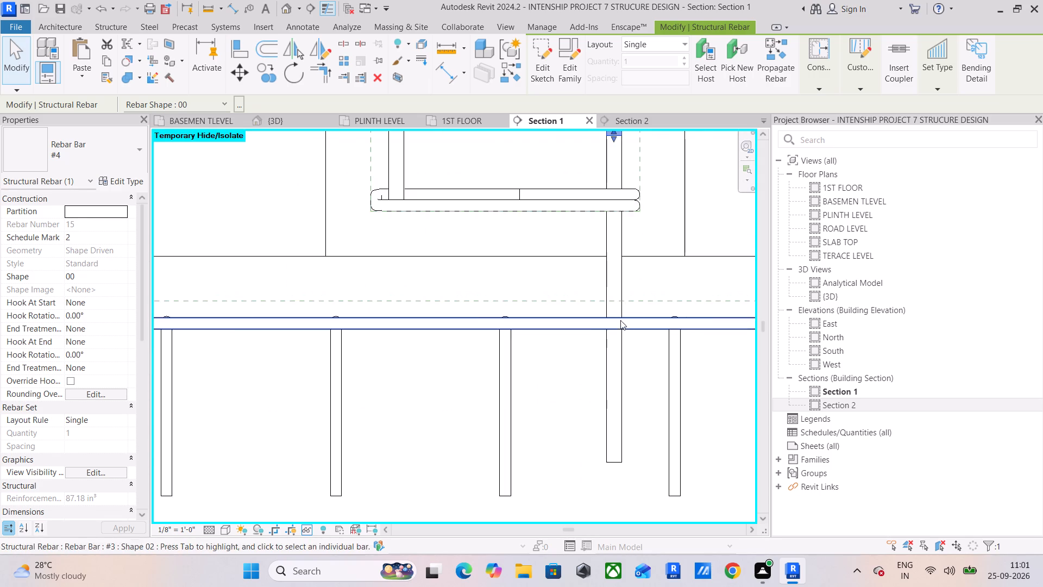
middle_click_drag(635, 314, 617, 359)
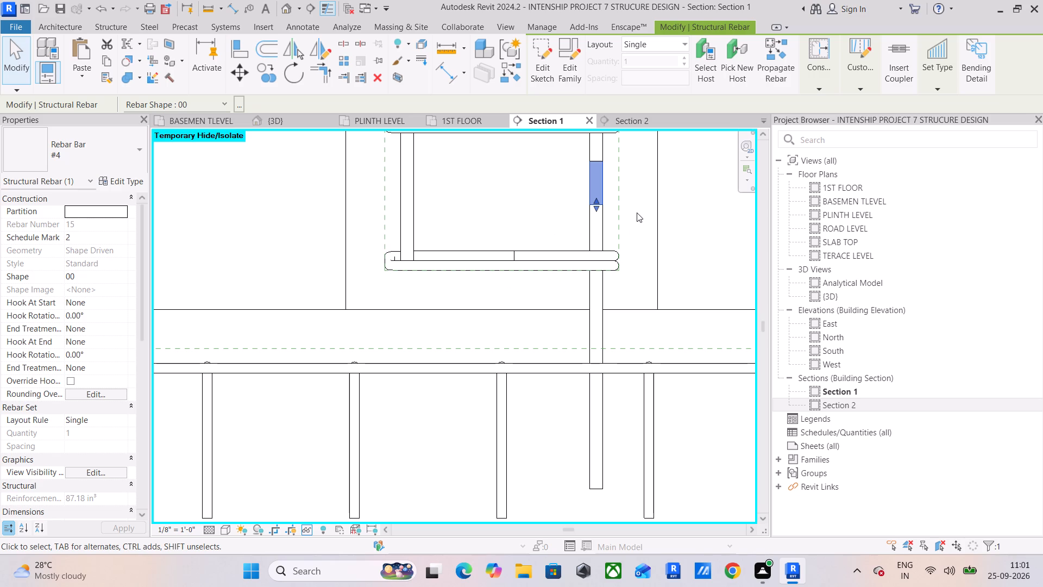
middle_click_drag(635, 441, 630, 369)
scroll(595, 382, "down", 4)
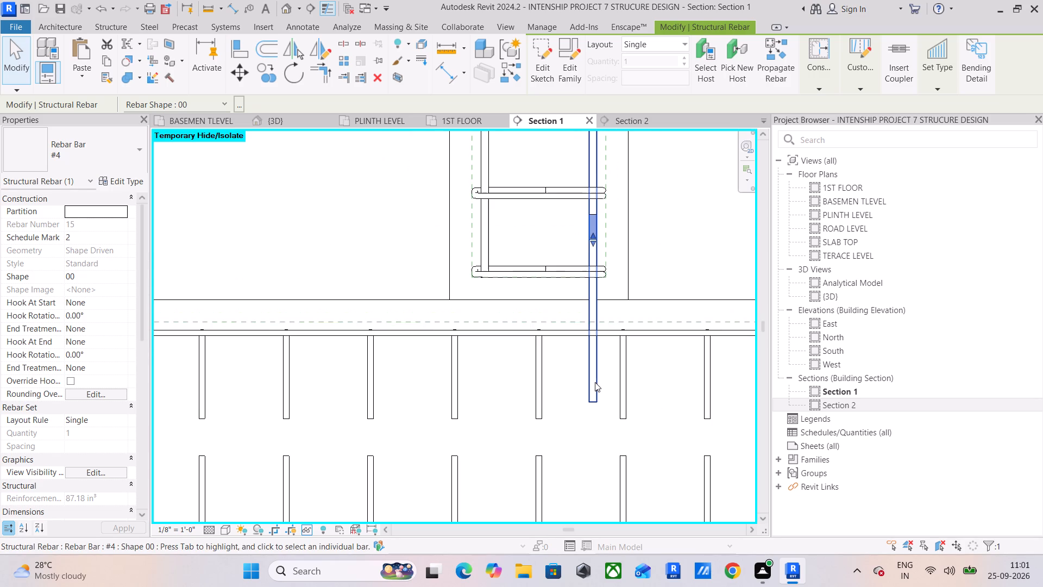
left_click_drag(595, 241, 606, 366)
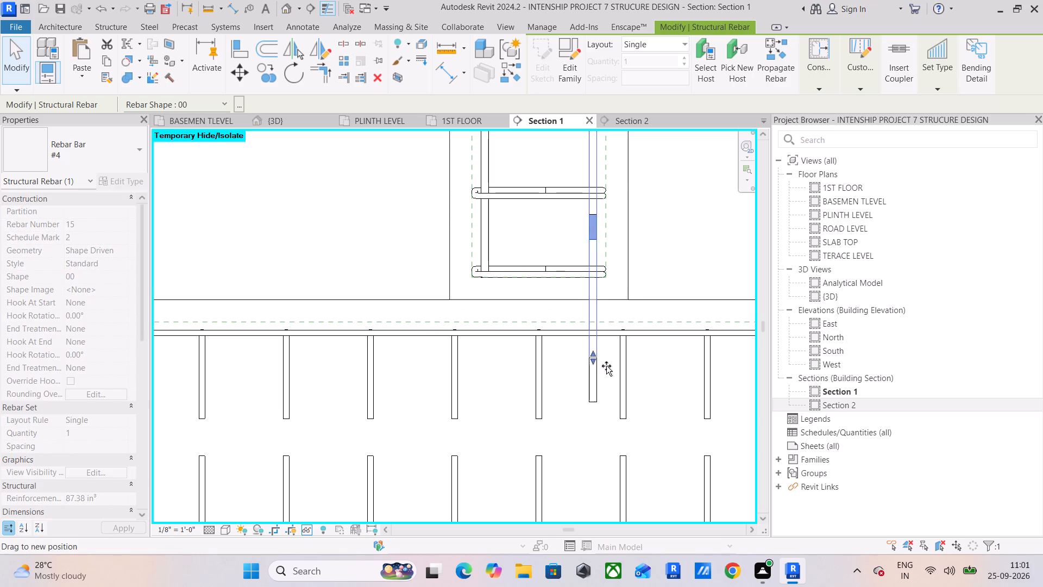
left_click_drag(606, 366, 605, 402)
scroll(605, 402, "up", 5)
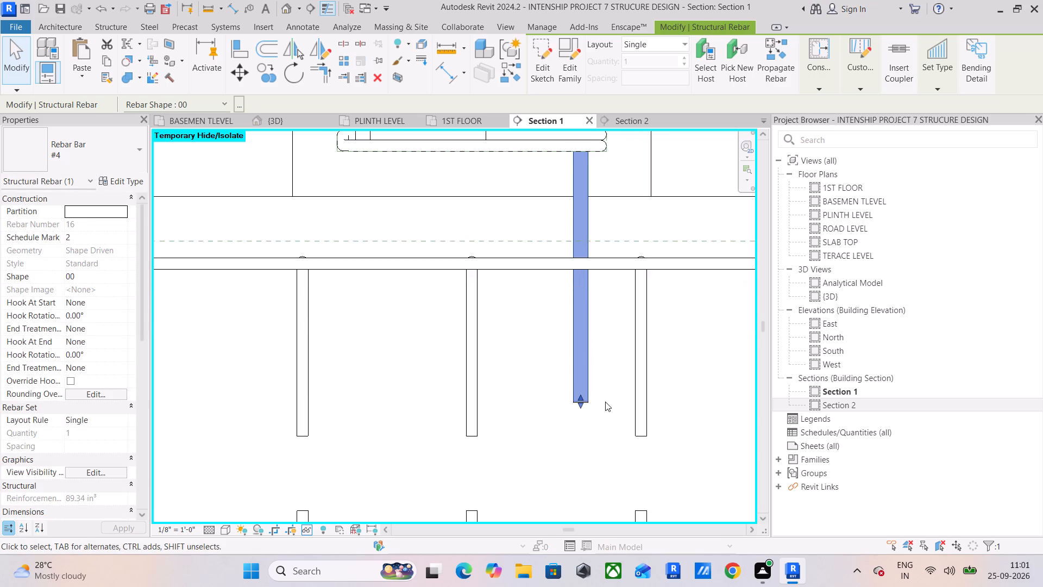
scroll(596, 409, "up", 5)
left_click(565, 401)
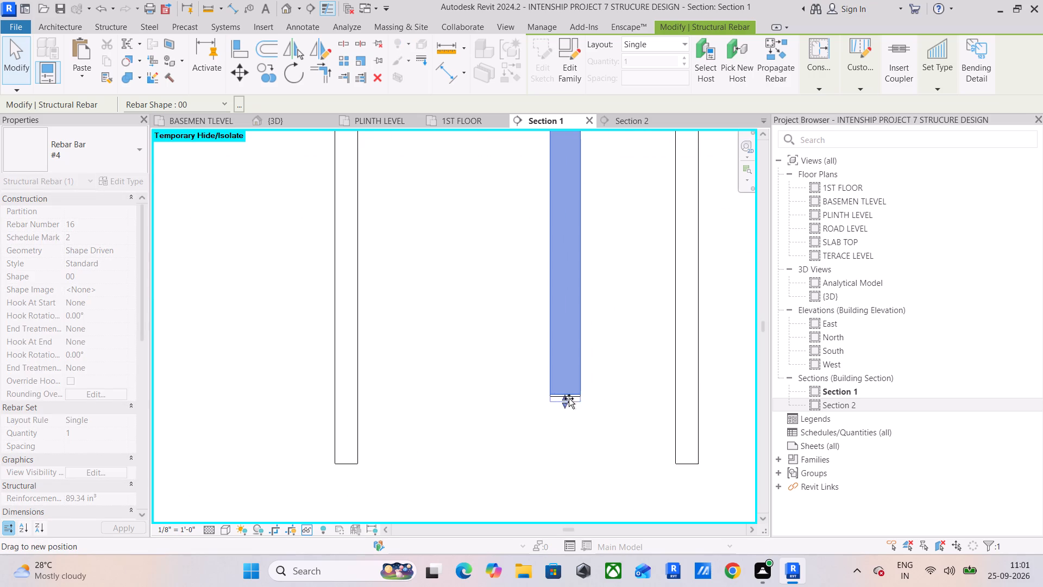
Extend the last retracted #4 bar on the column's right-hand face into the footing and align its end with the other extended bars.
scroll(620, 366, "down", 3)
middle_click_drag(620, 366, 610, 487)
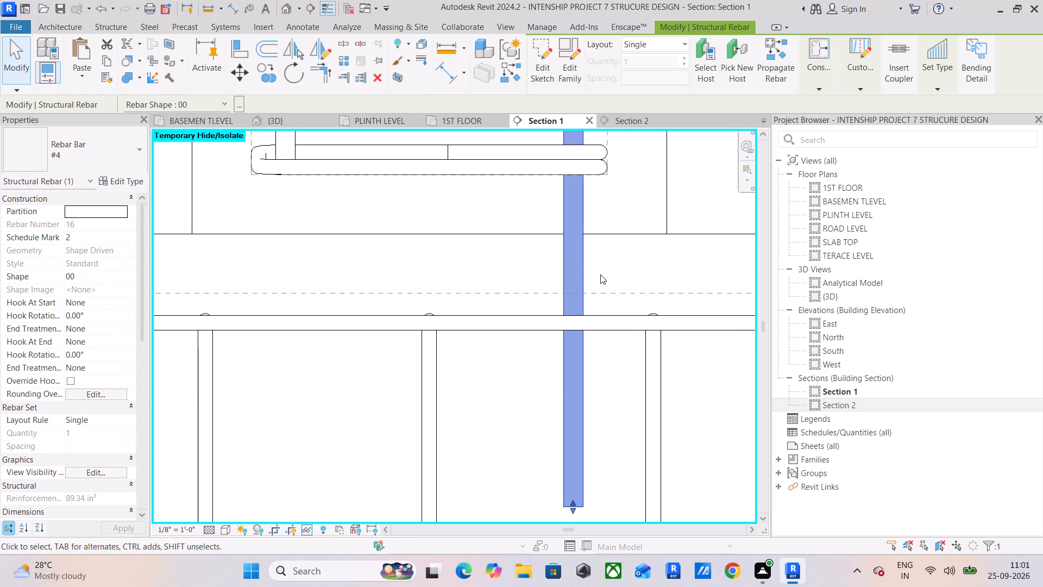
scroll(598, 263, "down", 3)
middle_click_drag(626, 236, 607, 401)
left_click(568, 261)
left_click(662, 249)
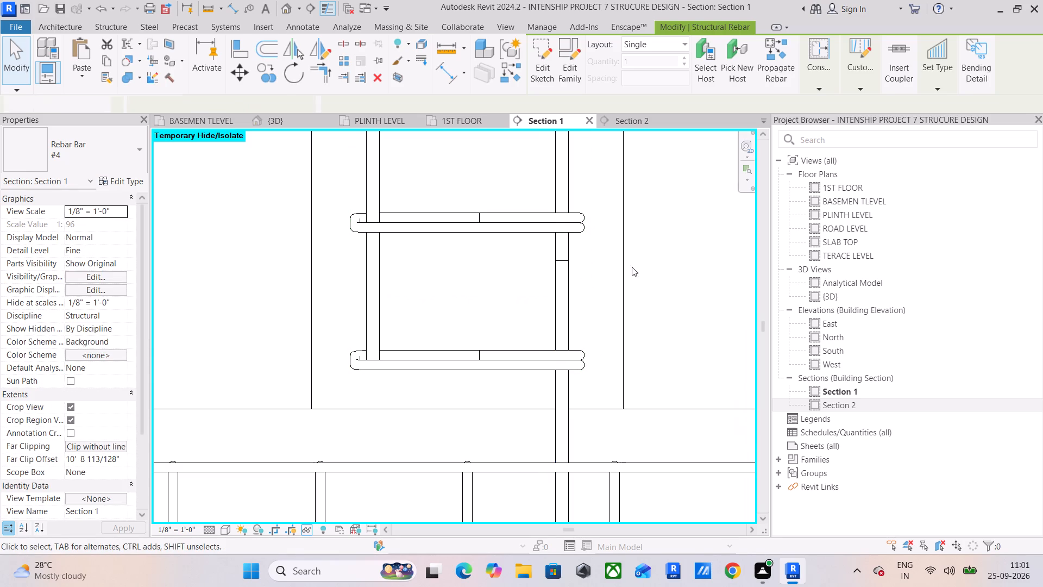
left_click(566, 264)
scroll(557, 284, "down", 2)
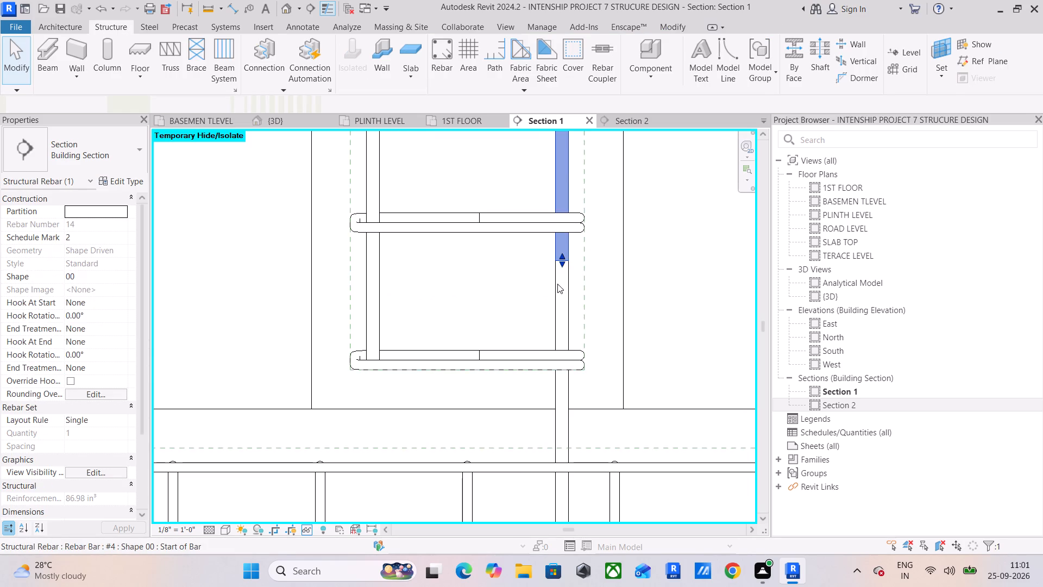
scroll(557, 284, "down", 2)
middle_click_drag(571, 290, 592, 231)
left_click_drag(581, 215, 595, 346)
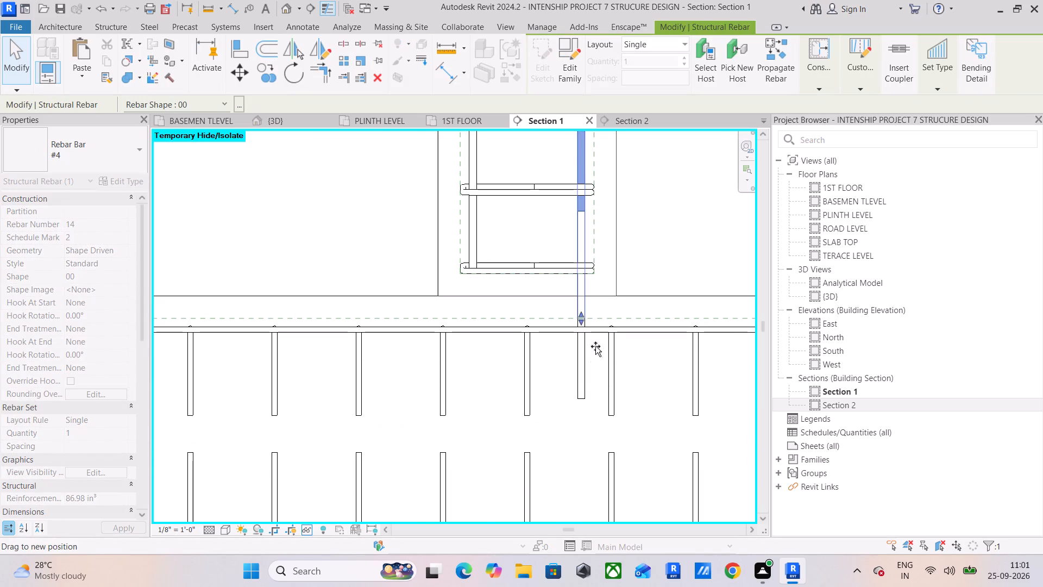
left_click_drag(595, 346, 594, 390)
scroll(587, 411, "up", 15)
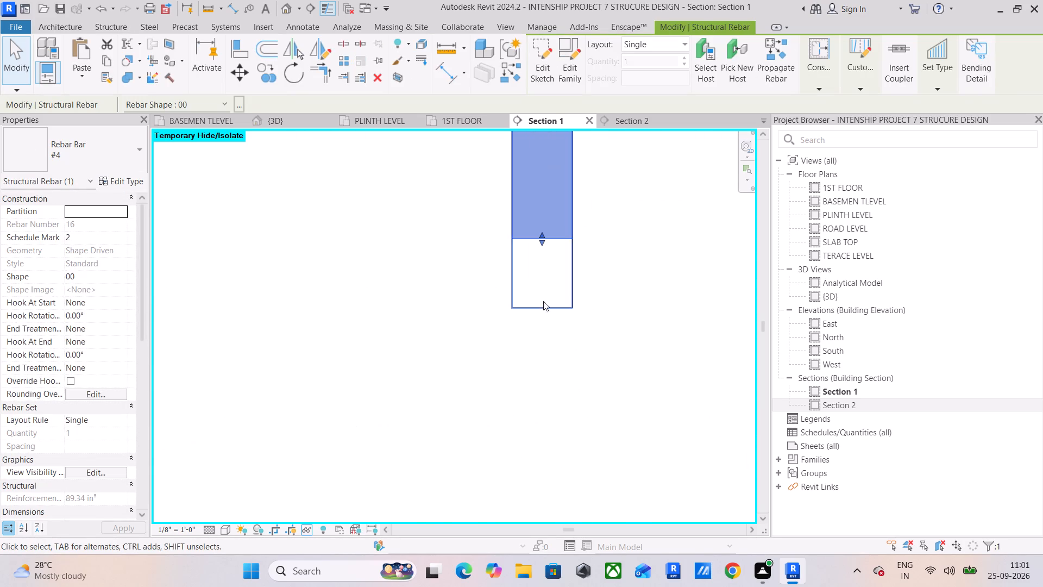
left_click_drag(539, 242, 545, 305)
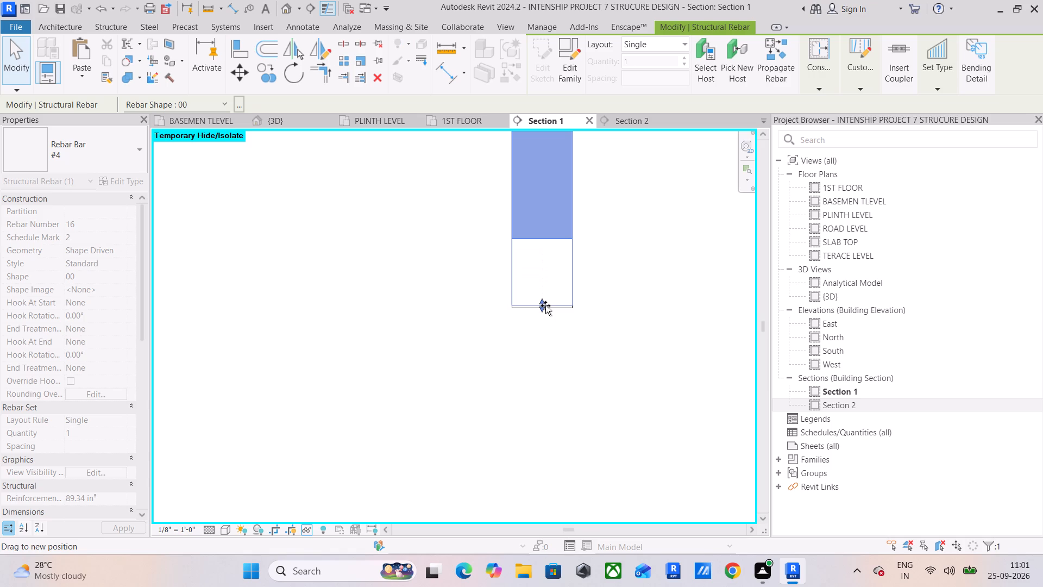
left_click_drag(545, 305, 548, 303)
left_click_drag(548, 303, 548, 308)
left_click(533, 367)
Retract the lower ends of two overlapping vertical #4 bars on the column's left-hand face, staggering them above the lowest tie.
scroll(530, 360, "down", 6)
middle_click_drag(527, 363, 590, 388)
scroll(585, 357, "down", 5)
middle_click_drag(582, 363, 587, 466)
scroll(521, 317, "down", 3)
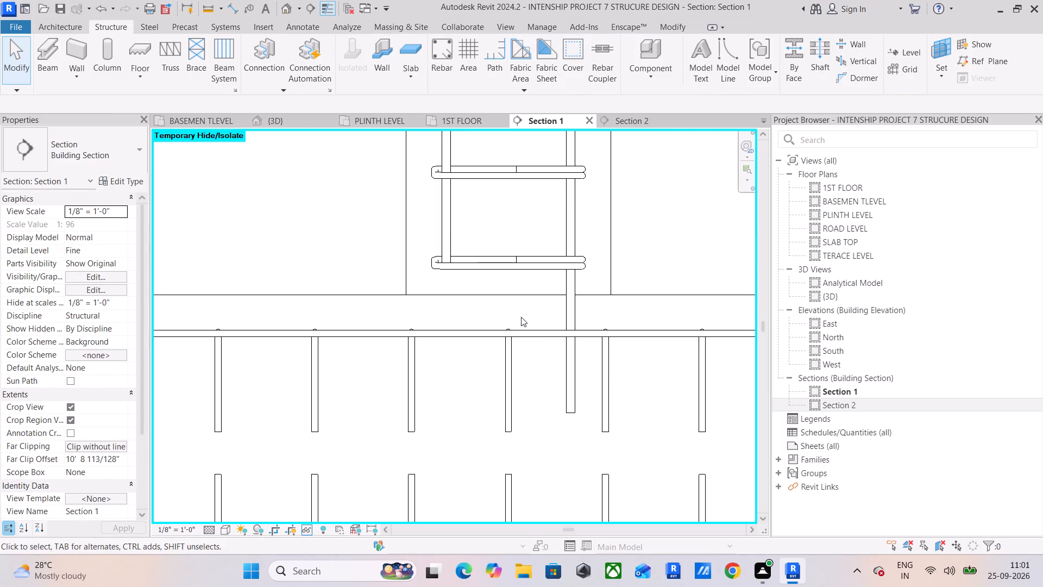
left_click(441, 223)
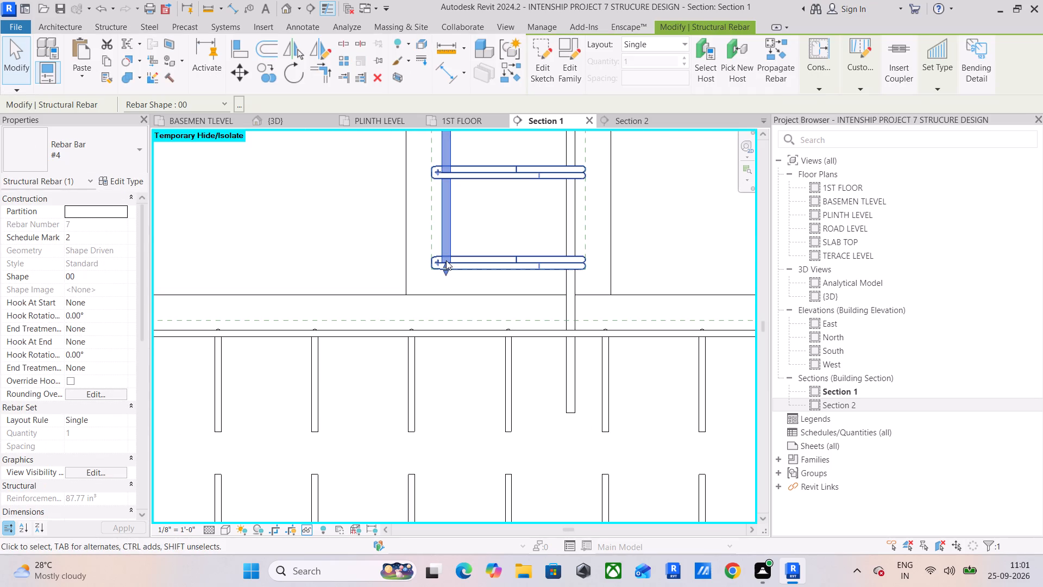
left_click_drag(445, 264, 452, 202)
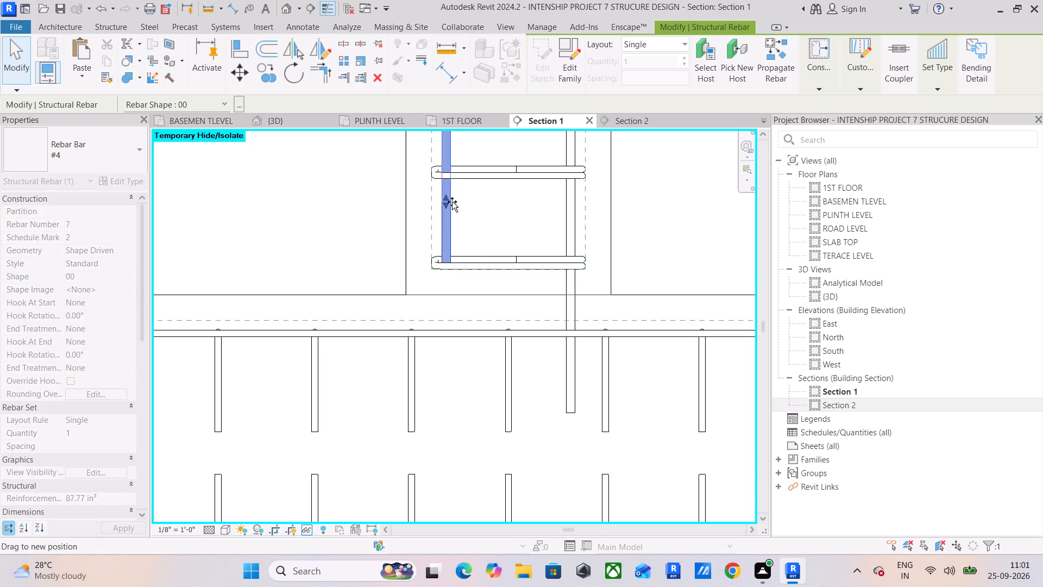
left_click_drag(452, 202, 456, 191)
left_click(443, 226)
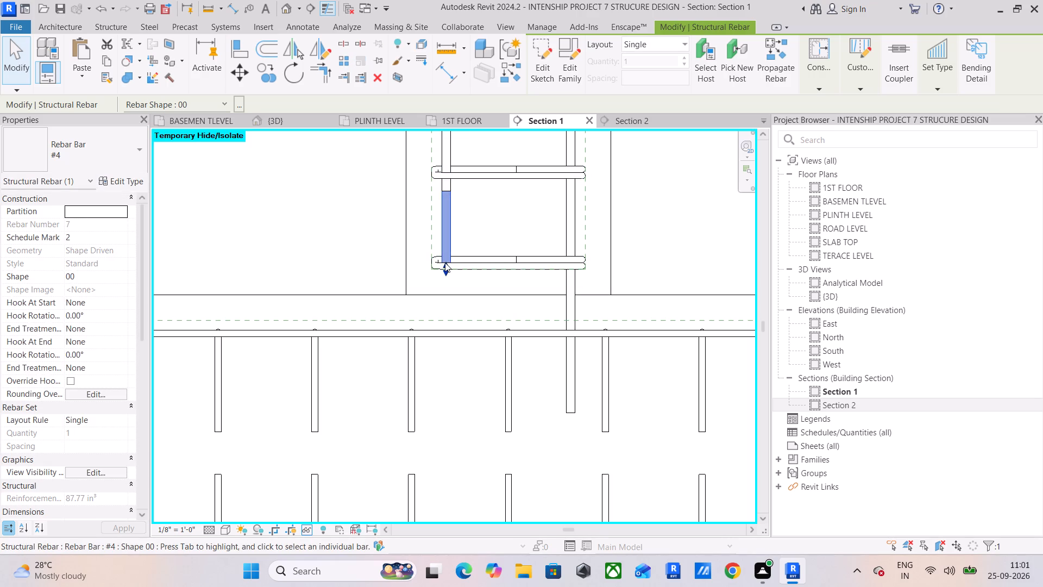
left_click_drag(445, 263, 452, 211)
Extend the remaining full-length #4 bar on the column's left-hand face into the footing and align its end with the right-hand bars.
left_click(448, 231)
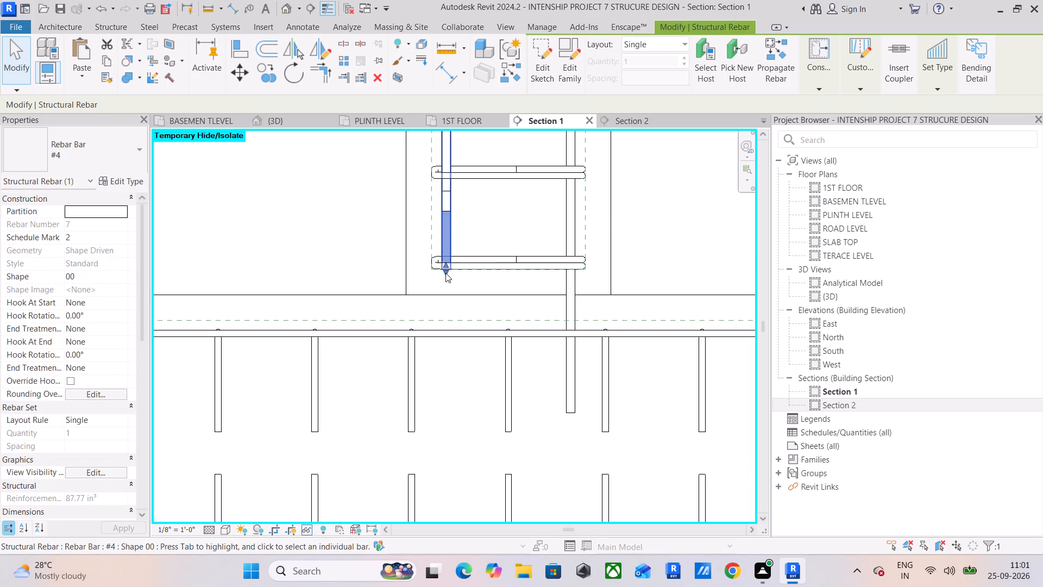
left_click_drag(445, 268, 447, 406)
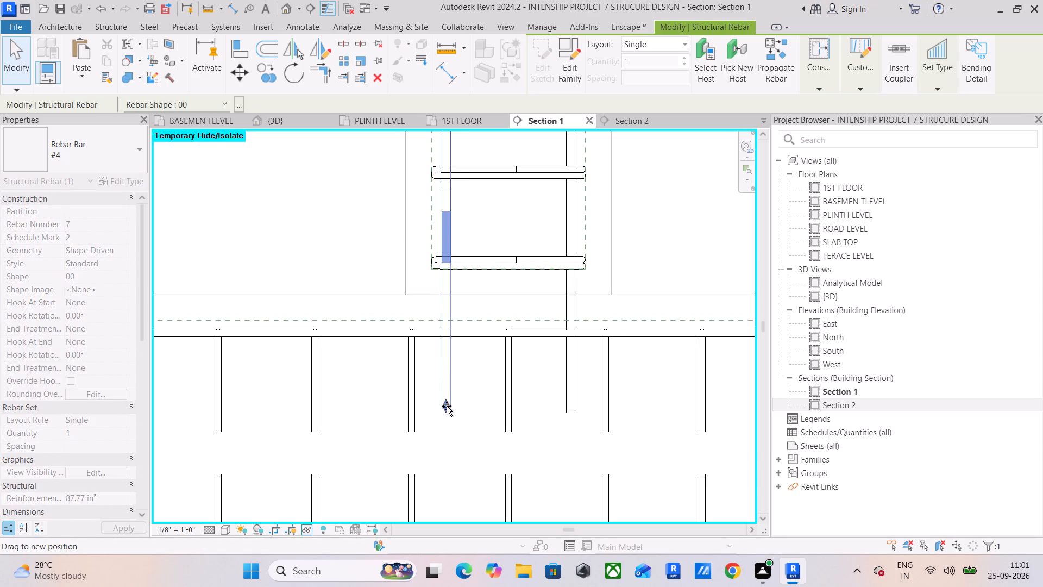
left_click_drag(447, 406, 447, 411)
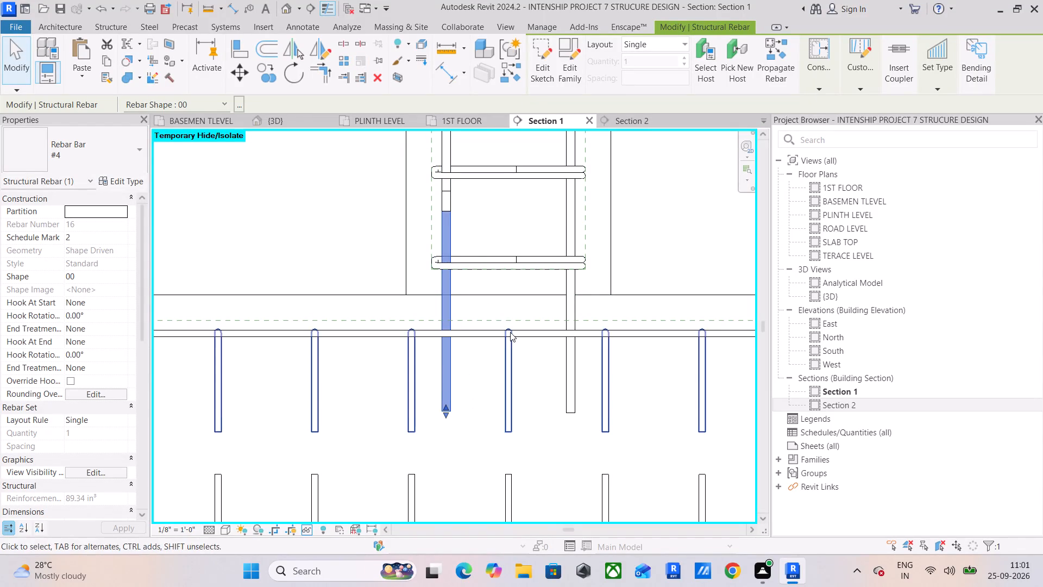
left_click(232, 53)
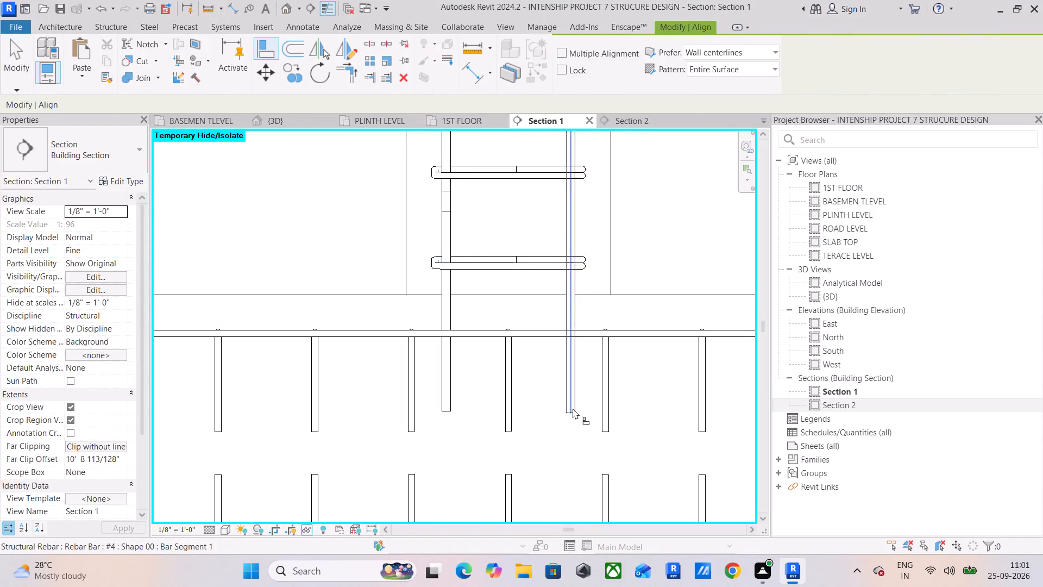
scroll(573, 408, "up", 9)
left_click(573, 418)
middle_click_drag(510, 415, 792, 369)
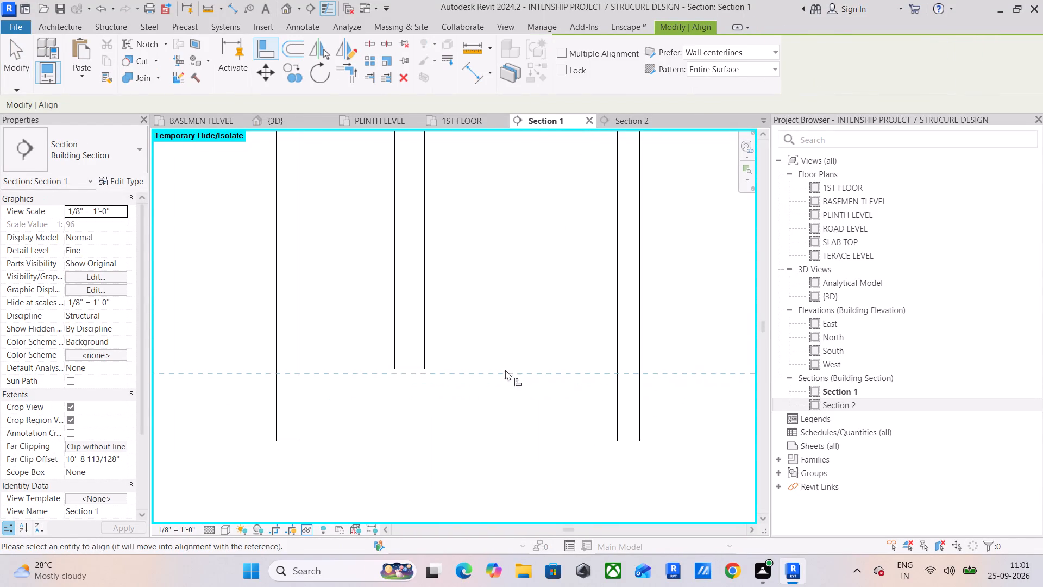
left_click(419, 367)
scroll(487, 386, "down", 8)
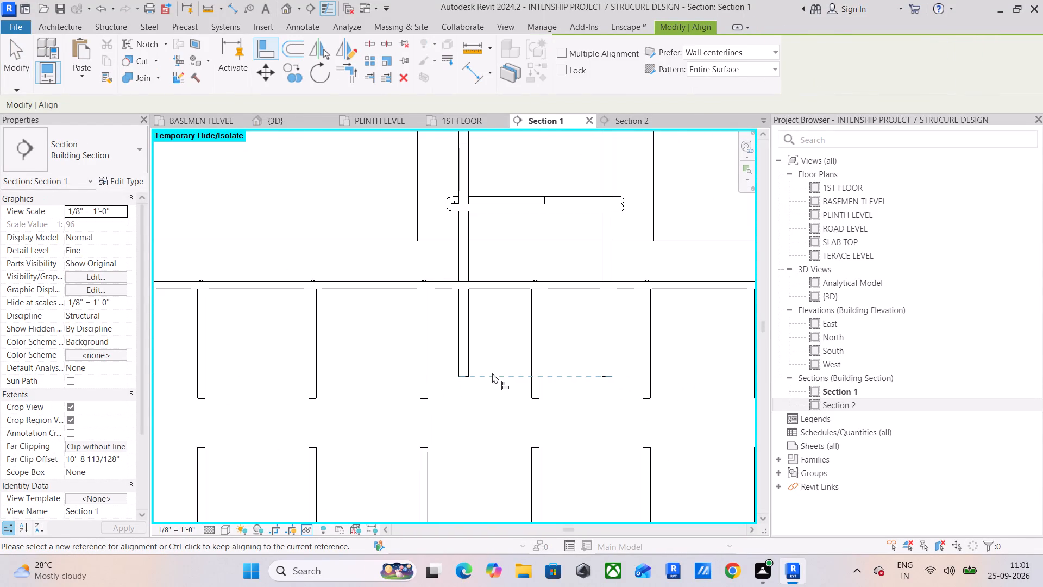
key("Escape")
Extend the lower of the two retracted left-hand #4 bars into the footing, level with the end of the already extended bar.
middle_click_drag(475, 227, 482, 312)
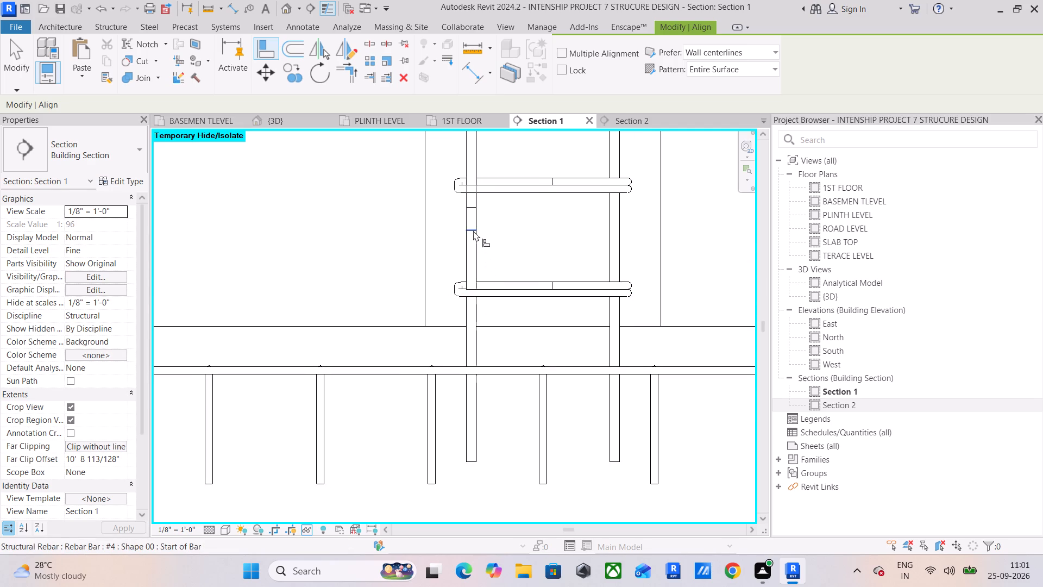
left_click(473, 230)
key("Escape")
key("Escape")
left_click(469, 231)
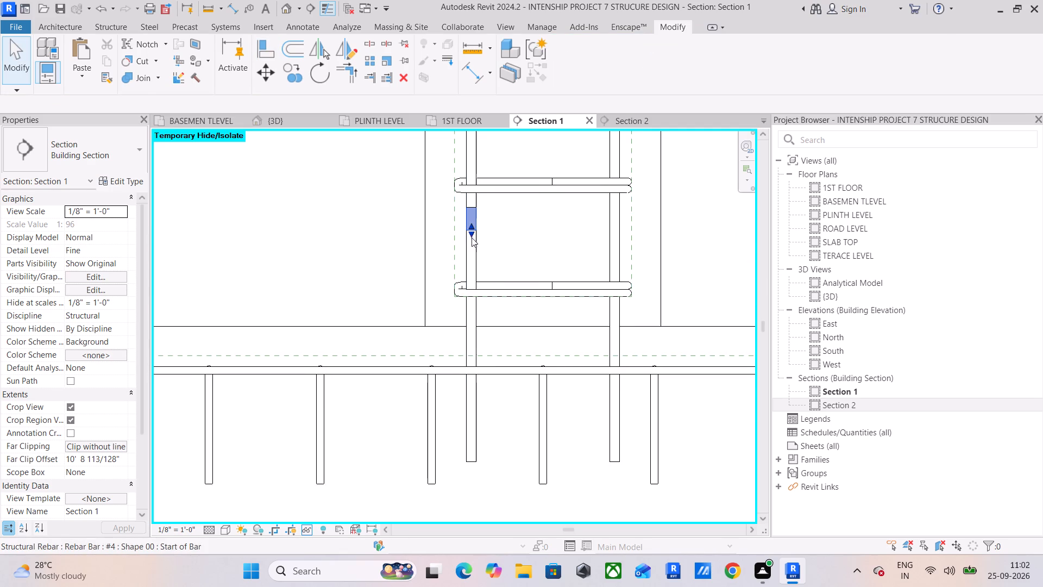
left_click_drag(472, 234, 474, 377)
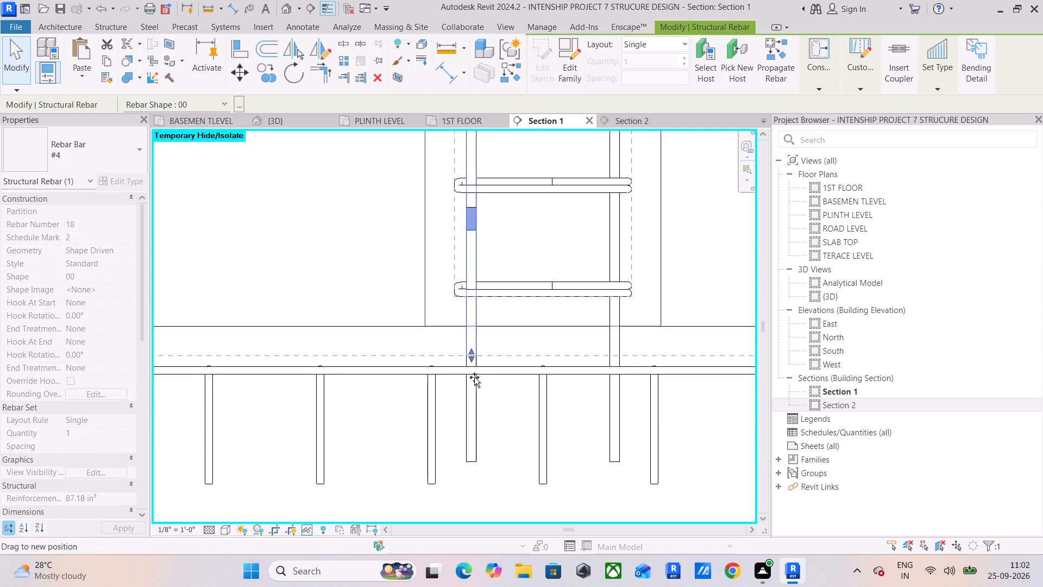
left_click_drag(474, 377, 474, 461)
scroll(474, 461, "up", 10)
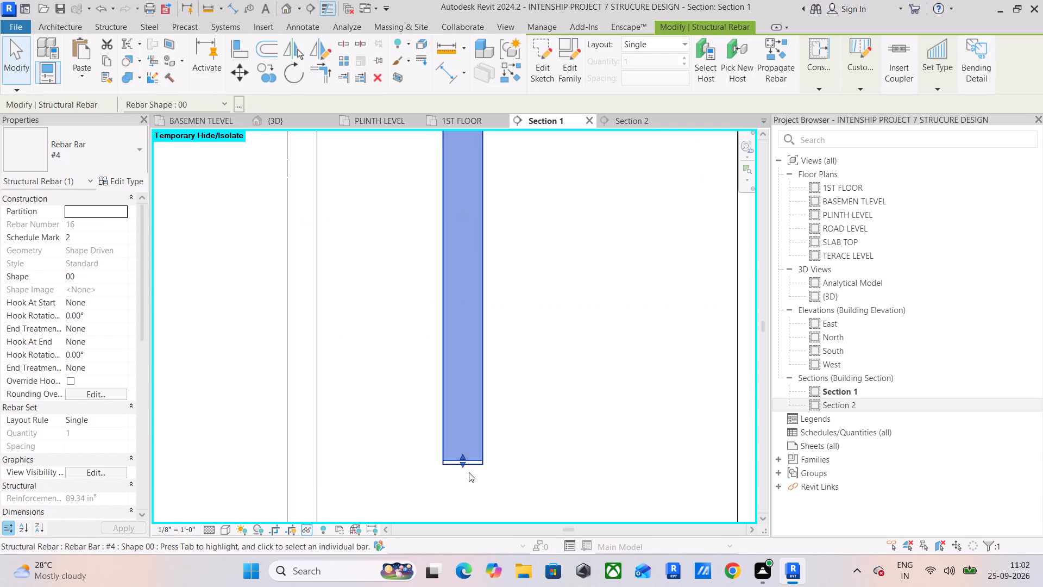
scroll(467, 474, "up", 10)
left_click_drag(450, 421, 450, 433)
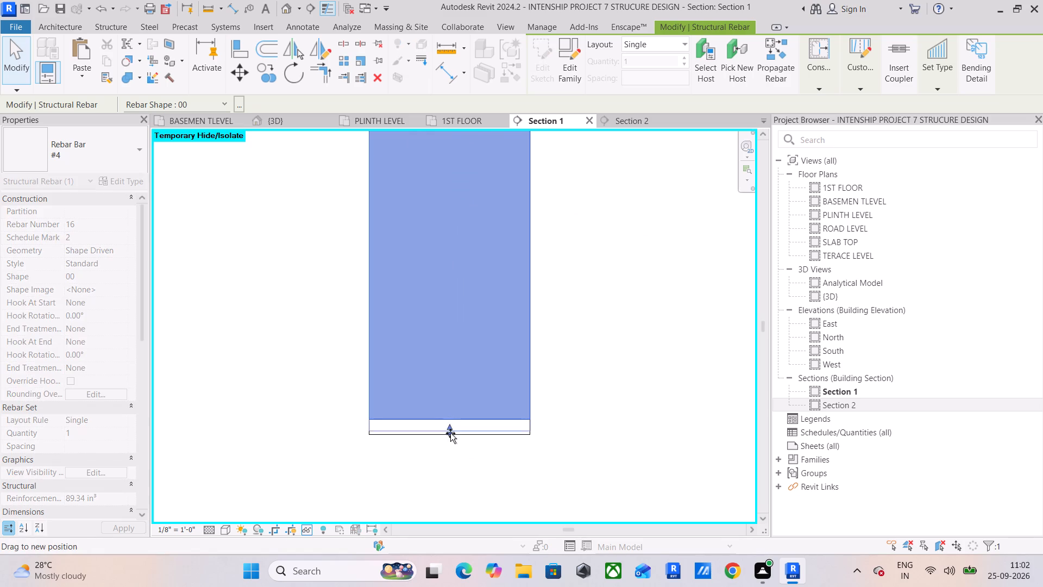
left_click_drag(450, 433, 453, 435)
left_click_drag(453, 435, 454, 434)
left_click(631, 414)
Extend the last retracted left-hand #4 bar into the footing and align the overlapping left-hand bars' lower ends with each other.
scroll(575, 404, "down", 6)
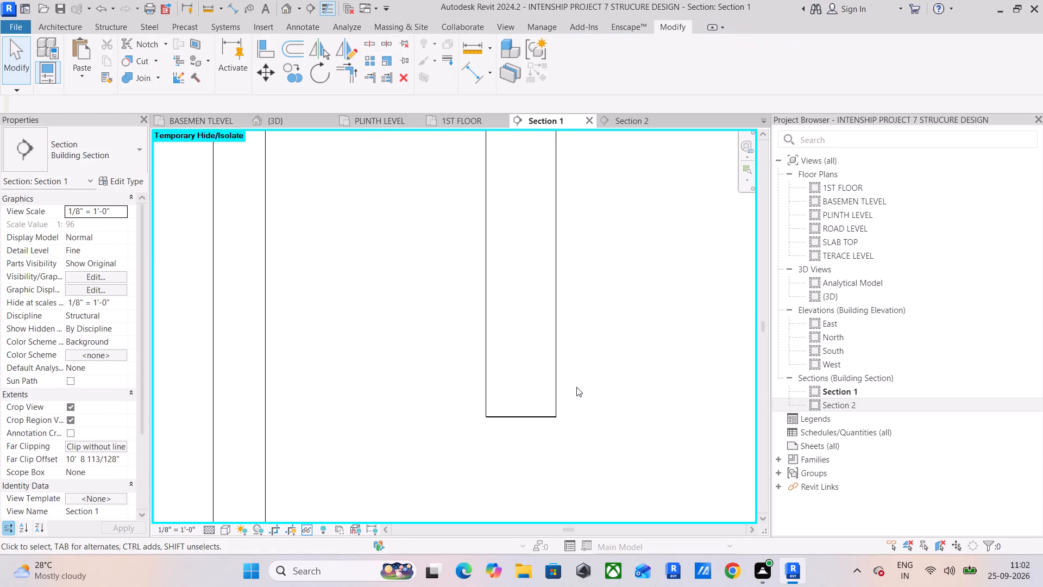
middle_click_drag(579, 409, 558, 522)
scroll(581, 383, "down", 11)
middle_click_drag(587, 364, 530, 483)
scroll(552, 416, "down", 4)
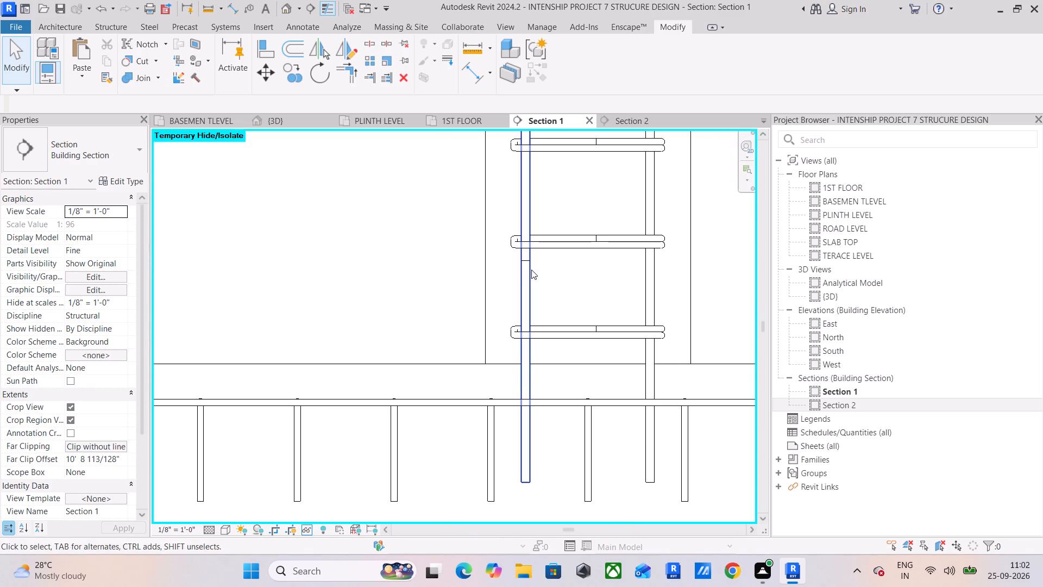
left_click(524, 261)
left_click_drag(524, 266, 527, 462)
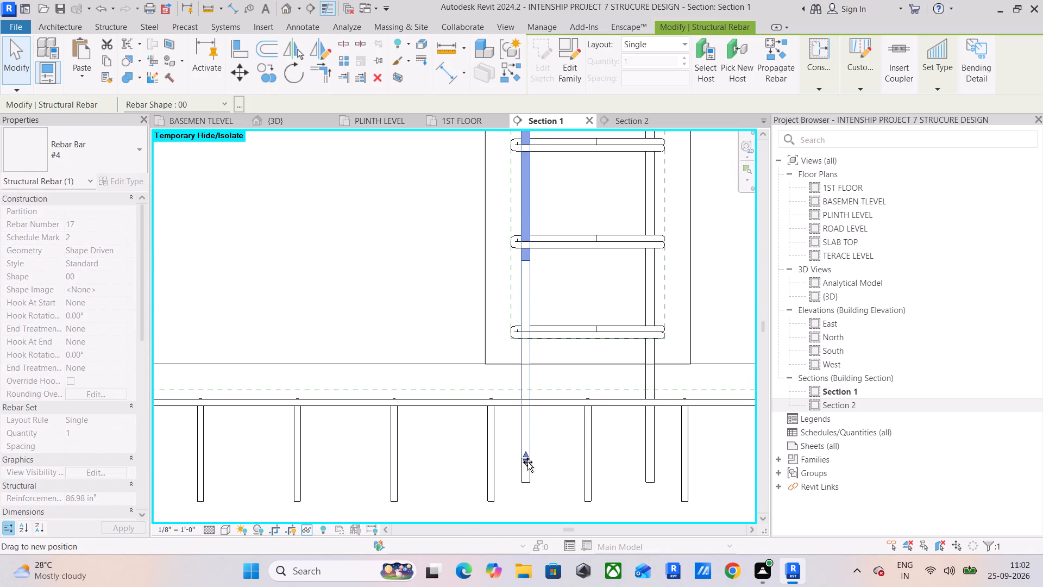
left_click_drag(527, 462, 529, 481)
scroll(545, 484, "up", 4)
middle_click_drag(548, 479, 587, 302)
scroll(562, 424, "up", 1)
scroll(544, 278, "up", 2)
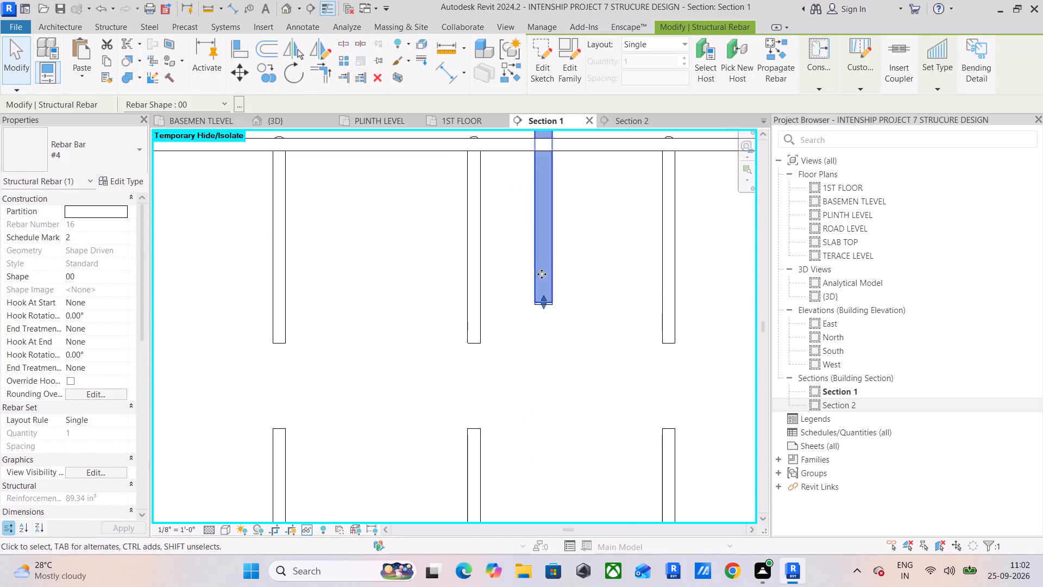
scroll(542, 274, "up", 9)
middle_click_drag(545, 320, 509, 225)
scroll(534, 291, "up", 1)
scroll(505, 259, "up", 5)
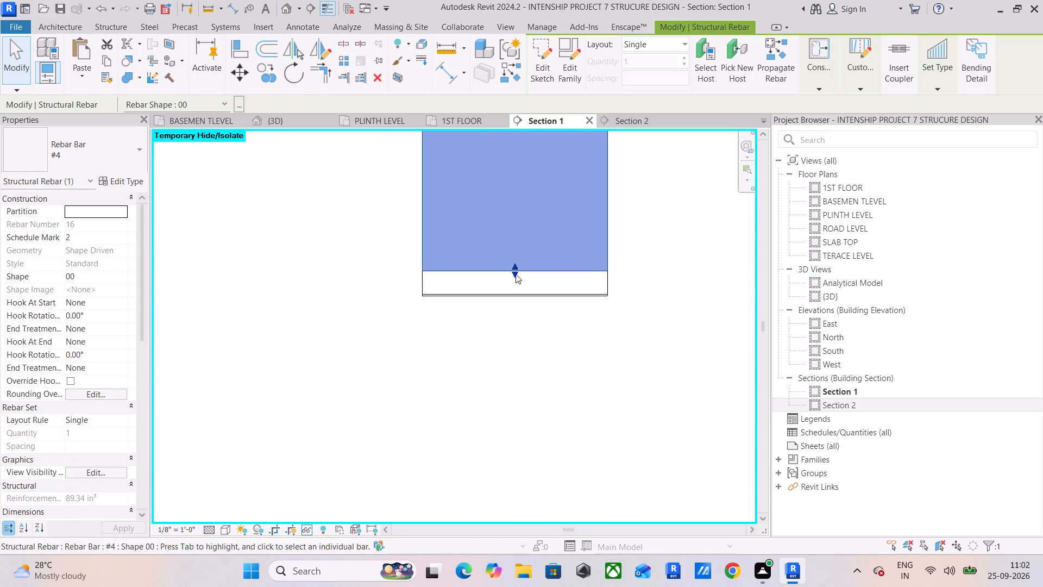
left_click_drag(516, 274, 516, 296)
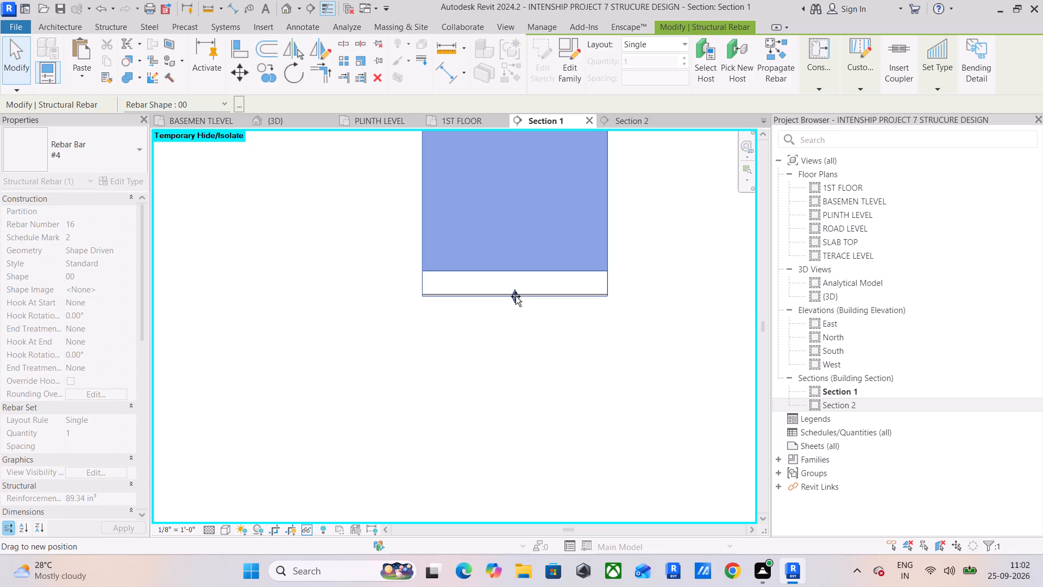
left_click_drag(516, 296, 519, 285)
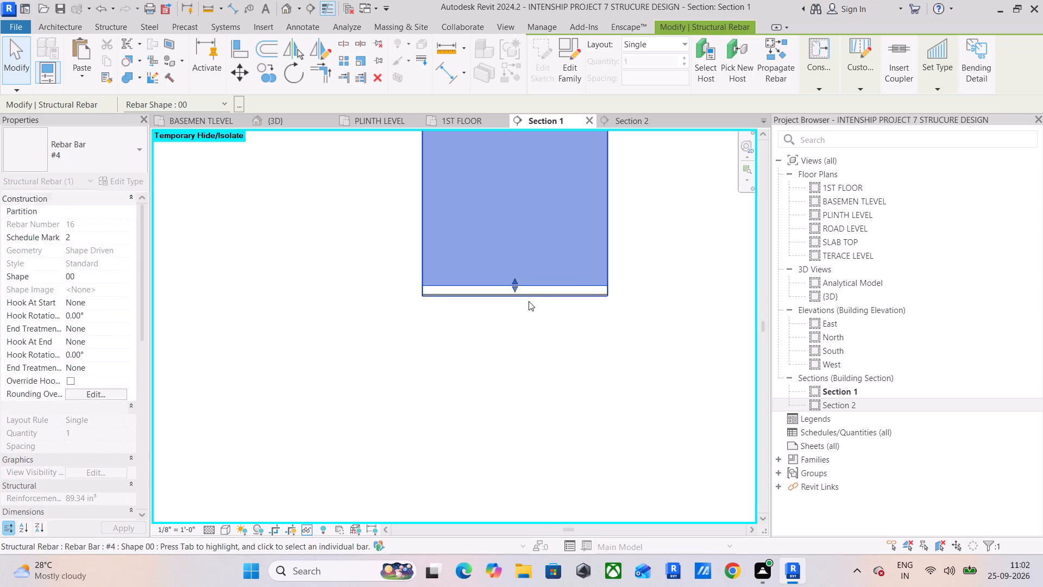
key("Escape")
left_click(260, 54)
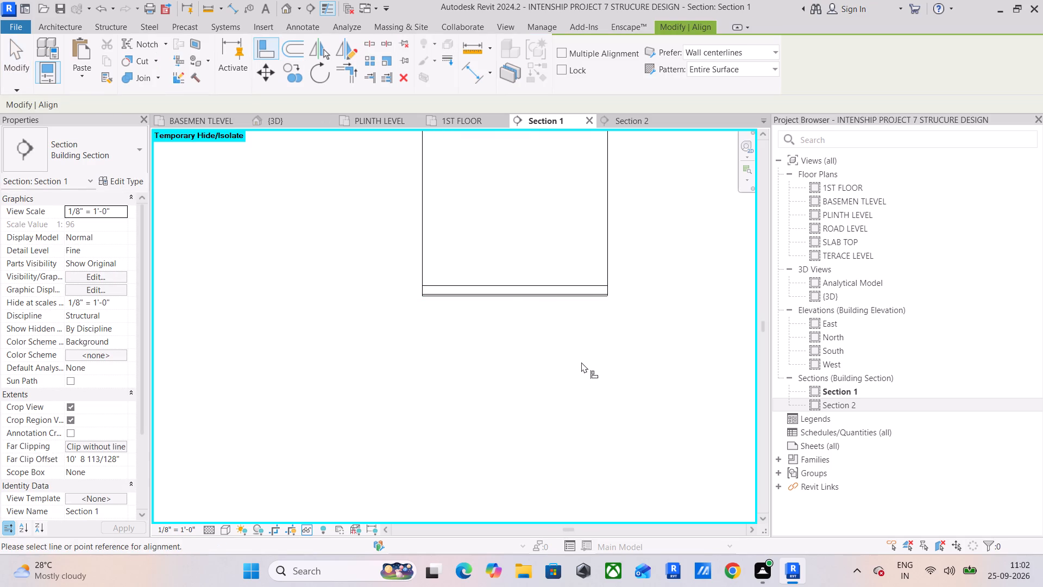
scroll(491, 289, "up", 5)
left_click(411, 303)
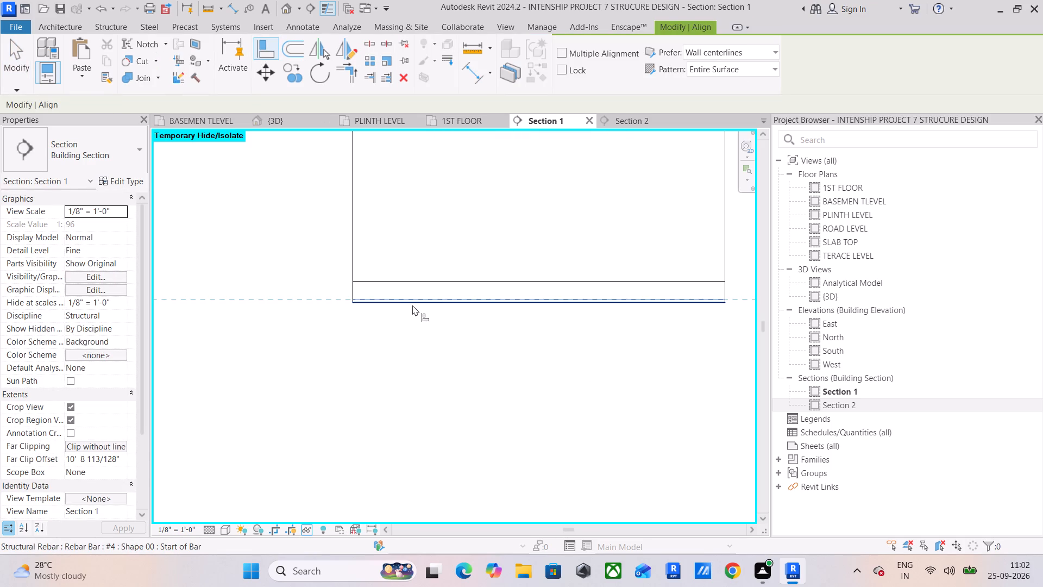
left_click(414, 305)
left_click(459, 301)
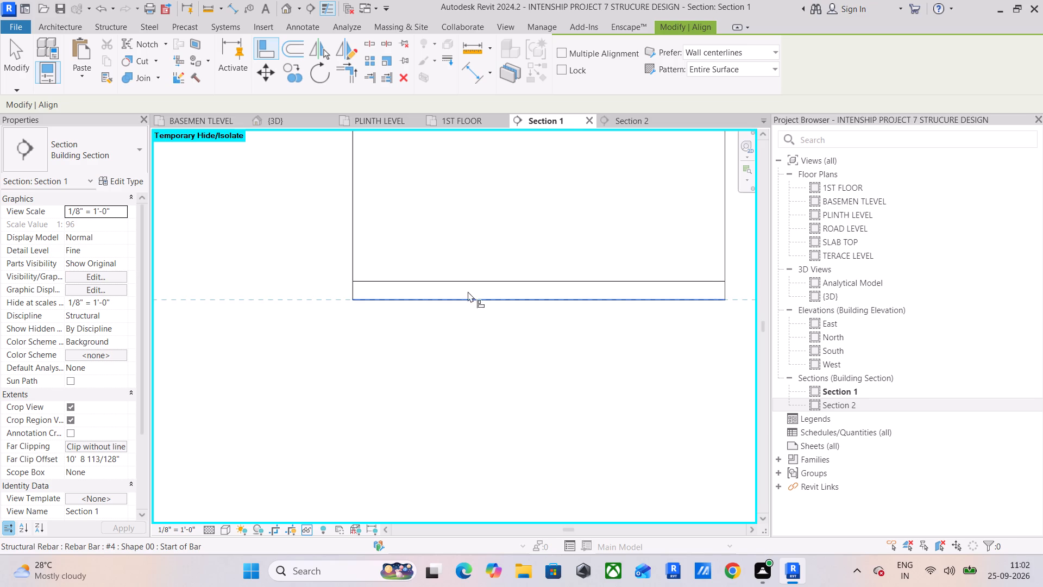
left_click(472, 285)
scroll(484, 362, "down", 9)
middle_click_drag(636, 357, 347, 328)
scroll(356, 336, "down", 5)
key("Escape")
key("Escape")
Select the column's six vertical #4 bars together with its tie set and show them unobscured in the {3D} view.
scroll(589, 379, "down", 4)
middle_click_drag(590, 378, 421, 354)
scroll(421, 353, "down", 5)
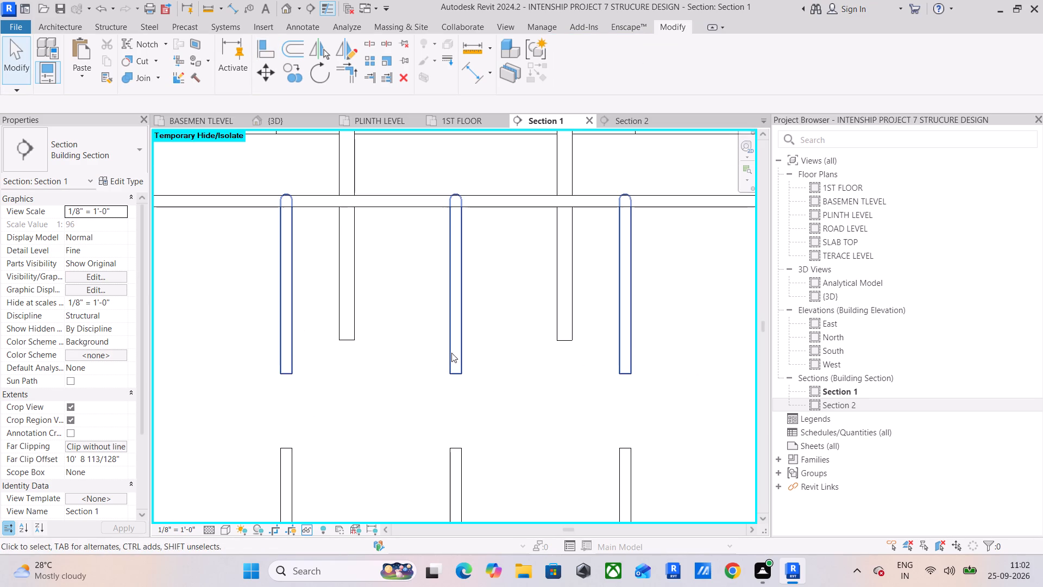
scroll(470, 335, "down", 4)
middle_click_drag(486, 344, 496, 411)
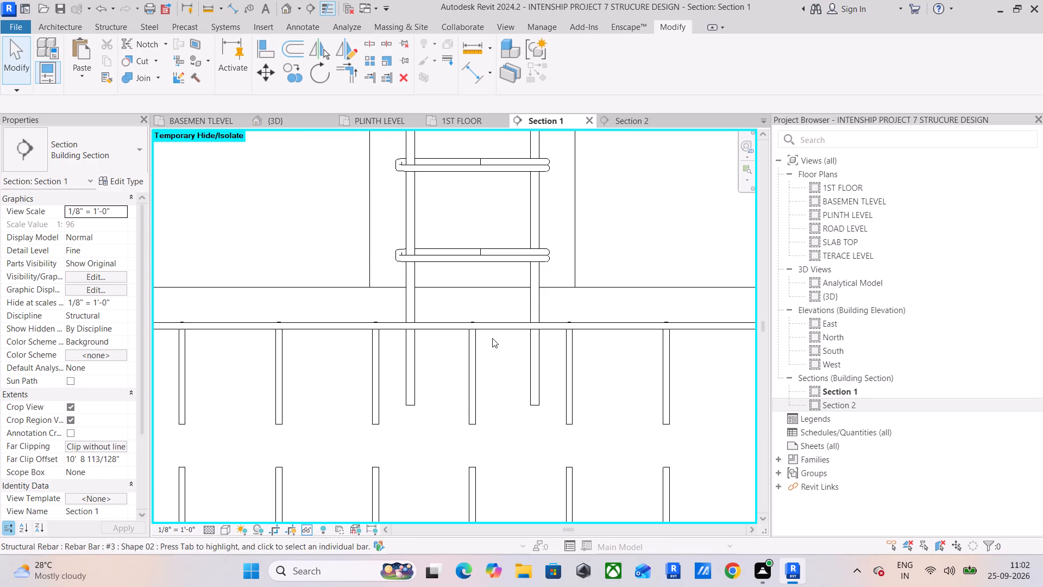
left_click(402, 219)
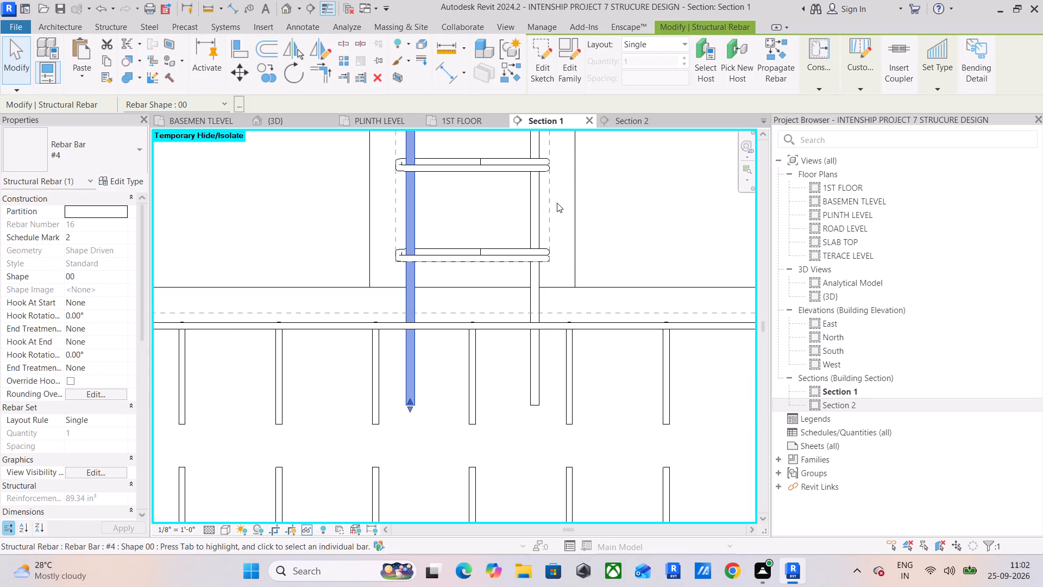
left_click_drag(557, 203, 396, 217)
left_click(447, 203)
left_click_drag(433, 191, 405, 214)
left_click_drag(507, 209, 542, 236, "ctrl")
left_click_drag(543, 221, 513, 235, "ctrl")
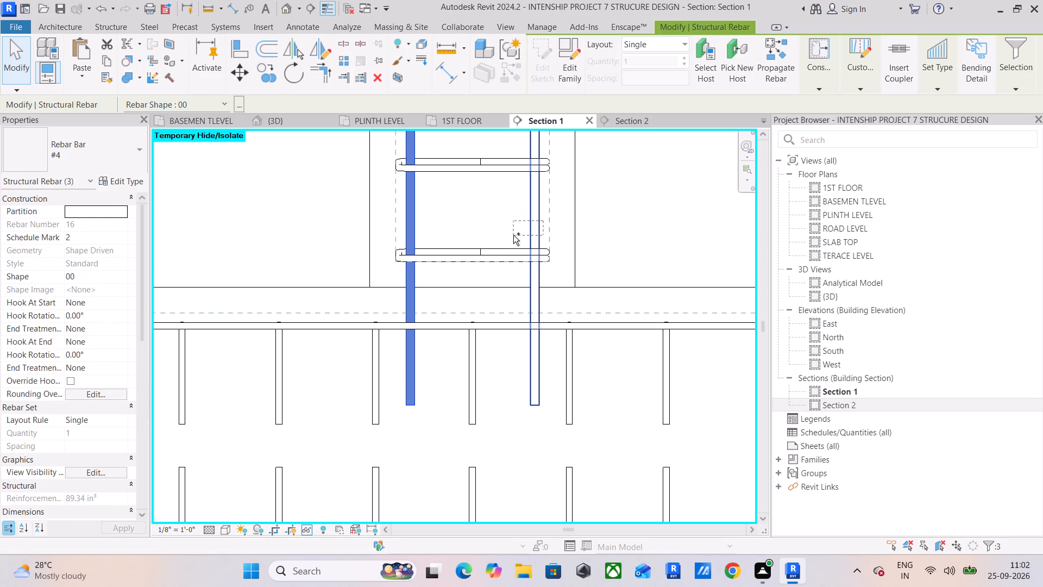
left_click_drag(513, 235, 512, 235, "ctrl")
scroll(512, 235, "down", 3)
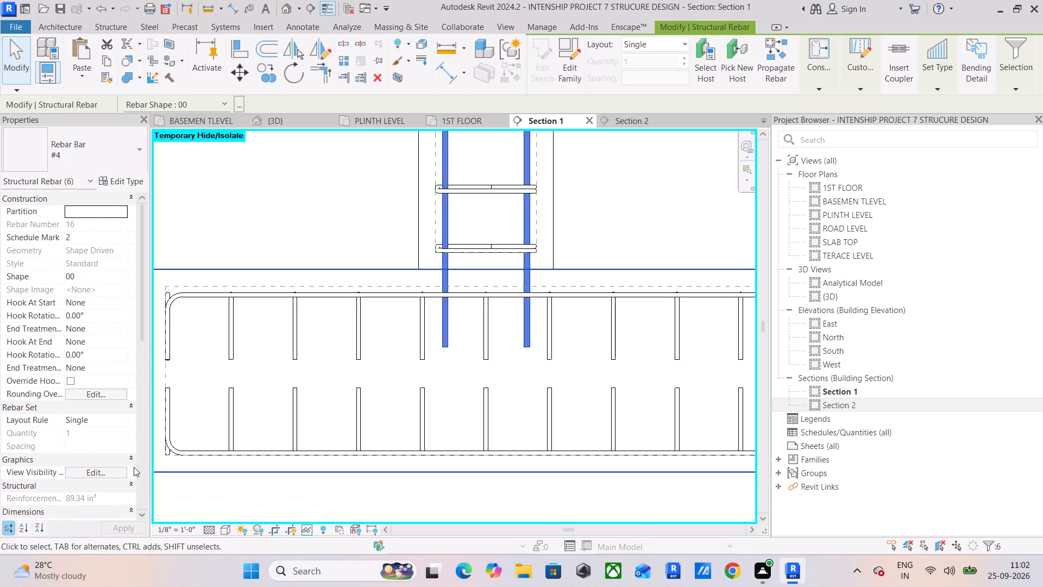
left_click(506, 252, "ctrl")
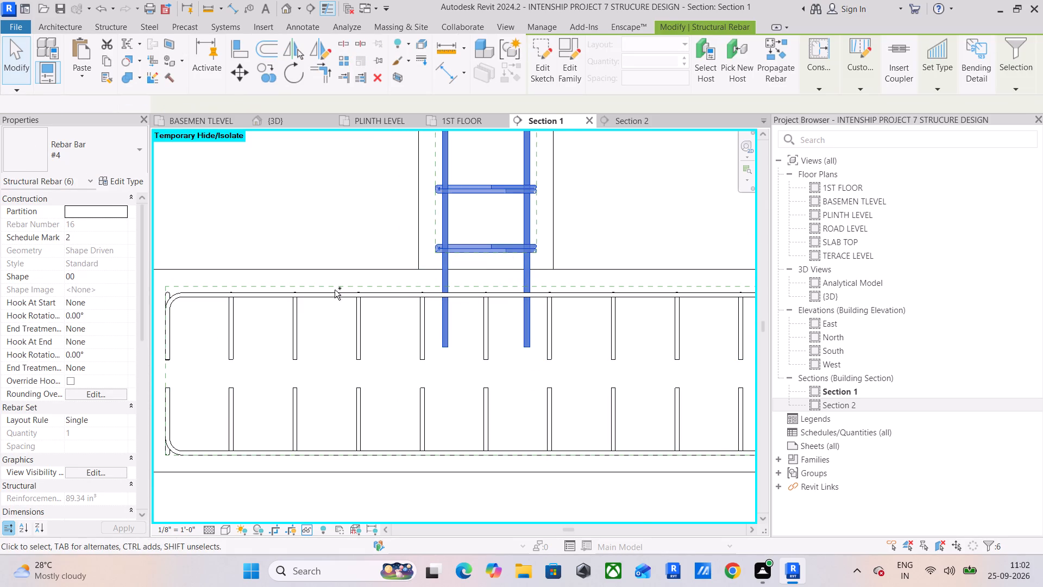
middle_click_drag(335, 290, 488, 222)
left_click(99, 469)
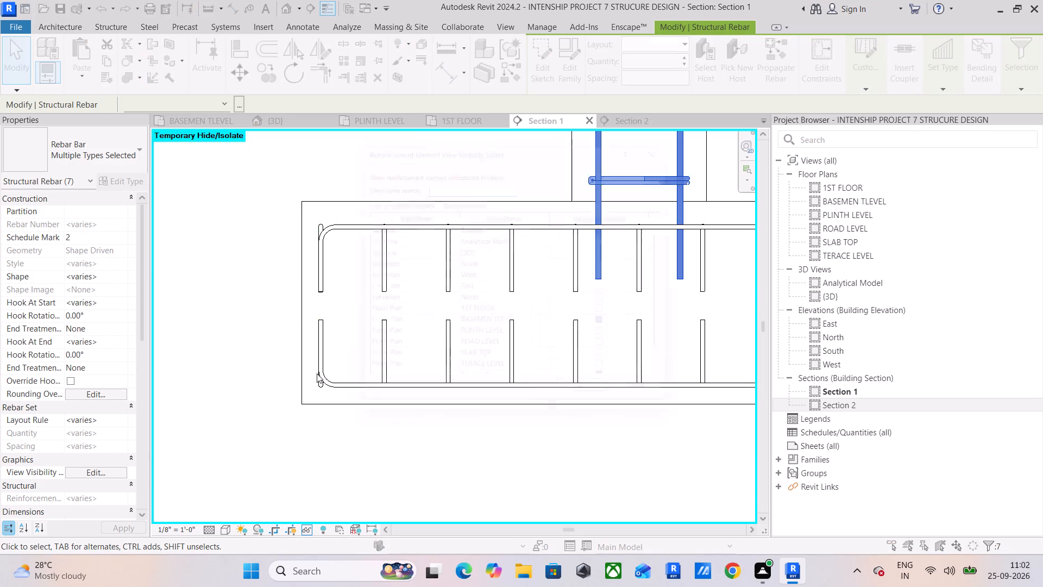
left_click(619, 255)
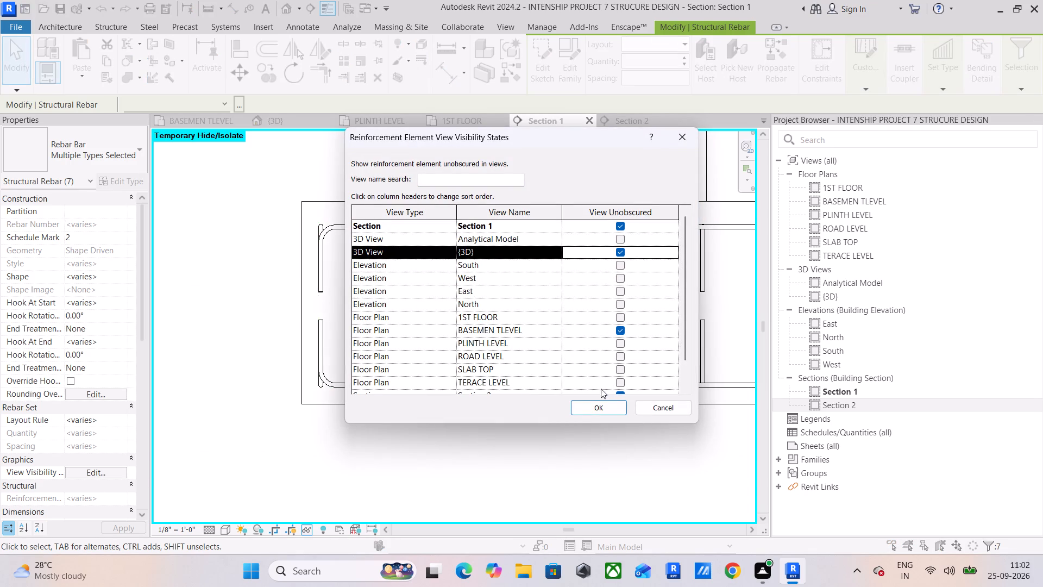
left_click(596, 406)
scroll(471, 311, "down", 4)
middle_click_drag(471, 311, 448, 426)
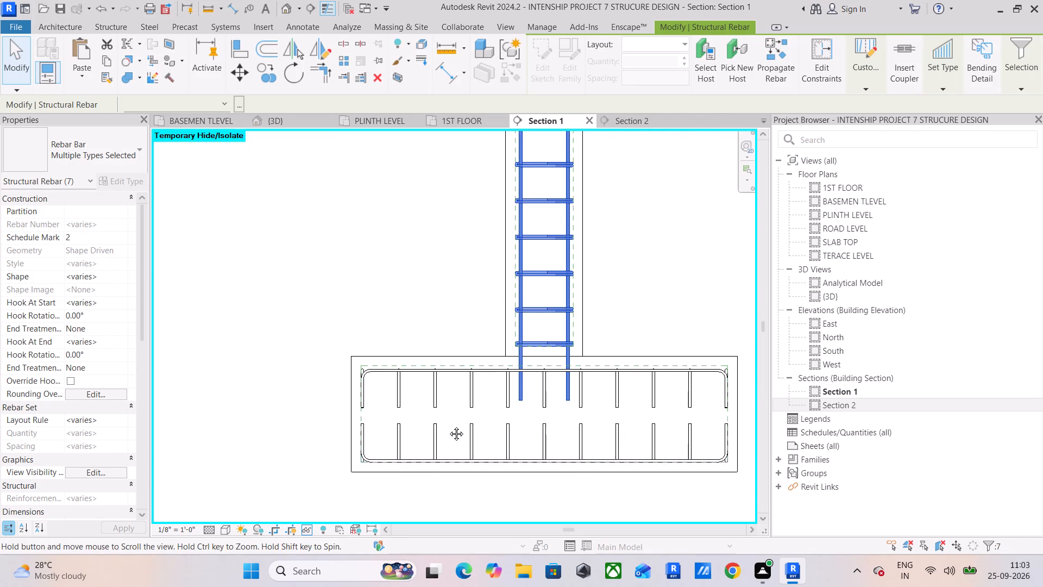
In the {3D} view, set both the start and end hooks of the column's back-right corner #4 bar to Standard - 90 deg.
middle_click_drag(448, 426, 448, 435)
left_click(402, 283)
left_click(291, 124)
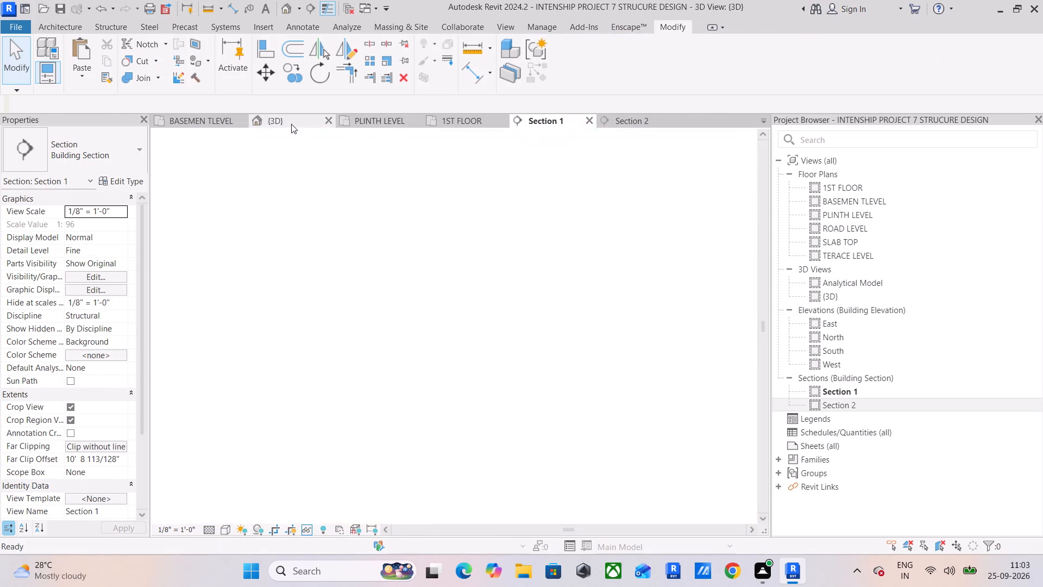
middle_click_drag(570, 336, 366, 350, "shift")
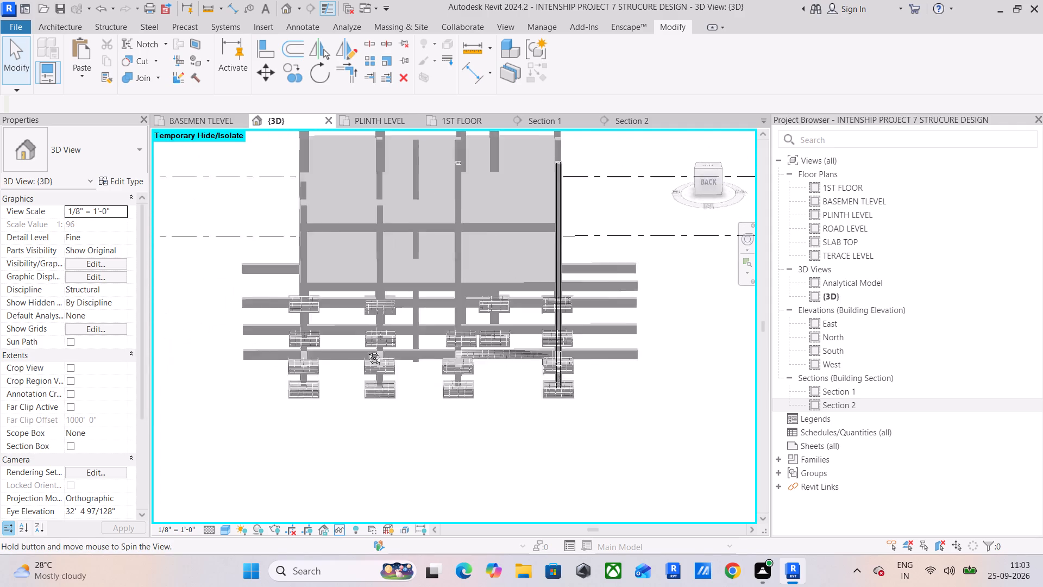
middle_click_drag(366, 350, 269, 337, "shift")
scroll(523, 376, "up", 9)
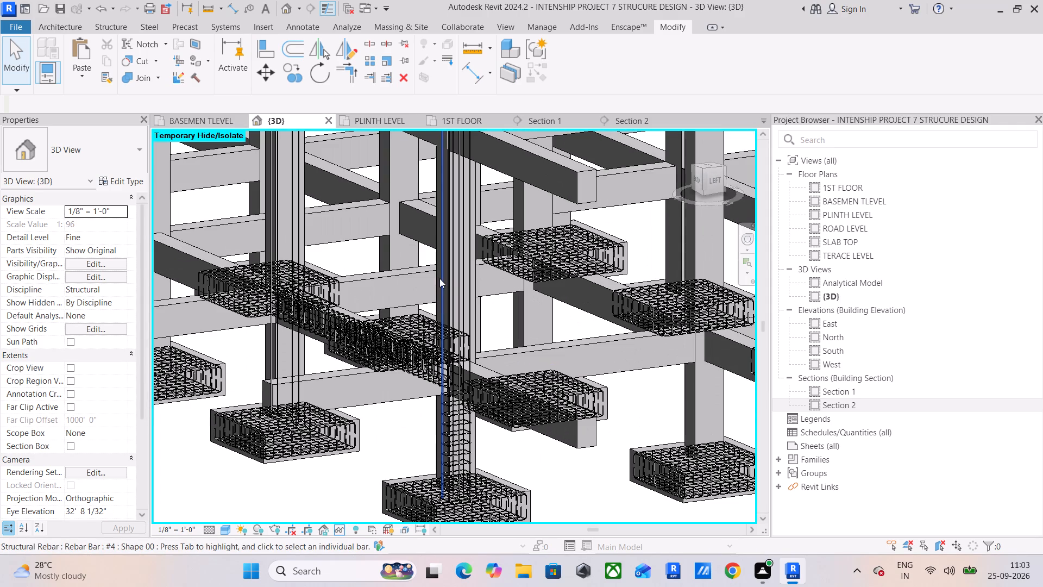
middle_click_drag(438, 277, 465, 233, "shift")
scroll(532, 392, "up", 1)
middle_click_drag(532, 392, 472, 293)
middle_click_drag(460, 354, 482, 388, "shift")
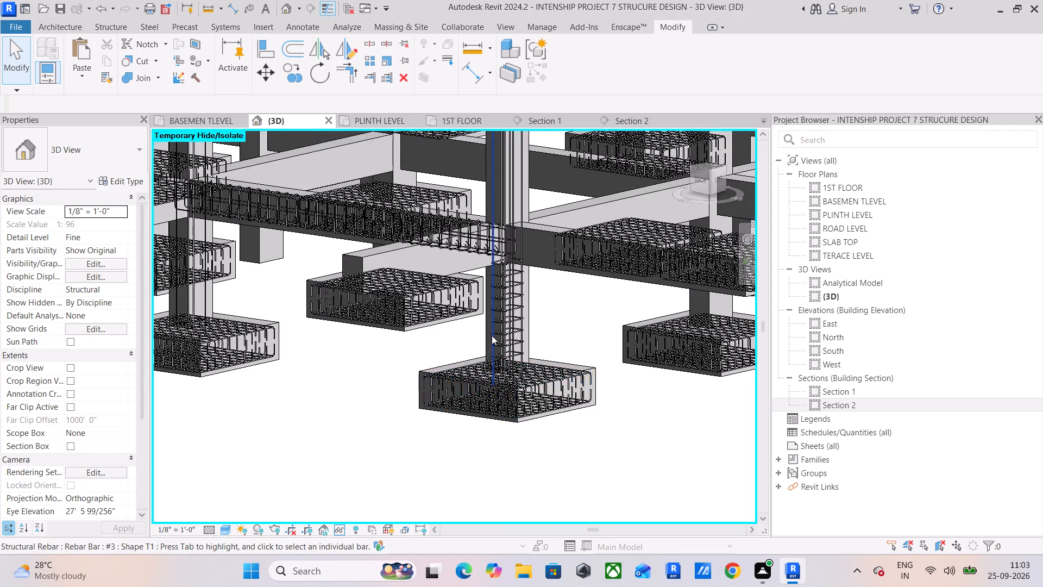
scroll(492, 335, "up", 12)
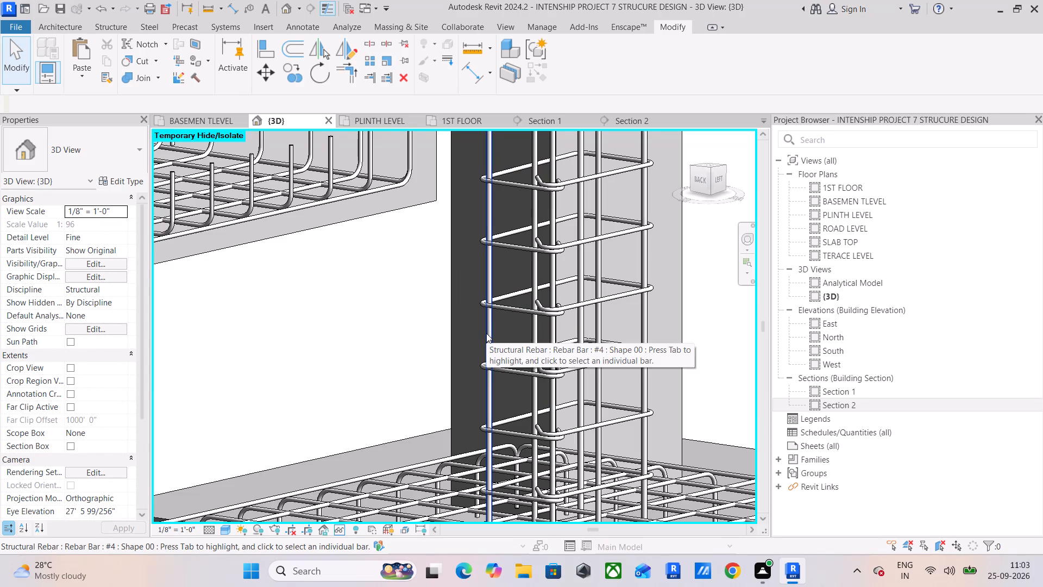
left_click(486, 333)
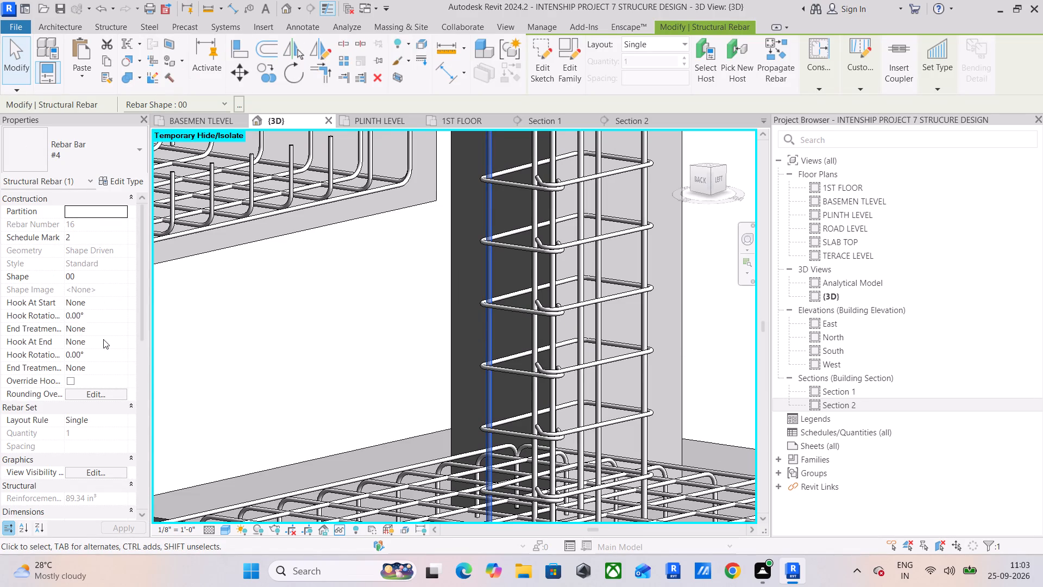
left_click(122, 345)
left_click(124, 366)
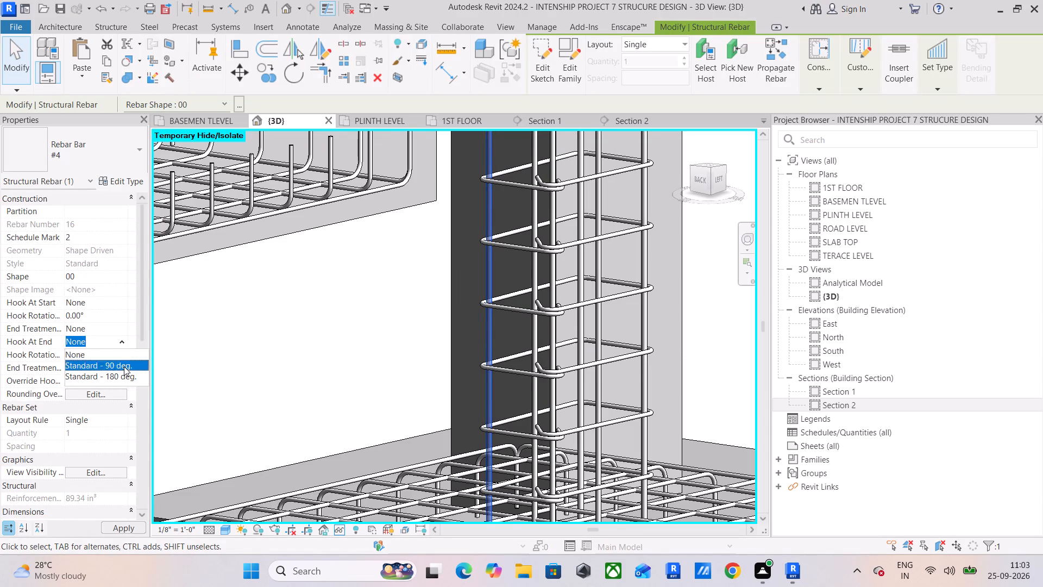
left_click(122, 307)
left_click(115, 329)
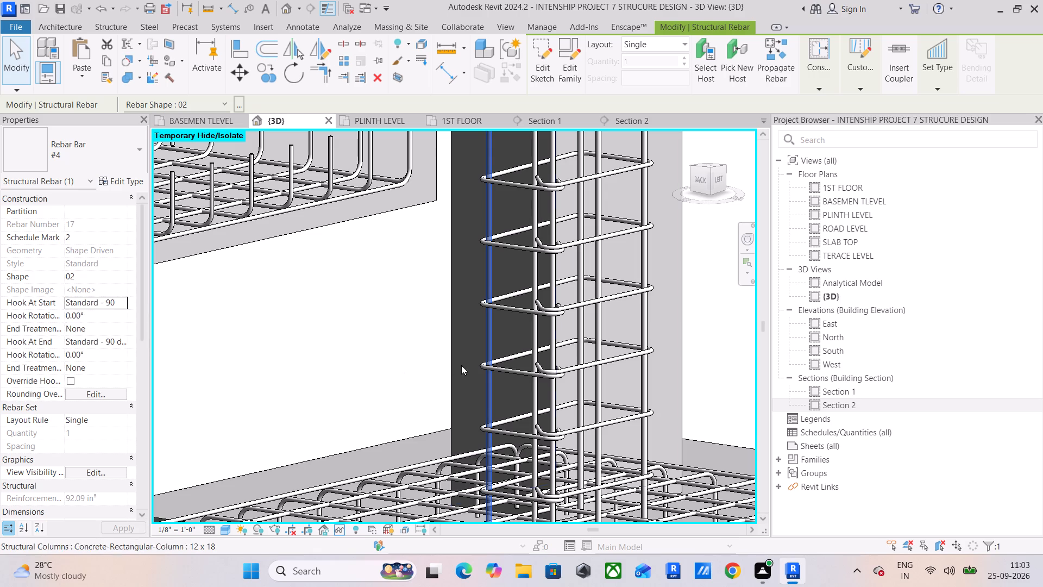
Set Hook At Start and Hook At End to Standard - 90 deg. for the #4 bar at the column's far, front-right corner.
left_click(579, 333)
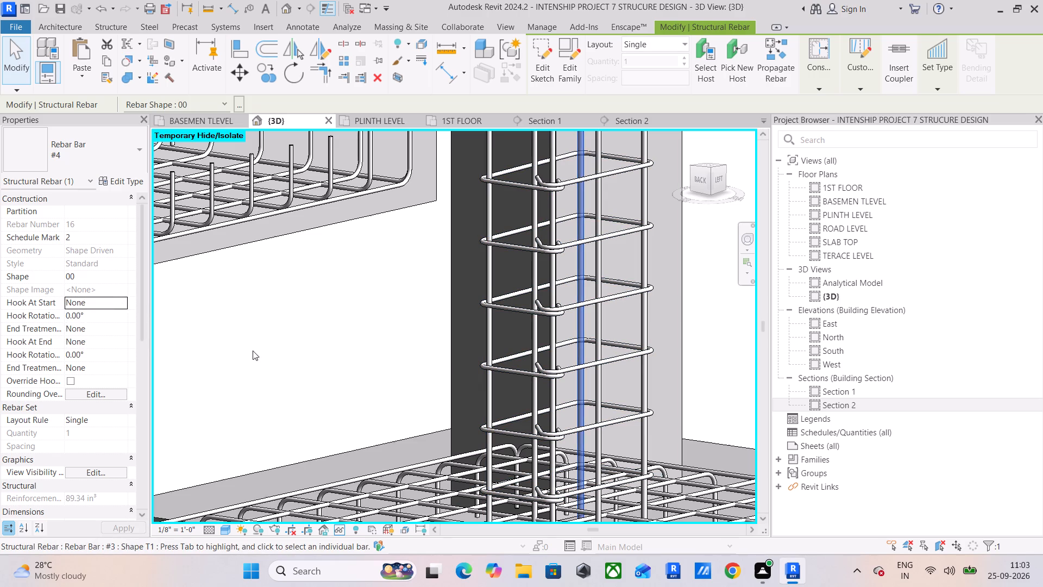
left_click(124, 303)
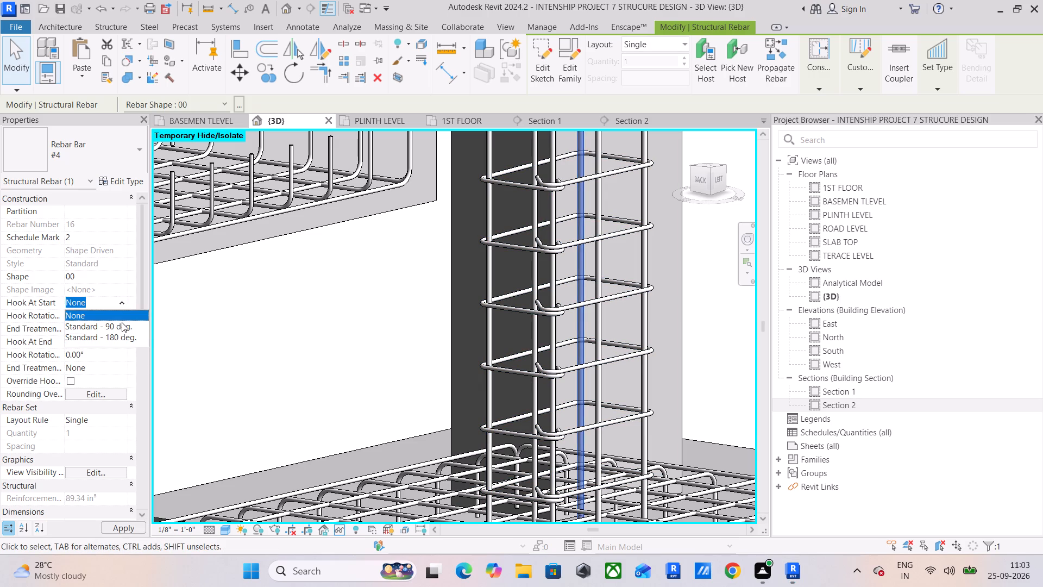
left_click(122, 322)
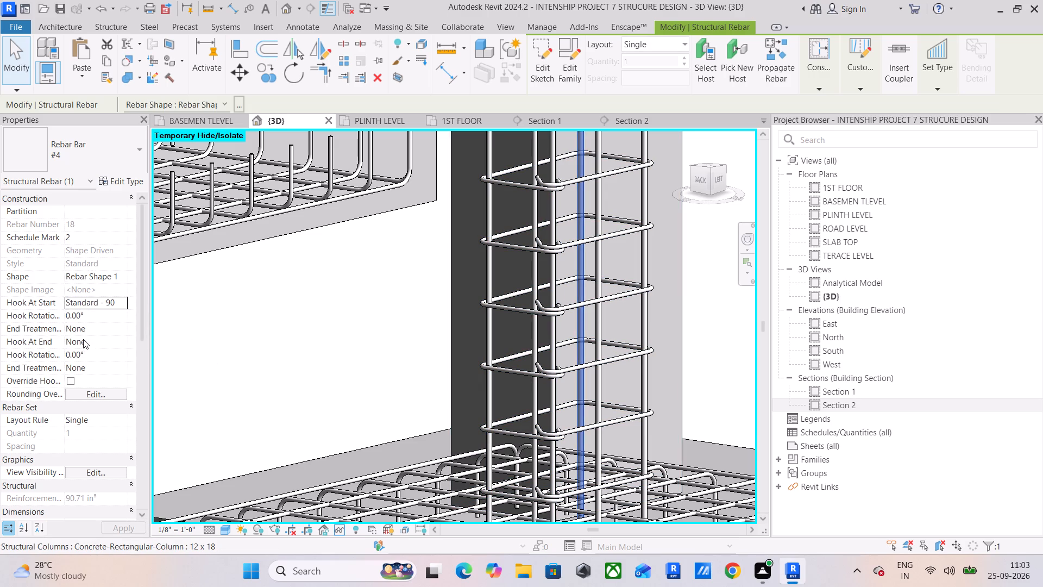
left_click(115, 343)
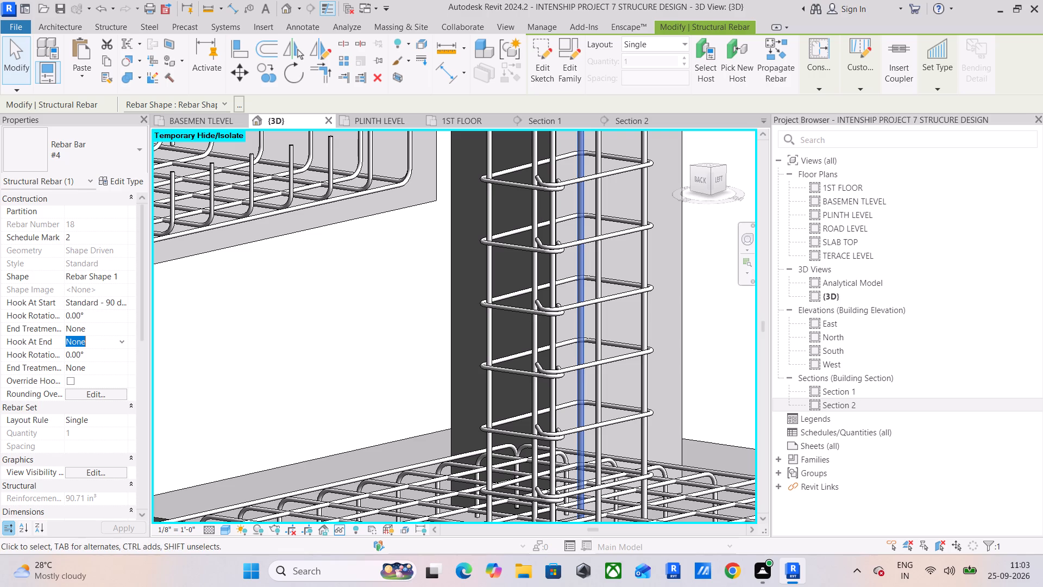
left_click(119, 342)
left_click(105, 366)
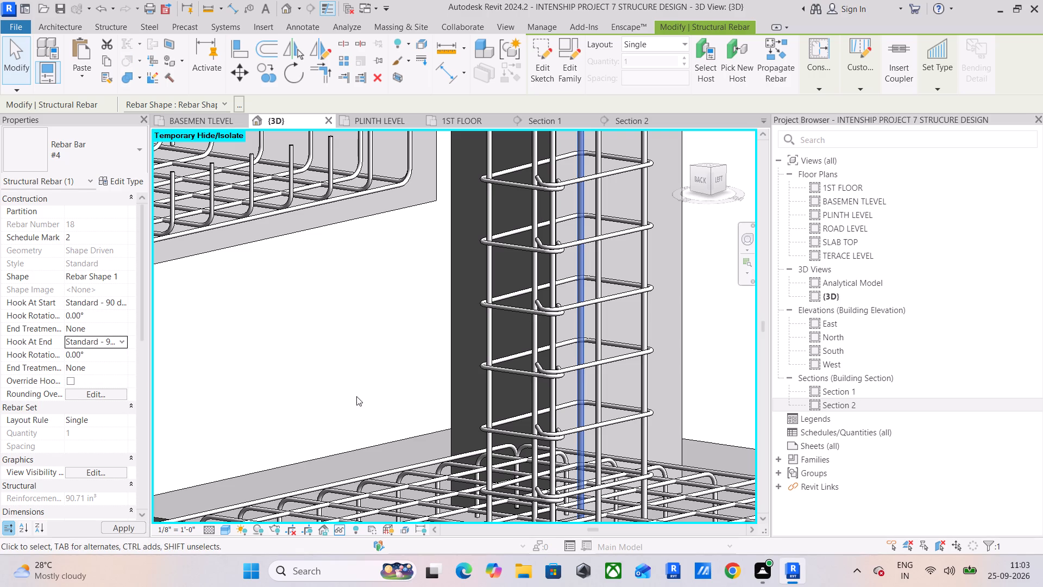
Give the #4 bar at the column's nearest, back-left corner Standard - 90 deg. hooks at both its start and end.
left_click(551, 348)
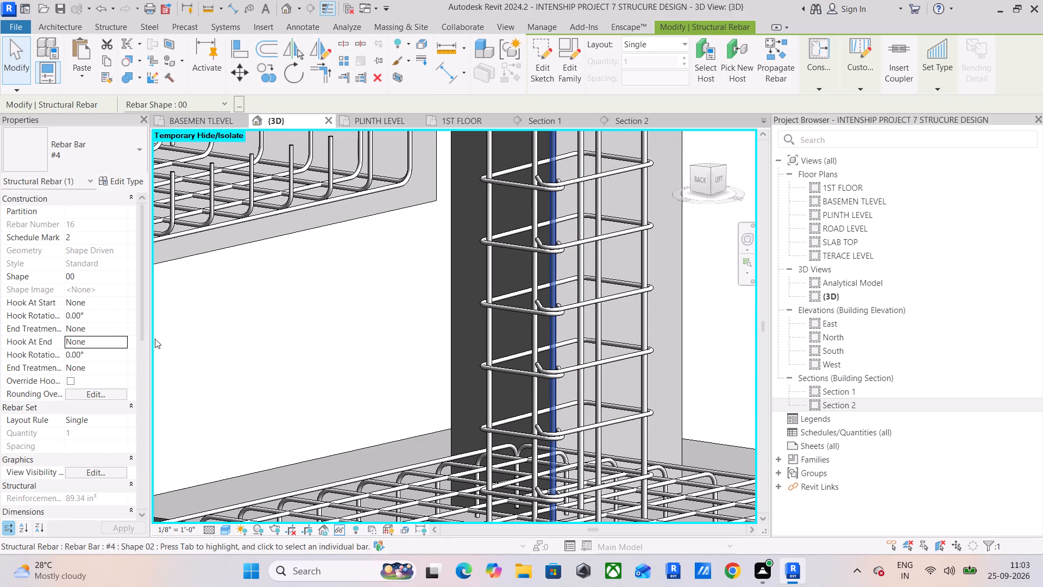
left_click(123, 342)
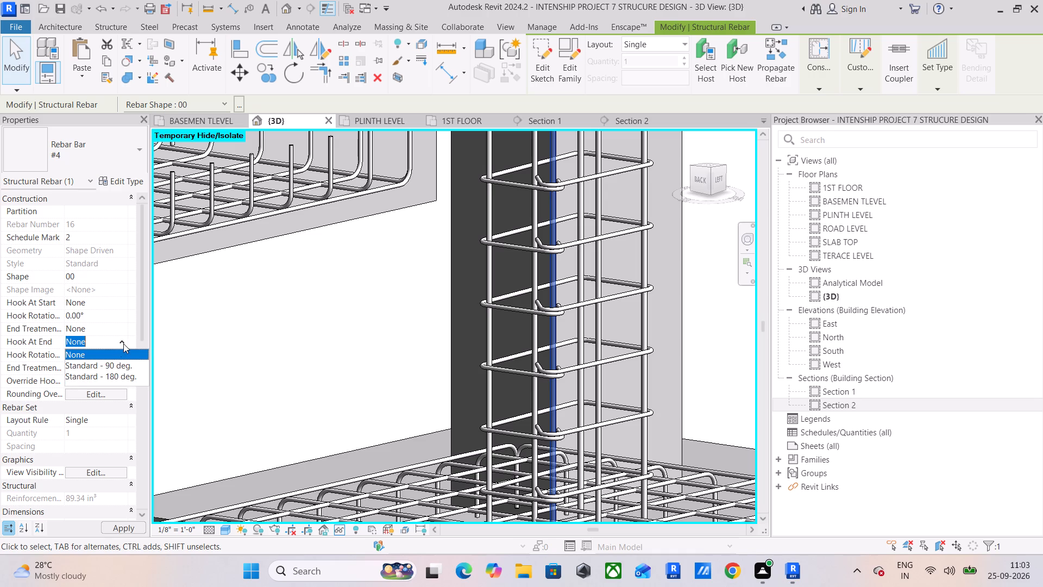
left_click(118, 364)
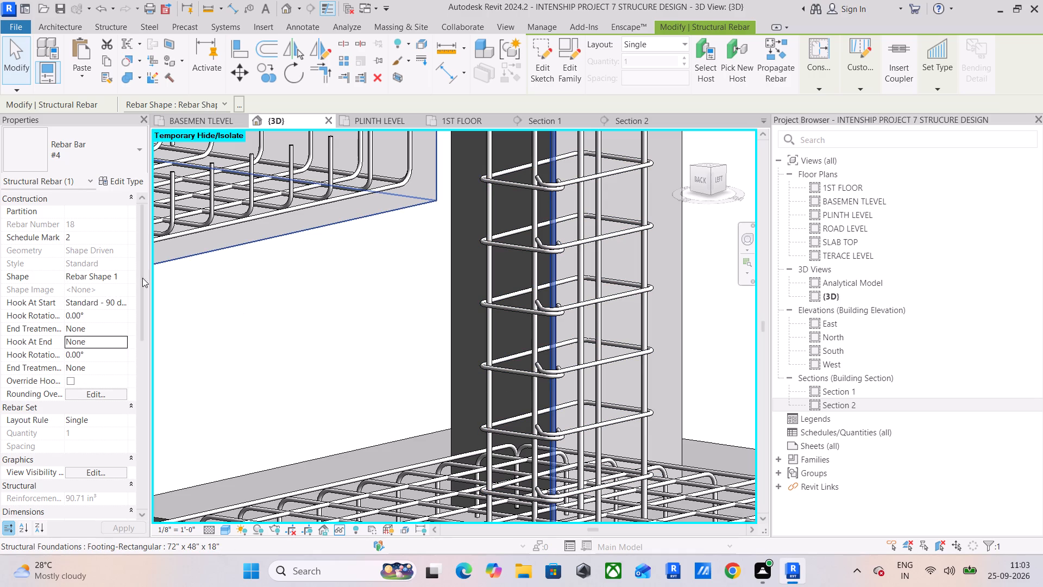
left_click(125, 341)
left_click(118, 369)
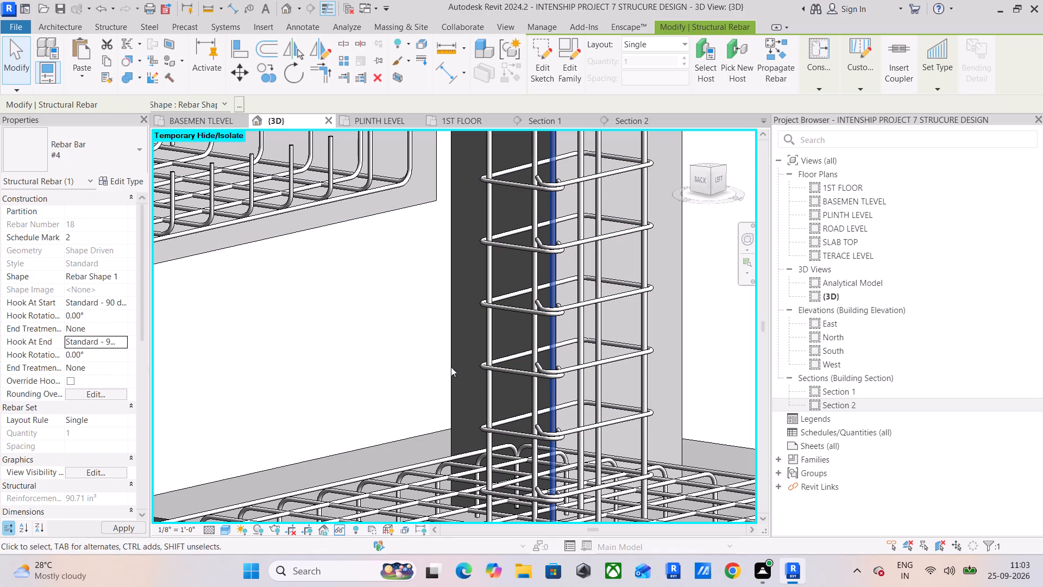
Apply Standard - 90 deg. hooks at the start and end of the #4 bar at the column's front-left corner.
left_click(644, 325)
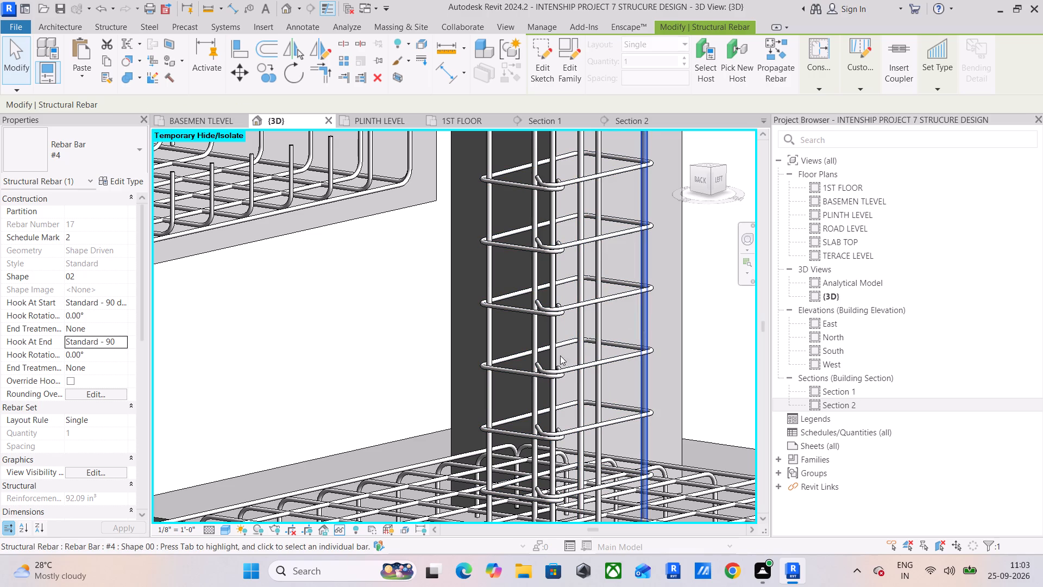
left_click(122, 302)
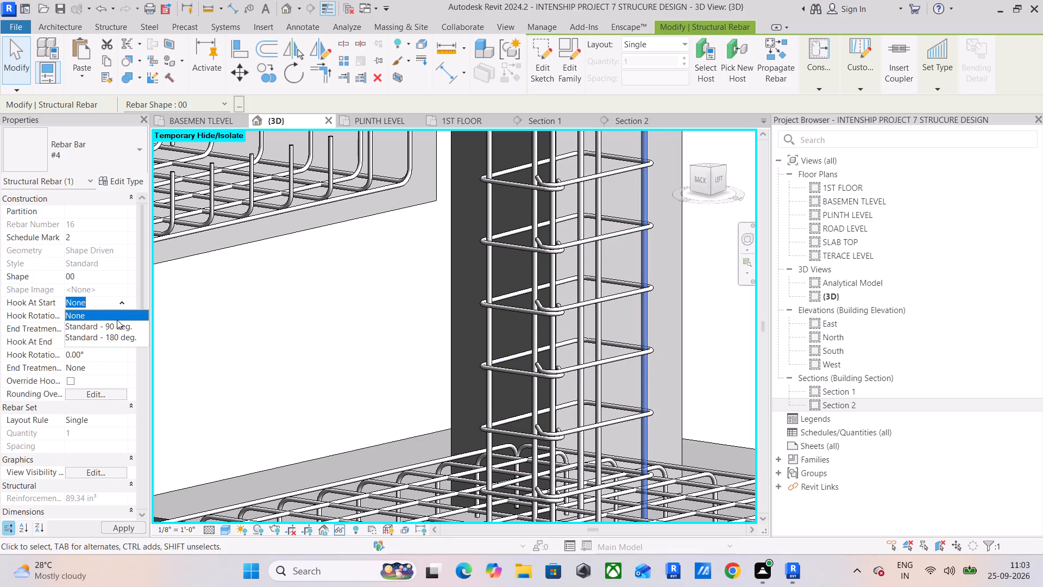
left_click(116, 328)
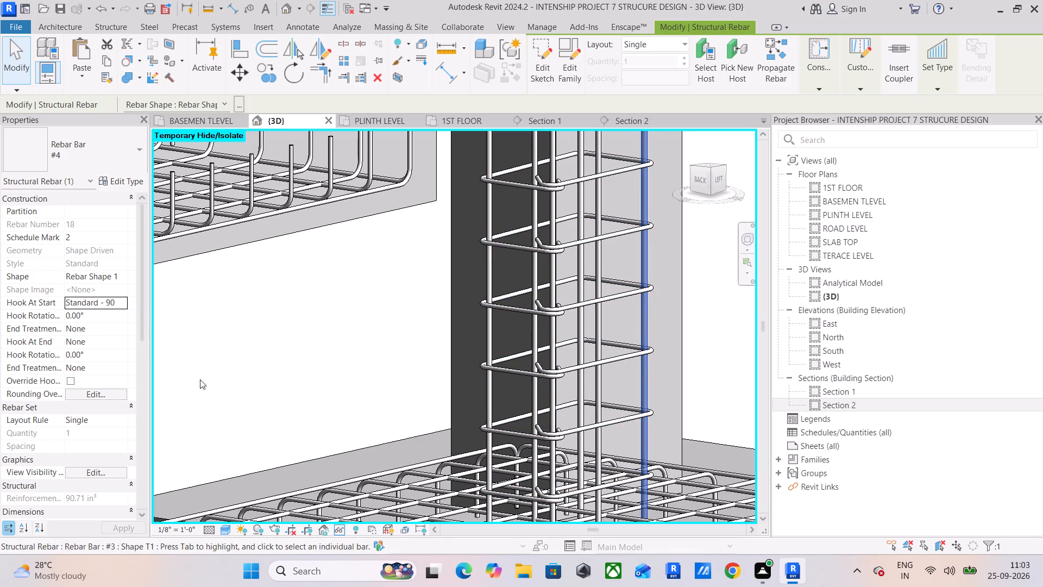
left_click(121, 341)
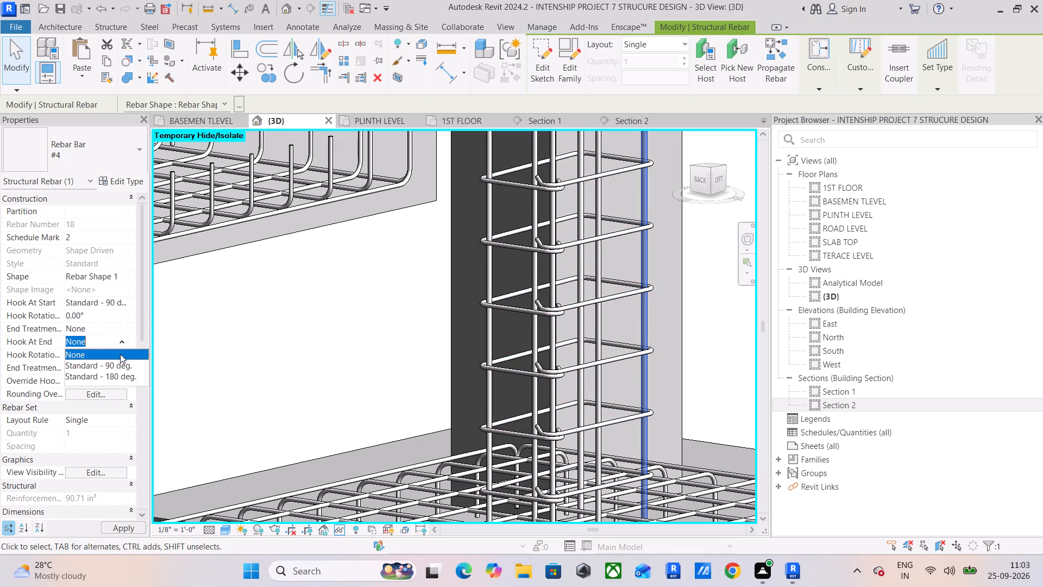
left_click(122, 361)
scroll(565, 360, "down", 2)
middle_click_drag(561, 362, 467, 333)
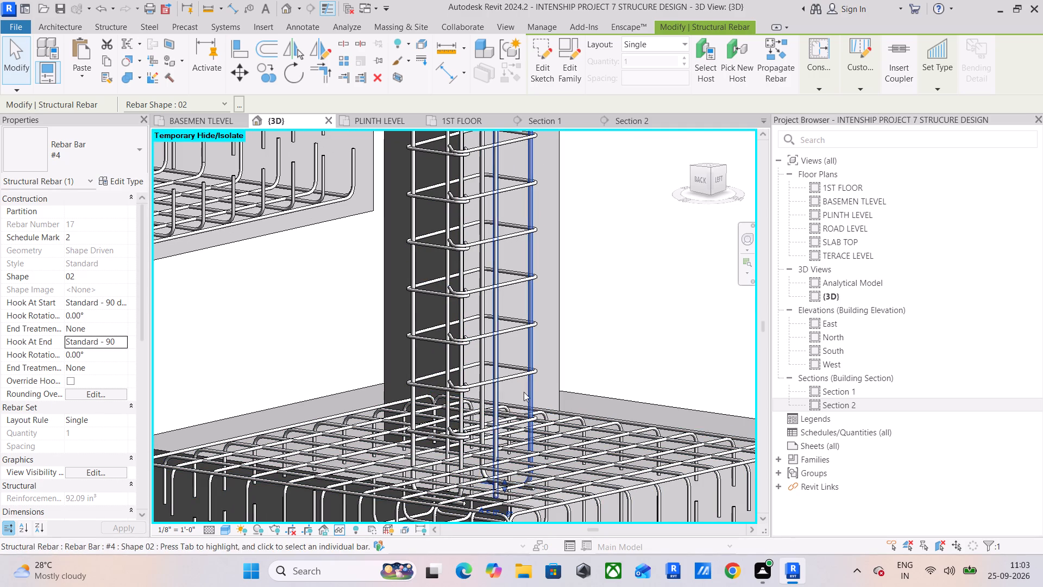
Examine the hooked lower ends of the column's #4 bars inside the footing in Section 1.
left_click(565, 134)
left_click(569, 123)
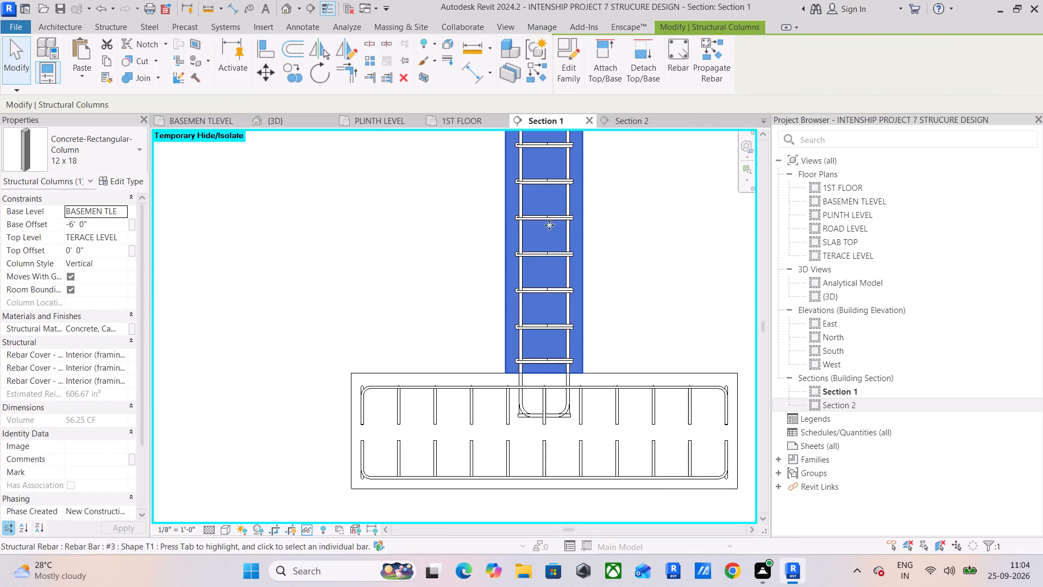
left_click(681, 285)
scroll(547, 434, "up", 9)
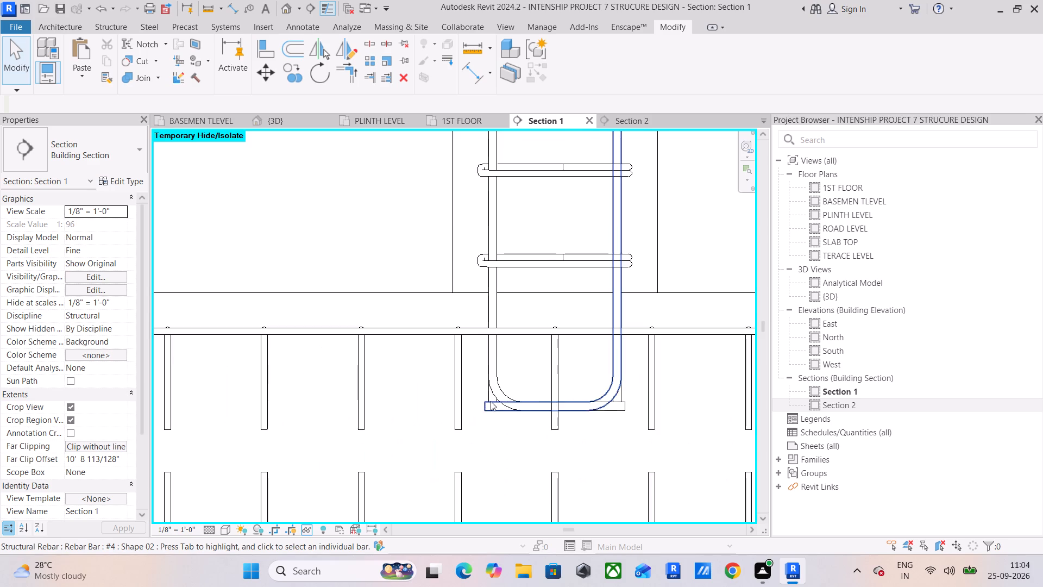
left_click(489, 411)
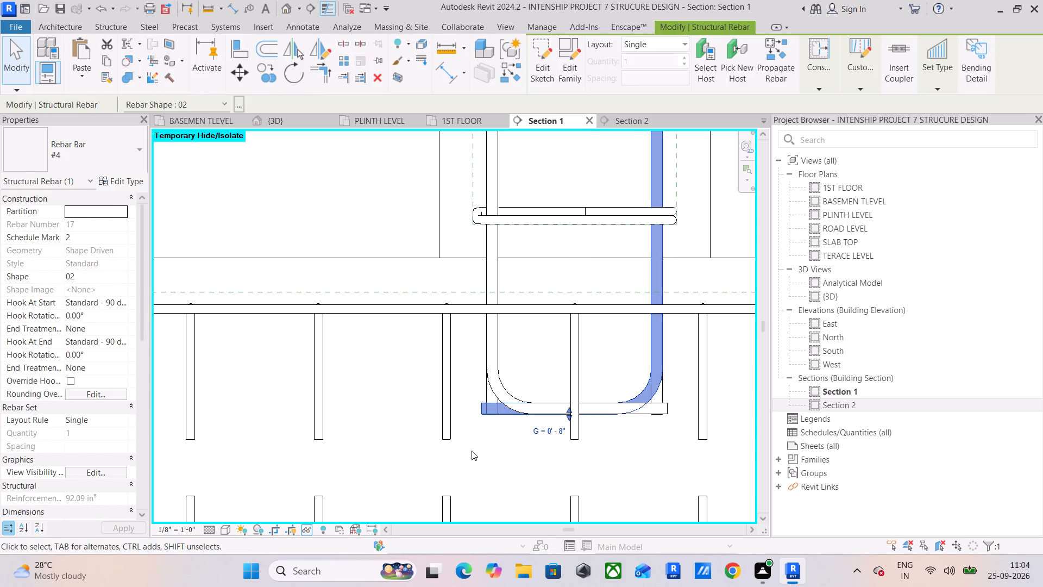
left_click(472, 451)
scroll(537, 403, "down", 4)
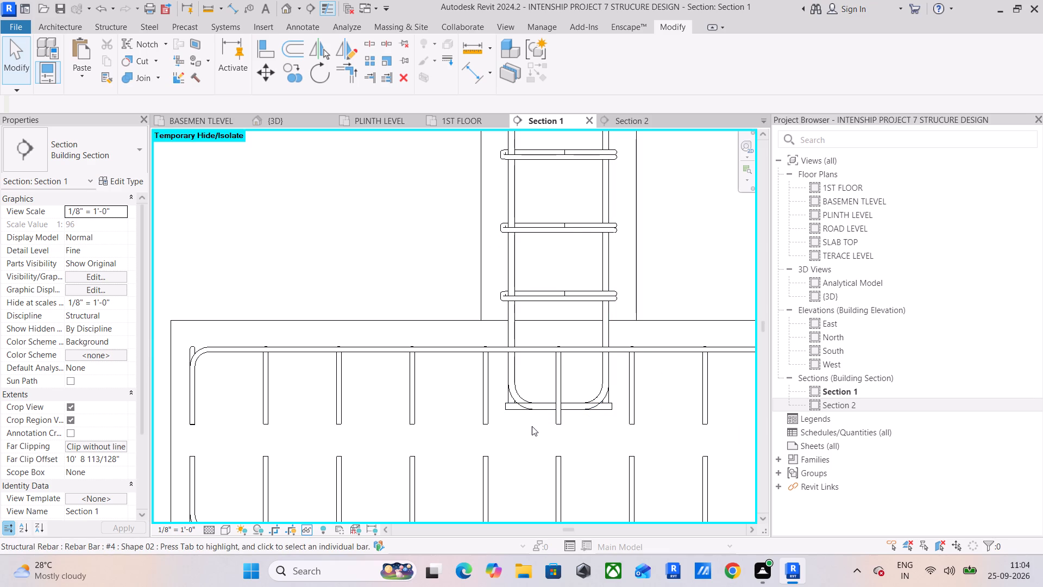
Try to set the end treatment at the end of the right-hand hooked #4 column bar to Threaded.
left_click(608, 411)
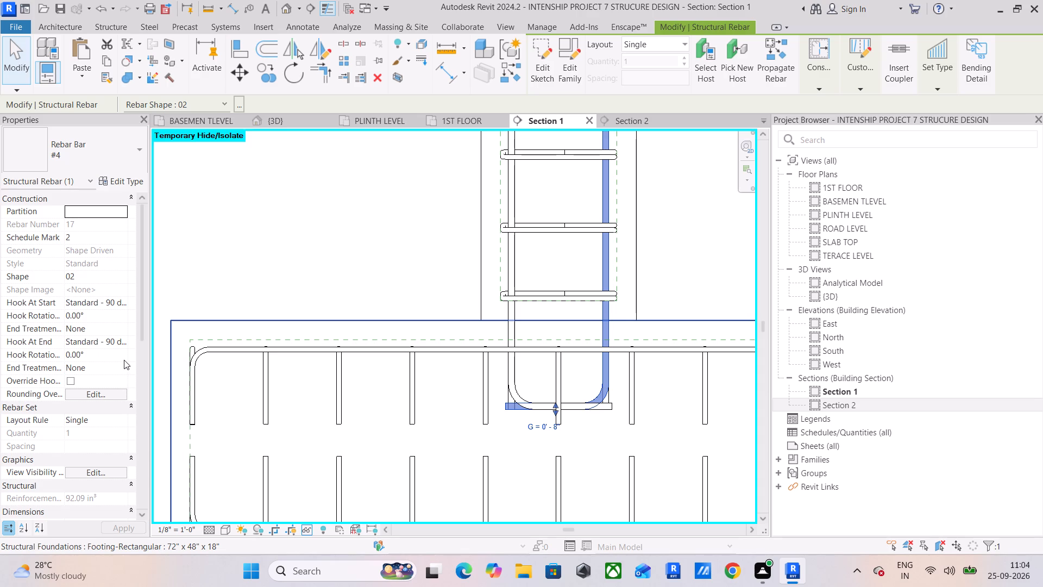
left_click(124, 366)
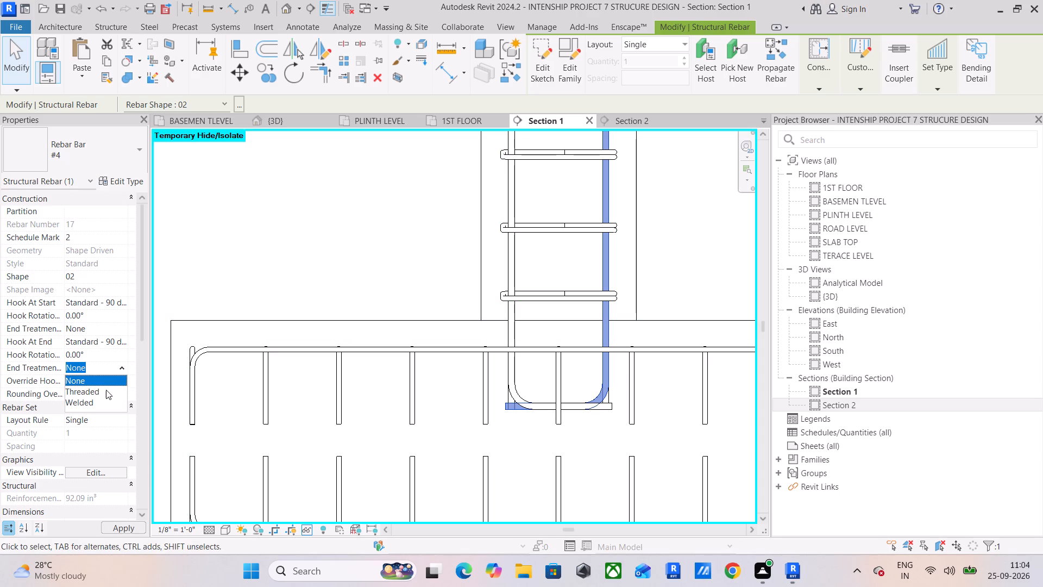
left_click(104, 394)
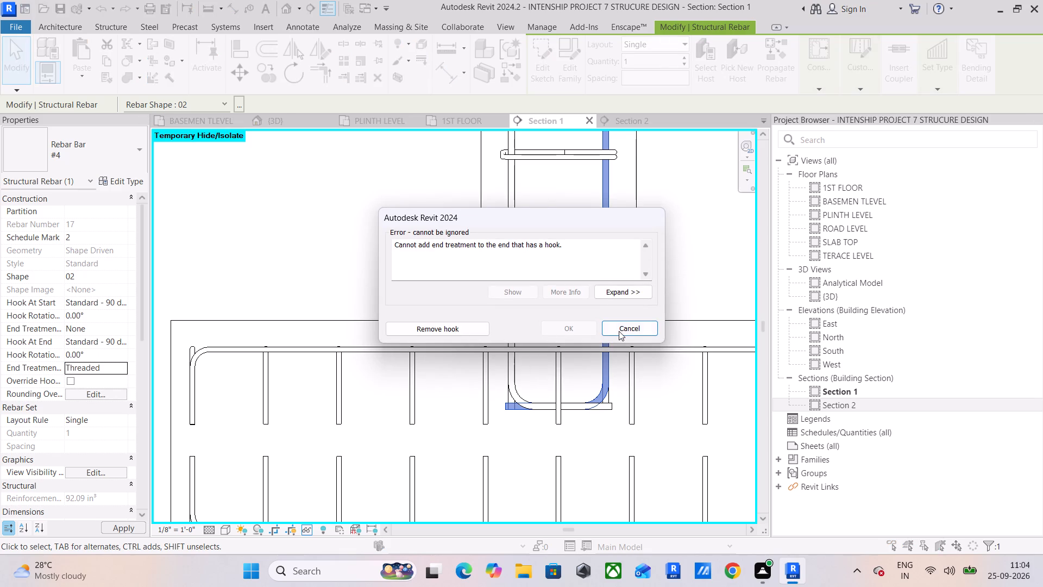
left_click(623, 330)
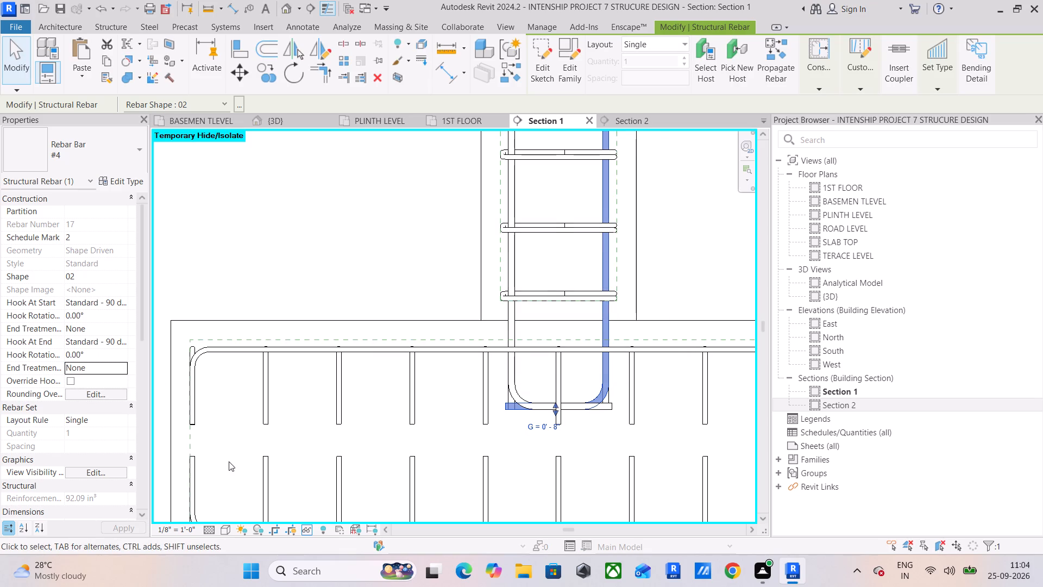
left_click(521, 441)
Copy the #3 tie set below the basement-level beam up the same column, starting just above that beam.
scroll(493, 457, "down", 5)
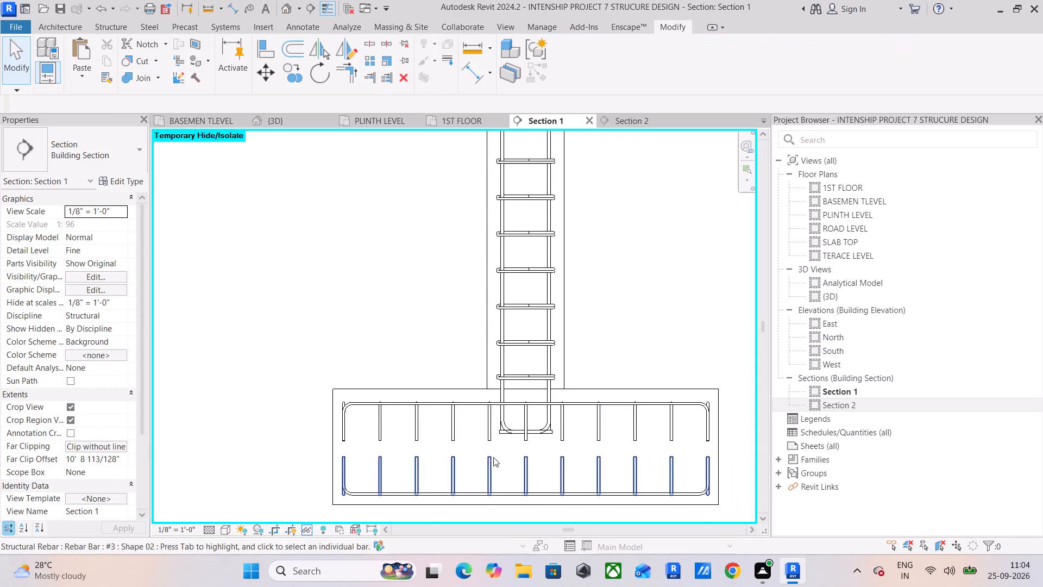
middle_click_drag(499, 444, 434, 571)
scroll(469, 477, "down", 5)
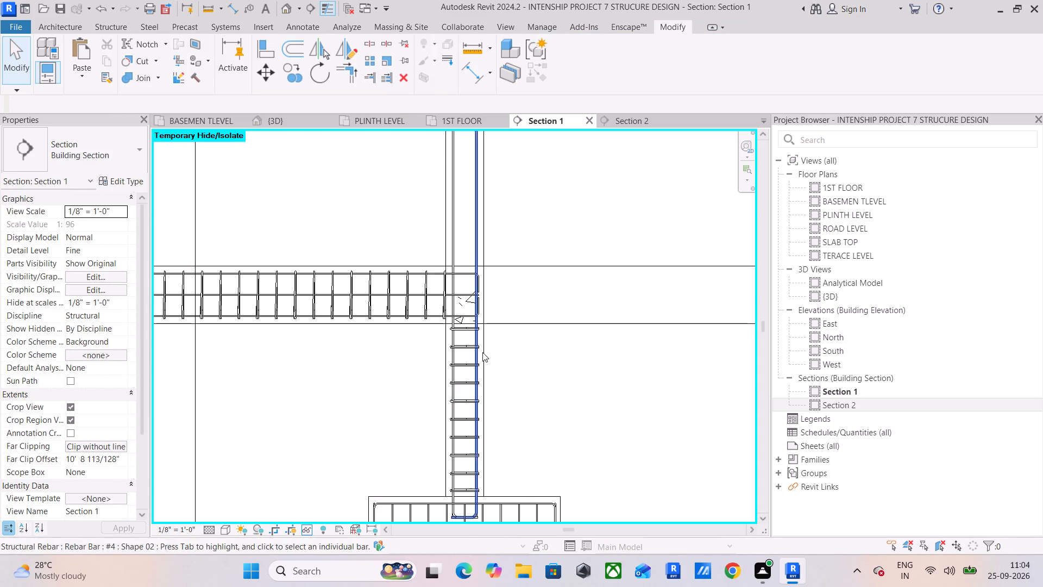
scroll(473, 273, "down", 6)
middle_click_drag(473, 273, 457, 363)
scroll(434, 389, "up", 6)
scroll(499, 356, "up", 6)
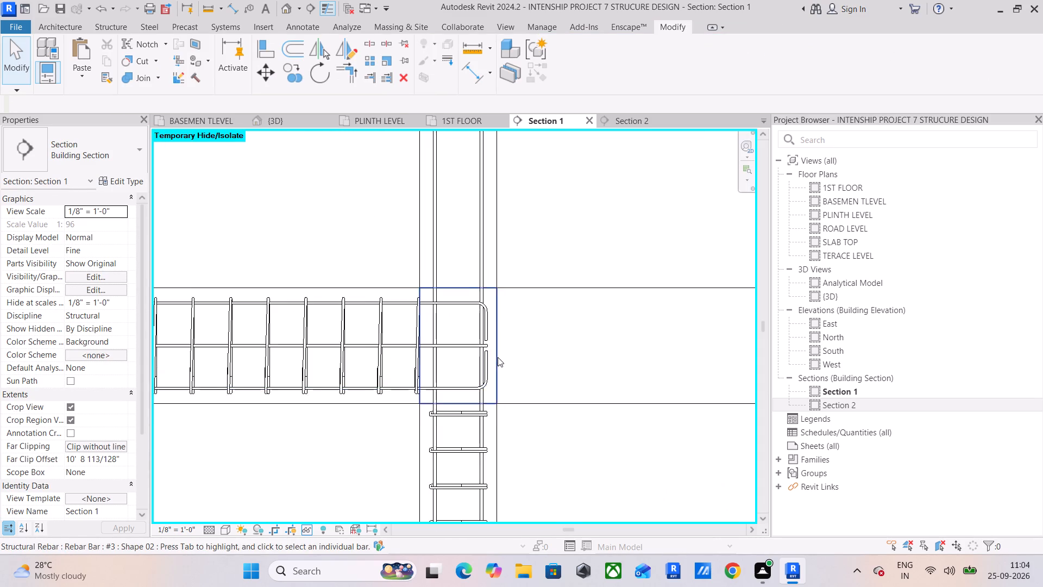
scroll(498, 357, "up", 4)
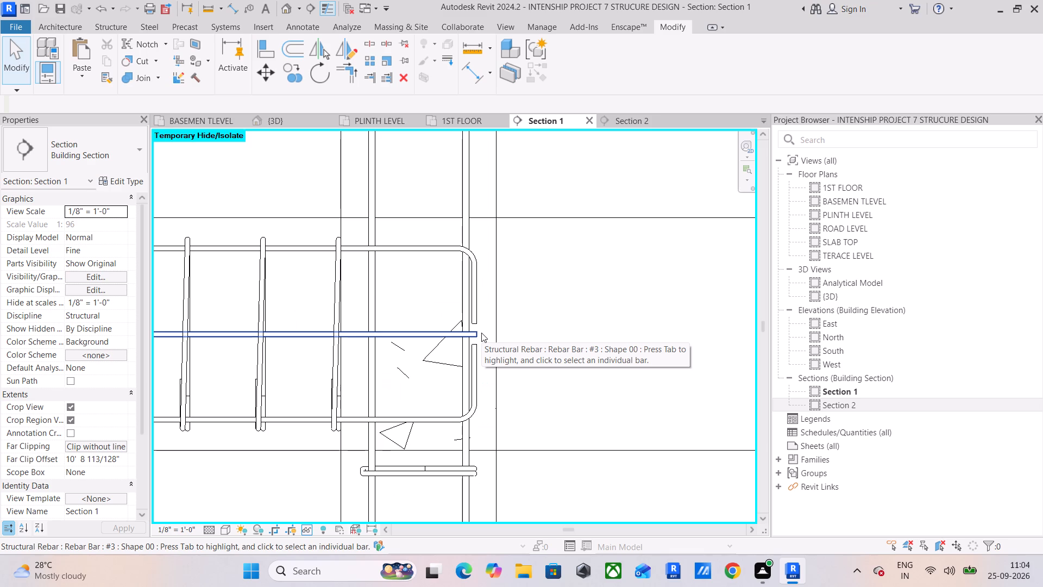
left_click(426, 469)
scroll(433, 403, "down", 6)
middle_click_drag(433, 403, 480, 202)
scroll(486, 374, "down", 5)
middle_click_drag(487, 376, 473, 394)
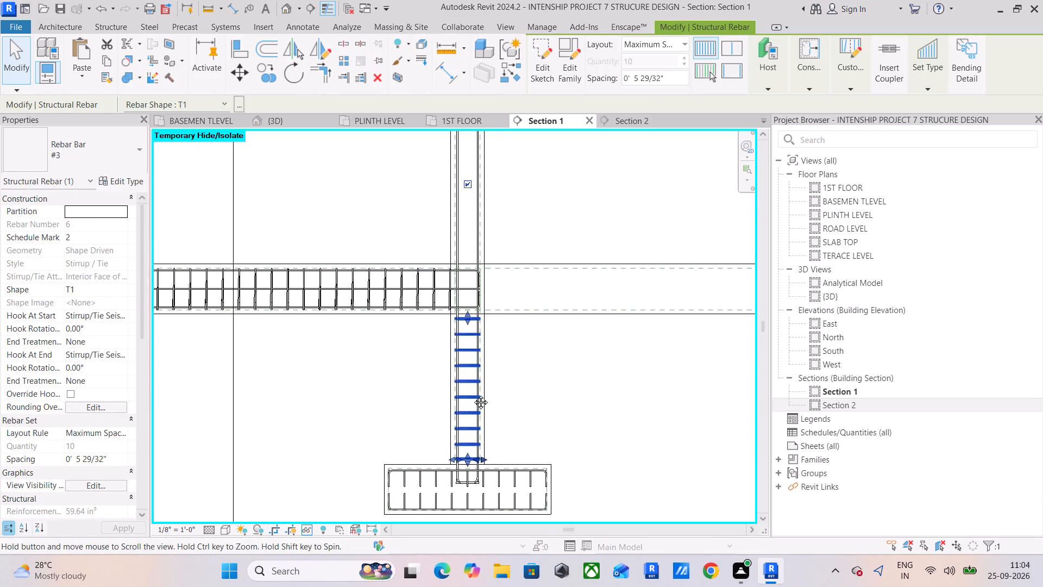
middle_click_drag(473, 394, 464, 296)
scroll(456, 390, "up", 1)
middle_click_drag(467, 372, 433, 504)
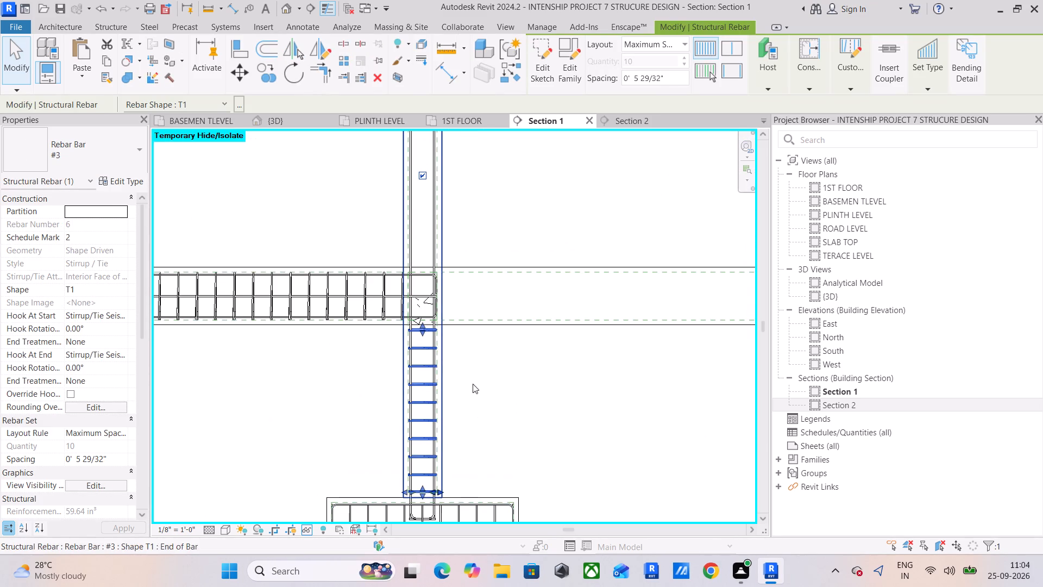
left_click(259, 64)
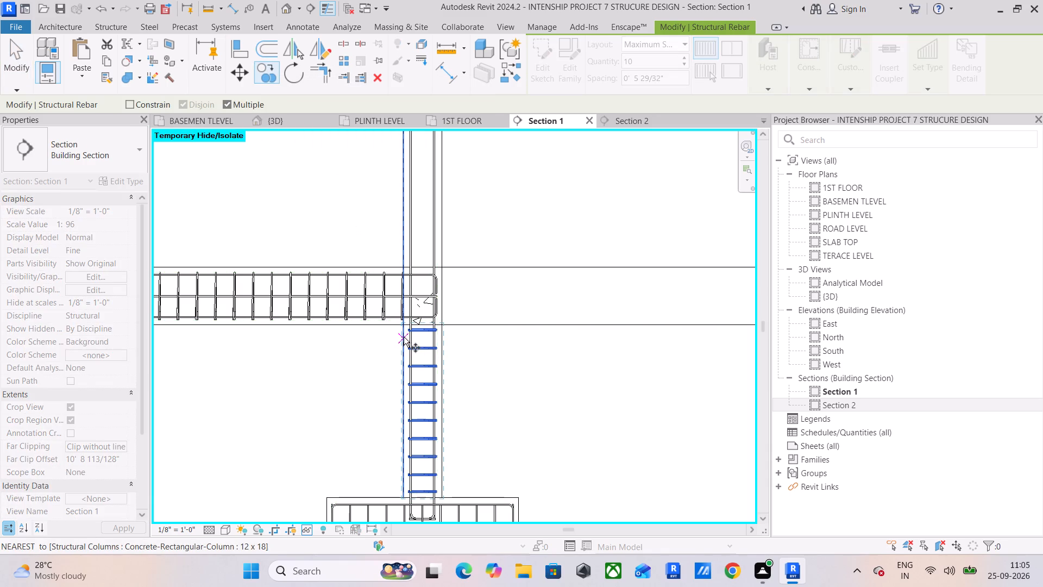
scroll(387, 467, "up", 6)
middle_click_drag(403, 504, 322, 179)
left_click(340, 210)
scroll(334, 167, "down", 5)
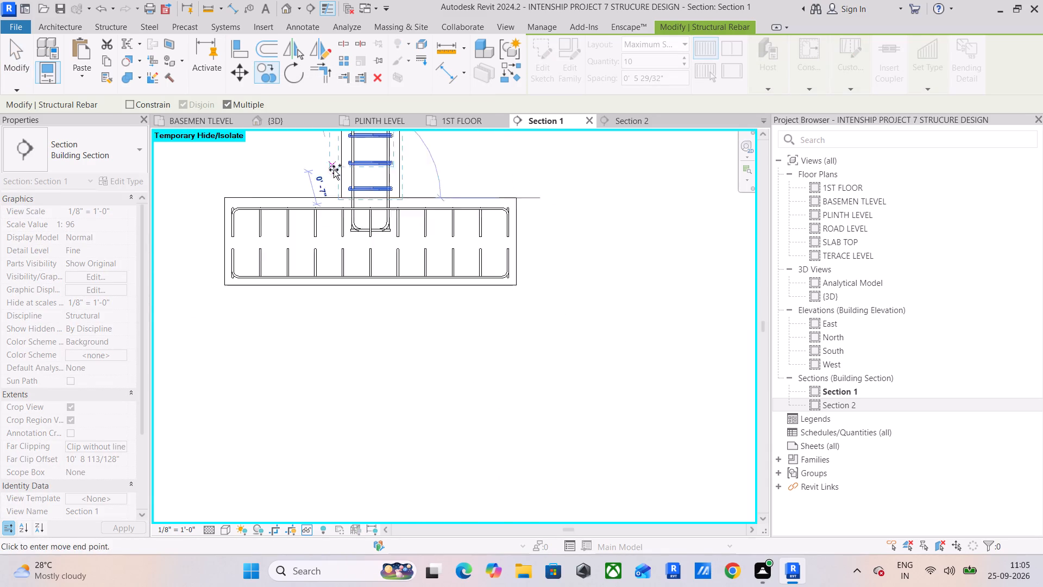
middle_click_drag(337, 211, 365, 513)
middle_click_drag(367, 215, 342, 341)
scroll(342, 341, "up", 3)
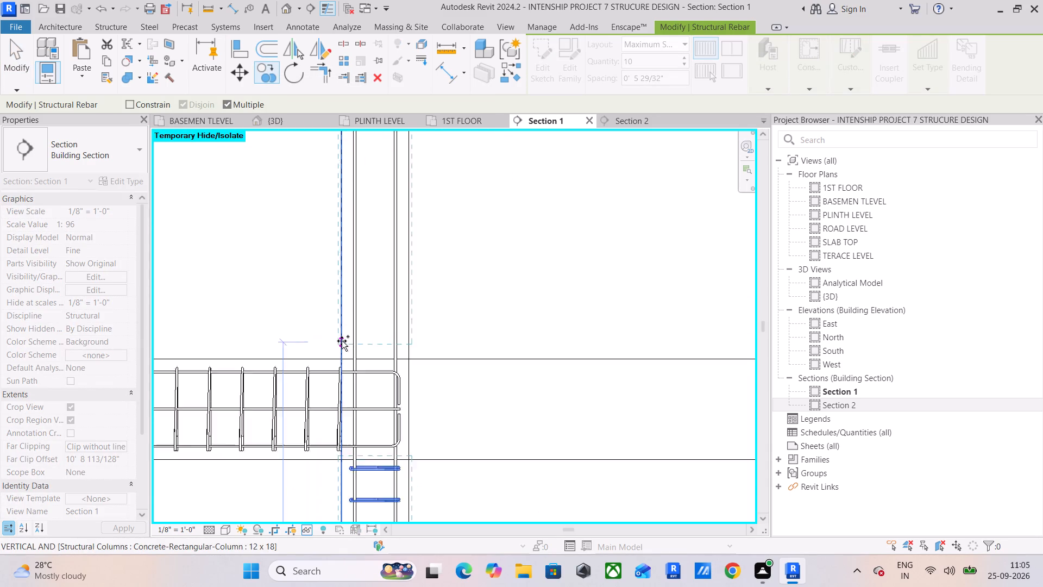
scroll(342, 341, "up", 2)
left_click(345, 362)
Place two more copies of the #3 tie set in the column, starting above the plinth-level beam and above the next floor beam.
scroll(345, 296, "down", 5)
middle_click_drag(345, 296, 334, 451)
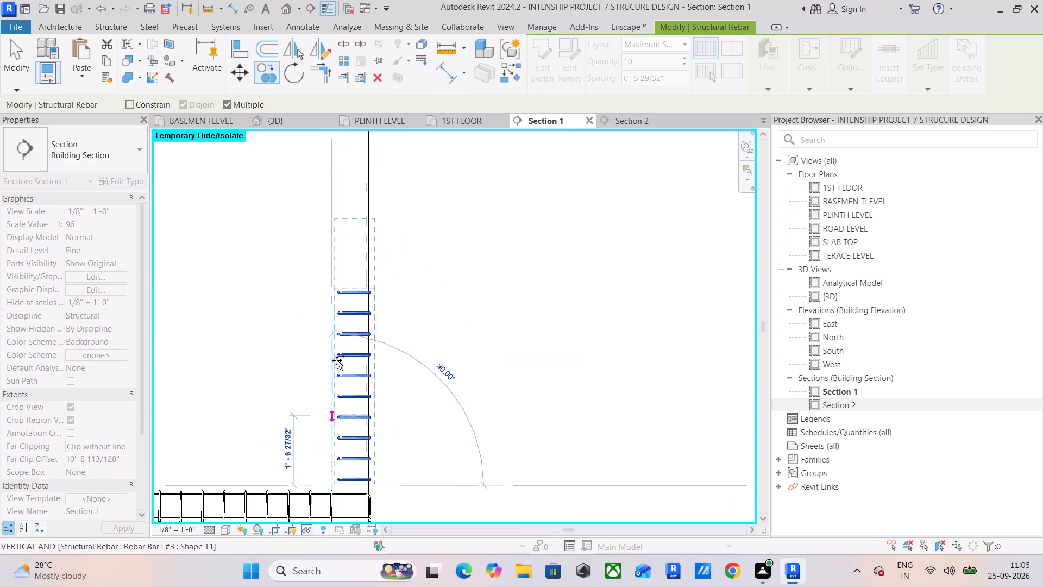
middle_click_drag(337, 253, 338, 513)
left_click(329, 257)
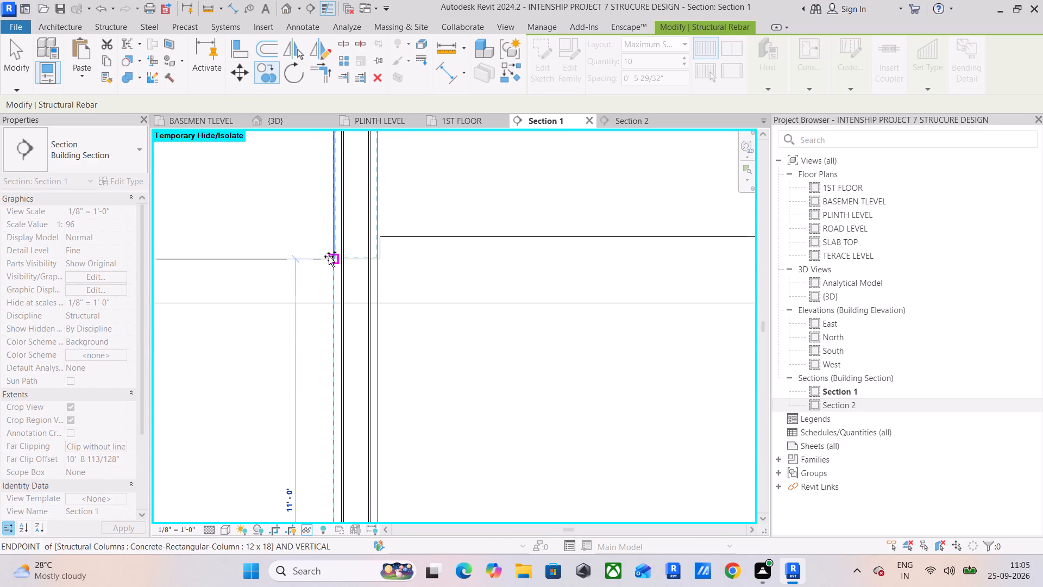
middle_click_drag(319, 308, 329, 492)
scroll(348, 435, "down", 5)
middle_click_drag(338, 299, 336, 483)
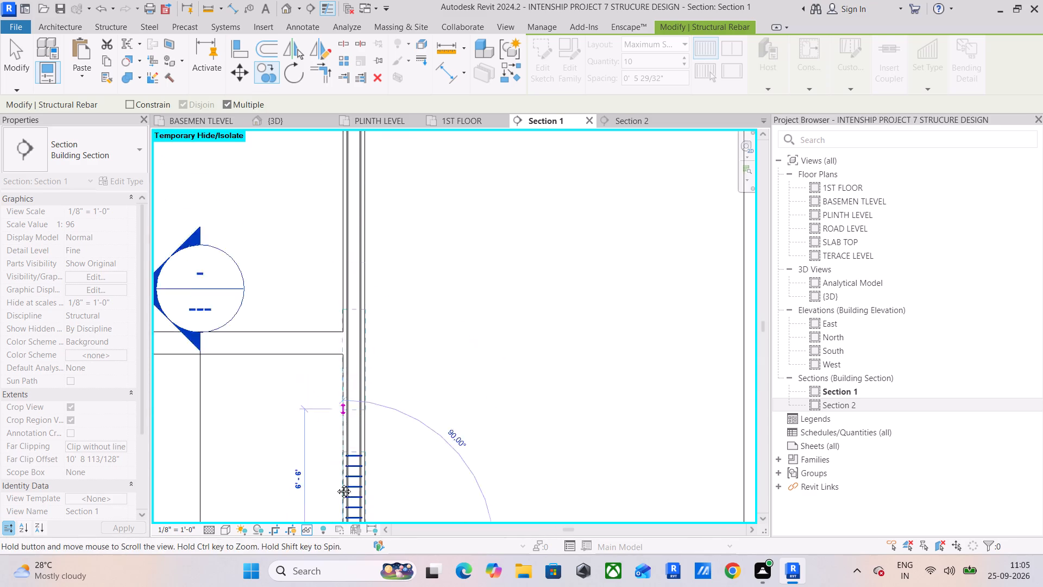
middle_click_drag(336, 483, 334, 543)
scroll(343, 464, "up", 10)
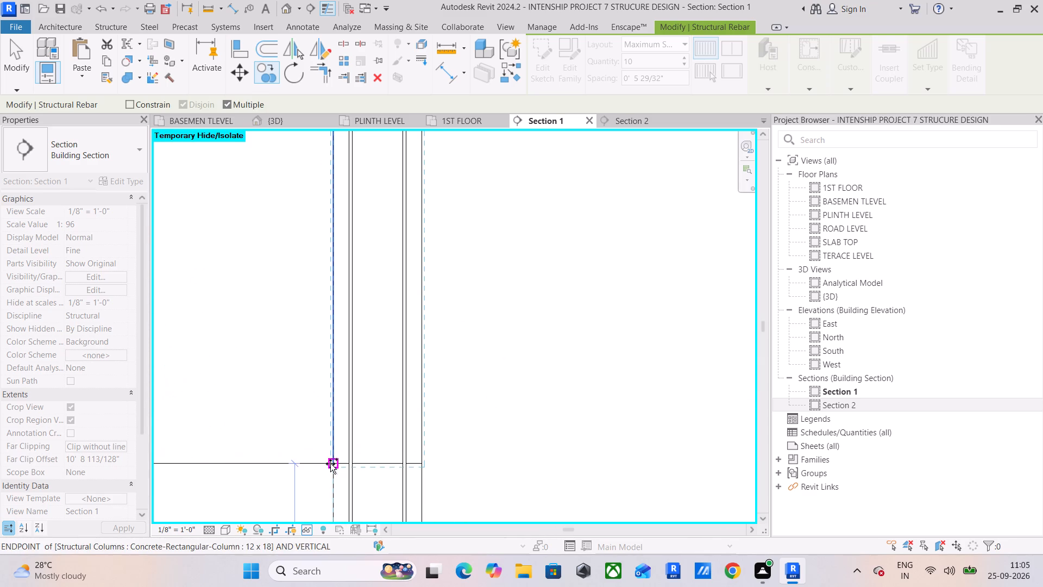
left_click(330, 464)
scroll(414, 376, "down", 6)
middle_click_drag(414, 376, 448, 326)
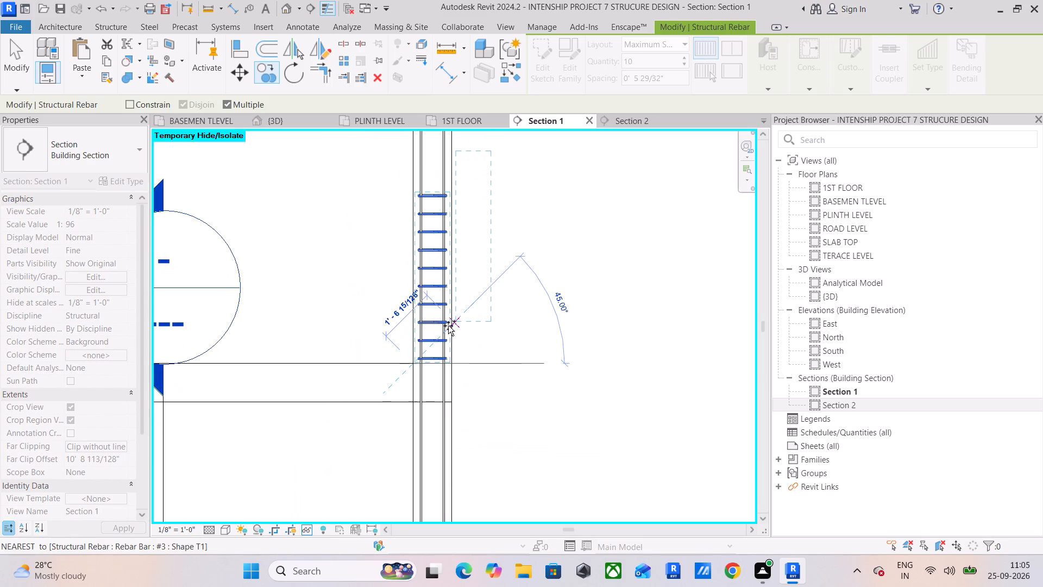
key("Escape")
key("Escape")
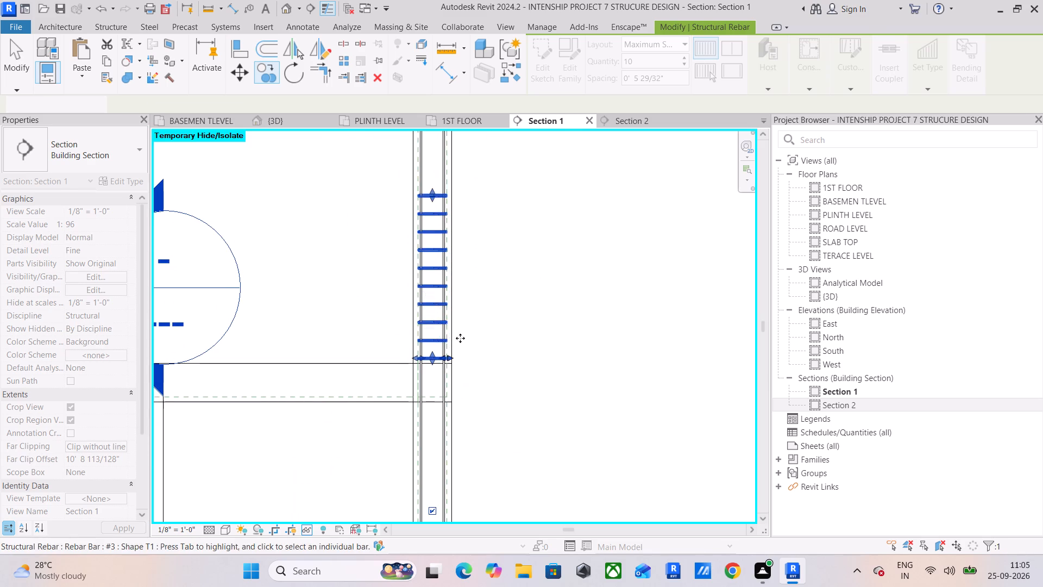
Extend the #3 tie set above the plinth-level beam upward to the underside of the next floor beam.
scroll(463, 347, "down", 3)
middle_click_drag(463, 347, 465, 195)
left_click(439, 346)
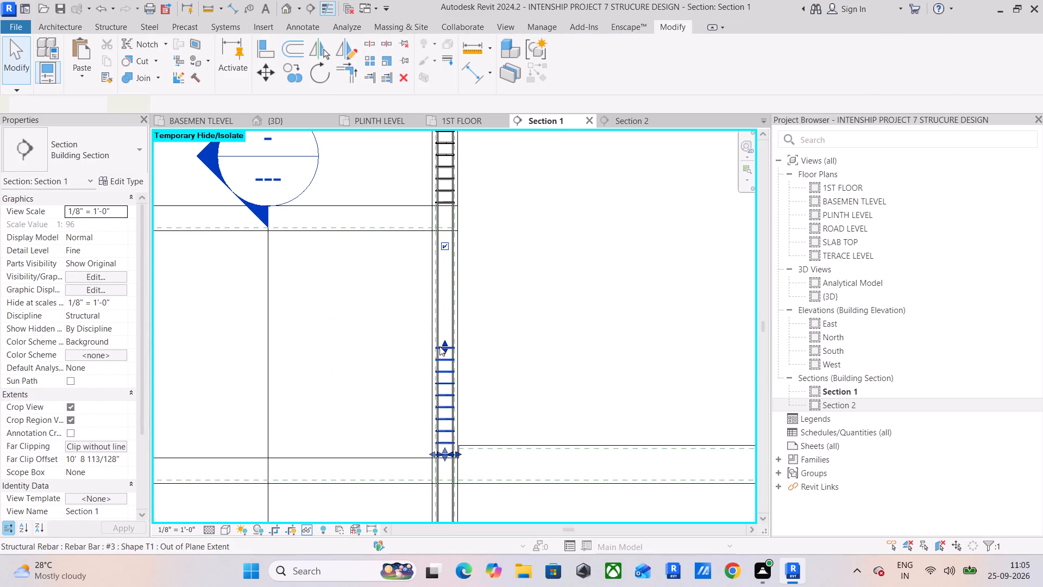
left_click_drag(444, 346, 443, 242)
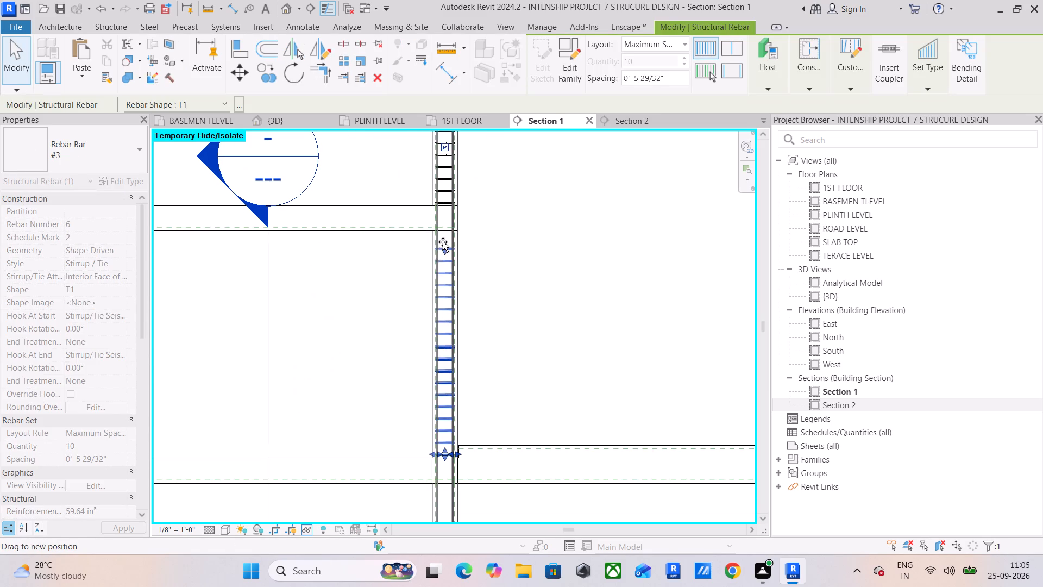
left_click_drag(443, 242, 443, 235)
Extend the uppermost #3 tie set upward to the top of the column.
middle_click_drag(443, 225, 443, 452)
scroll(443, 452, "up", 1)
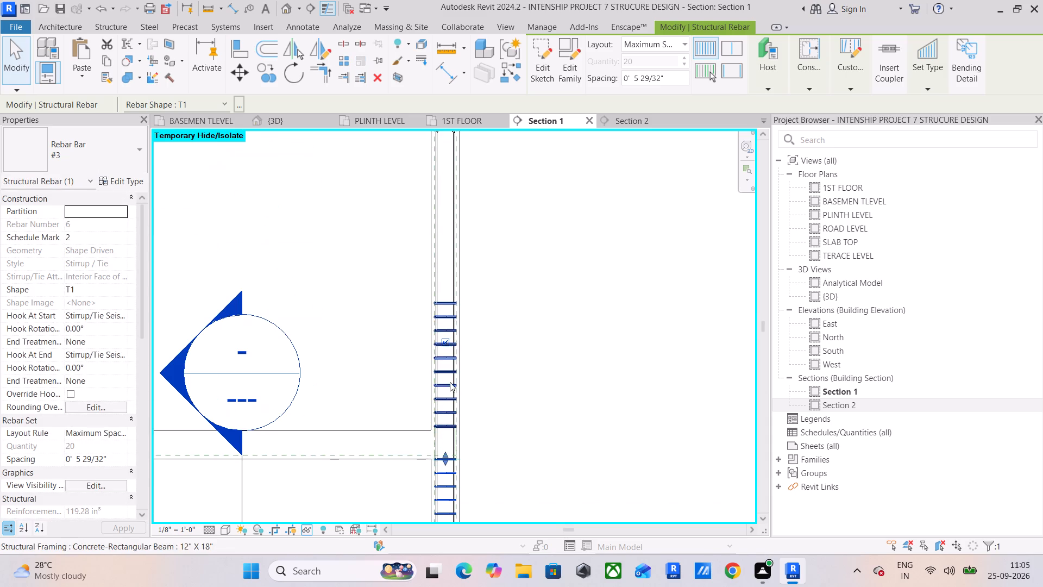
left_click(450, 302)
middle_click_drag(450, 310, 457, 382)
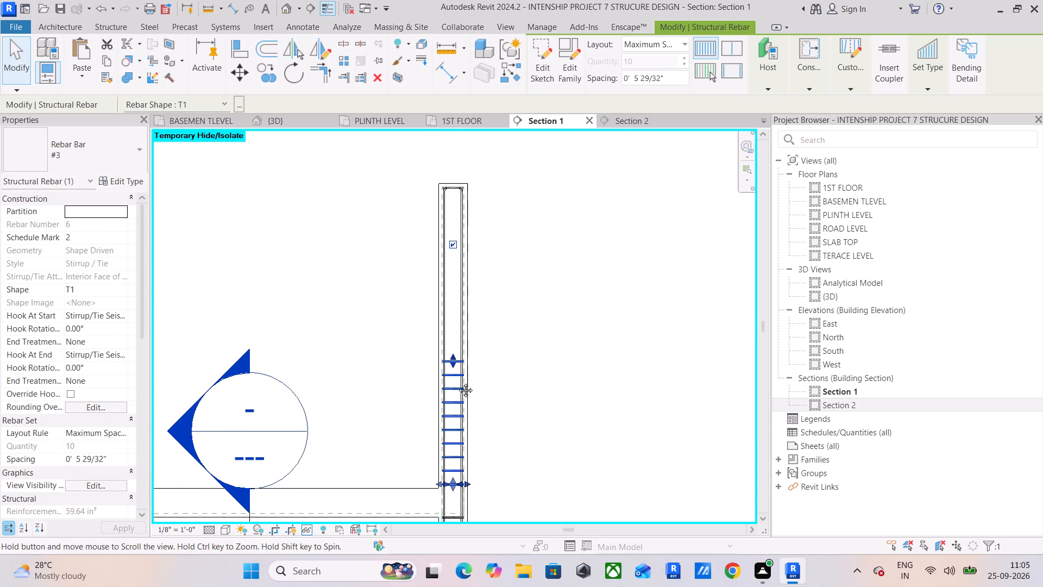
middle_click_drag(457, 382, 457, 390)
left_click_drag(453, 377, 448, 213)
key("Escape")
Extend the #3 tie set above the basement-level beam upward to the underside of the plinth-level beam.
middle_click_drag(499, 371, 539, 207)
scroll(539, 458, "down", 3)
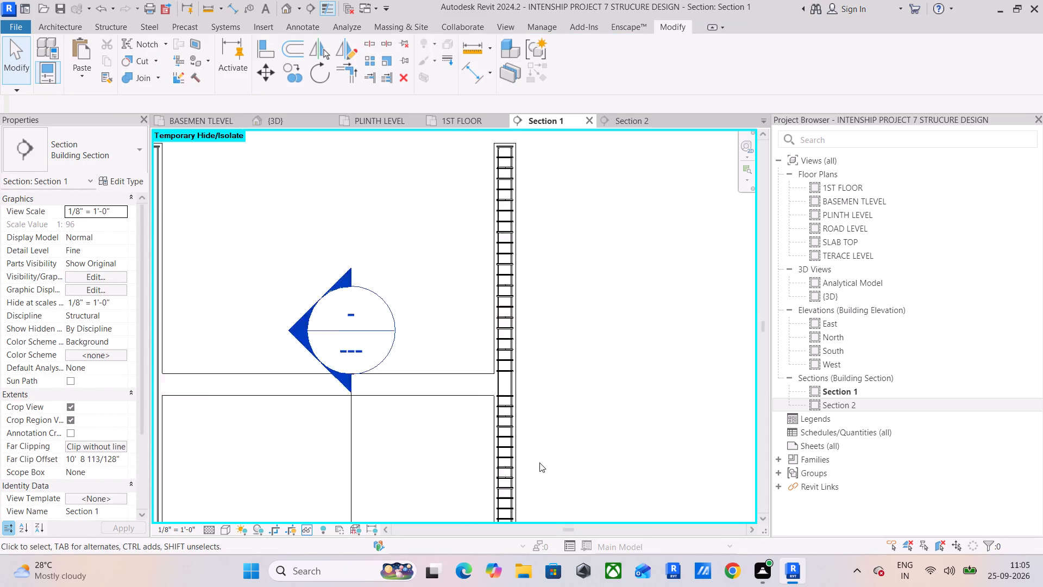
middle_click_drag(539, 463, 512, 233)
middle_click_drag(509, 373, 508, 295)
left_click(479, 398)
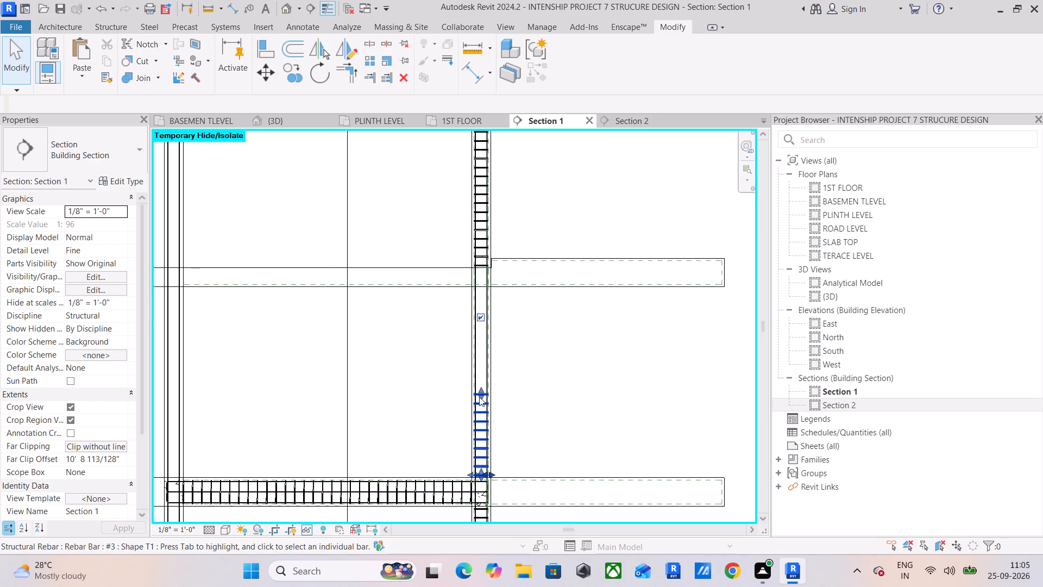
left_click_drag(481, 389, 473, 295)
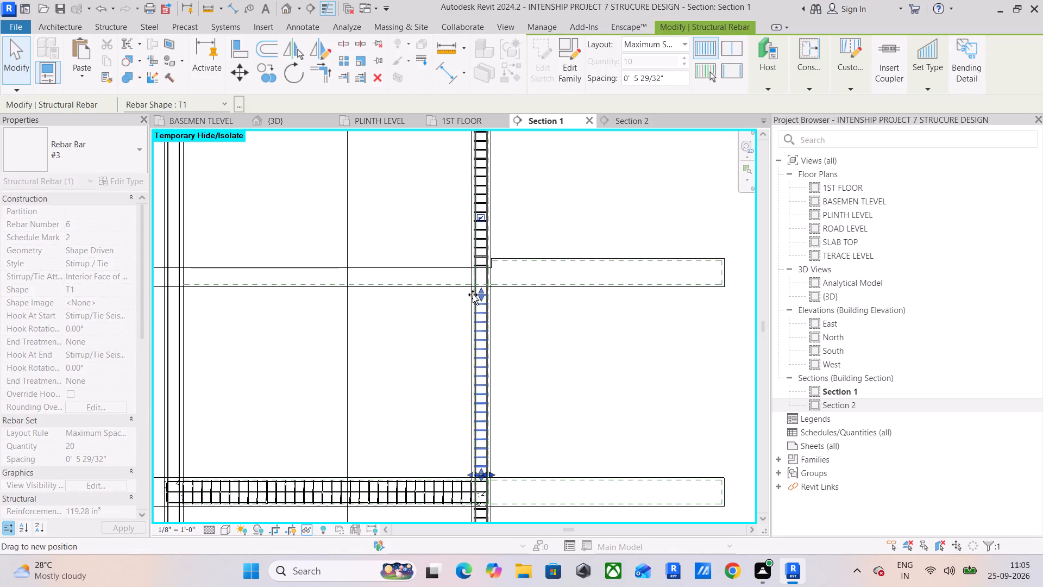
left_click_drag(473, 295, 475, 288)
left_click(554, 341)
Delete the plinth-level 12" X 18" concrete beam spanning between the fully tied column and the adjacent column to its left.
scroll(407, 324, "up", 5)
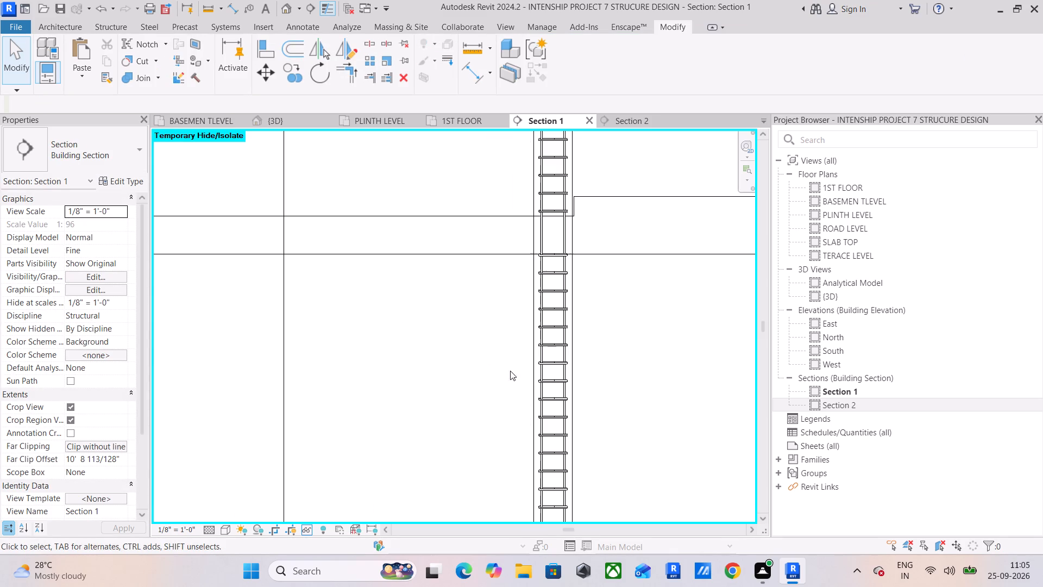
scroll(450, 319, "down", 4)
scroll(550, 345, "down", 5)
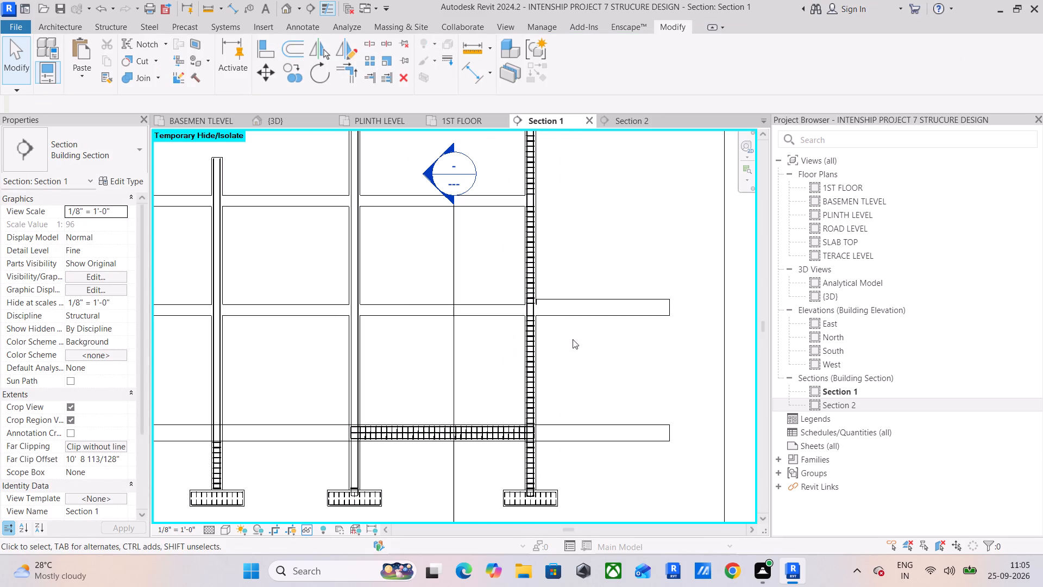
left_click(601, 300)
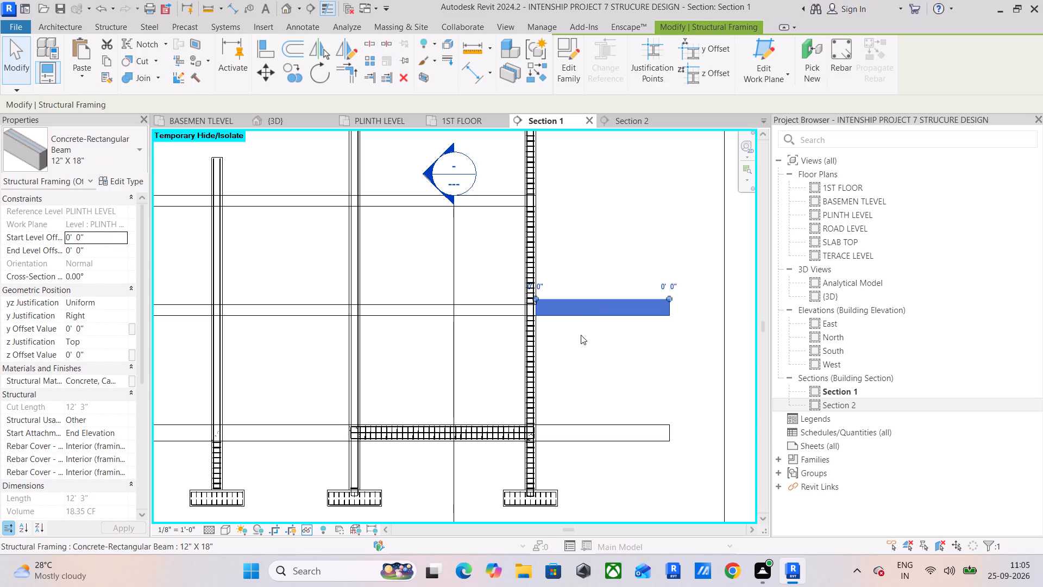
left_click(475, 315)
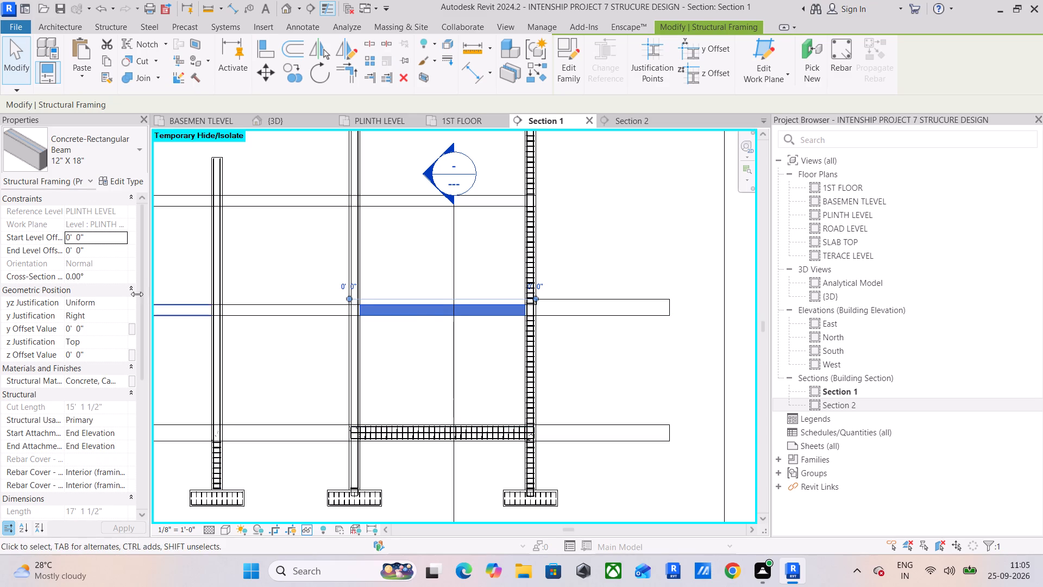
scroll(255, 293, "up", 4)
scroll(391, 333, "up", 3)
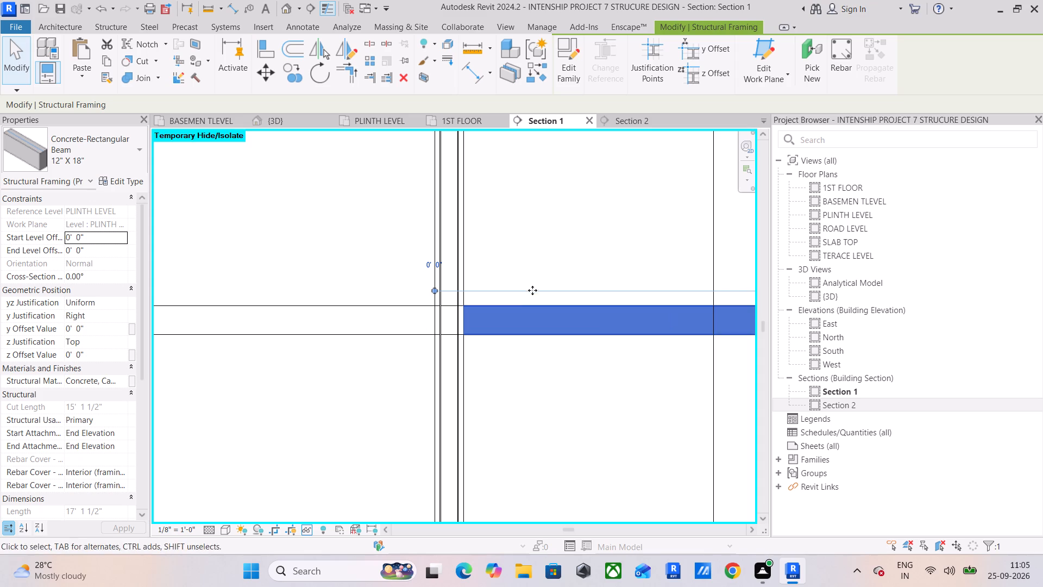
middle_click_drag(519, 386, 217, 379)
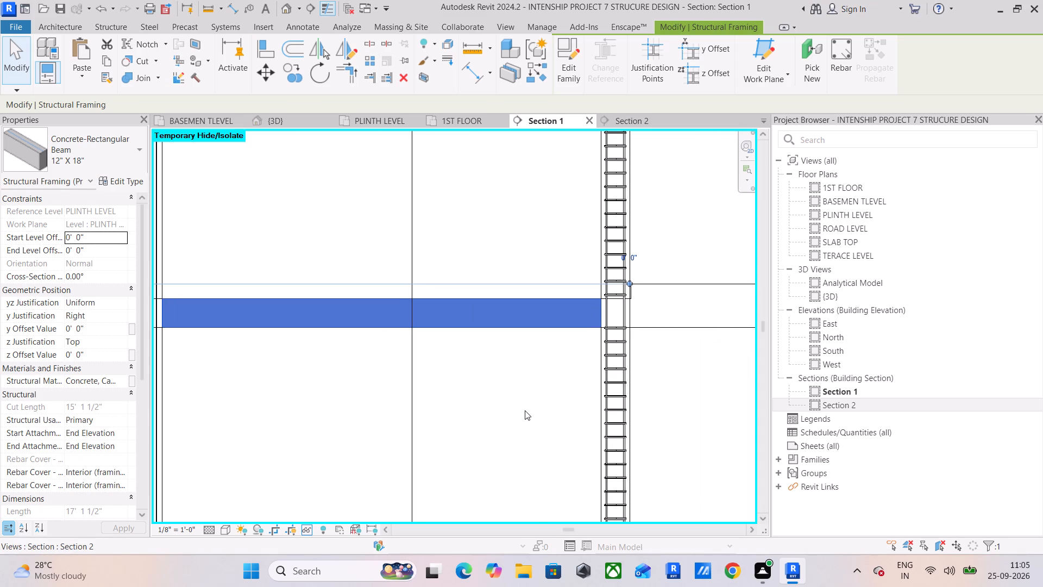
left_click(525, 410)
left_click(550, 302)
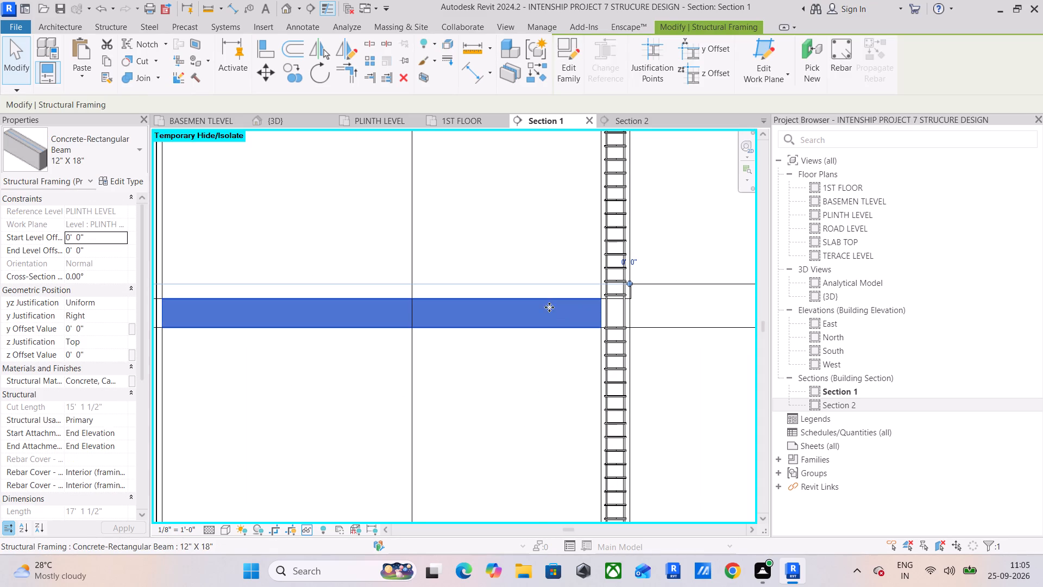
left_click(507, 420)
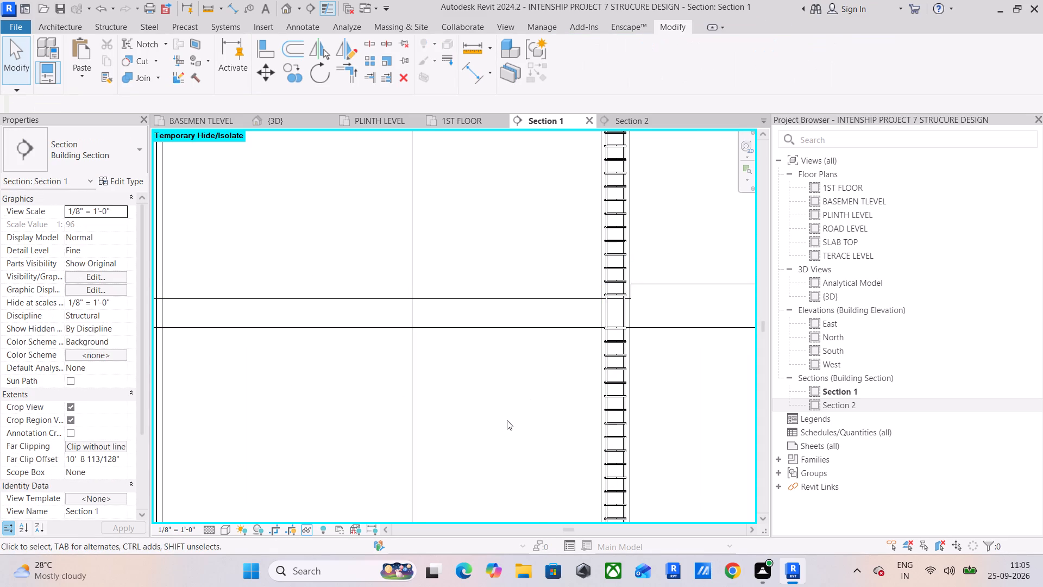
left_click(509, 304)
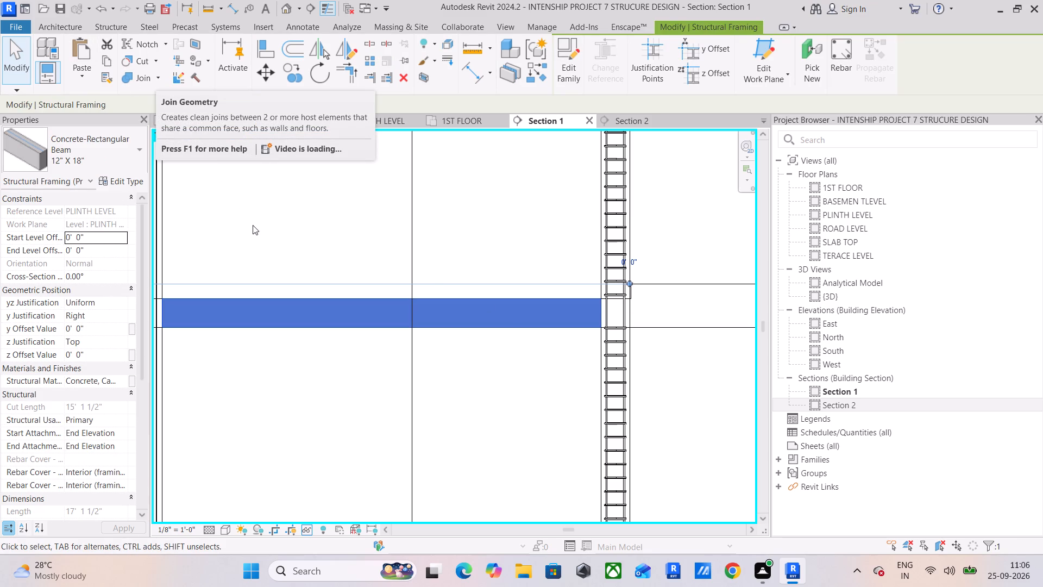
key("Delete")
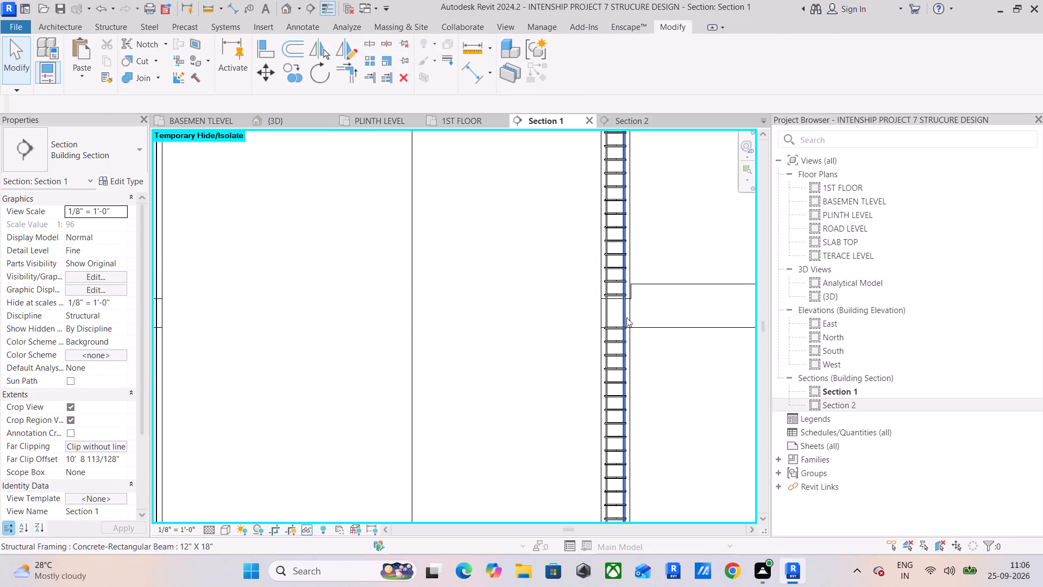
Stretch the plinth-level 12" X 18" beam past the tied column to the adjacent column's centre, making it about 28' 10 1/2" long.
scroll(621, 292, "up", 5)
left_click(604, 310)
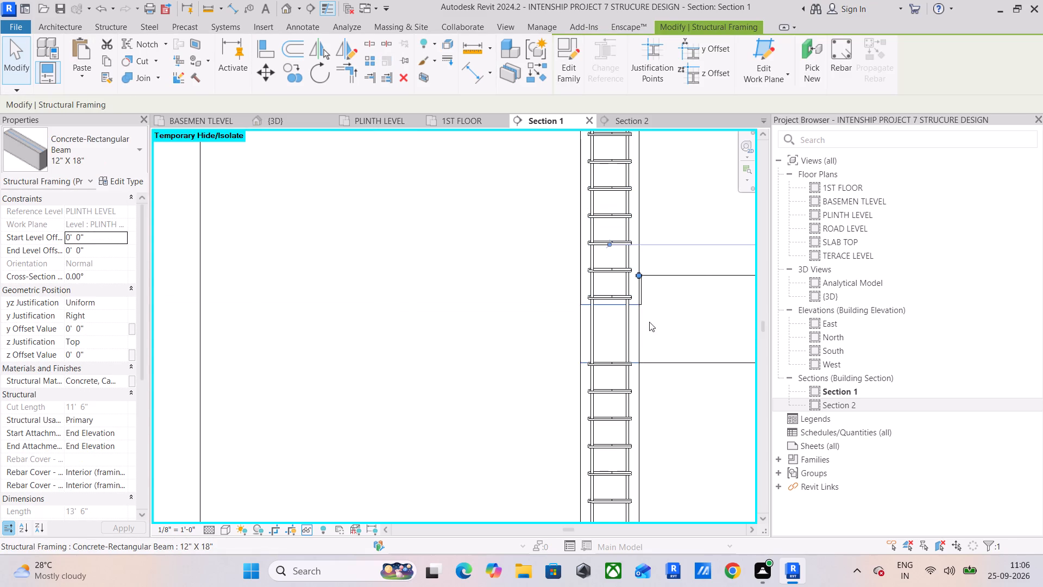
left_click(698, 278)
scroll(604, 314, "down", 7)
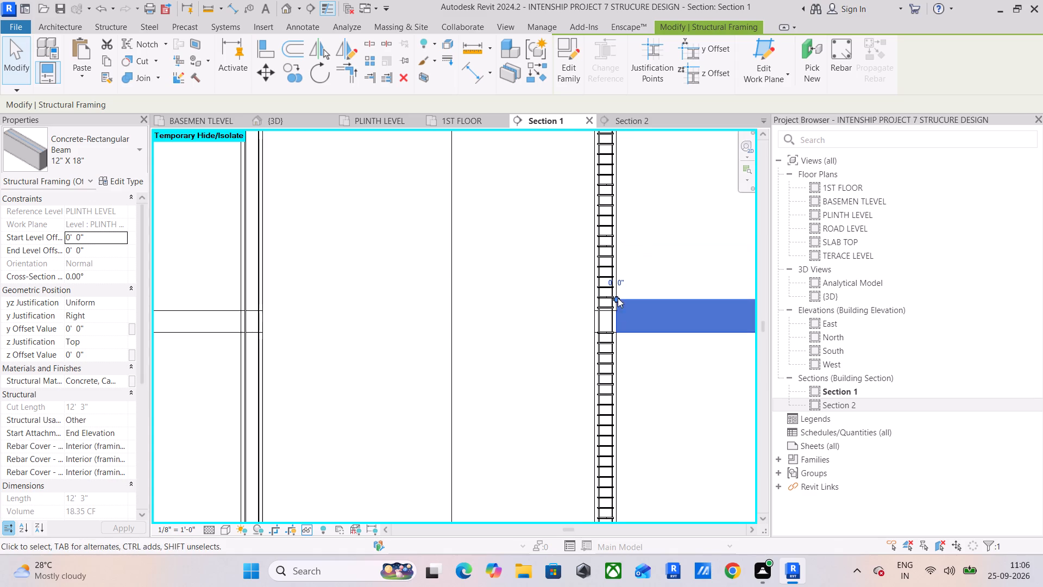
left_click_drag(615, 297, 270, 314)
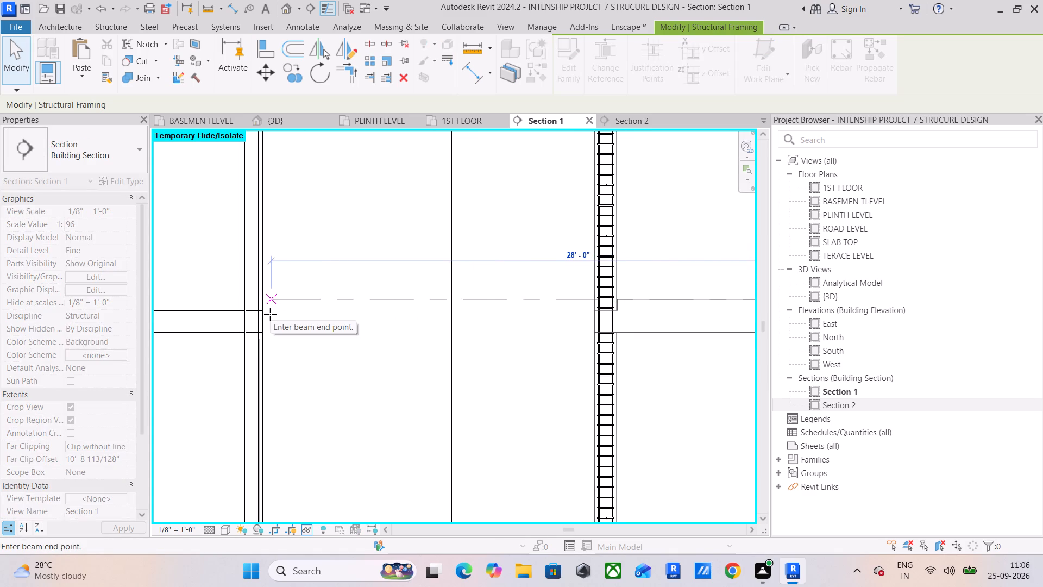
left_click_drag(270, 314, 380, 342)
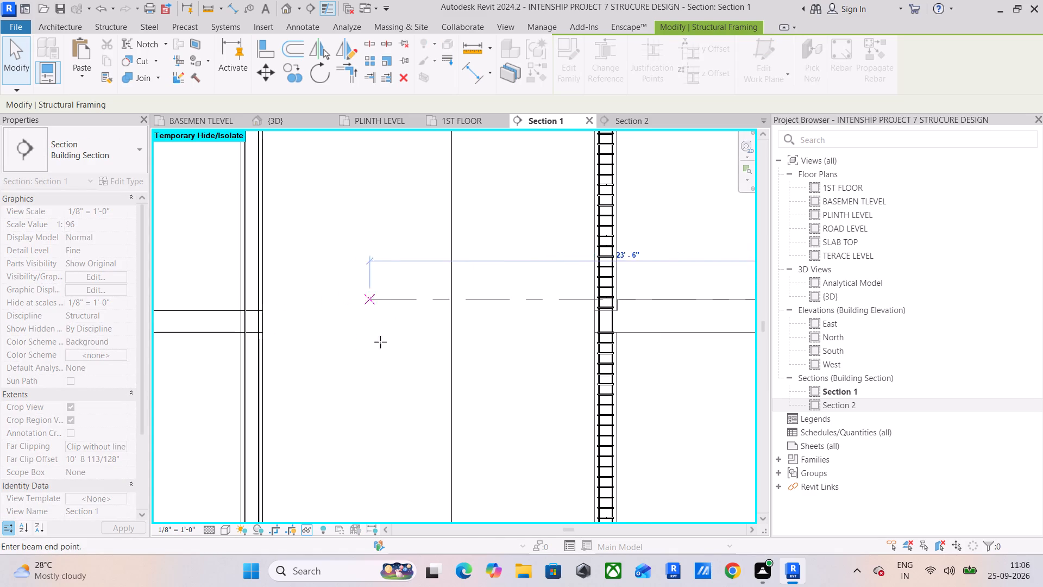
left_click_drag(380, 342, 395, 344)
key("Escape")
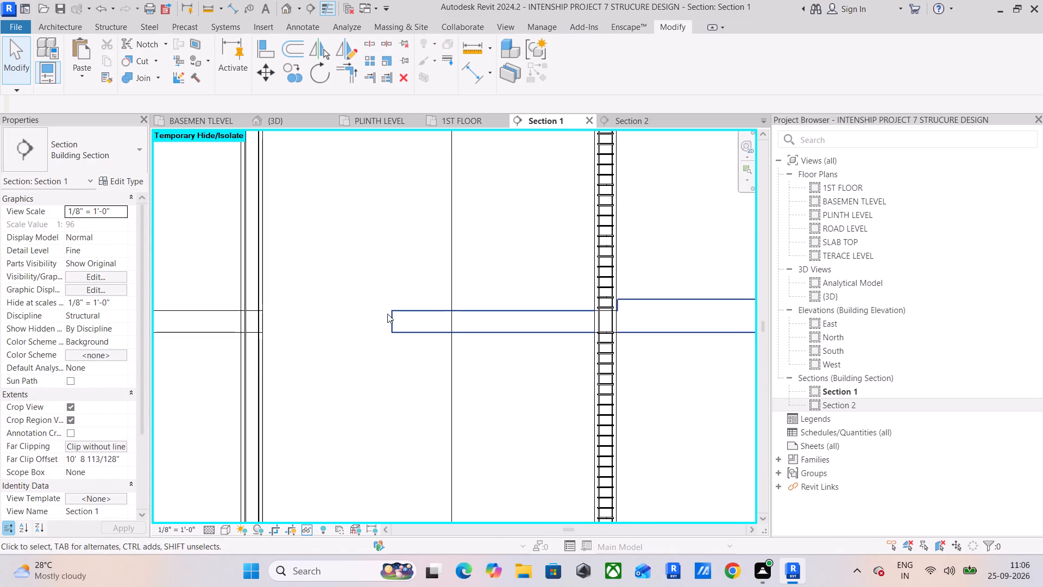
left_click(390, 317)
left_click_drag(393, 301, 292, 301)
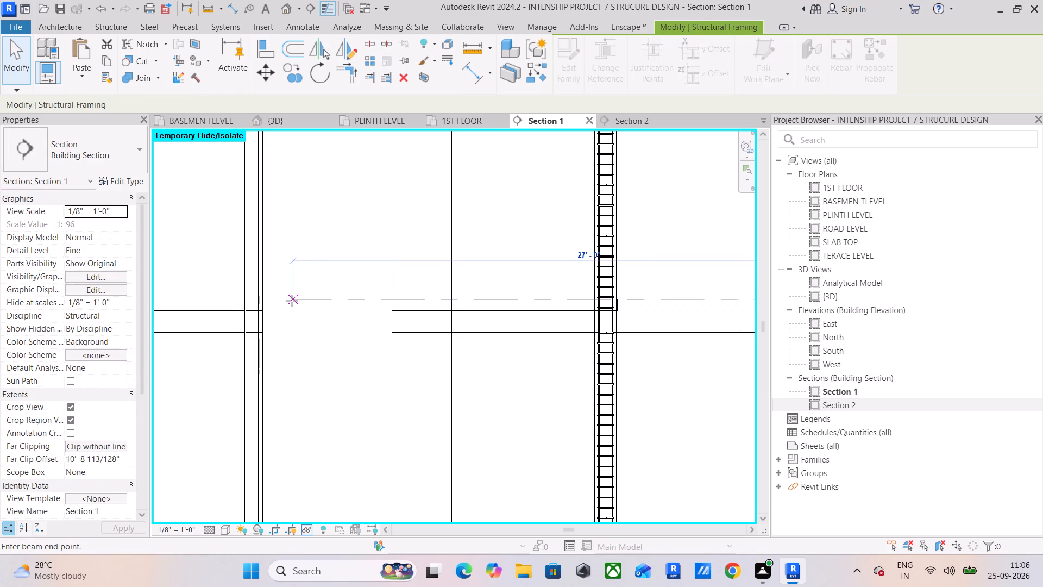
left_click_drag(292, 301, 246, 306)
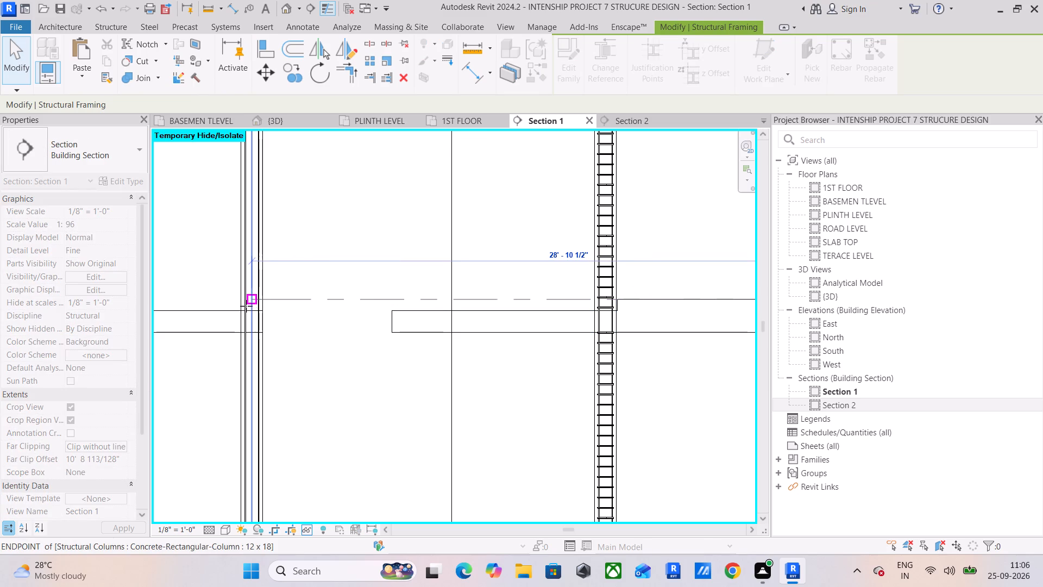
left_click_drag(246, 306, 254, 308)
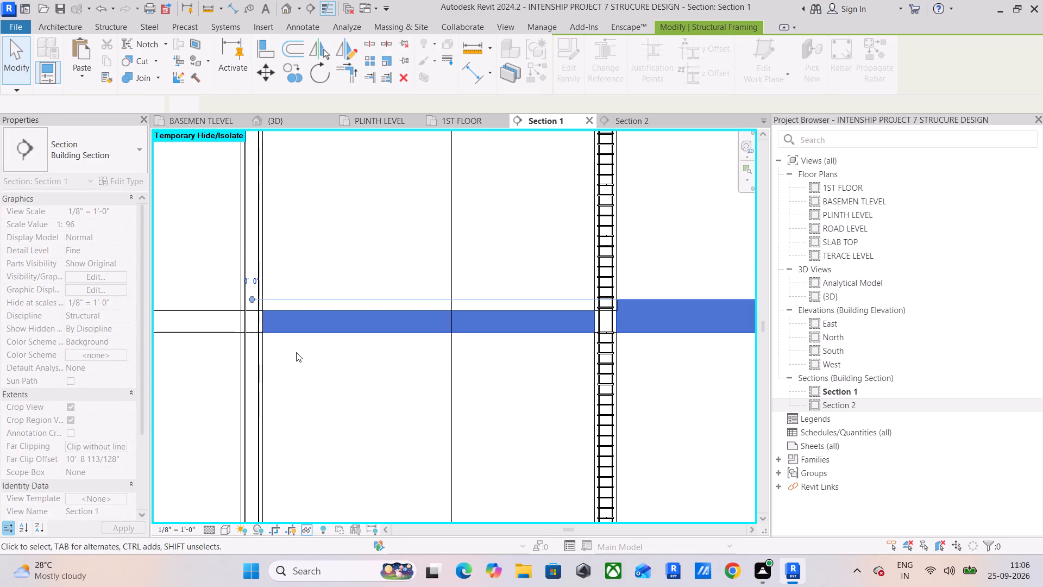
key("Escape")
Delete the 6" foundation slab at plinth level in the 3D view.
middle_click_drag(419, 369, 480, 363)
scroll(479, 352, "down", 6)
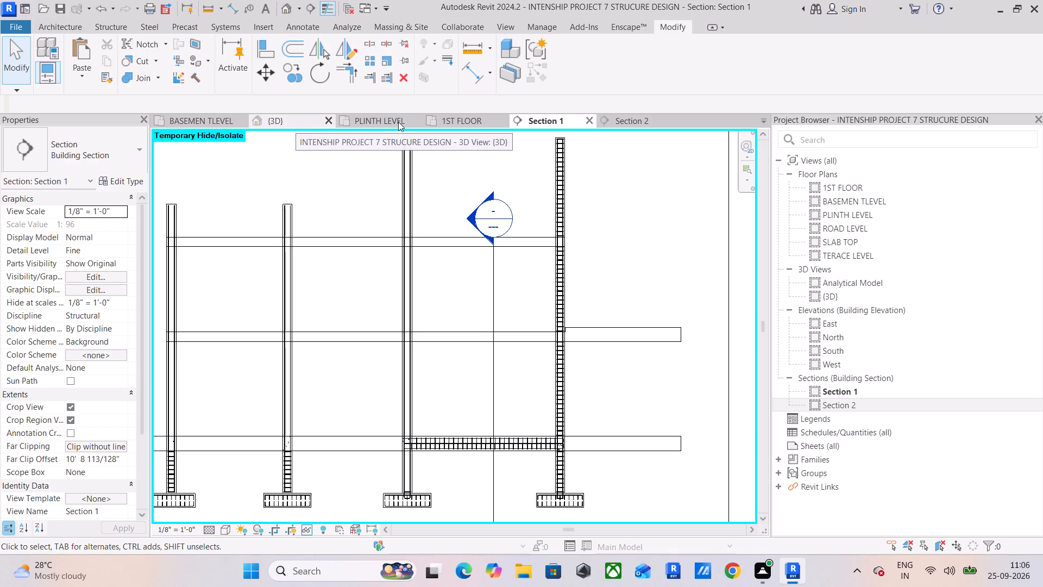
left_click(282, 124)
scroll(463, 338, "down", 4)
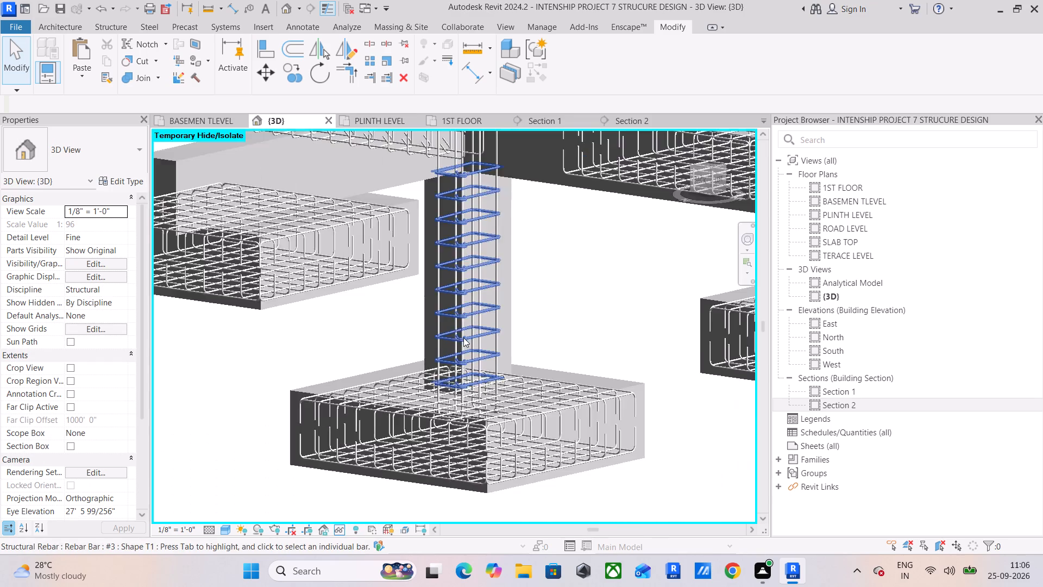
scroll(463, 338, "down", 8)
middle_click_drag(474, 376, 510, 503)
scroll(511, 429, "down", 3)
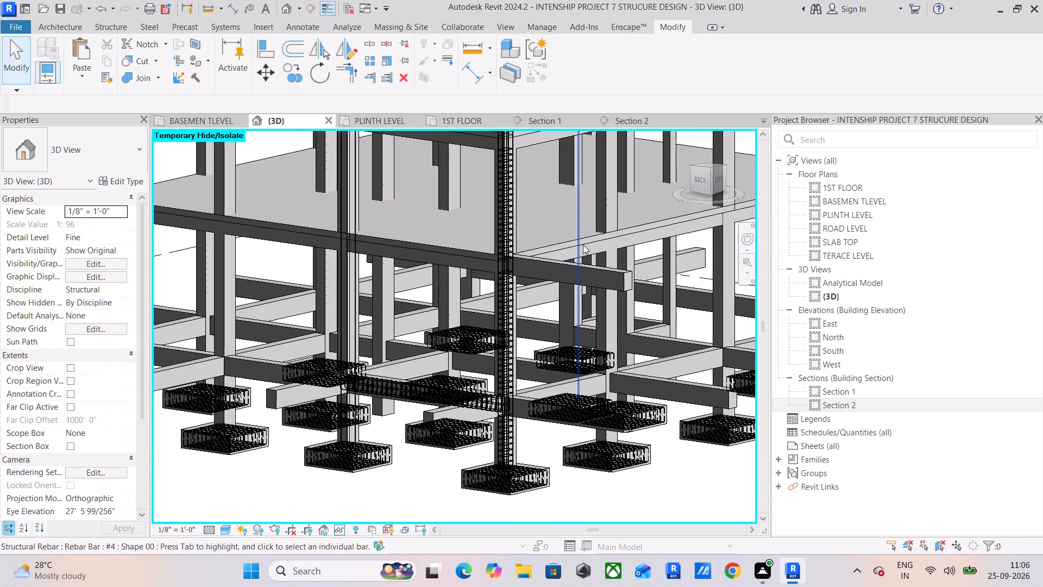
scroll(540, 242, "up", 4)
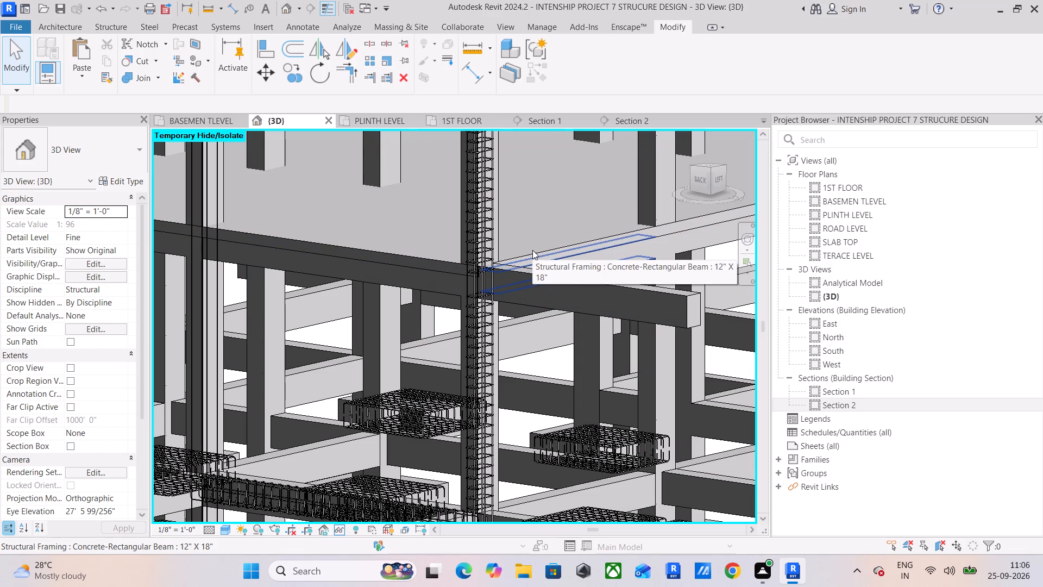
scroll(536, 249, "down", 5)
middle_click_drag(536, 305, 523, 428)
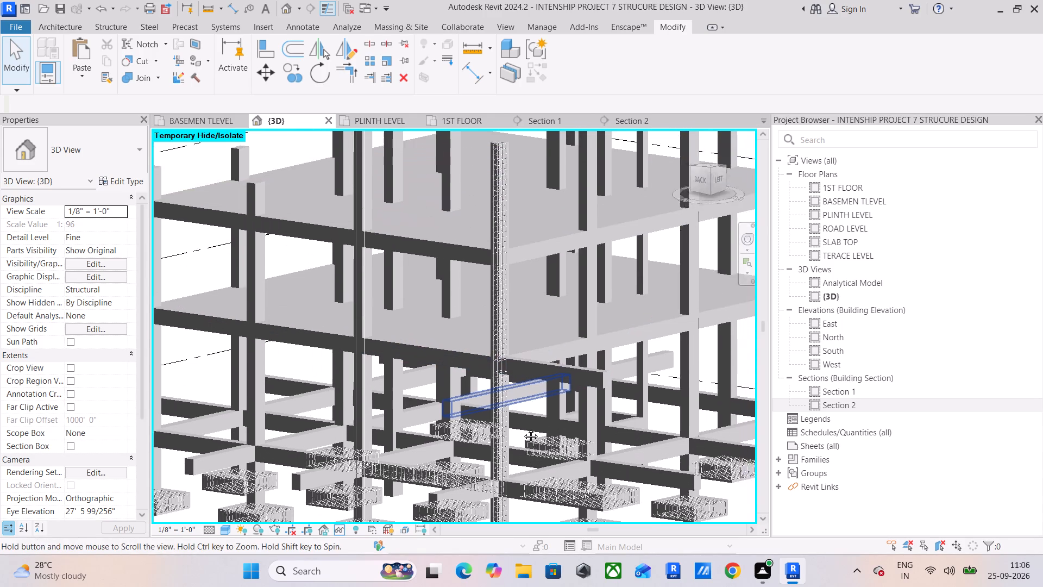
middle_click_drag(523, 428, 523, 429)
left_click(197, 324)
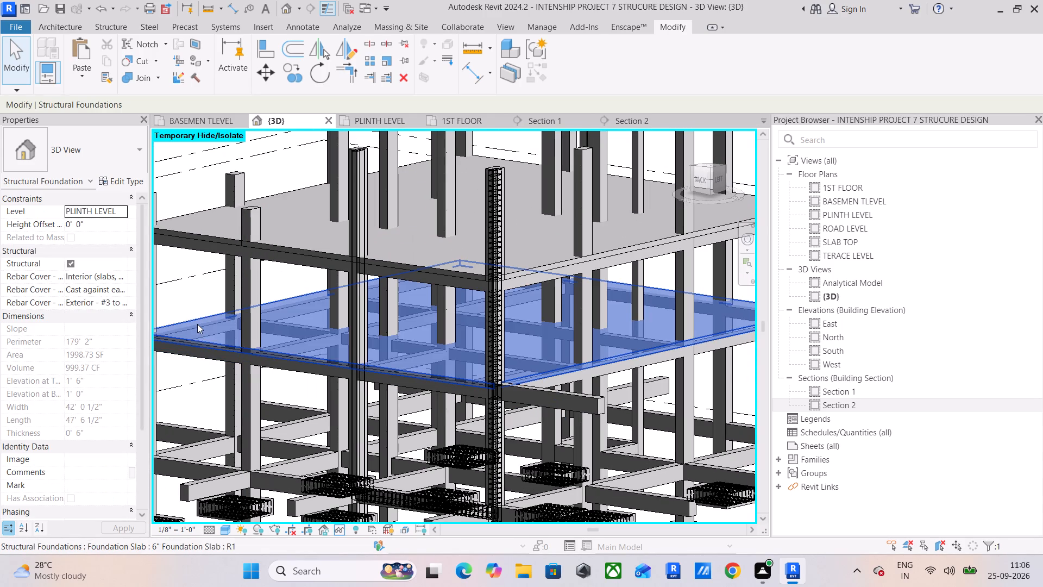
key("Delete")
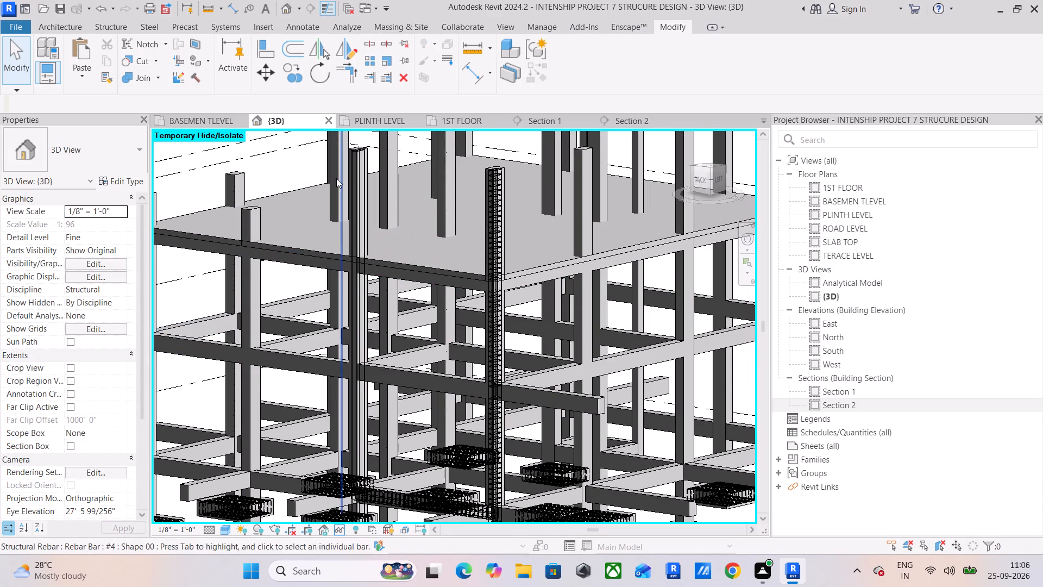
In Section 1, raise the lower end of the #3 tie set above the plinth-level beam to just above the beam's top face.
left_click(541, 115)
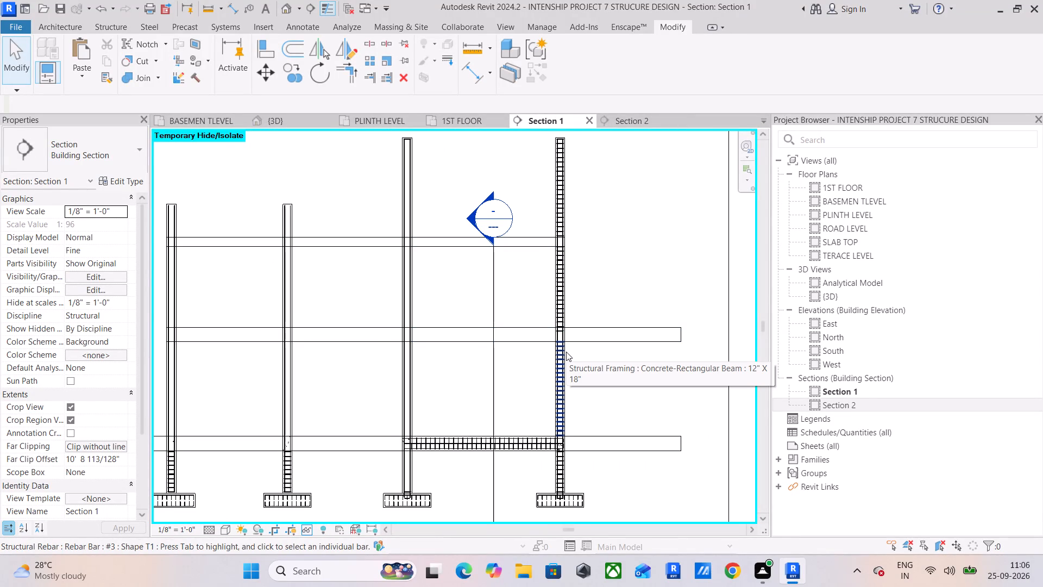
scroll(538, 319, "up", 9)
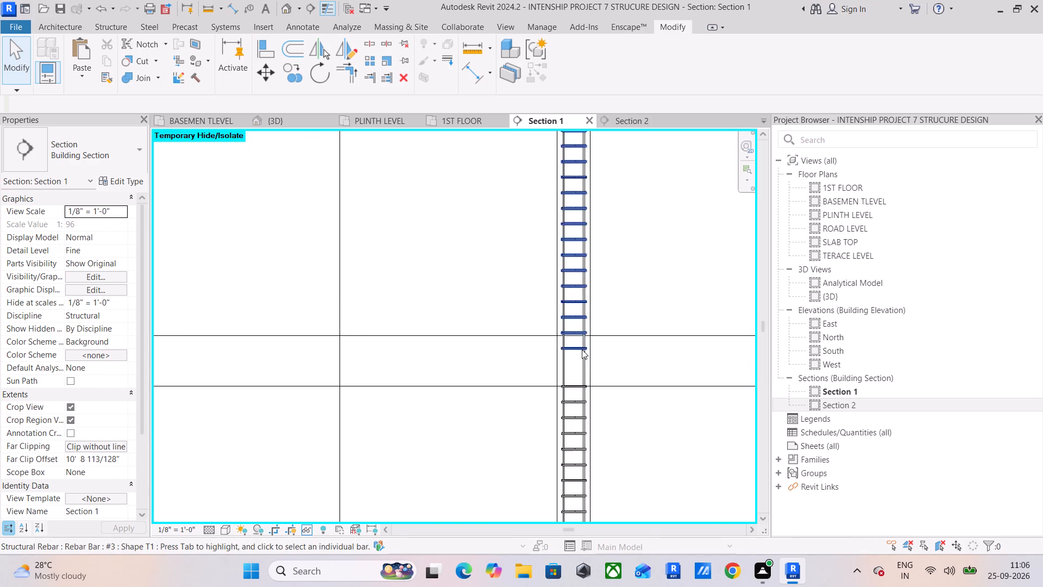
scroll(582, 349, "up", 4)
left_click(572, 346)
left_click_drag(566, 341, 566, 327)
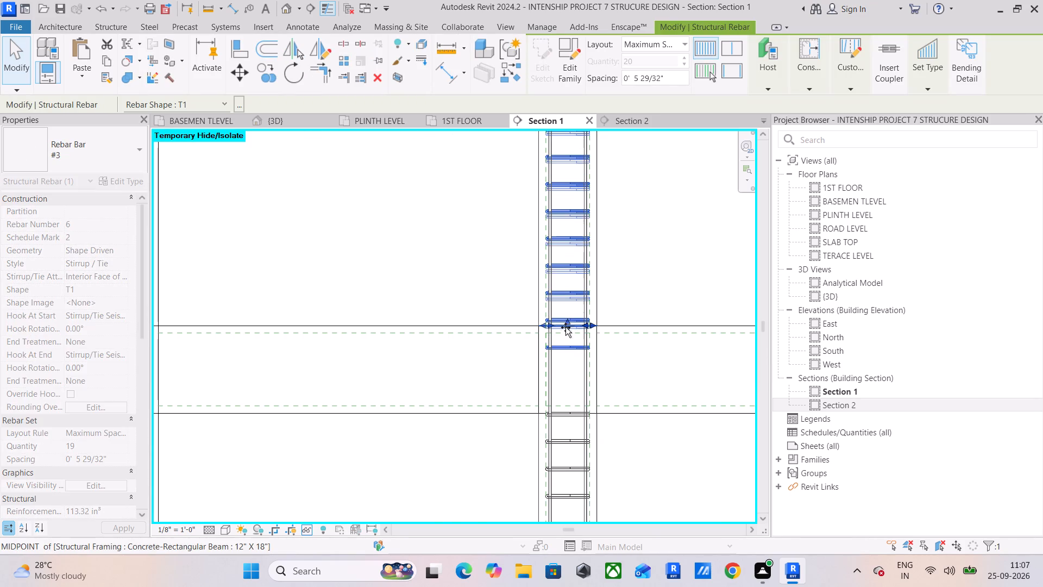
left_click_drag(566, 327, 566, 320)
scroll(541, 320, "up", 4)
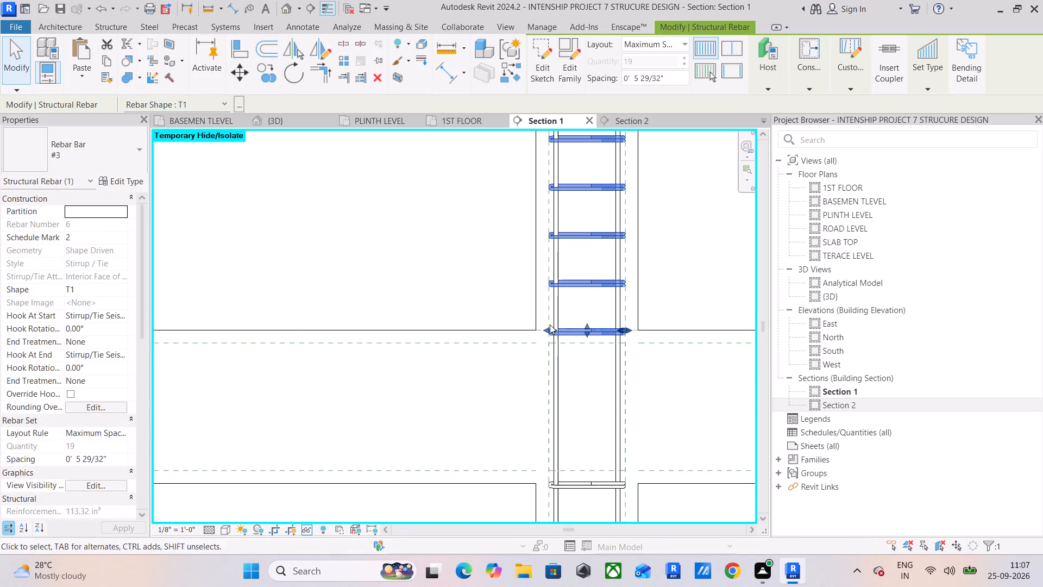
left_click(586, 325)
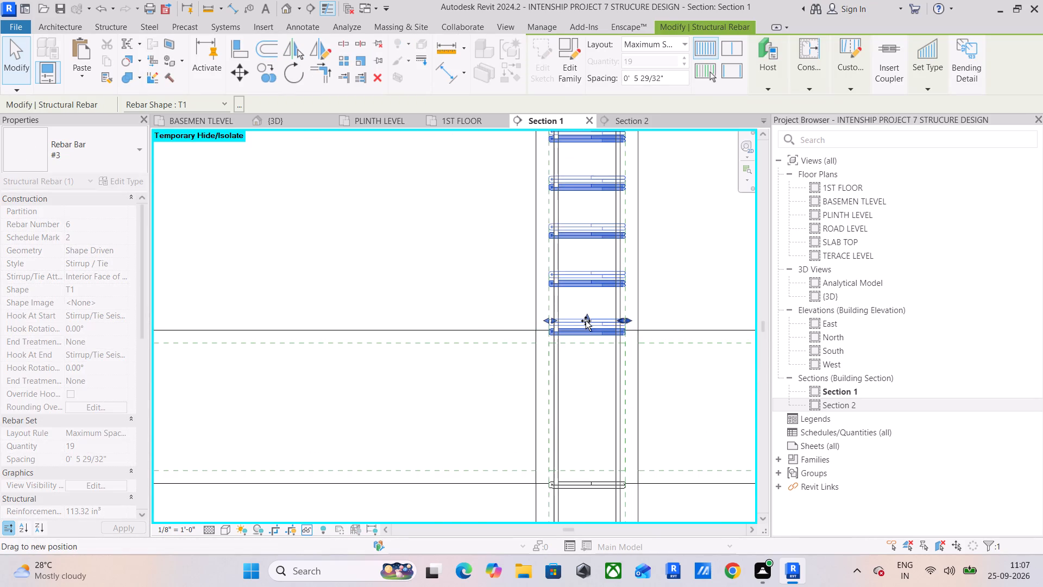
left_click(376, 279)
Examine the tied column's #3 tie sets where they meet the floor beam above the plinth-level beam.
scroll(403, 339, "down", 5)
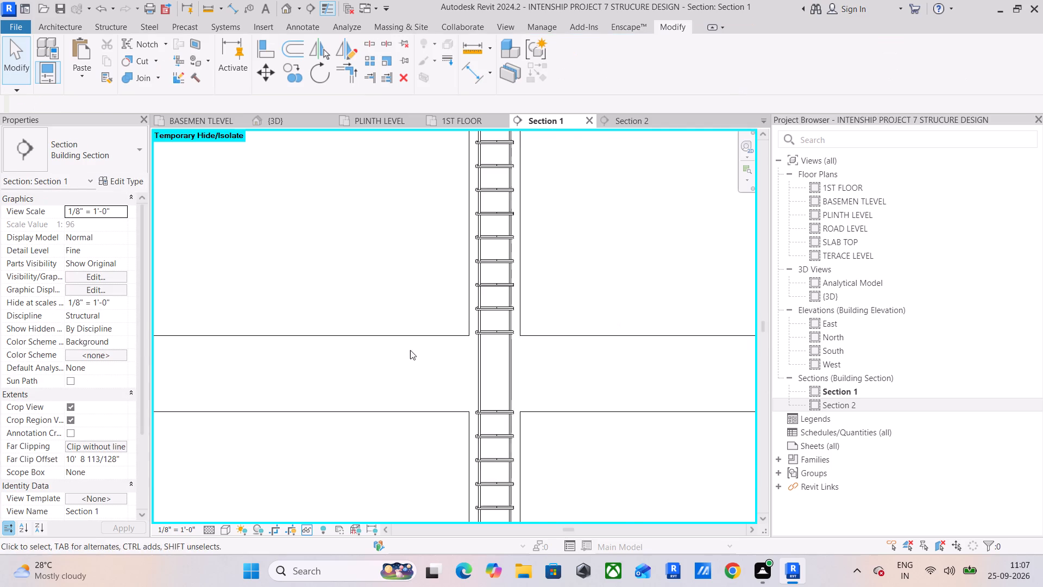
middle_click_drag(425, 354, 474, 374)
scroll(500, 389, "down", 6)
middle_click_drag(514, 332, 495, 486)
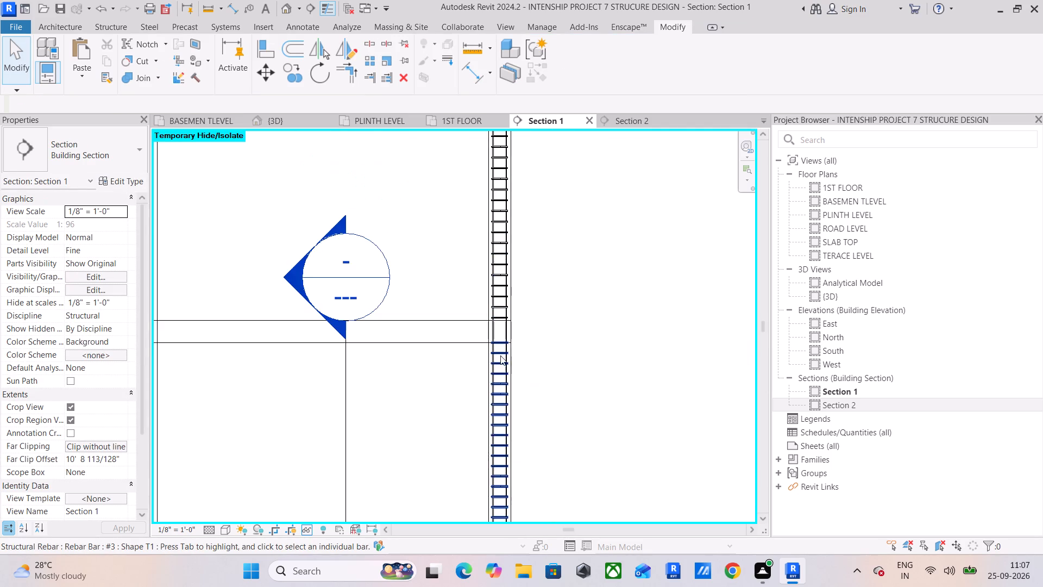
scroll(500, 355, "up", 10)
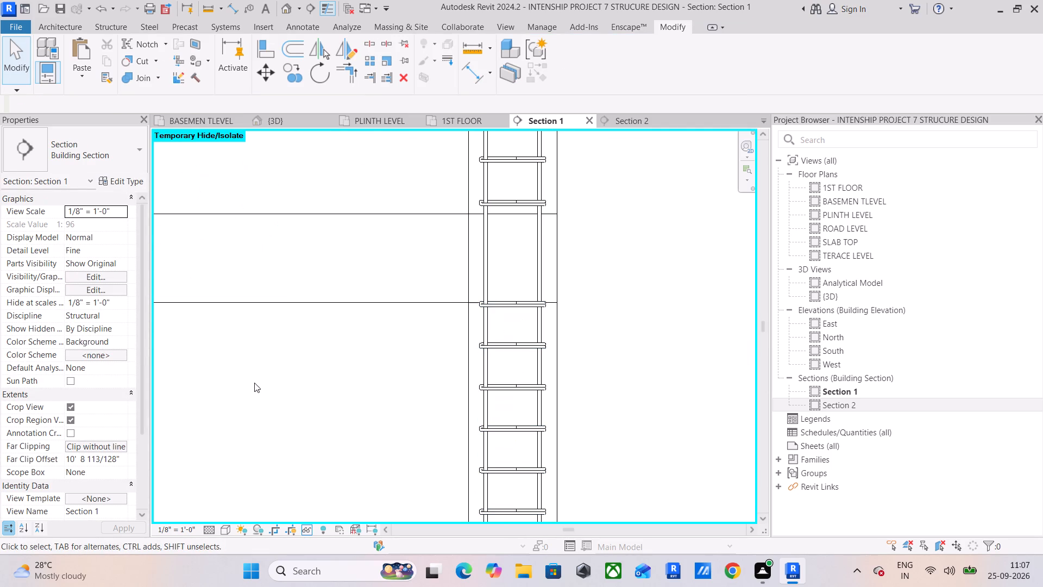
left_click(254, 383)
scroll(310, 395, "down", 5)
middle_click_drag(310, 395, 413, 272)
scroll(414, 290, "down", 5)
middle_click_drag(415, 302, 462, 216)
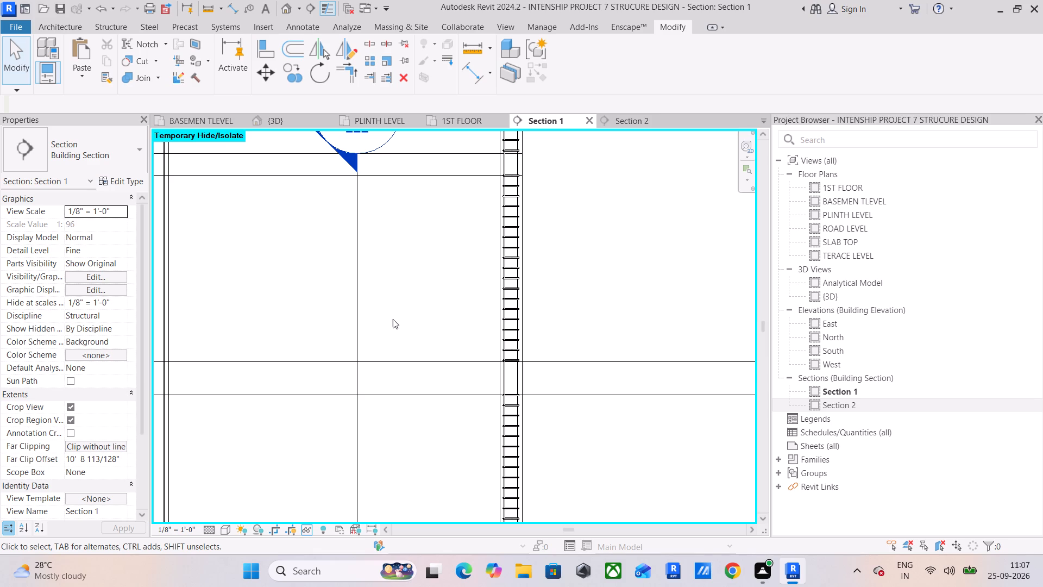
Set the maximum spacing of the #3 ties at the base of the adjacent column to 150 mm.
scroll(394, 322, "down", 3)
middle_click_drag(402, 318, 437, 236)
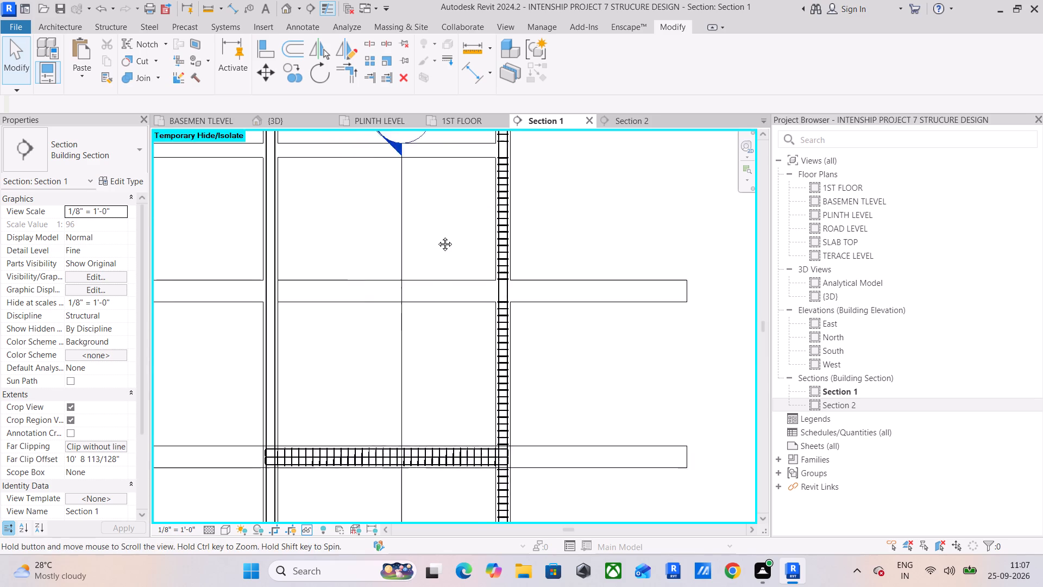
middle_click_drag(437, 236, 437, 227)
scroll(387, 346, "down", 3)
middle_click_drag(388, 347, 423, 313)
scroll(348, 383, "up", 4)
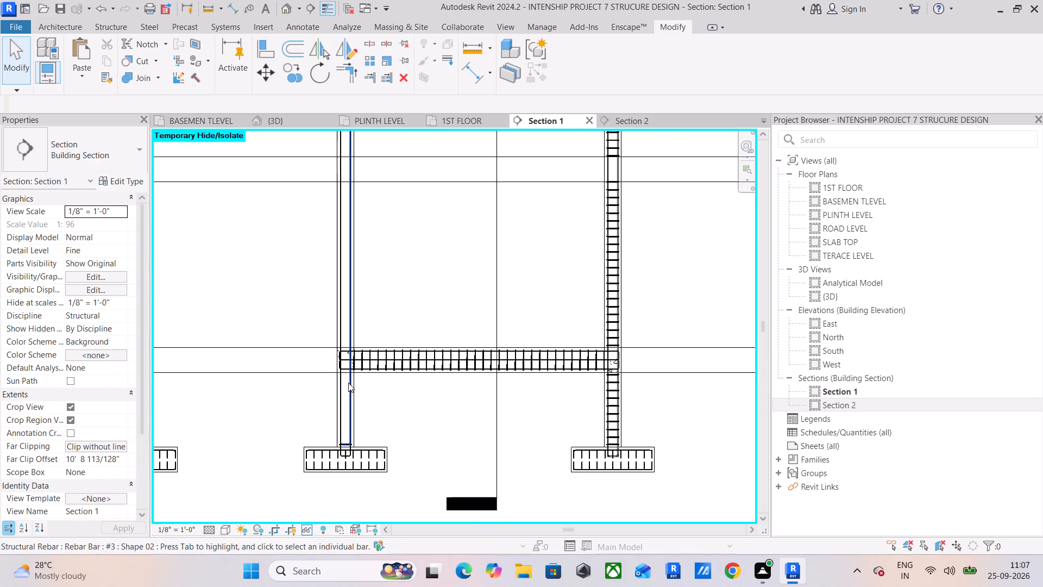
scroll(347, 444, "up", 5)
left_click(350, 442)
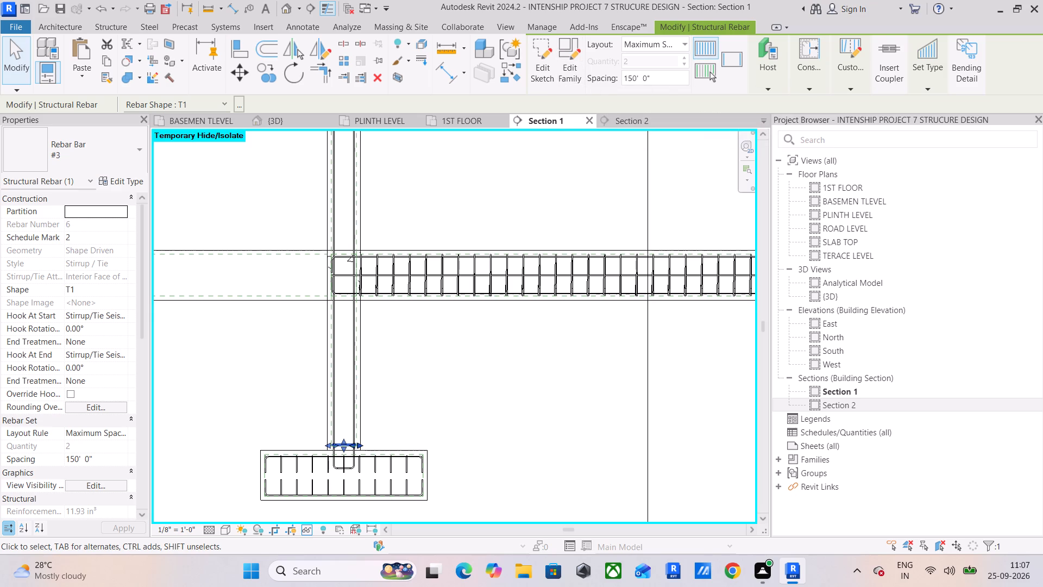
left_click(663, 80)
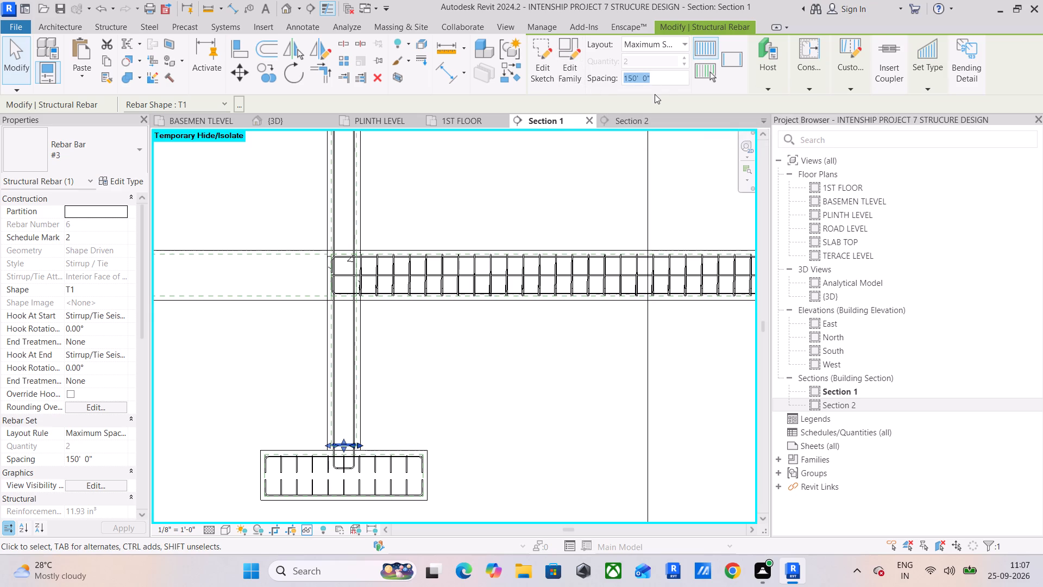
type("150MM")
key("Return")
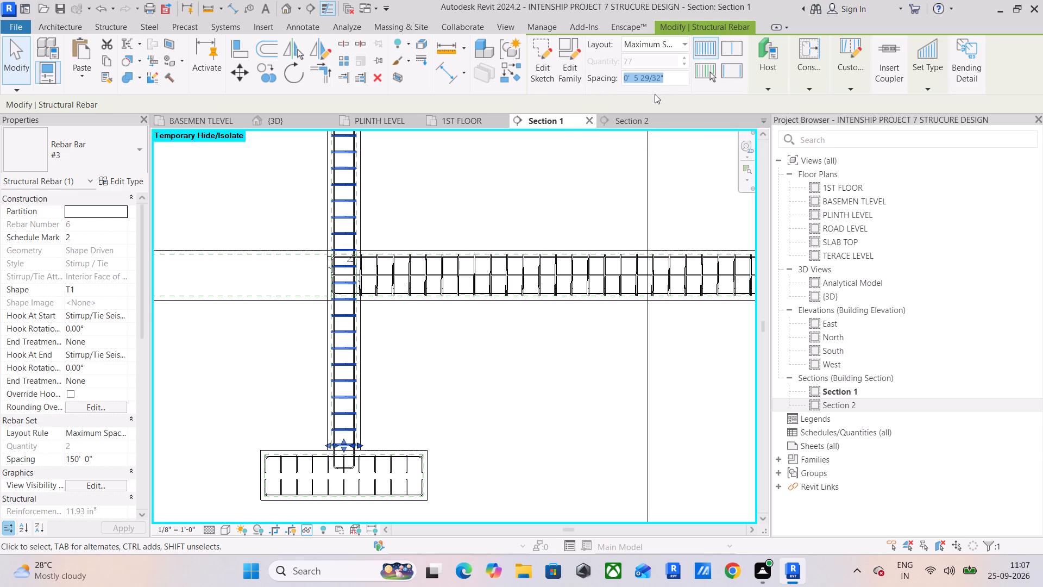
Shorten the adjacent column's #3 tie set so it runs from the footing up to the underside of the basement-level beam.
scroll(417, 268, "down", 9)
middle_click_drag(443, 326, 497, 476)
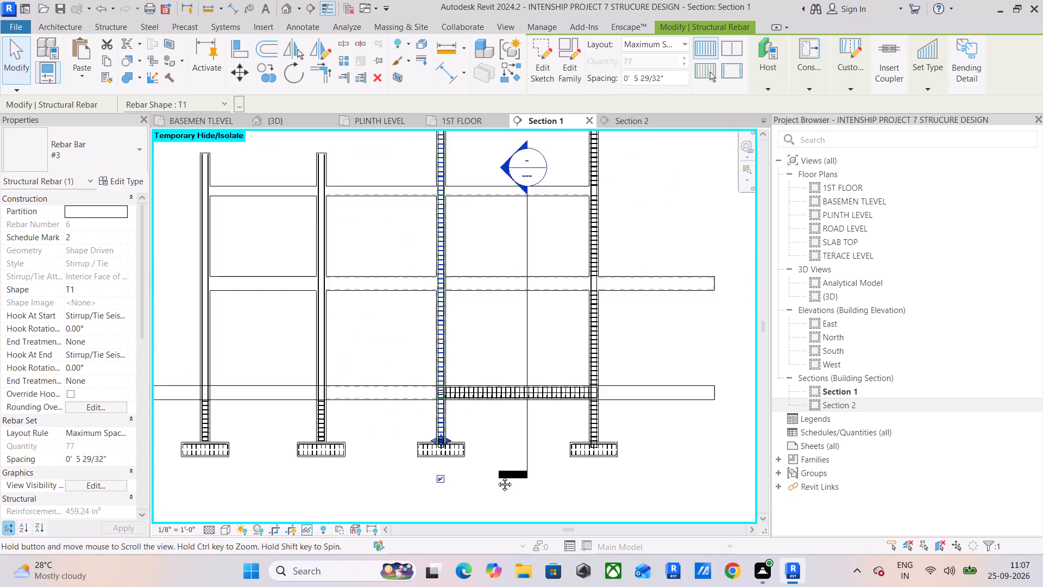
middle_click_drag(497, 476, 502, 490)
left_click_drag(465, 151, 473, 192)
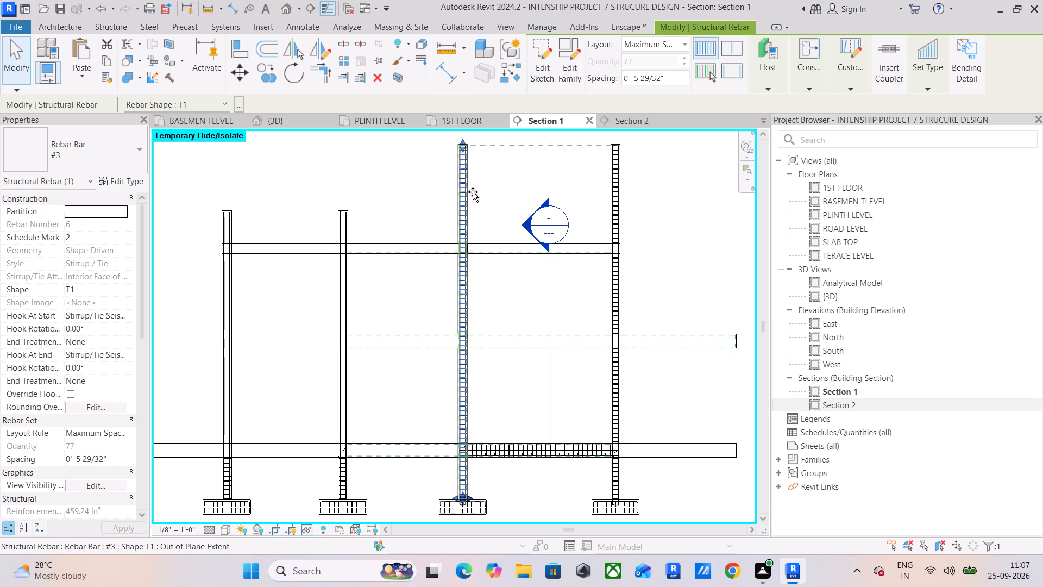
left_click_drag(473, 192, 464, 475)
scroll(466, 460, "up", 9)
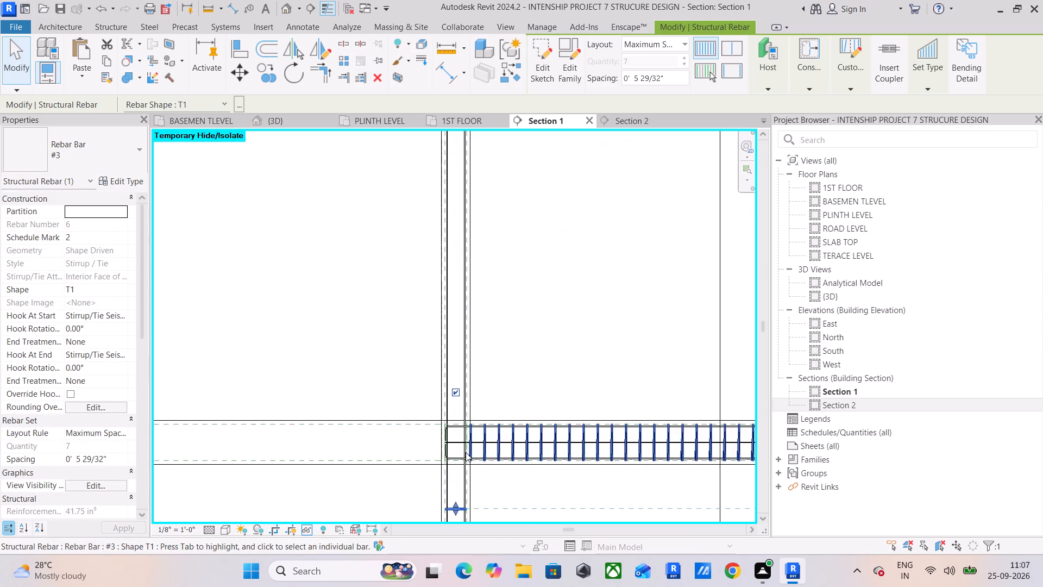
middle_click_drag(466, 452, 514, 216)
scroll(521, 256, "up", 5)
left_click_drag(484, 303, 486, 243)
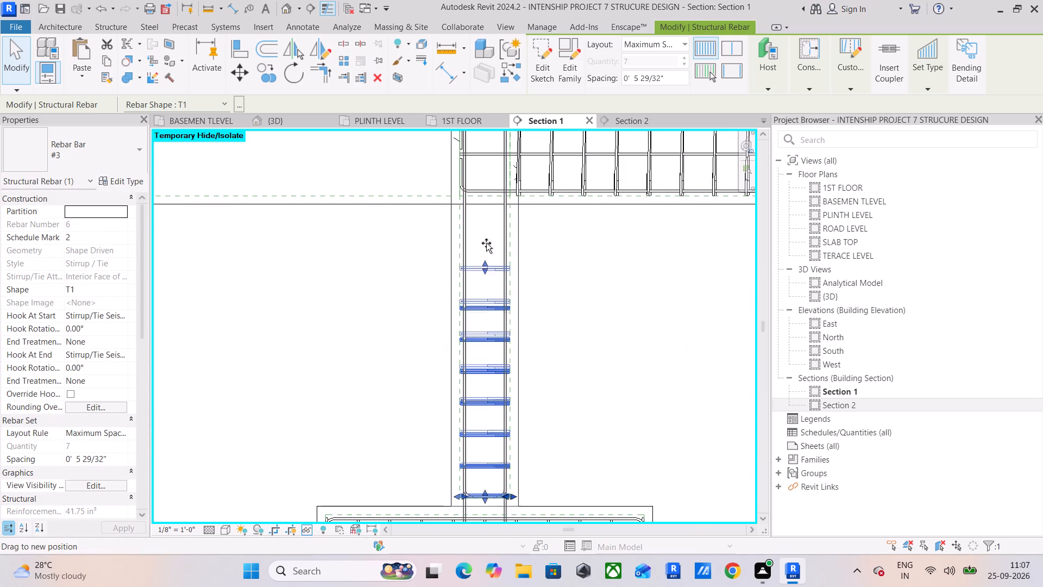
left_click_drag(486, 243, 486, 206)
left_click(561, 256)
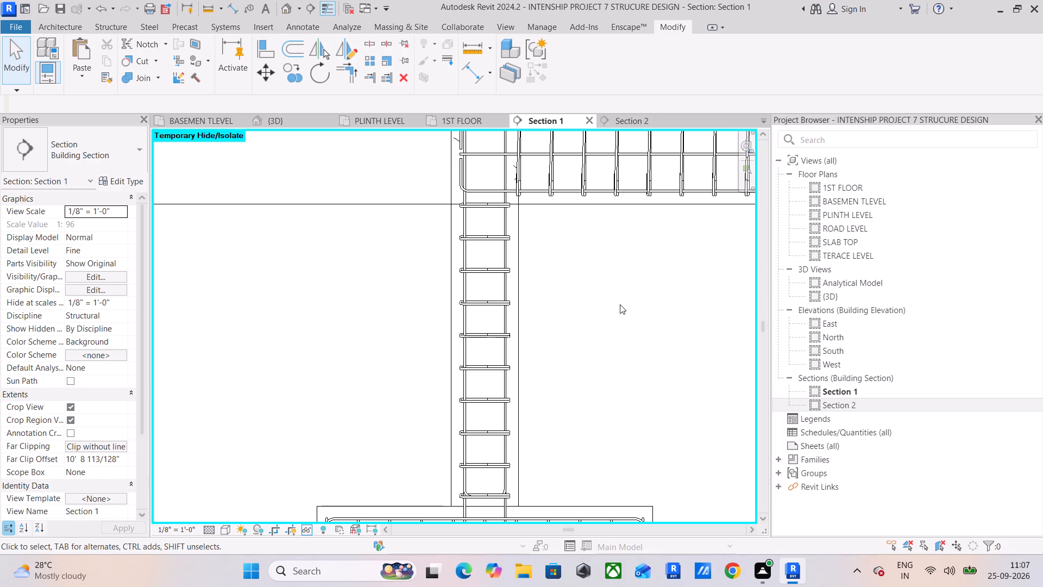
middle_click_drag(594, 288, 632, 347)
scroll(467, 305, "down", 3)
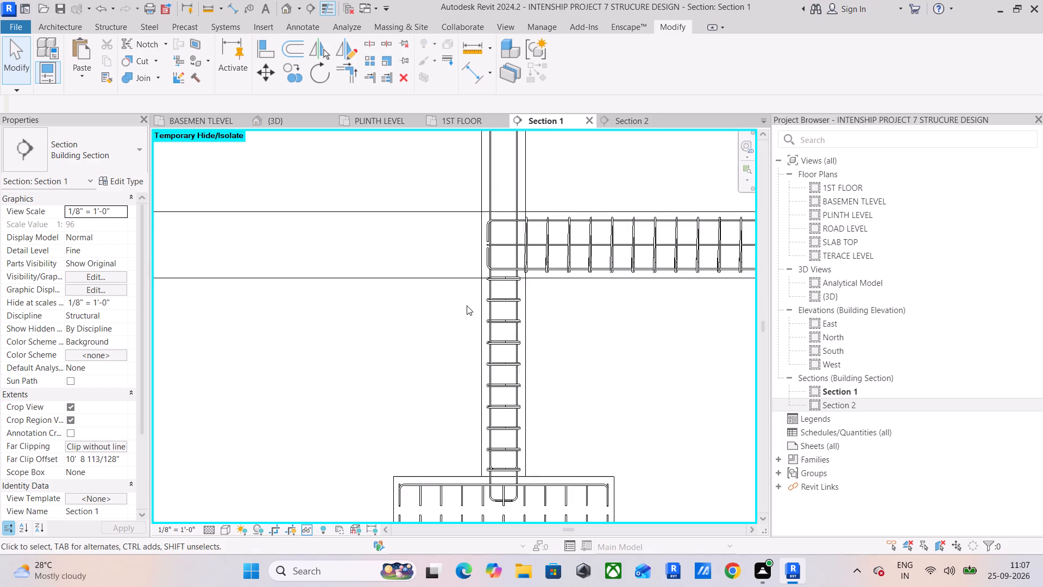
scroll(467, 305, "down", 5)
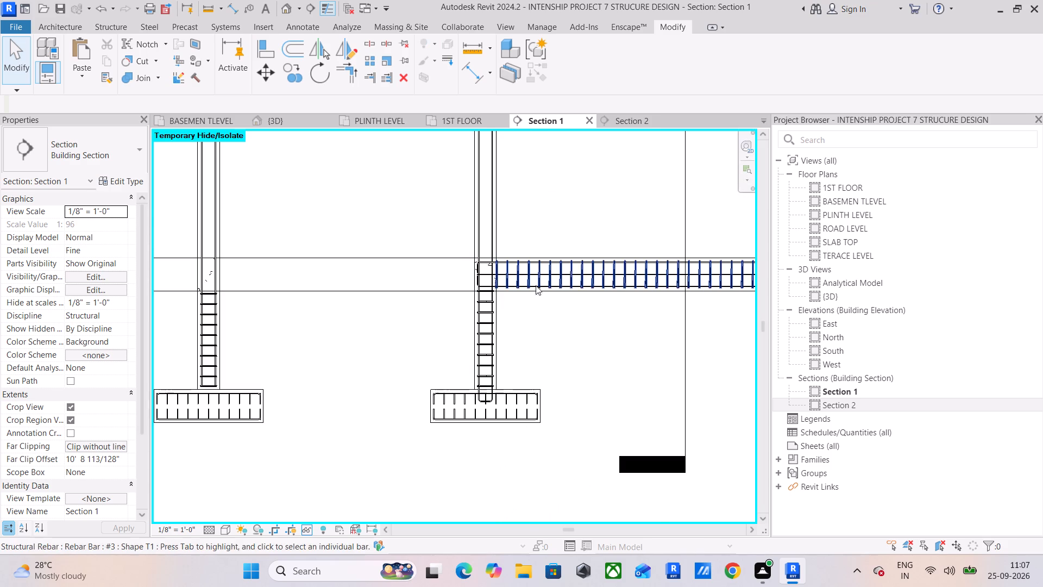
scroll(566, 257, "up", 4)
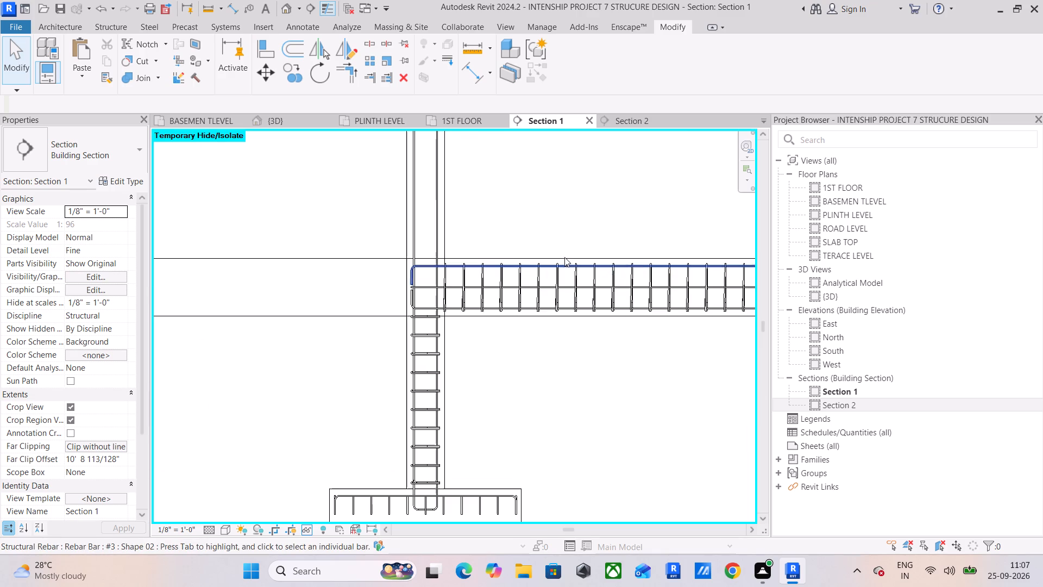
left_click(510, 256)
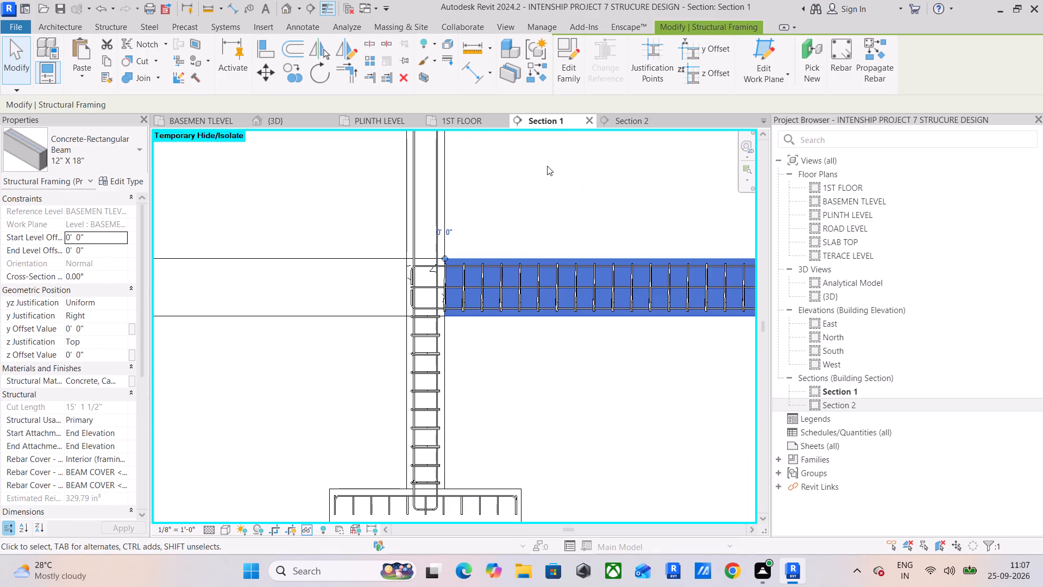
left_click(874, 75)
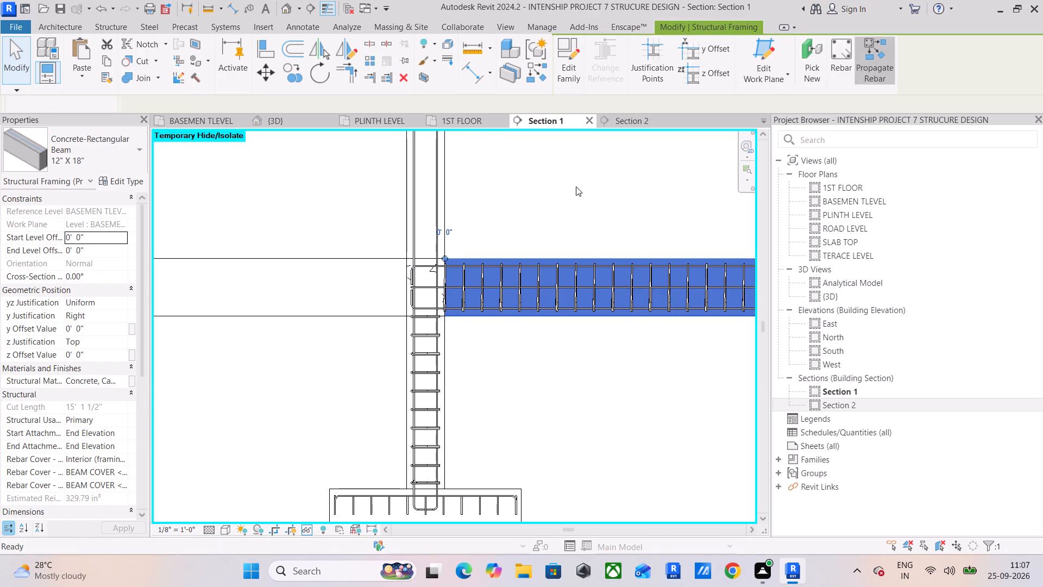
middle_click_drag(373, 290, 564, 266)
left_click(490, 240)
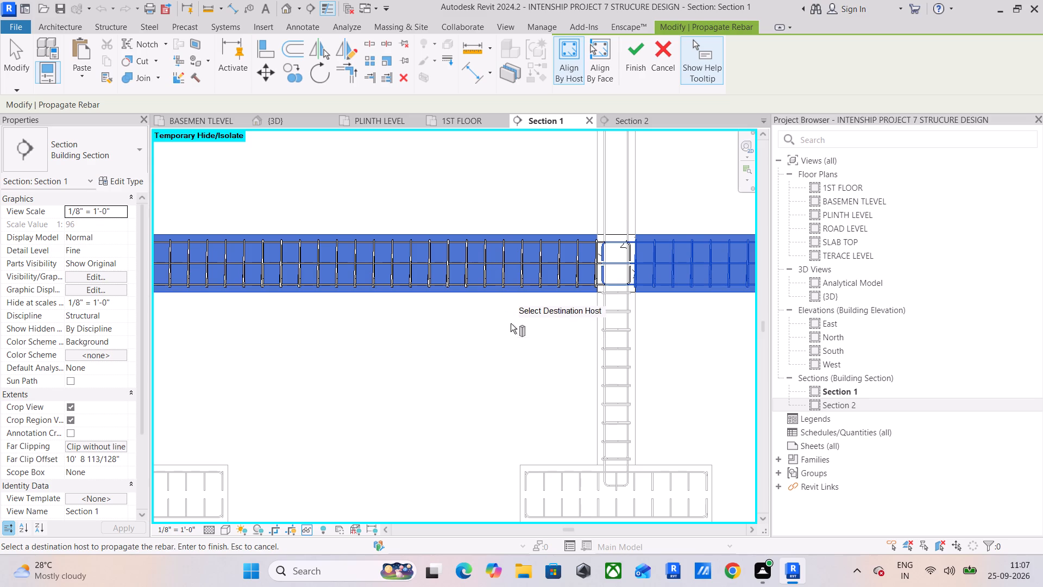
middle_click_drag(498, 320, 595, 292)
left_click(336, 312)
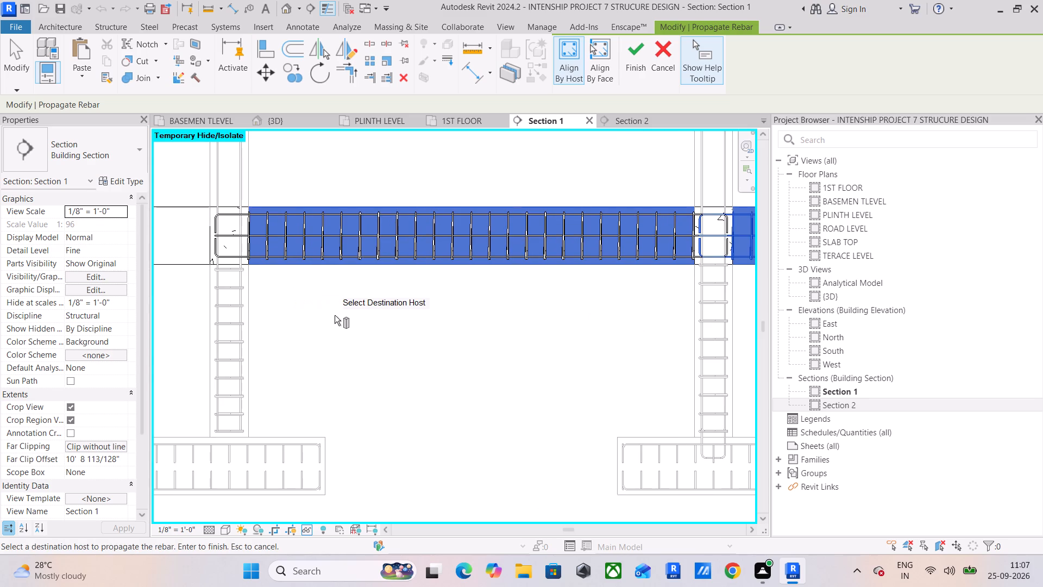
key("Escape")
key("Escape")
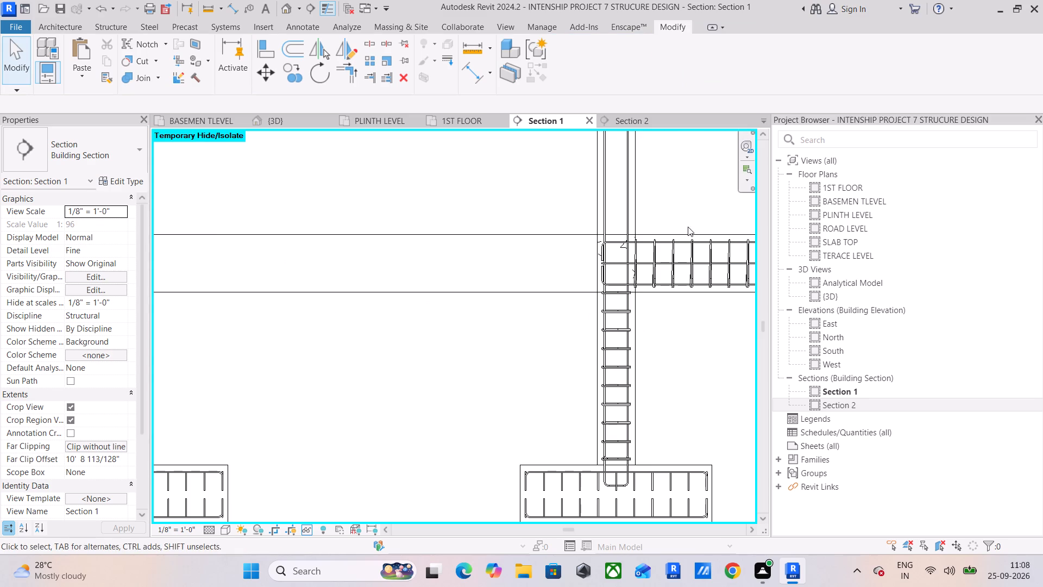
Propagate the rebar of the reinforced 12" x 18" basement-level beam to the adjacent unreinforced beam between the two columns, aligned by host.
left_click(679, 230)
left_click(879, 68)
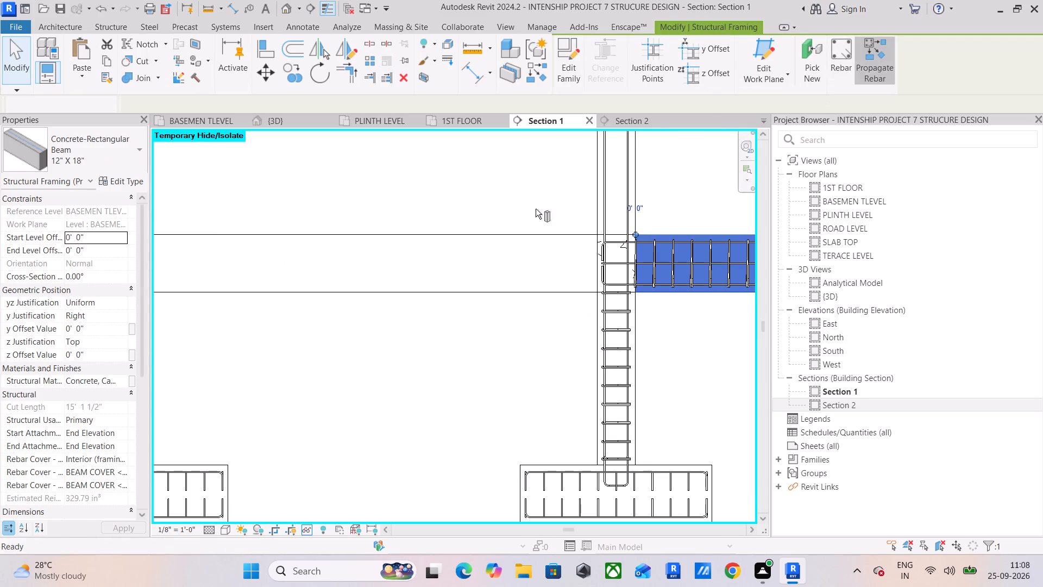
left_click(454, 231)
left_click(633, 61)
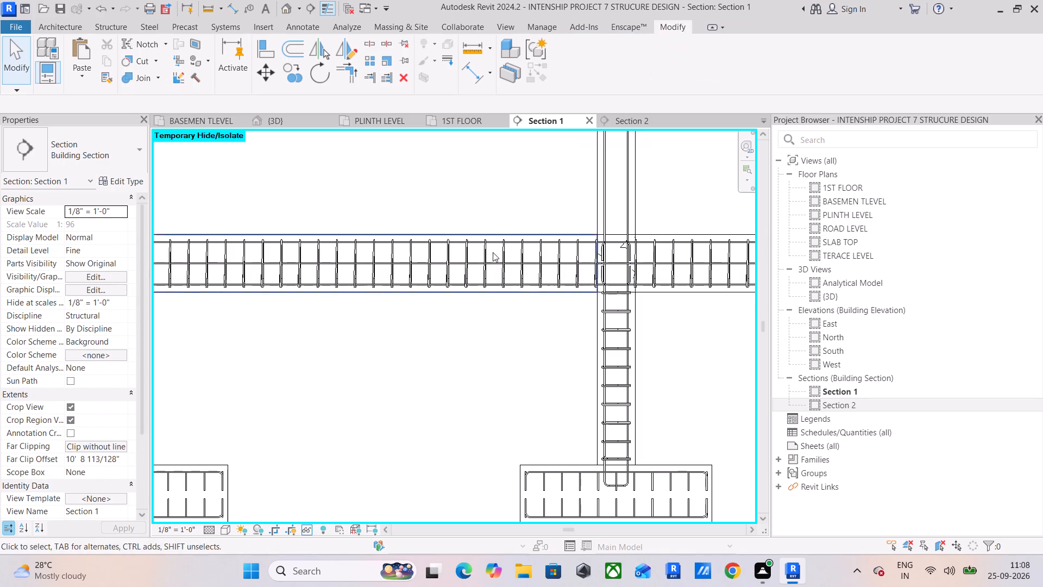
key("Escape")
scroll(492, 331, "down", 1)
middle_click_drag(495, 332, 563, 304)
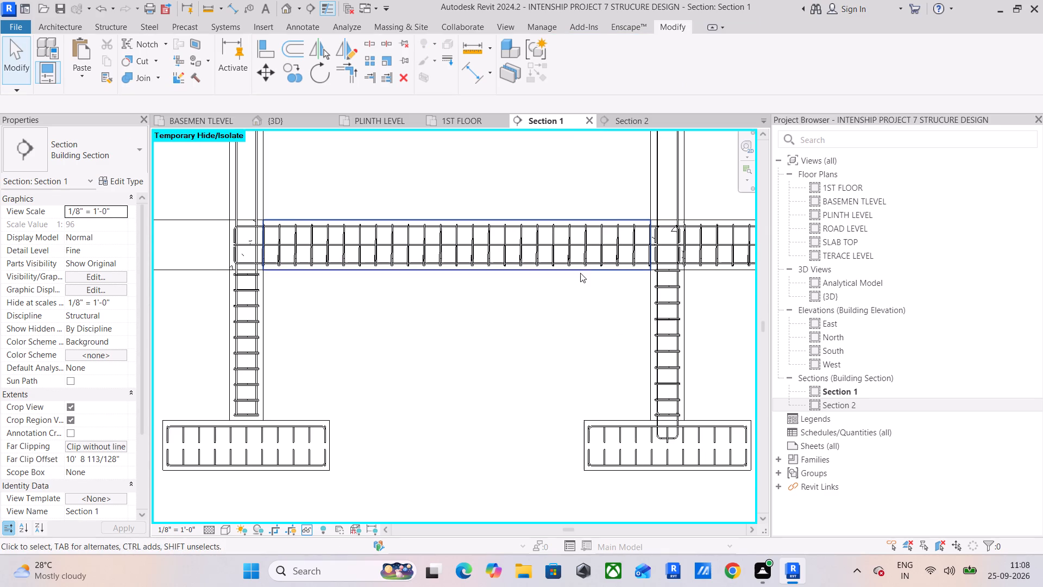
middle_click_drag(558, 308, 445, 335)
scroll(518, 321, "down", 1)
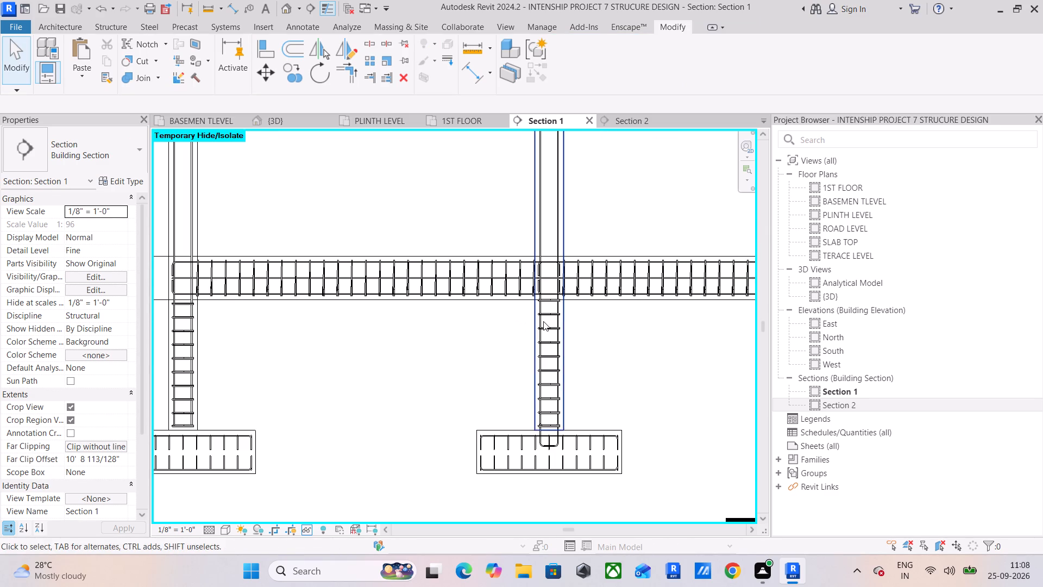
Copy the column's #3 tie set from the footing top to the top face of the basement-level beam.
left_click(546, 305)
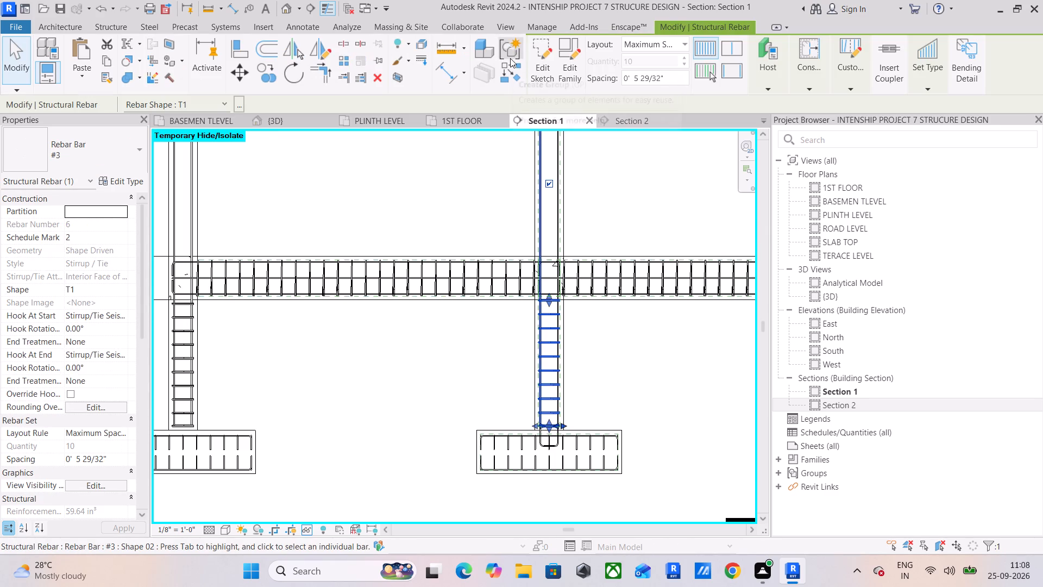
left_click(262, 76)
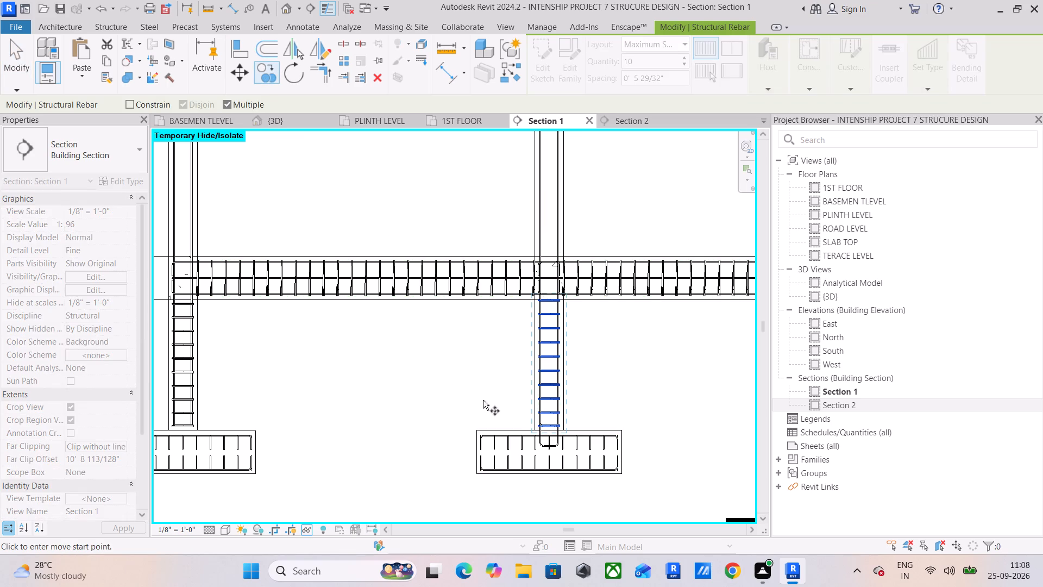
scroll(545, 436, "up", 8)
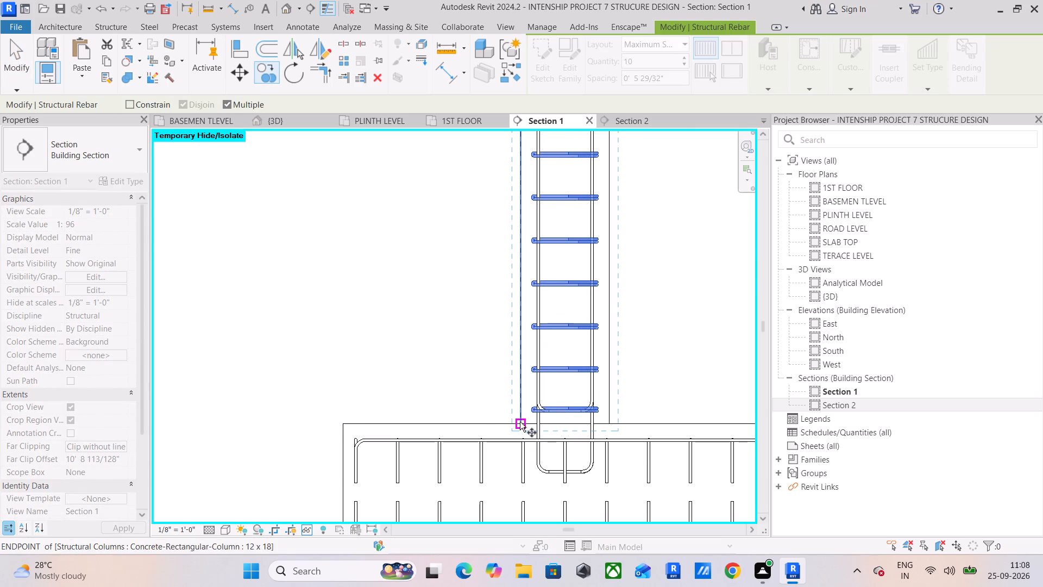
left_click(520, 422)
scroll(533, 308, "down", 4)
middle_click_drag(533, 308, 518, 489)
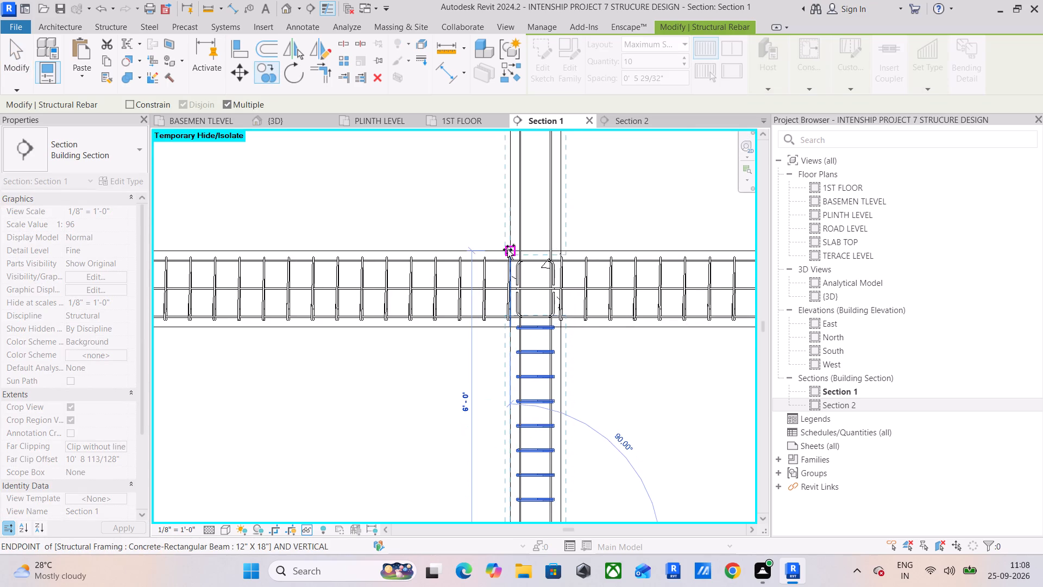
scroll(507, 249, "up", 5)
left_click(512, 247)
Place another copy of the #3 tie set on the column, starting at the top face of the plinth-level beam.
scroll(517, 226, "down", 6)
middle_click_drag(495, 333, 486, 541)
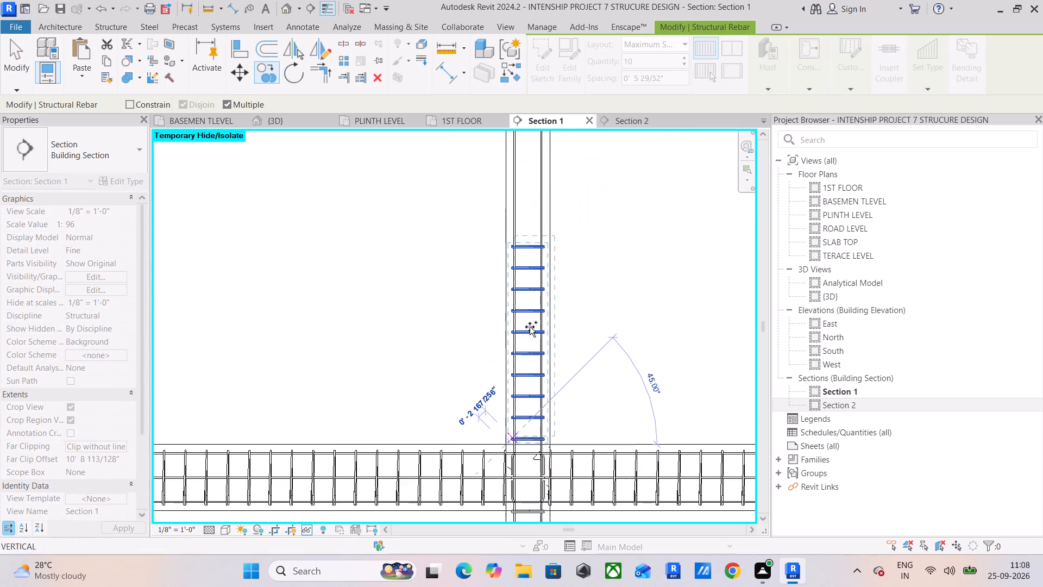
scroll(529, 300, "down", 6)
middle_click_drag(529, 300, 529, 437)
scroll(523, 271, "up", 8)
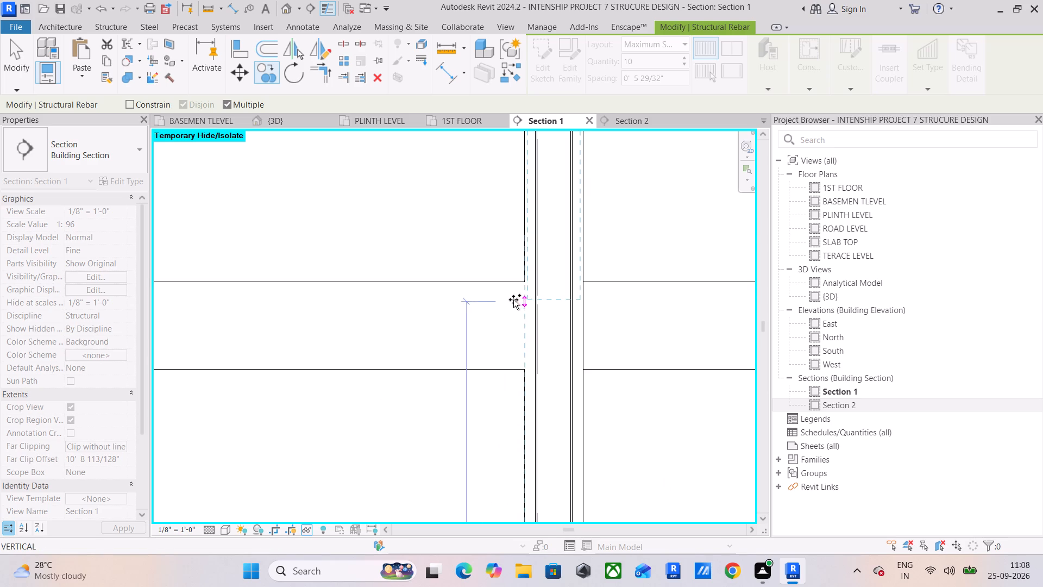
left_click(520, 277)
Place a further copy of the #3 tie set starting at the top face of the floor beam above plinth level.
scroll(540, 221, "down", 5)
middle_click_drag(541, 224, 539, 402)
scroll(529, 283, "down", 1)
middle_click_drag(529, 311, 529, 419)
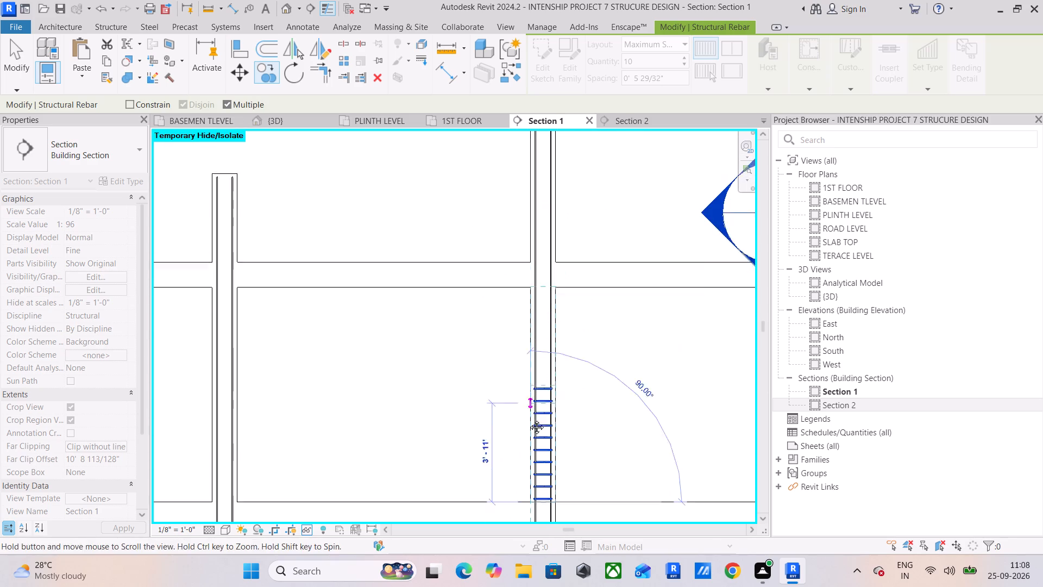
middle_click_drag(529, 419, 529, 424)
left_click(533, 279)
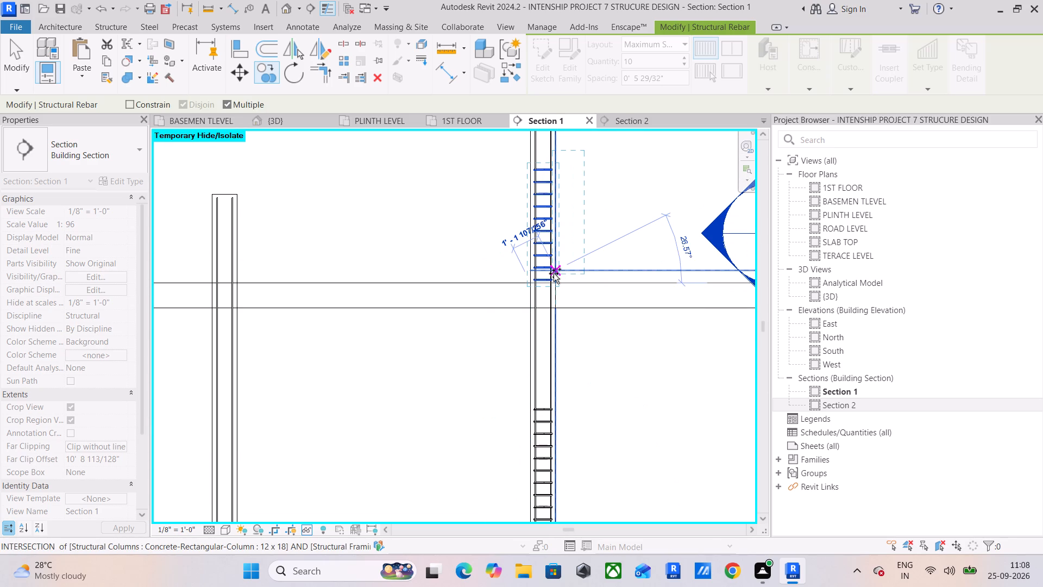
middle_click_drag(554, 273, 513, 522)
key("Escape")
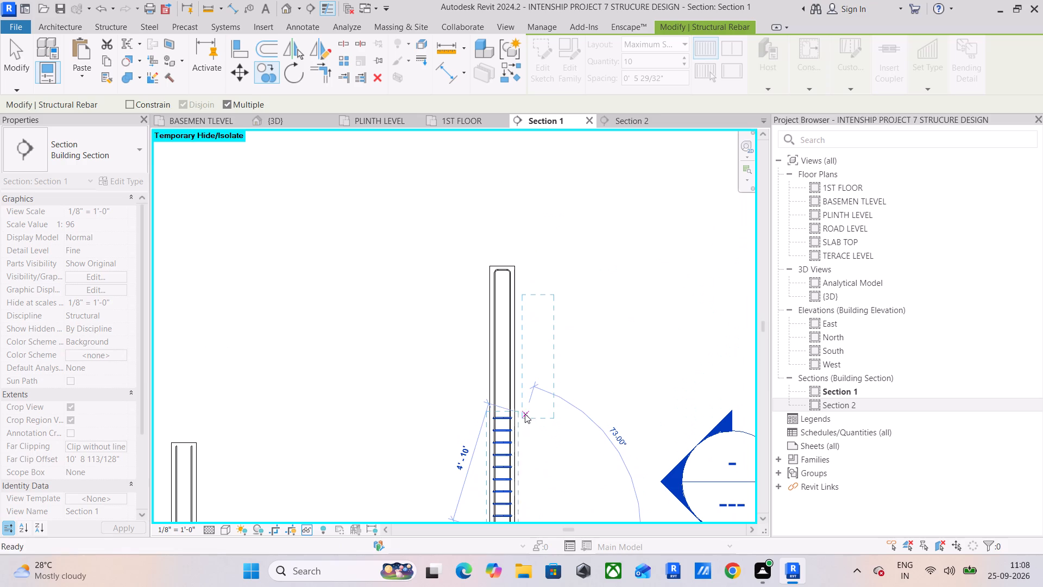
Extend the topmost #3 tie set up to just below the top bend of the column's vertical bars.
left_click_drag(502, 415, 494, 303)
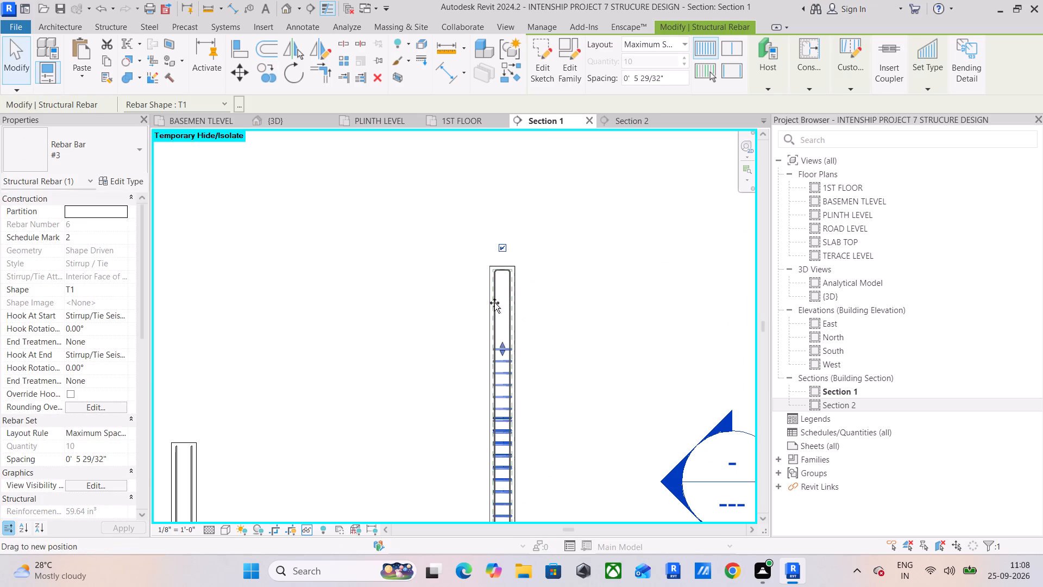
left_click_drag(494, 303, 494, 272)
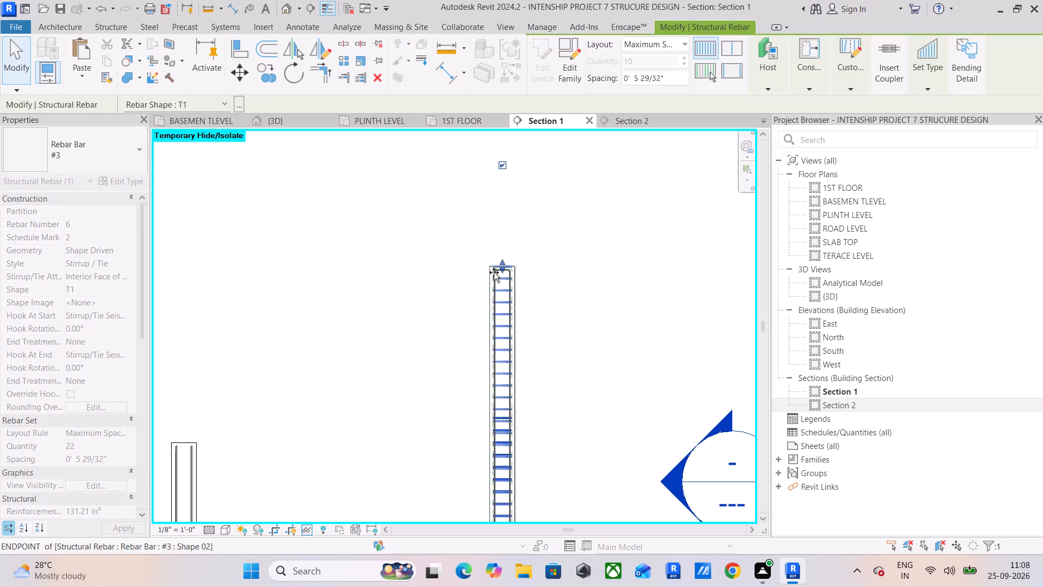
left_click_drag(494, 272, 494, 277)
scroll(494, 277, "up", 11)
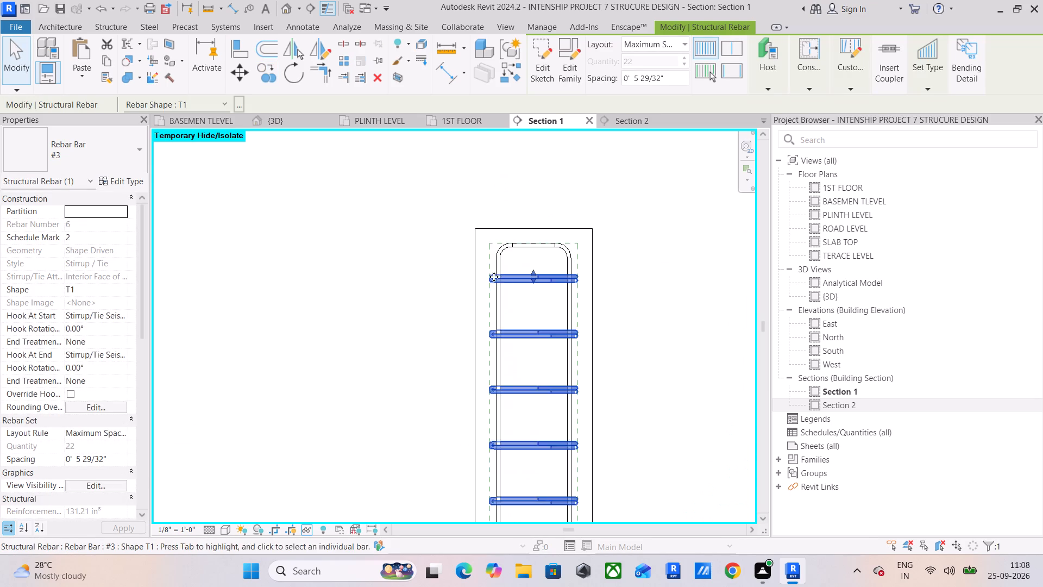
scroll(539, 276, "up", 3)
left_click_drag(530, 274, 534, 256)
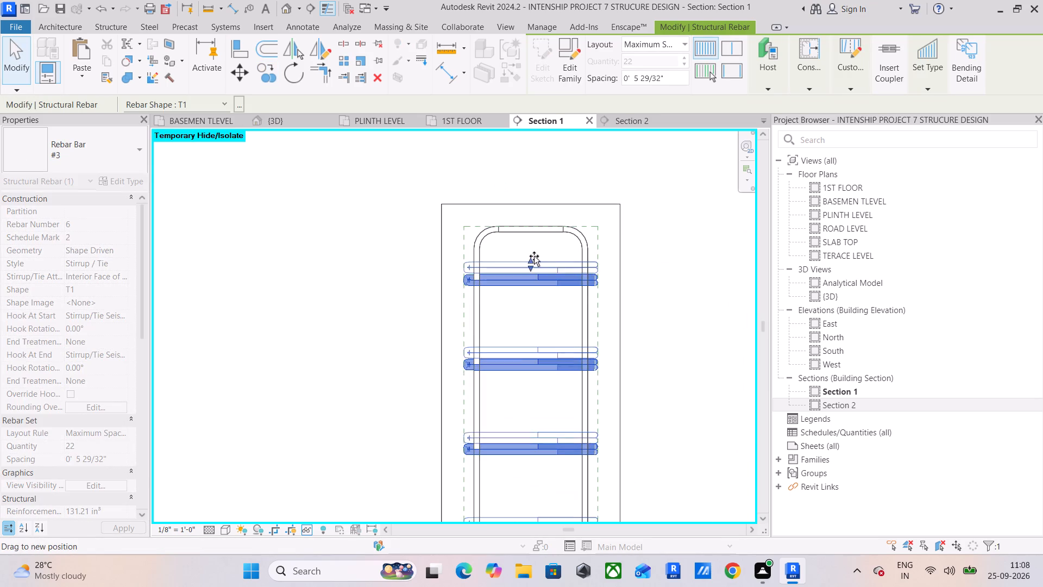
left_click_drag(534, 256, 539, 234)
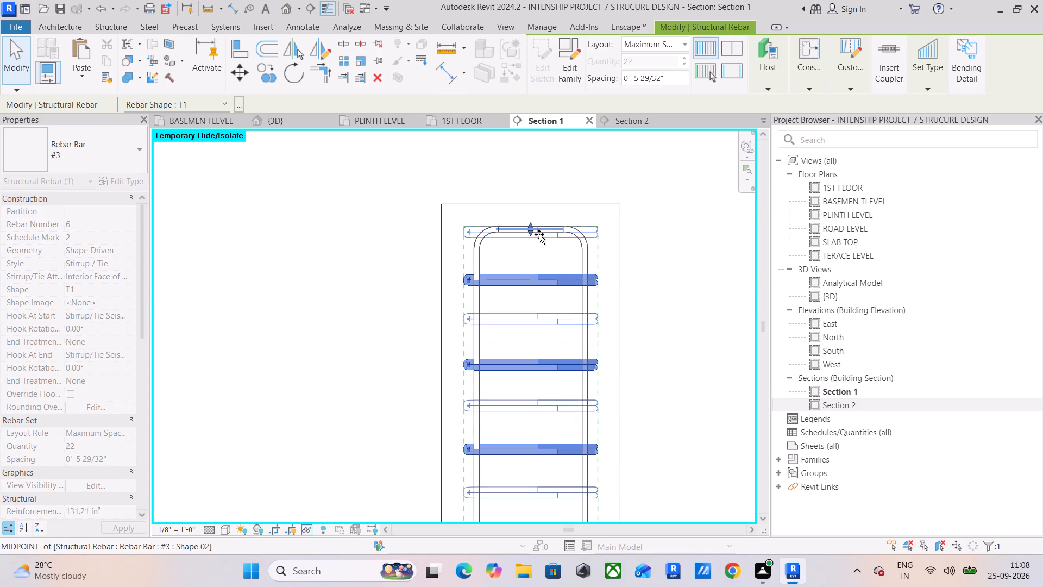
left_click_drag(539, 234, 537, 259)
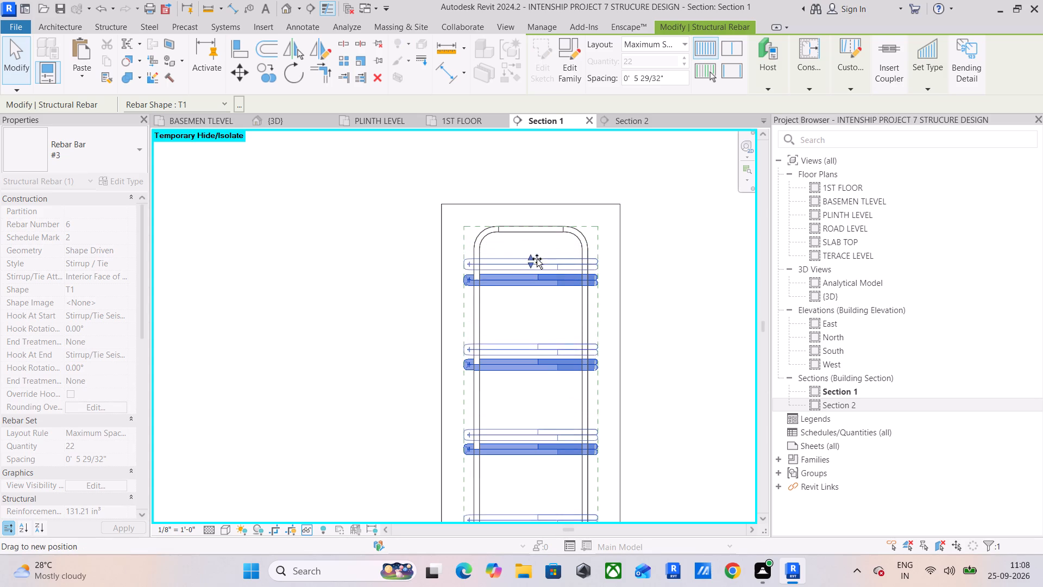
left_click_drag(537, 259, 537, 249)
Extend the #3 tie set above the plinth-level beam up to the underside of the next floor beam.
scroll(707, 282, "down", 10)
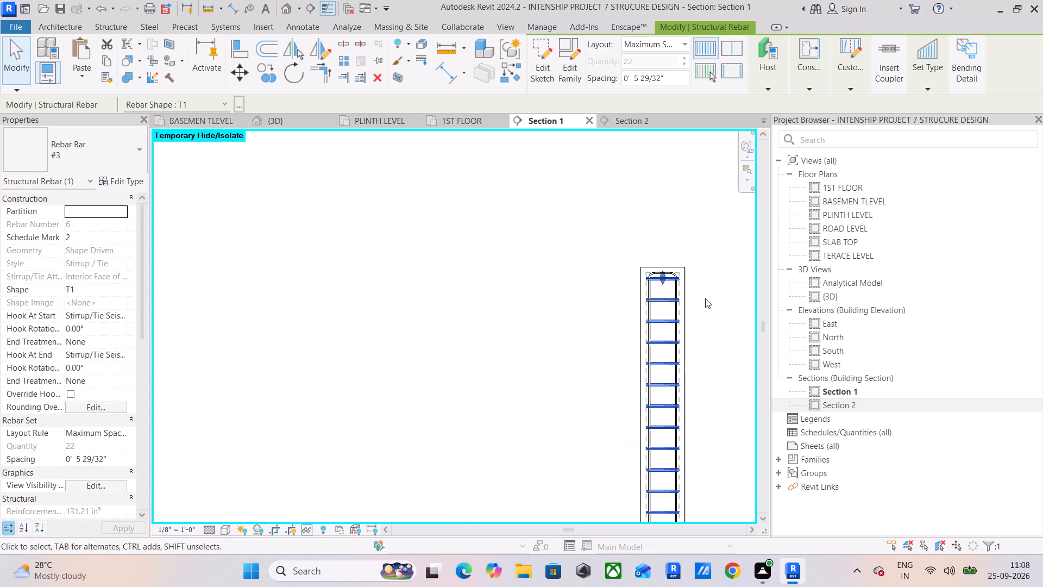
scroll(705, 298, "down", 1)
middle_click_drag(698, 320, 351, 182)
scroll(358, 238, "down", 5)
middle_click_drag(371, 268, 425, 190)
scroll(397, 290, "up", 6)
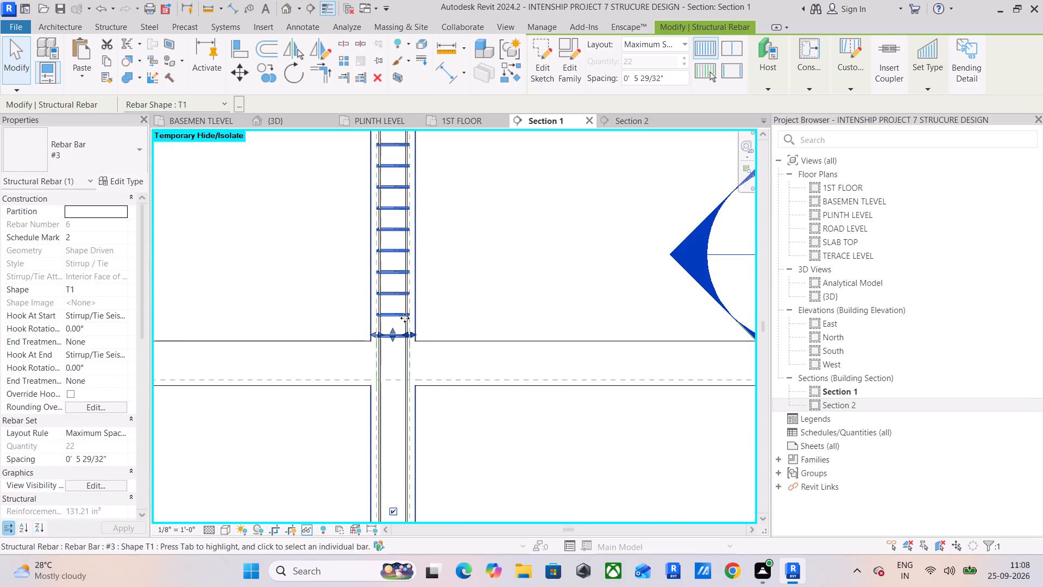
middle_click_drag(409, 314, 472, 175)
left_click(453, 428)
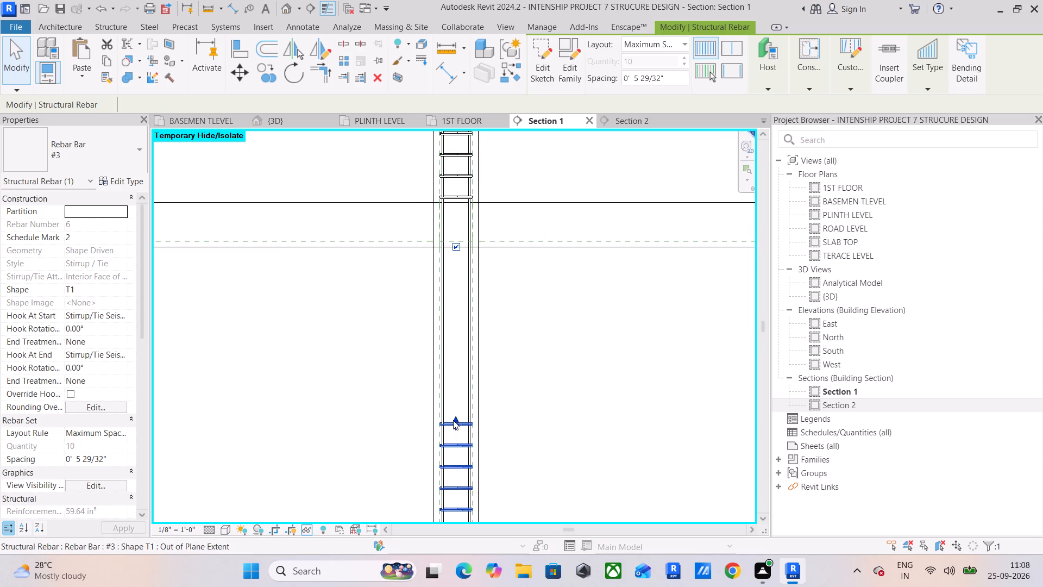
left_click_drag(453, 420, 469, 249)
left_click(522, 307)
Extend the #3 tie set above the basement-level beam up to the underside of the plinth-level beam.
scroll(523, 310, "down", 5)
middle_click_drag(523, 339, 546, 223)
middle_click_drag(531, 371, 570, 236)
left_click(554, 370)
left_click_drag(552, 365, 554, 299)
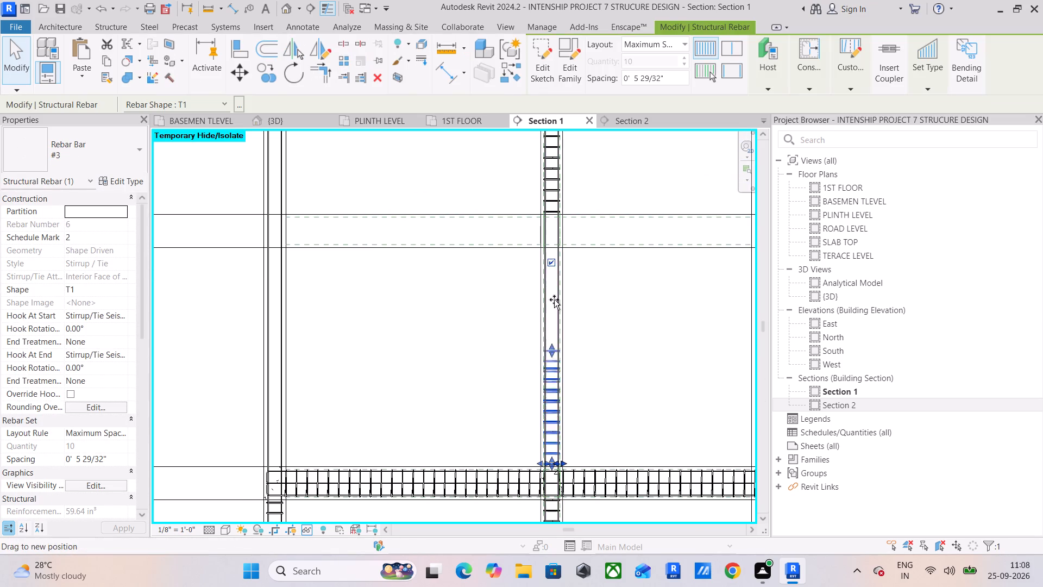
left_click_drag(554, 299, 558, 242)
left_click(599, 302)
scroll(550, 218, "up", 4)
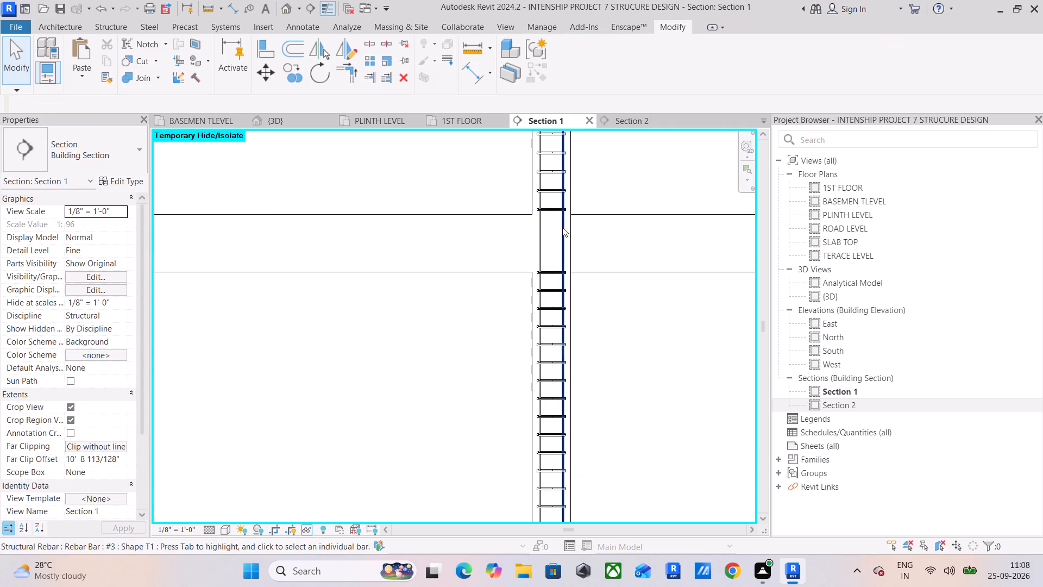